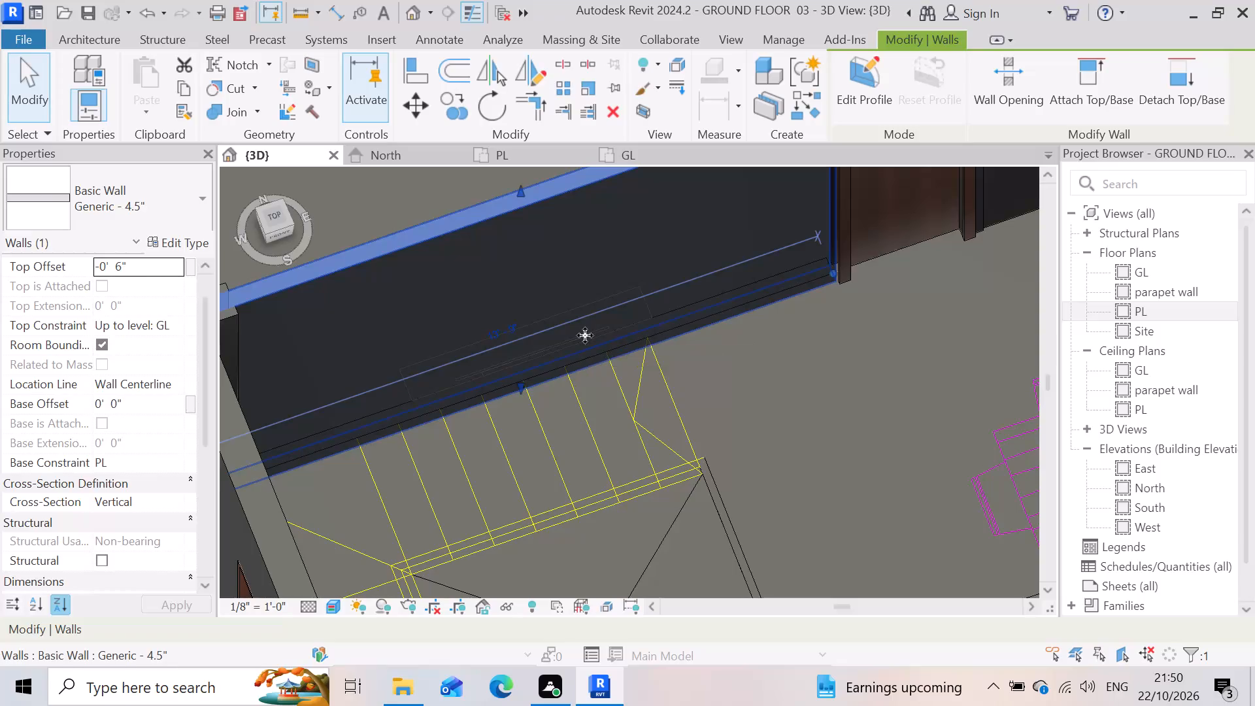
Delete the selected Generic - 4.5" wall between the bedroom and the stair area.
{"action": "key", "text": "Delete"}
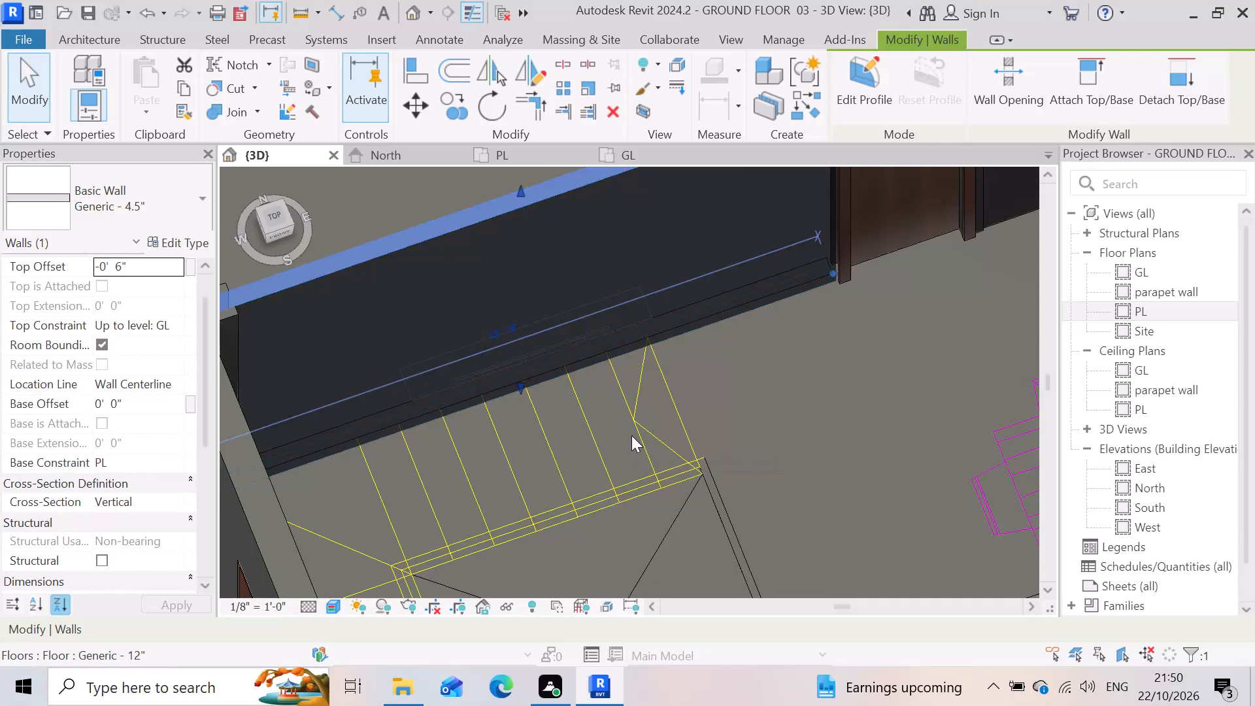
Examine the stair outline and the adjacent column and wall openings in the 3D model.
{"action": "scroll", "coordinate": [605, 375], "scroll_direction": "down", "scroll_amount": 4}
{"action": "scroll", "coordinate": [524, 411], "scroll_direction": "up", "scroll_amount": 2}
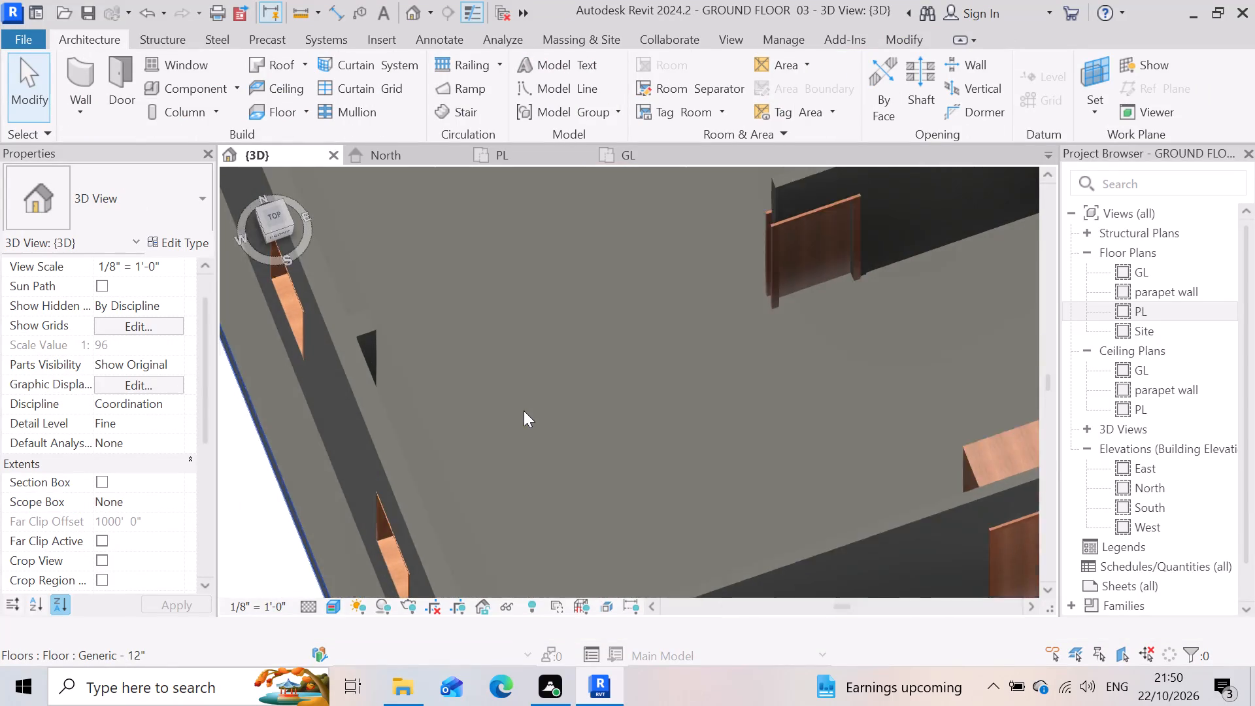
{"action": "scroll", "coordinate": [524, 411], "scroll_direction": "up", "scroll_amount": 1}
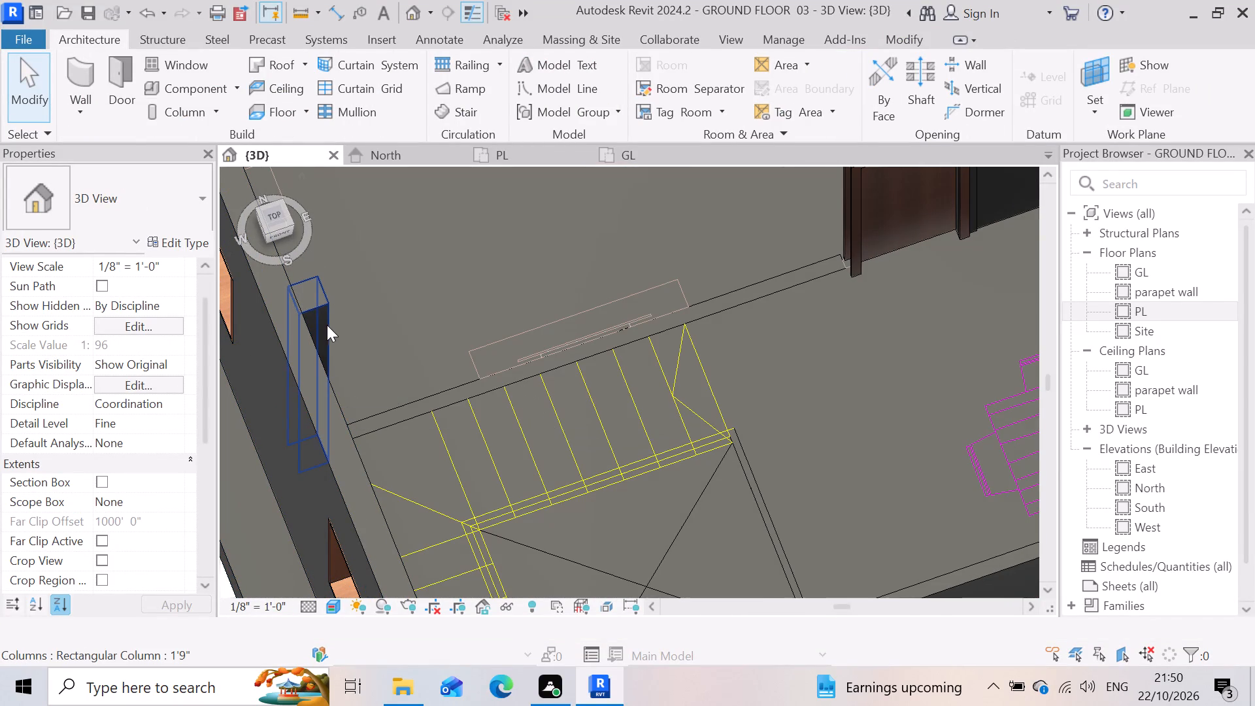
{"action": "scroll", "coordinate": [323, 329], "scroll_direction": "up", "scroll_amount": 2}
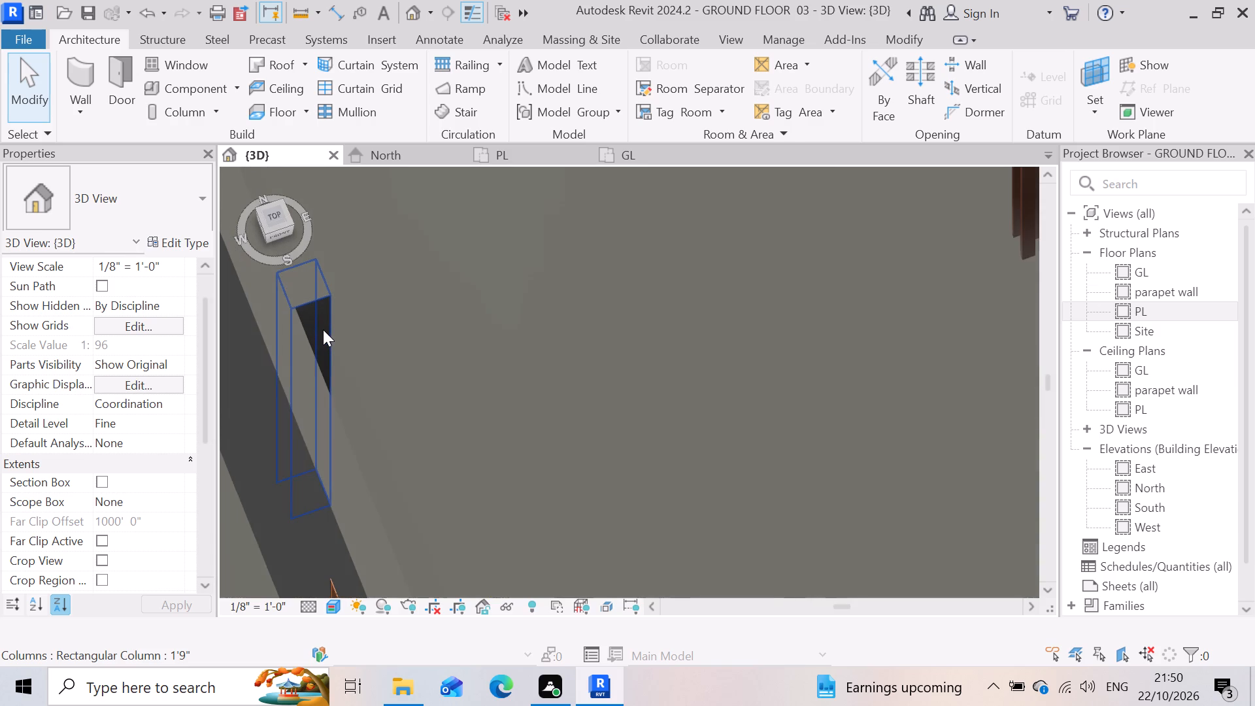
{"action": "scroll", "coordinate": [322, 326], "scroll_direction": "down", "scroll_amount": 1}
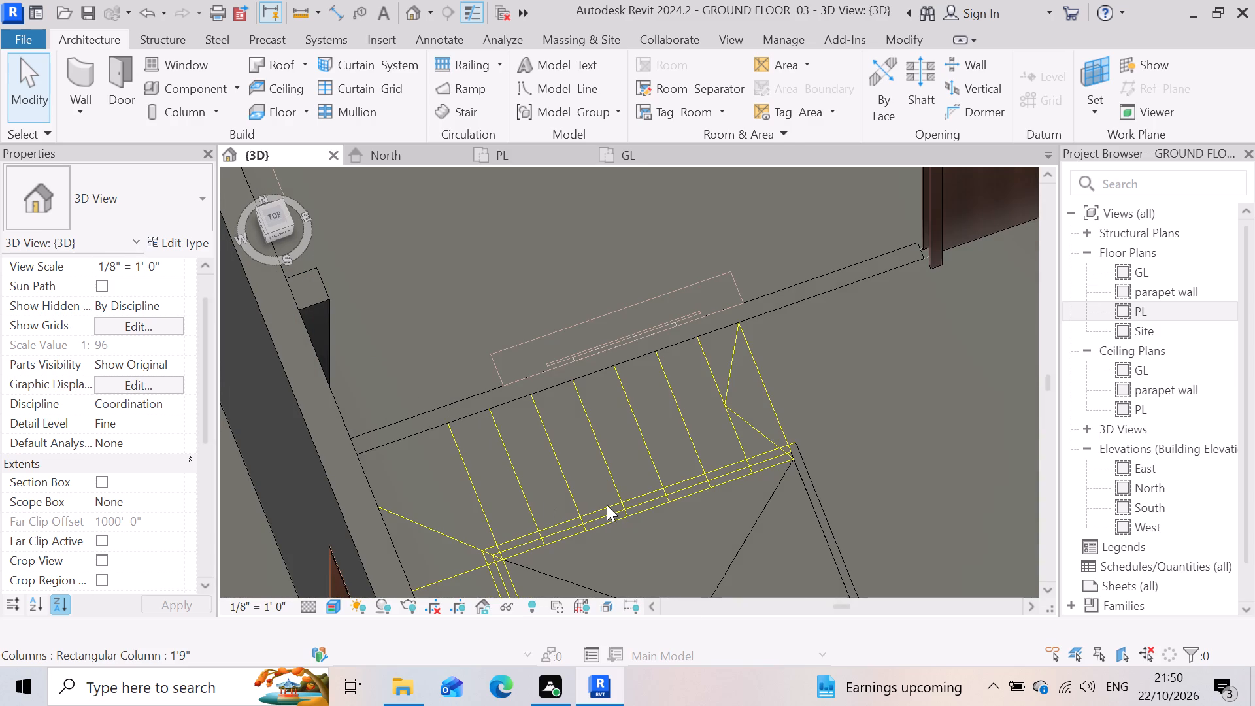
{"action": "scroll", "coordinate": [541, 332], "scroll_direction": "down", "scroll_amount": 2}
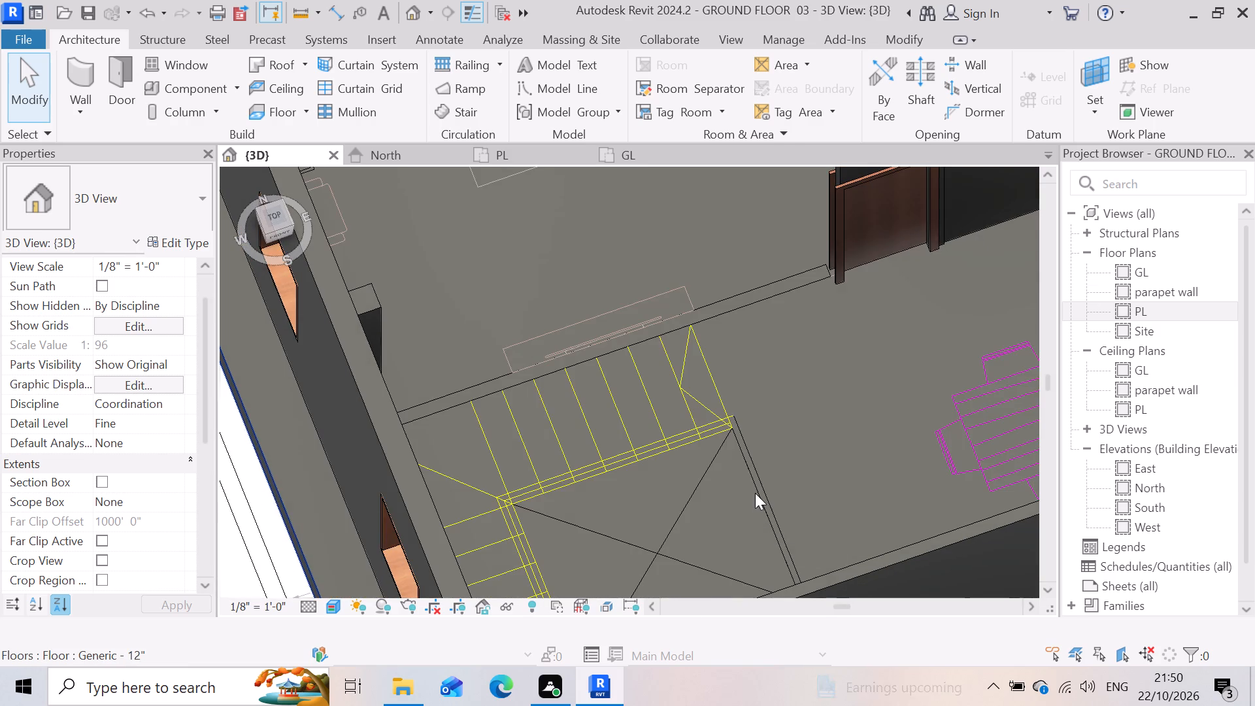
{"action": "scroll", "coordinate": [726, 425], "scroll_direction": "up", "scroll_amount": 2}
{"action": "scroll", "coordinate": [161, 219], "scroll_direction": "down", "scroll_amount": 3}
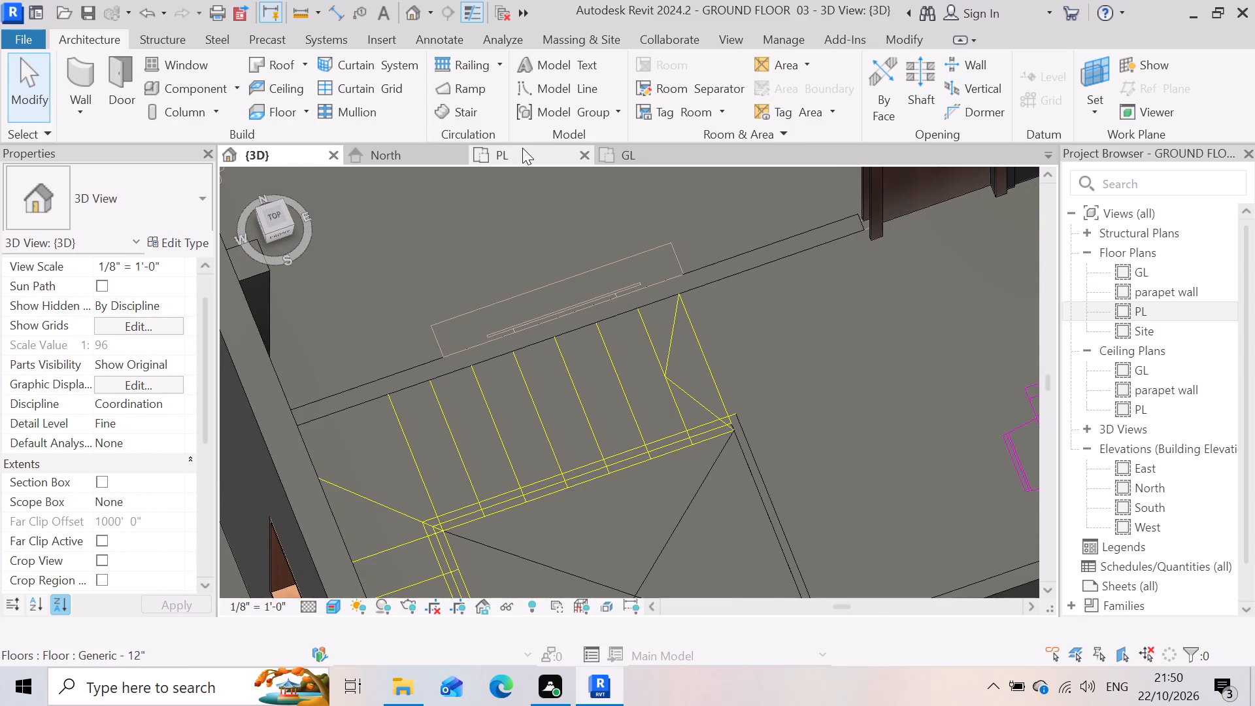
Switch to the PL floor plan around the stair outline near the UP label.
{"action": "left_click", "coordinate": [523, 150]}
{"action": "scroll", "coordinate": [777, 314], "scroll_direction": "up", "scroll_amount": 2}
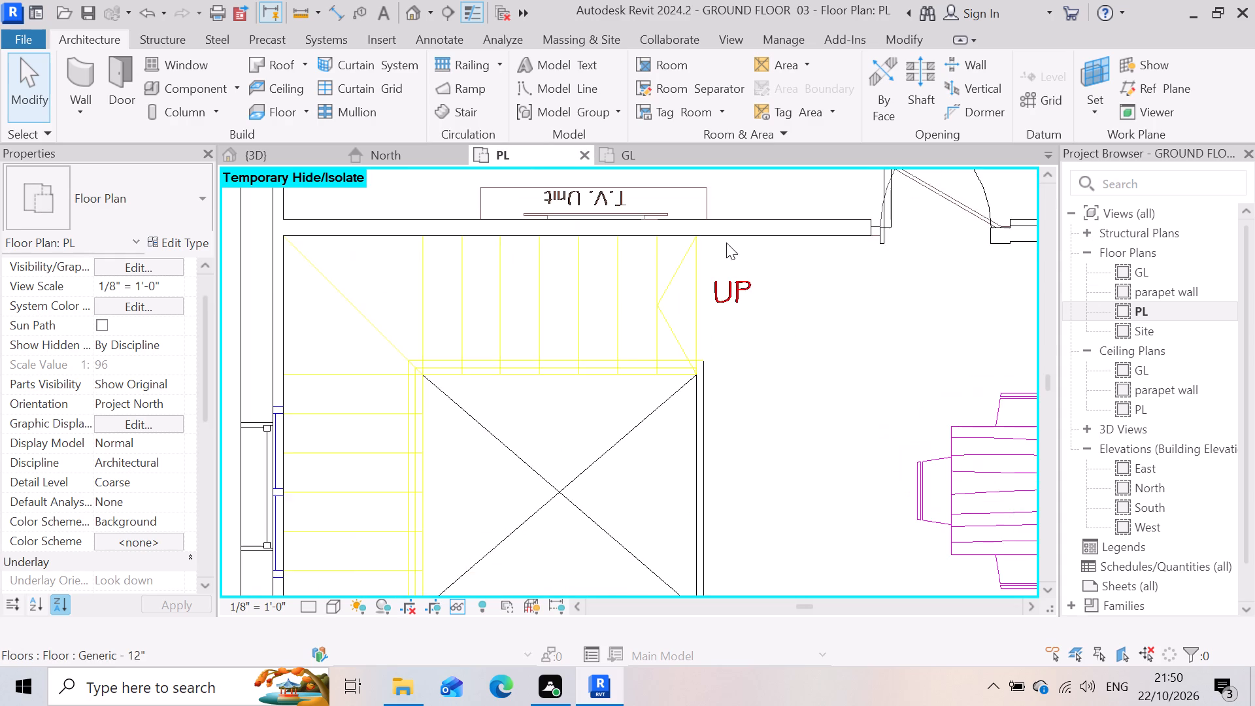
{"action": "scroll", "coordinate": [692, 214], "scroll_direction": "up", "scroll_amount": 4}
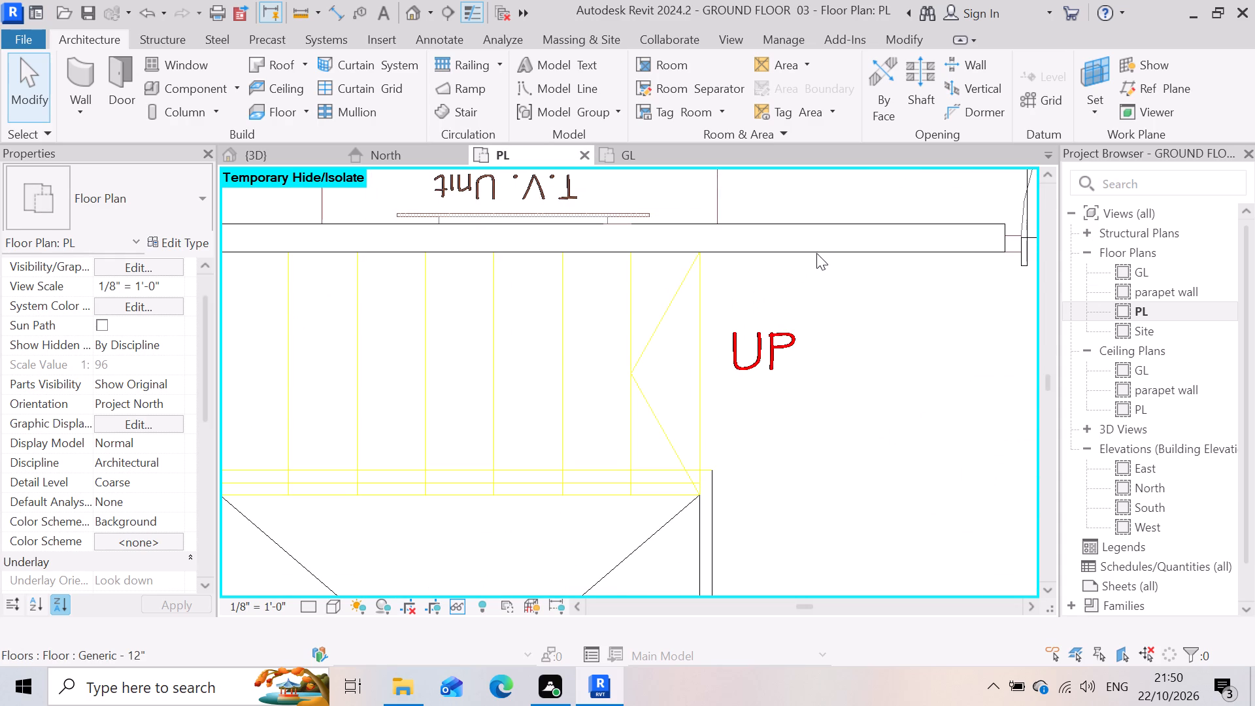
{"action": "left_click", "coordinate": [815, 255]}
{"action": "scroll", "coordinate": [763, 297], "scroll_direction": "down", "scroll_amount": 3}
{"action": "left_click", "coordinate": [980, 462]}
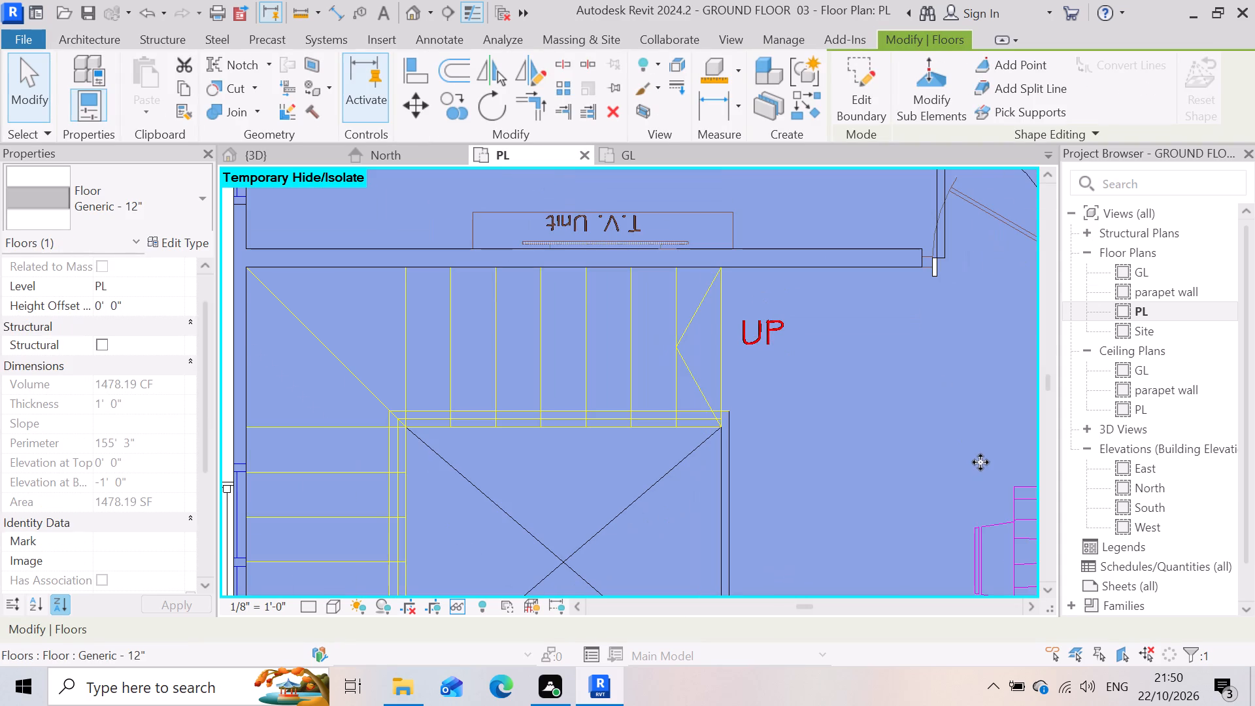
{"action": "key", "text": "Escape"}
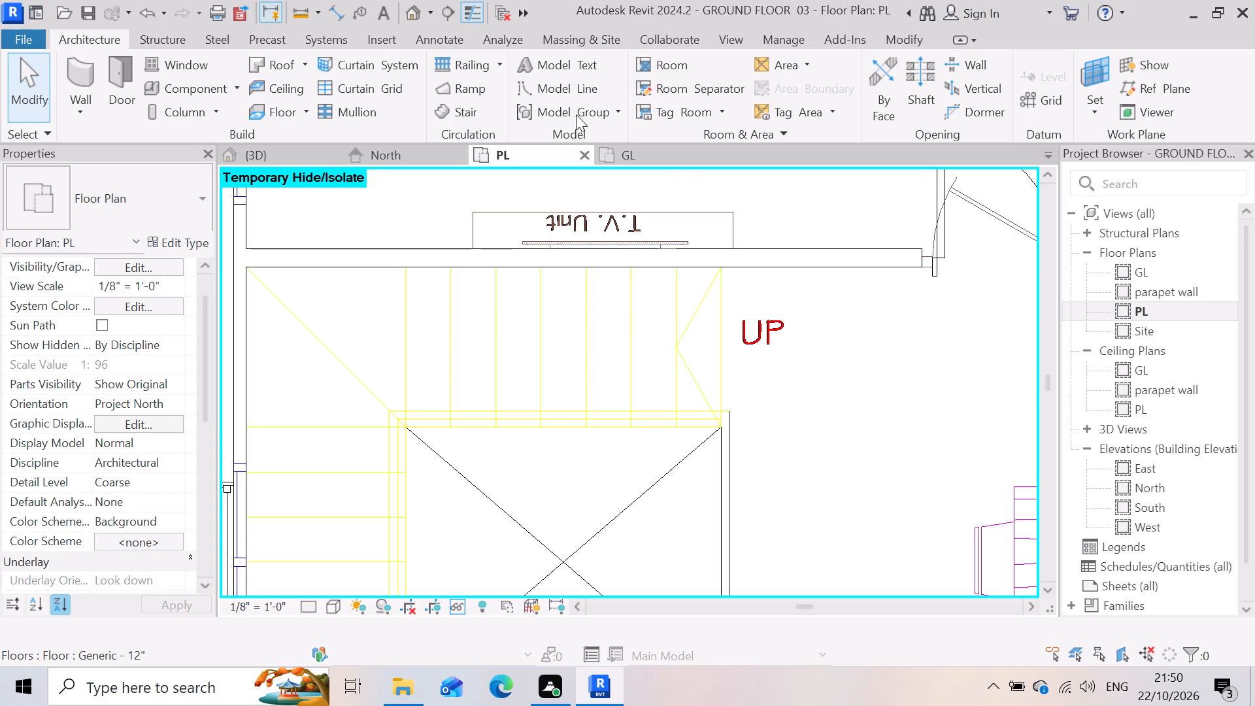
Start a sketched stair run and draw its outer boundary from the UP end along the T.V. unit wall line to the exterior wall corner.
{"action": "left_click", "coordinate": [463, 112]}
{"action": "scroll", "coordinate": [713, 323], "scroll_direction": "up", "scroll_amount": 4}
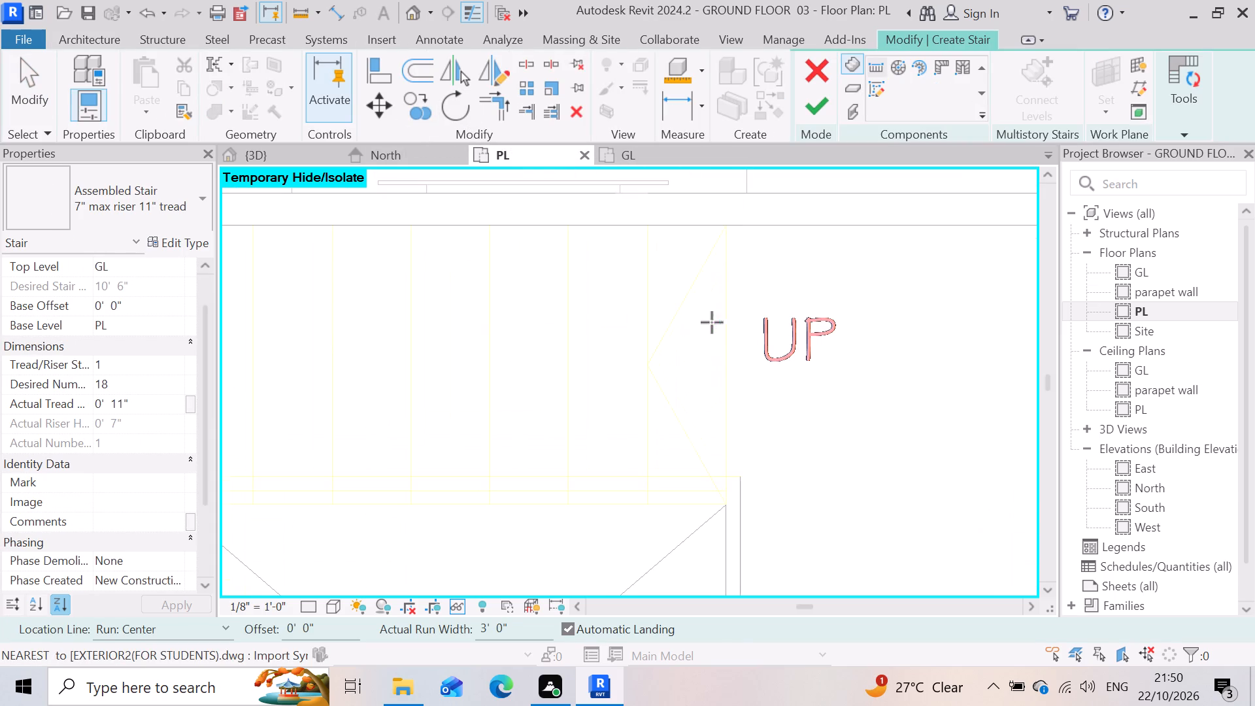
{"action": "left_click", "coordinate": [880, 86]}
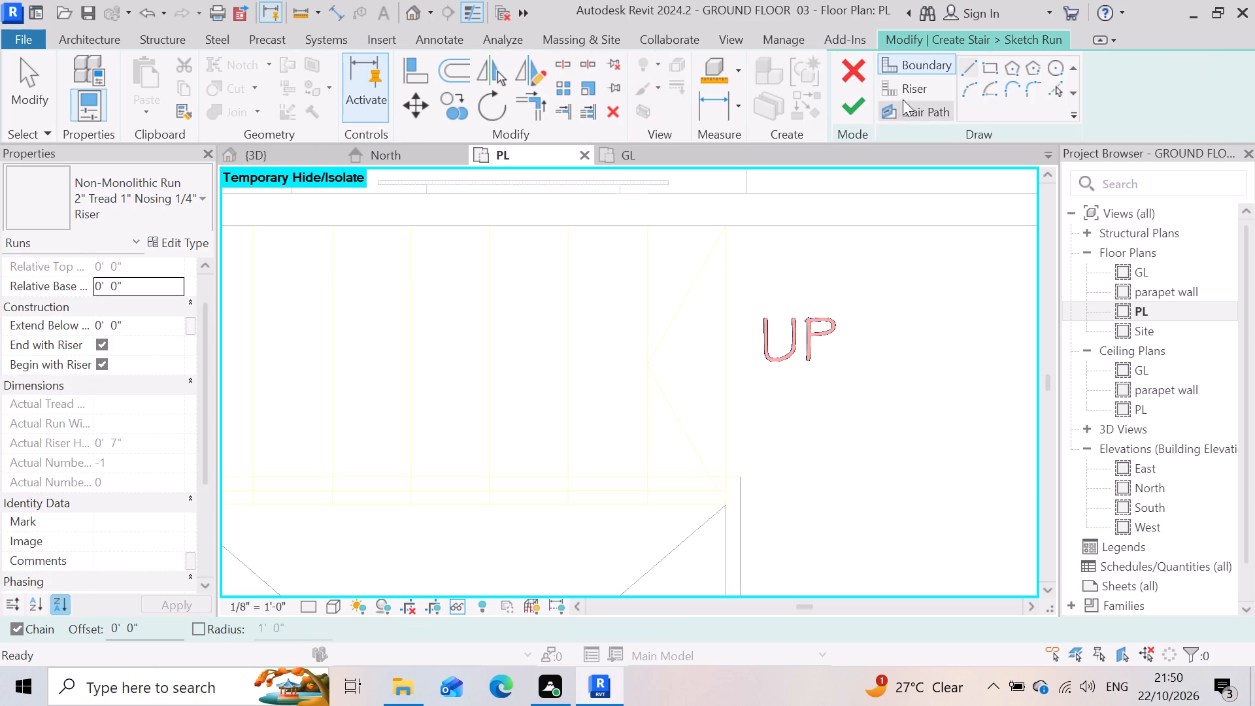
{"action": "left_click", "coordinate": [973, 66]}
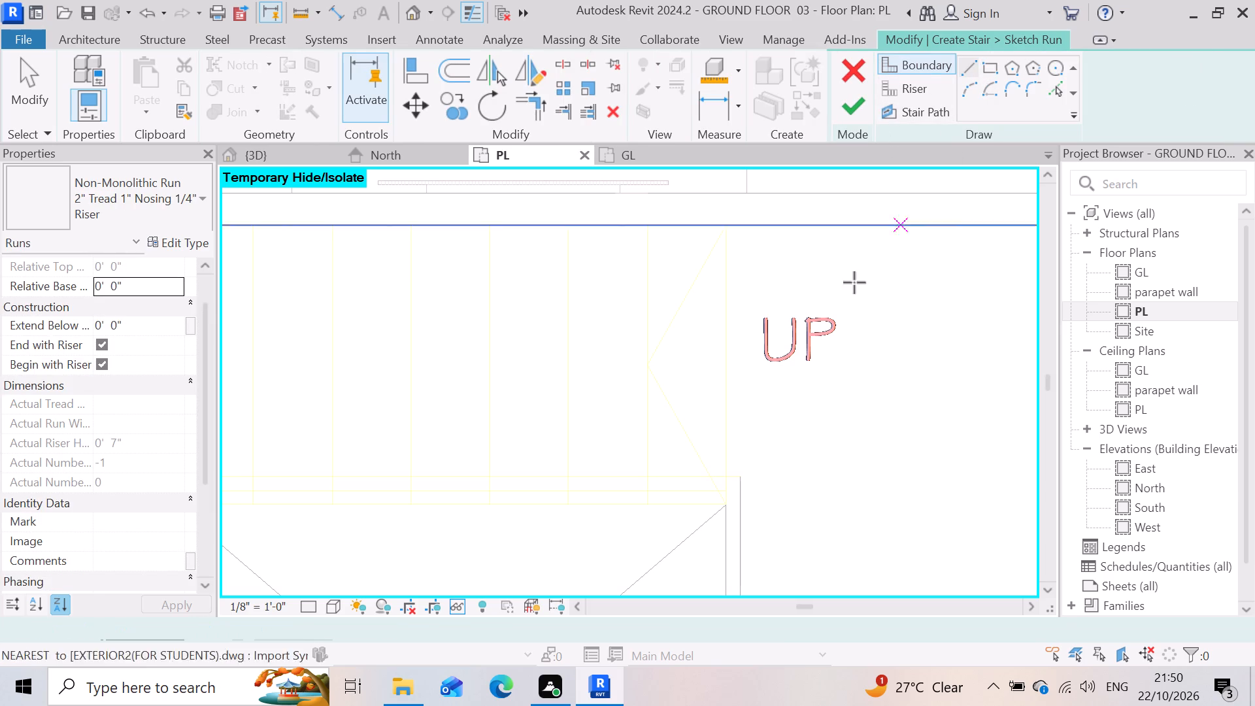
{"action": "scroll", "coordinate": [747, 378], "scroll_direction": "down", "scroll_amount": 3}
{"action": "scroll", "coordinate": [740, 299], "scroll_direction": "up", "scroll_amount": 6}
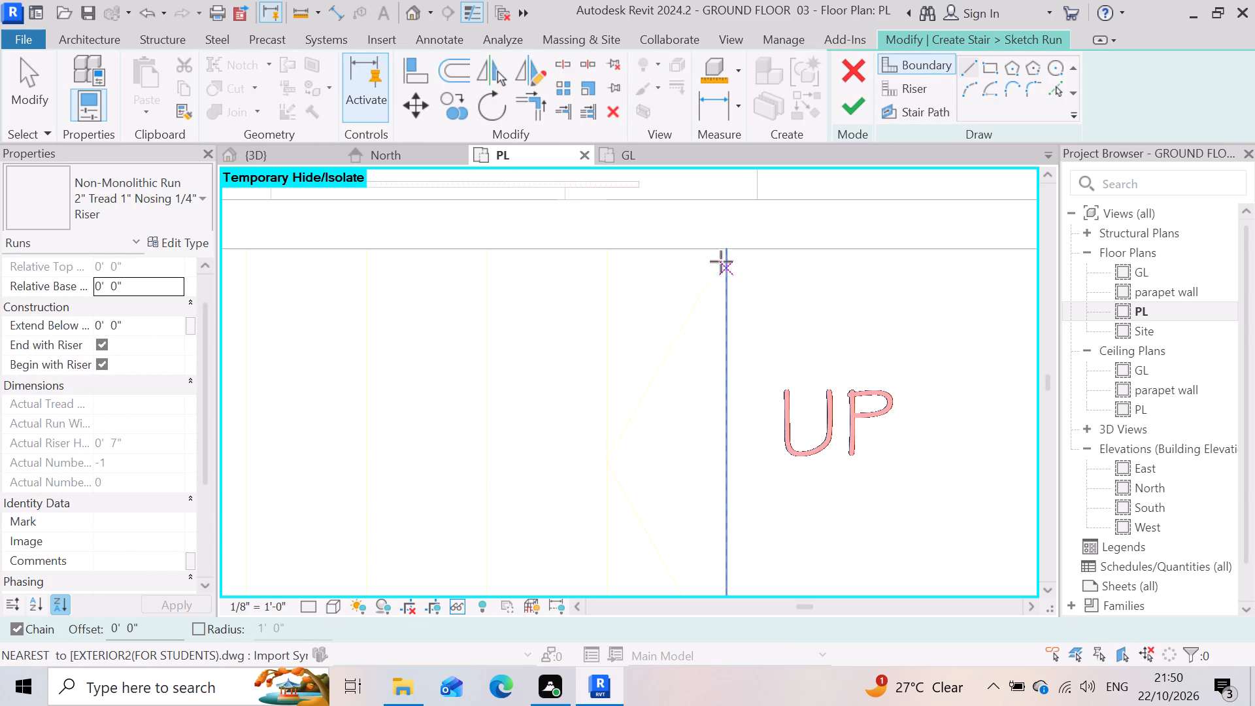
{"action": "left_click", "coordinate": [726, 243]}
{"action": "scroll", "coordinate": [916, 392], "scroll_direction": "down", "scroll_amount": 10}
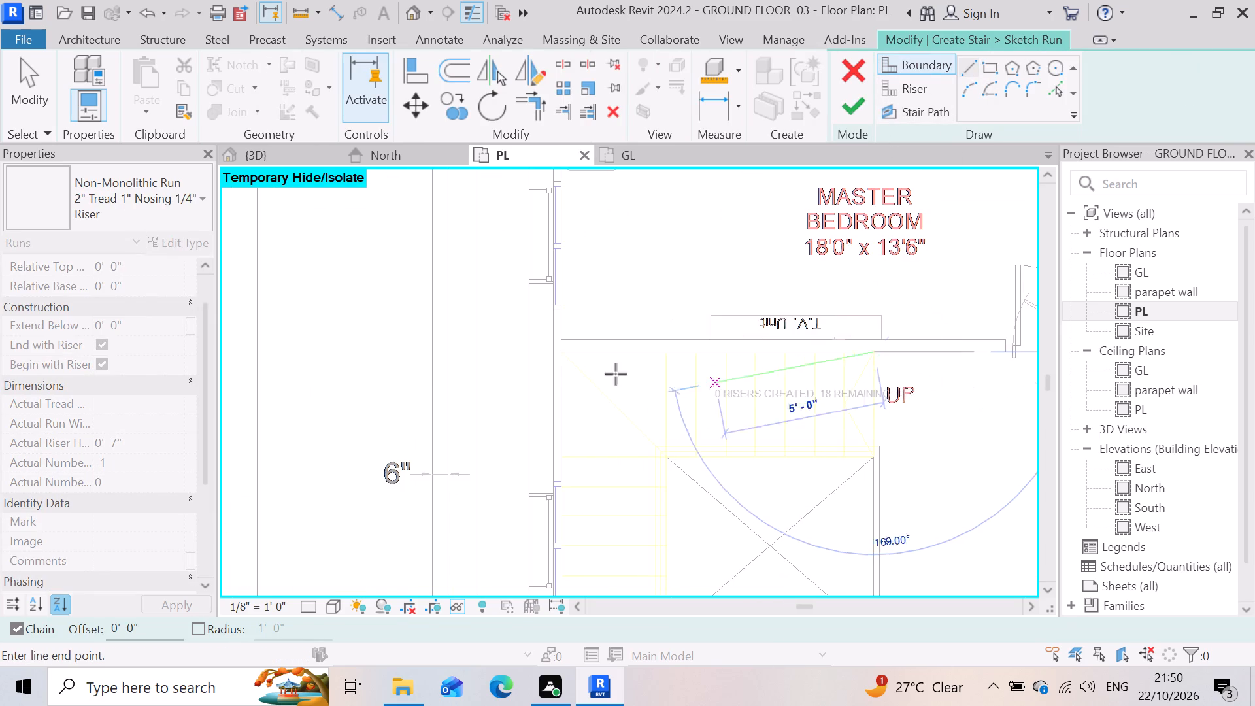
{"action": "scroll", "coordinate": [568, 365], "scroll_direction": "up", "scroll_amount": 11}
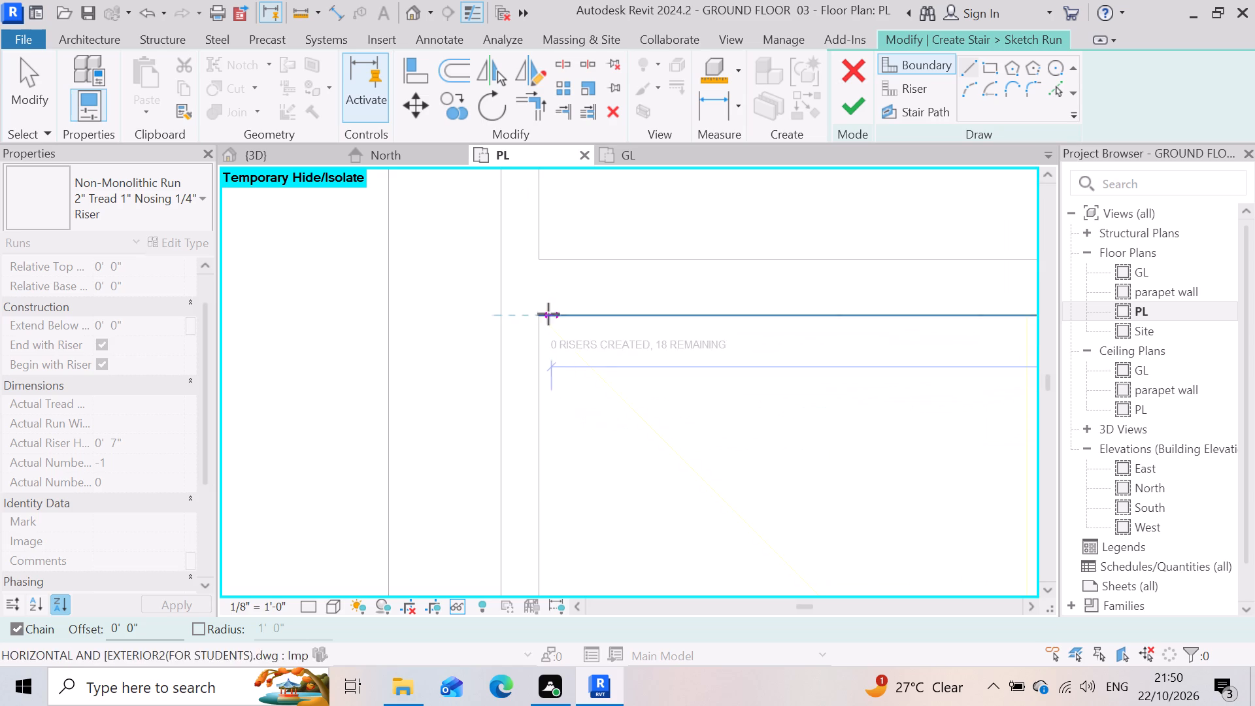
{"action": "left_click", "coordinate": [537, 311]}
Continue the outer boundary along the exterior wall and the toilet-side wall, ending the chain at the stair's DN end.
{"action": "scroll", "coordinate": [578, 324], "scroll_direction": "down", "scroll_amount": 9}
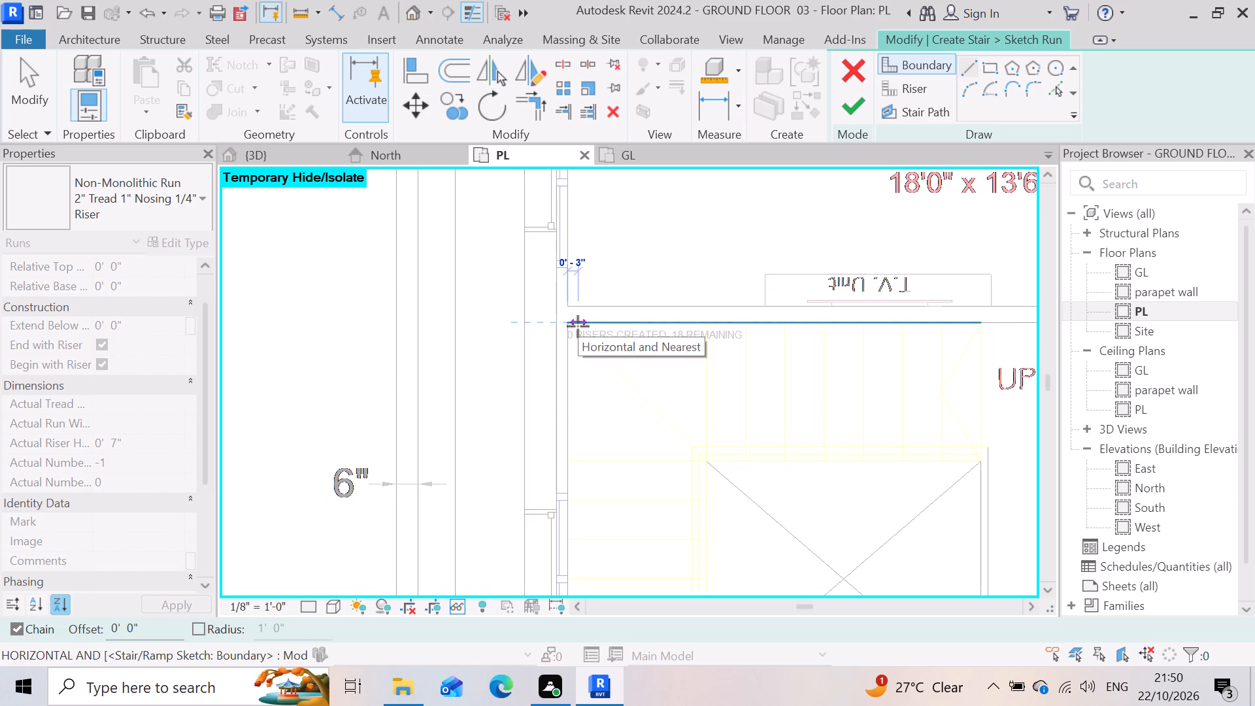
{"action": "scroll", "coordinate": [578, 324], "scroll_direction": "down", "scroll_amount": 5}
{"action": "scroll", "coordinate": [597, 492], "scroll_direction": "down", "scroll_amount": 4}
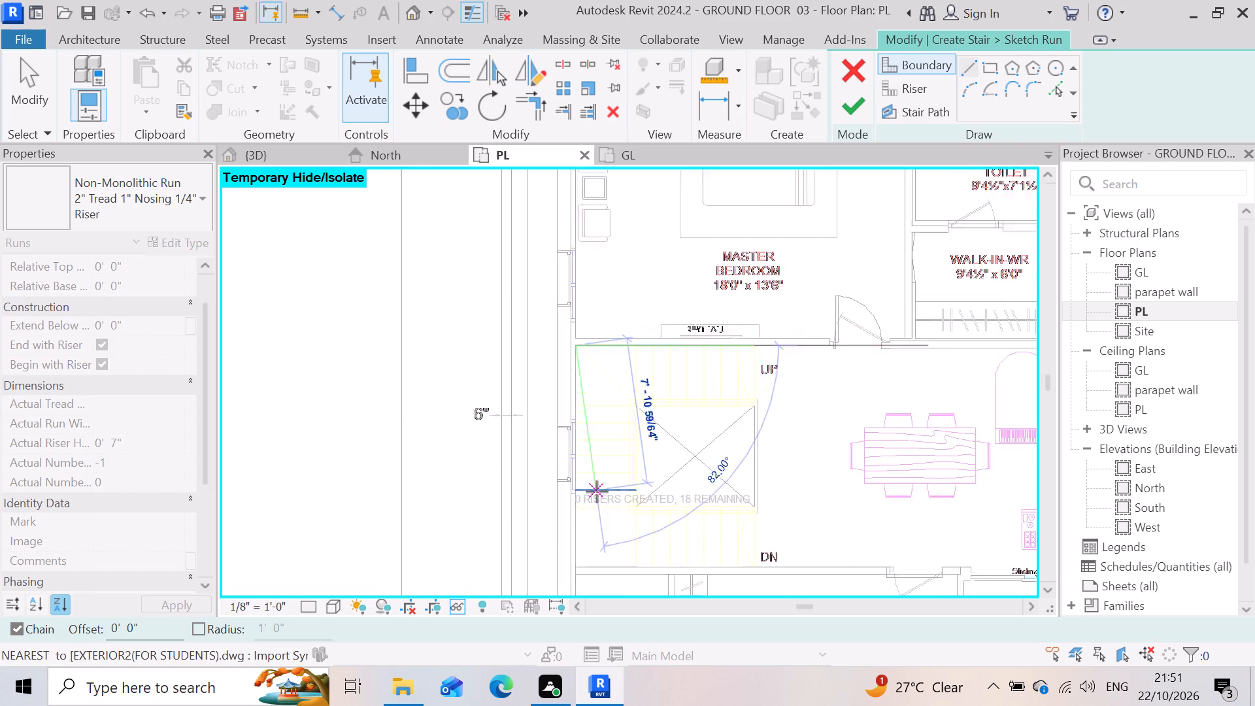
{"action": "scroll", "coordinate": [587, 564], "scroll_direction": "up", "scroll_amount": 15}
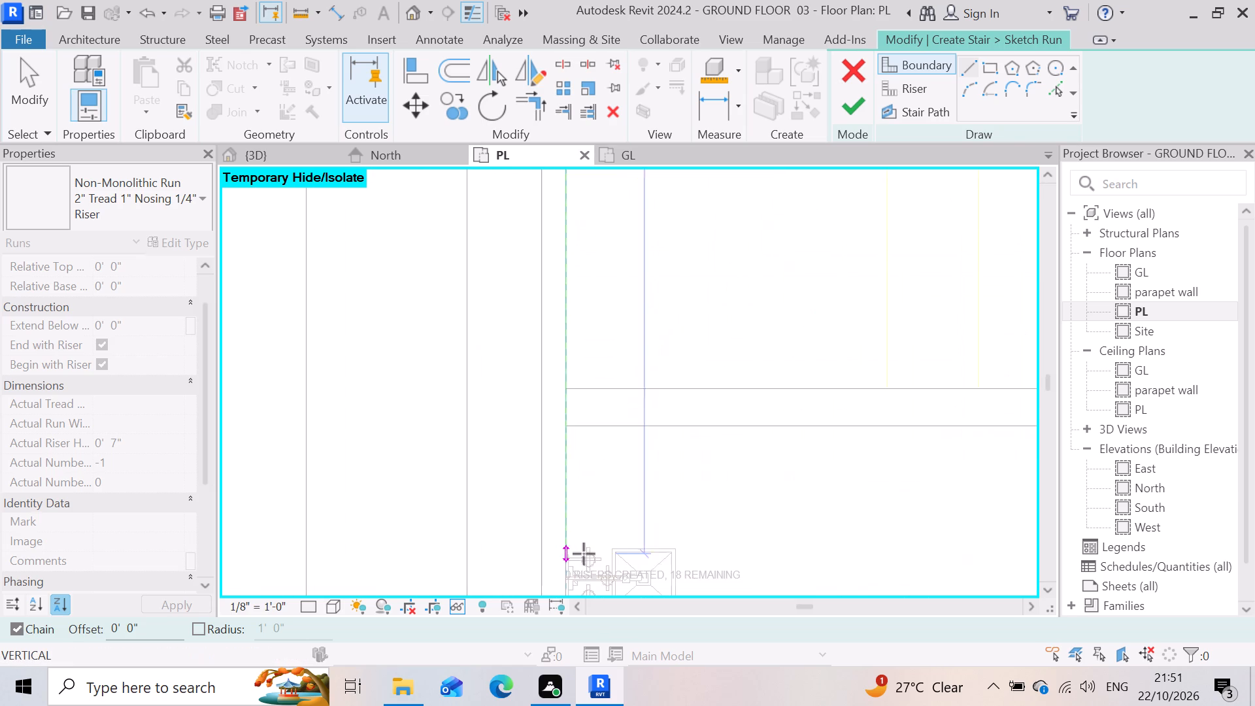
{"action": "left_click", "coordinate": [568, 381]}
{"action": "scroll", "coordinate": [547, 424], "scroll_direction": "down", "scroll_amount": 3}
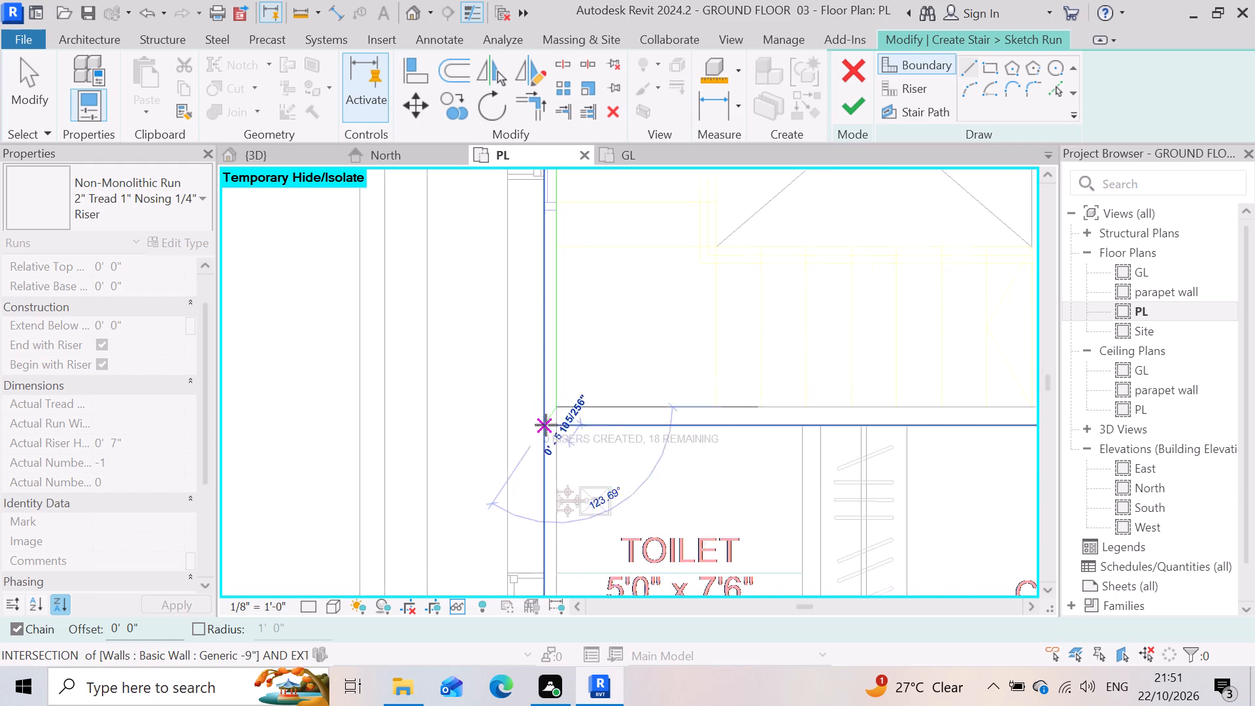
{"action": "scroll", "coordinate": [546, 425], "scroll_direction": "down", "scroll_amount": 7}
{"action": "scroll", "coordinate": [793, 422], "scroll_direction": "up", "scroll_amount": 8}
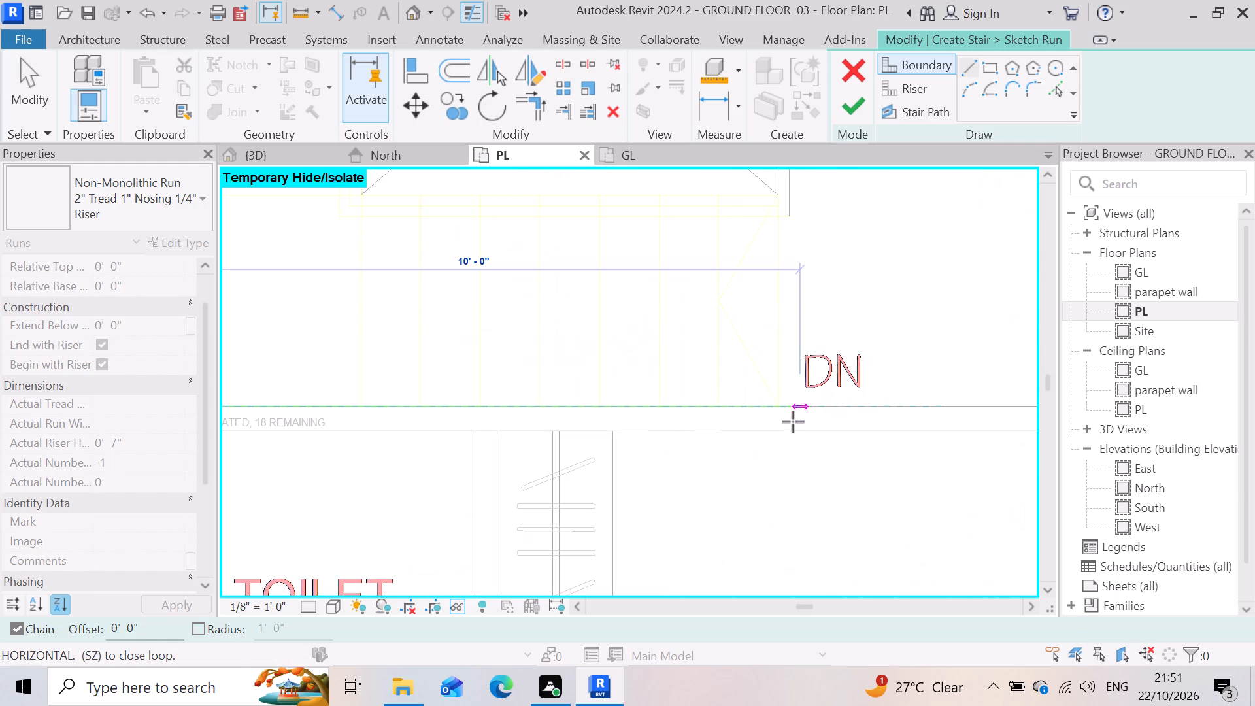
{"action": "scroll", "coordinate": [793, 422], "scroll_direction": "up", "scroll_amount": 3}
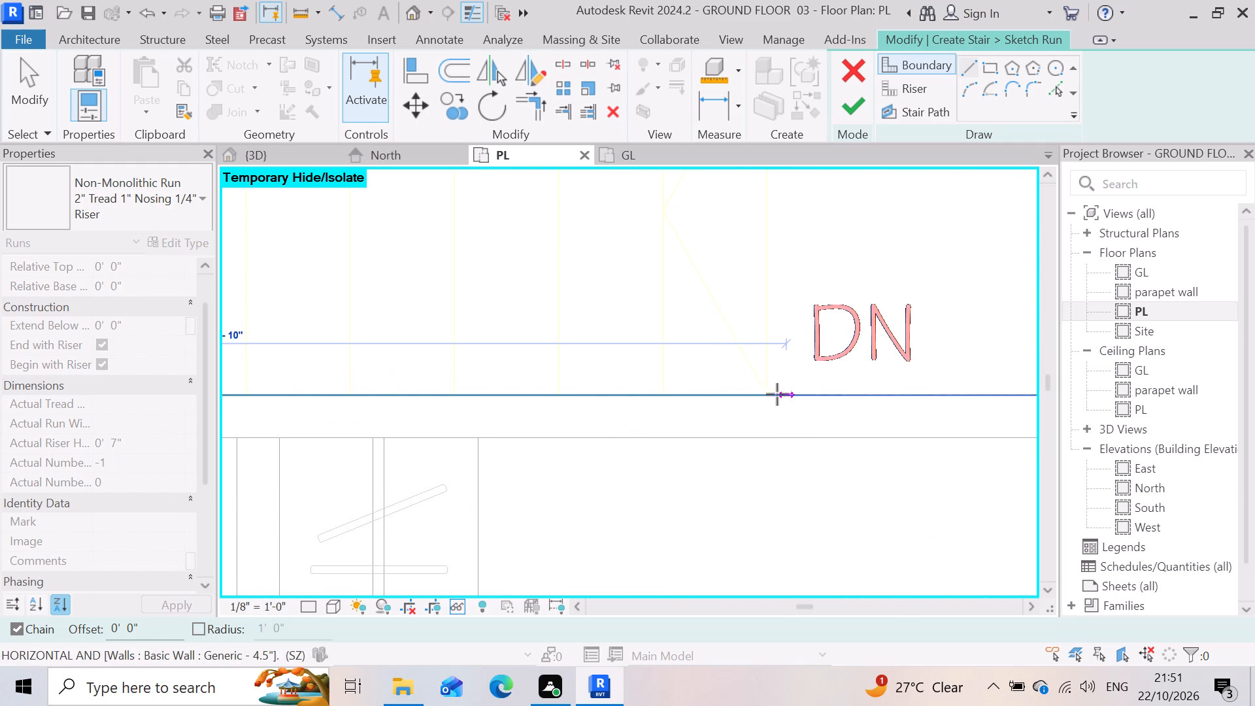
{"action": "scroll", "coordinate": [771, 393], "scroll_direction": "up", "scroll_amount": 7}
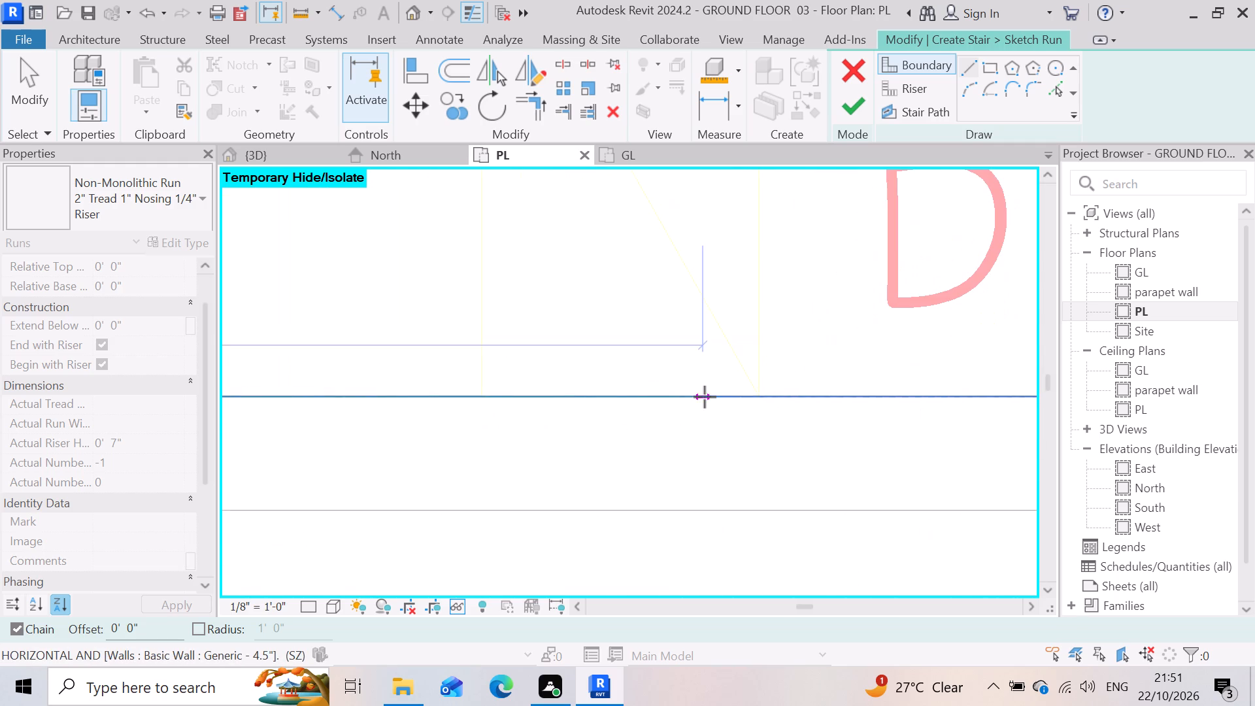
{"action": "left_click", "coordinate": [760, 401]}
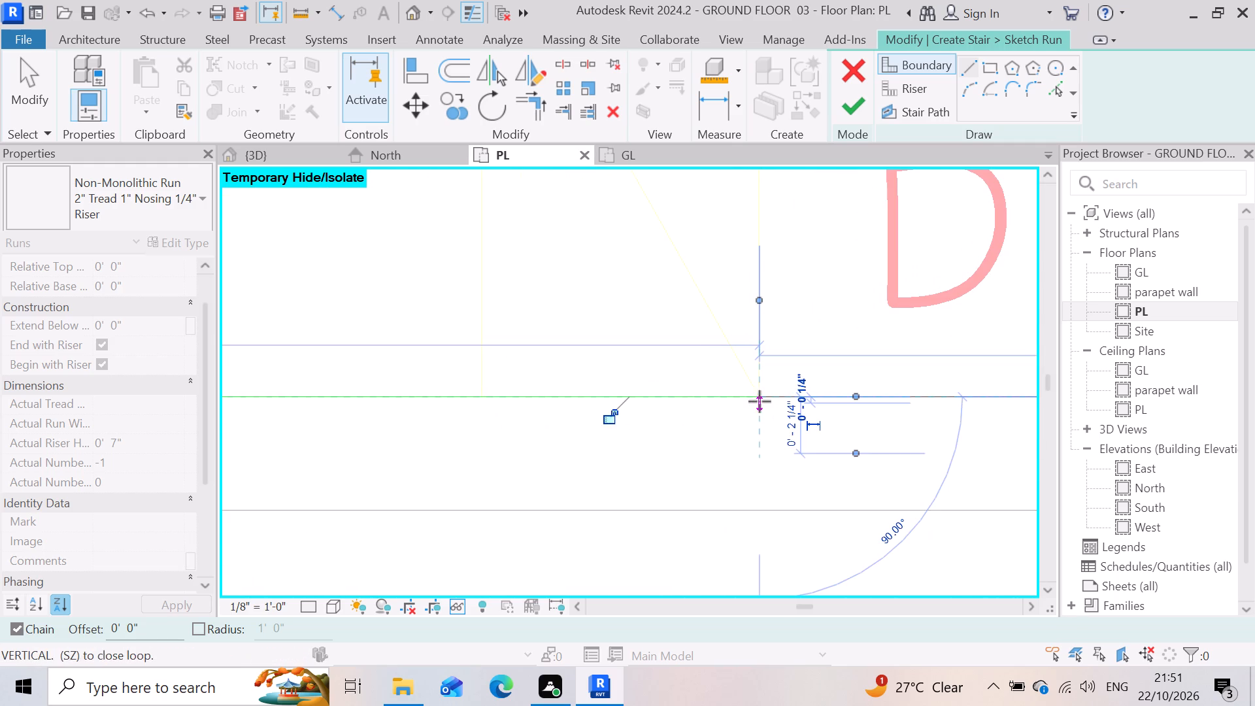
{"action": "scroll", "coordinate": [762, 420], "scroll_direction": "down", "scroll_amount": 11}
{"action": "key", "text": "Escape"}
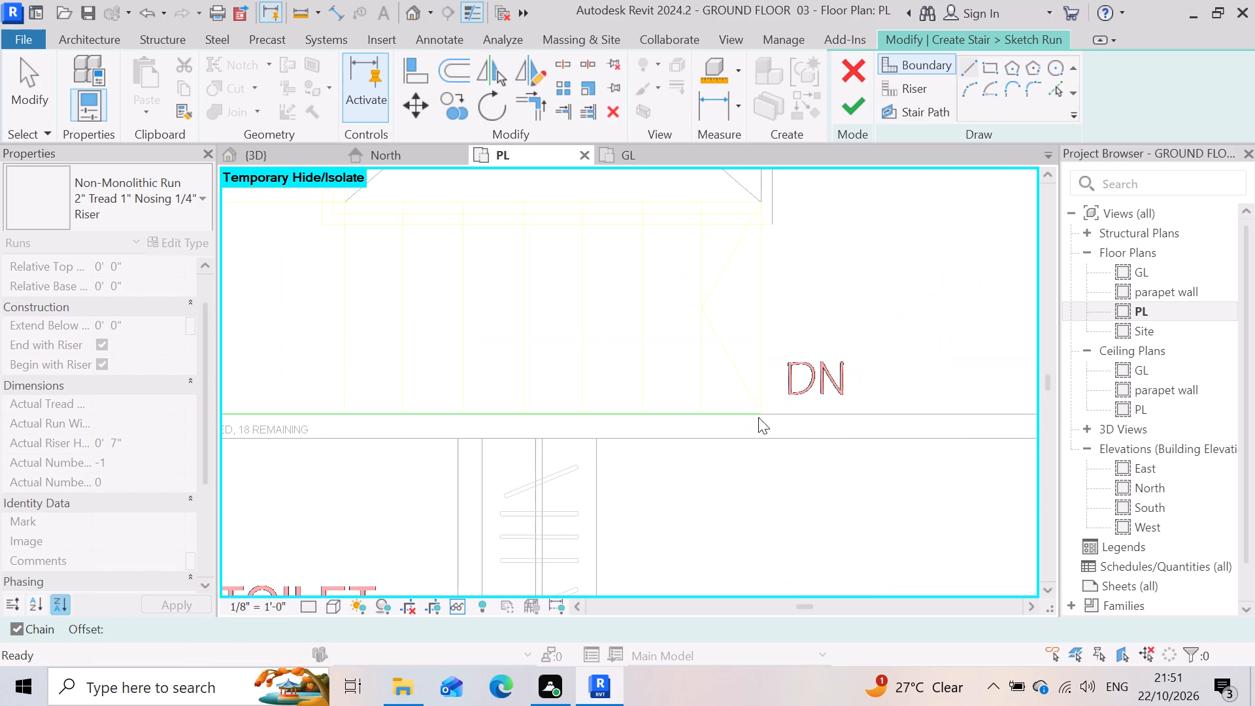
Sketch the inner stair boundary from the DN end along the south and west edges of the crossed opening.
{"action": "scroll", "coordinate": [856, 376], "scroll_direction": "down", "scroll_amount": 5}
{"action": "scroll", "coordinate": [825, 253], "scroll_direction": "up", "scroll_amount": 4}
{"action": "scroll", "coordinate": [792, 318], "scroll_direction": "up", "scroll_amount": 3}
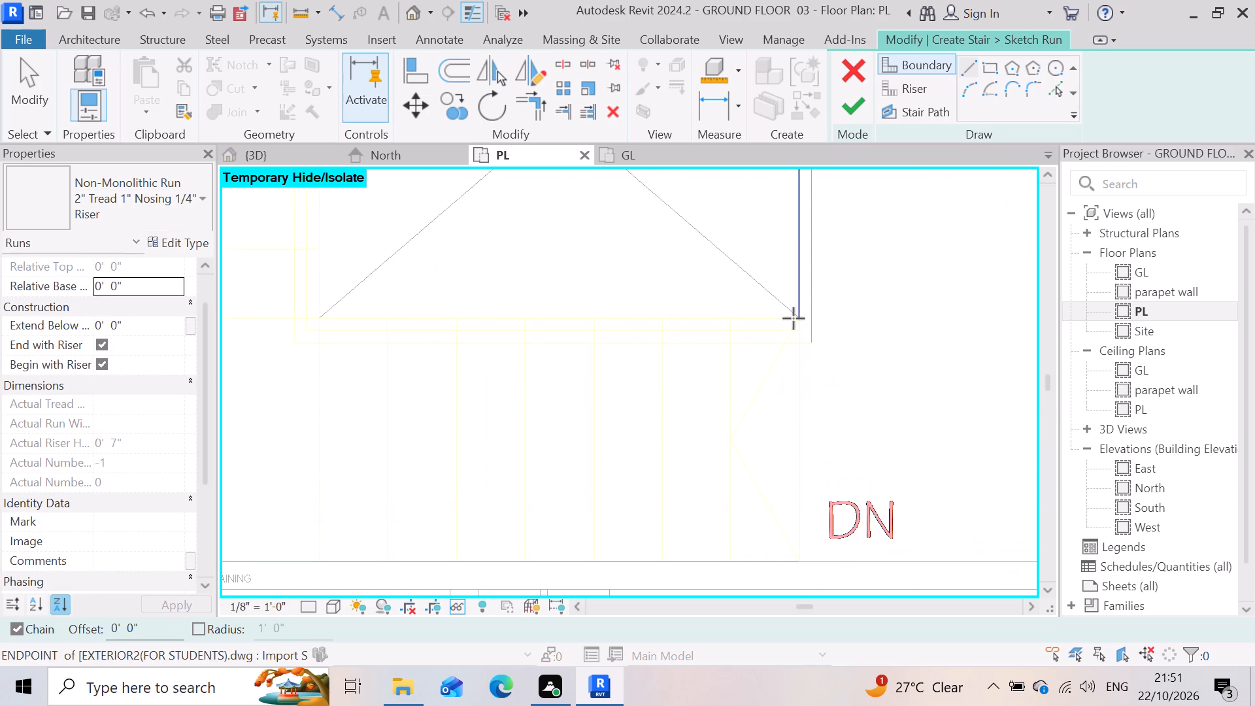
{"action": "scroll", "coordinate": [794, 318], "scroll_direction": "up", "scroll_amount": 9}
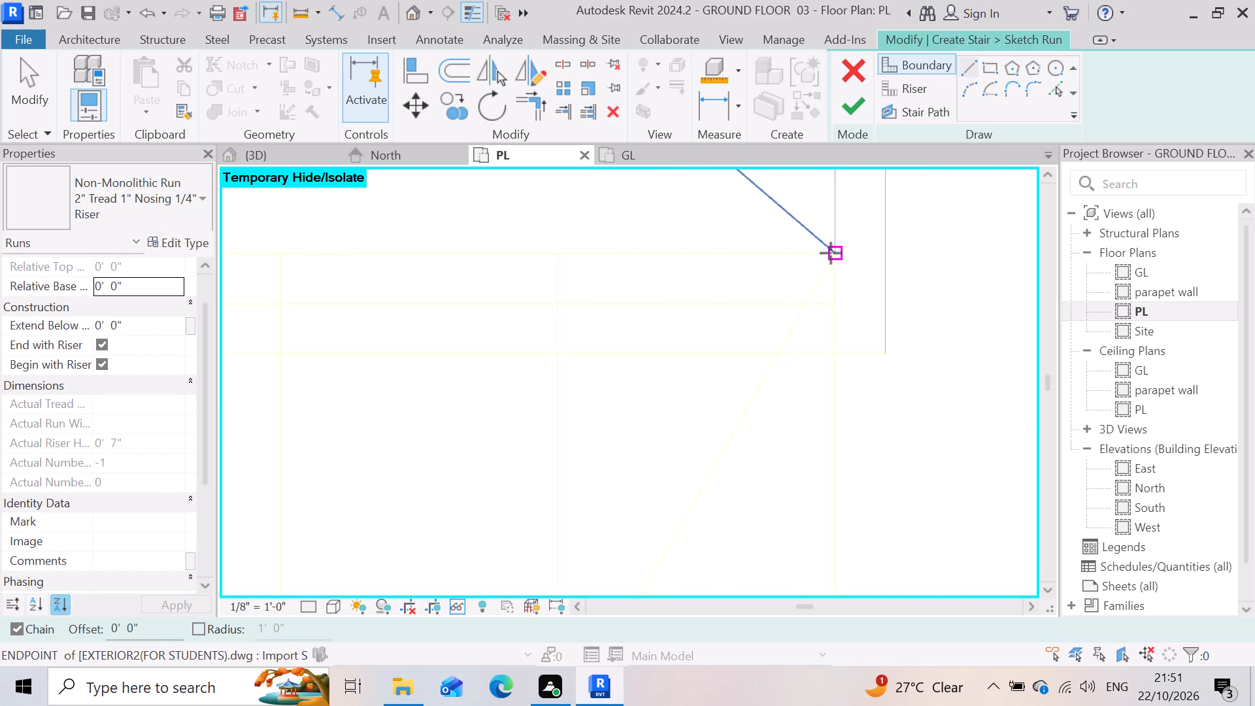
{"action": "left_click", "coordinate": [831, 254]}
{"action": "scroll", "coordinate": [945, 360], "scroll_direction": "down", "scroll_amount": 11}
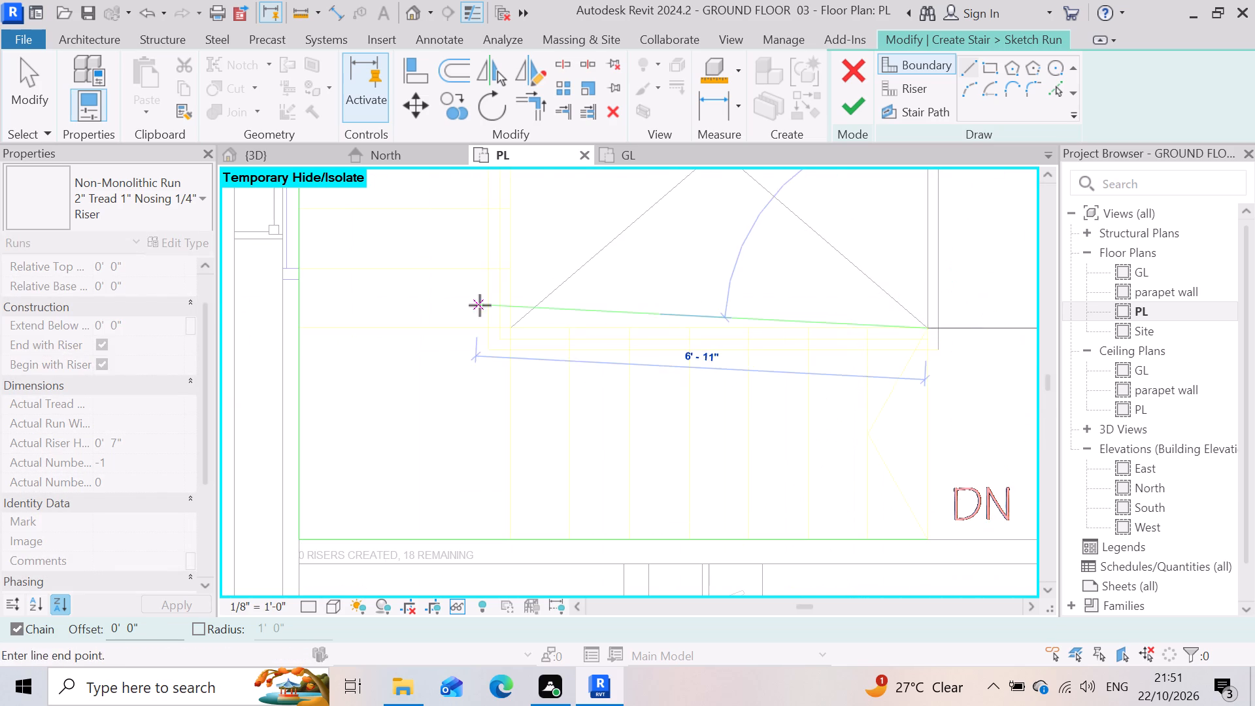
{"action": "scroll", "coordinate": [520, 336], "scroll_direction": "up", "scroll_amount": 10}
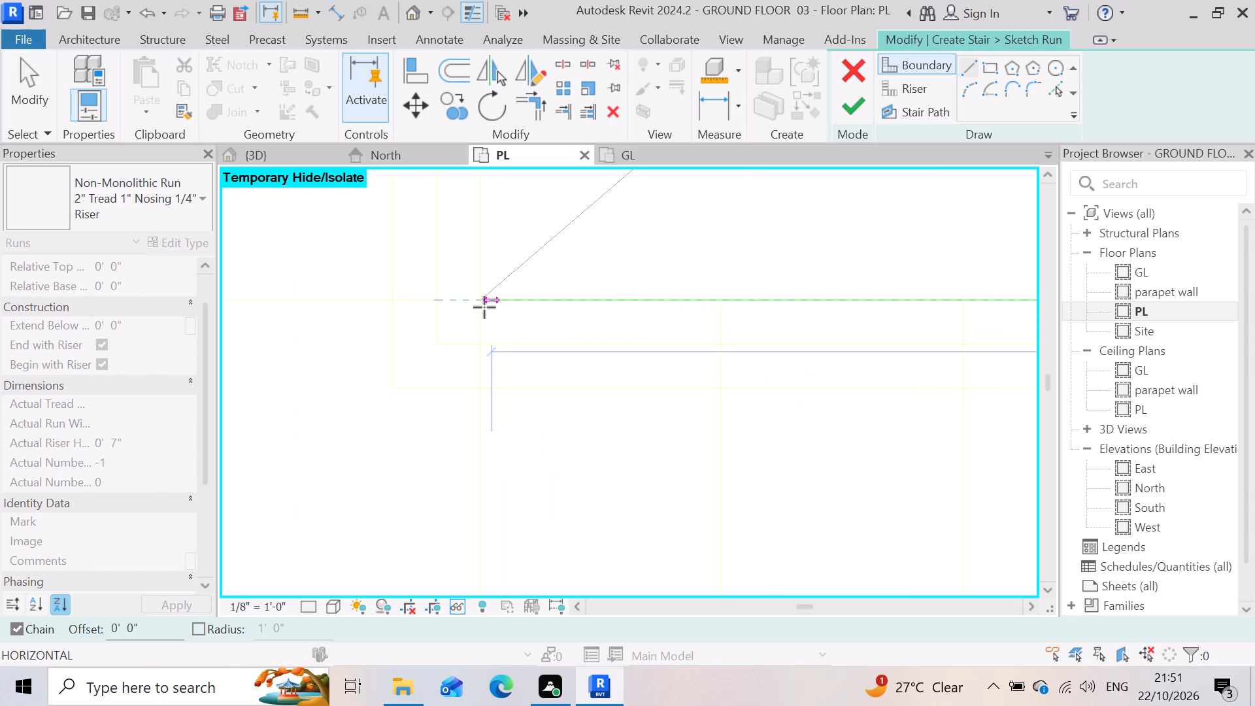
{"action": "left_click", "coordinate": [482, 307]}
{"action": "scroll", "coordinate": [573, 409], "scroll_direction": "down", "scroll_amount": 15}
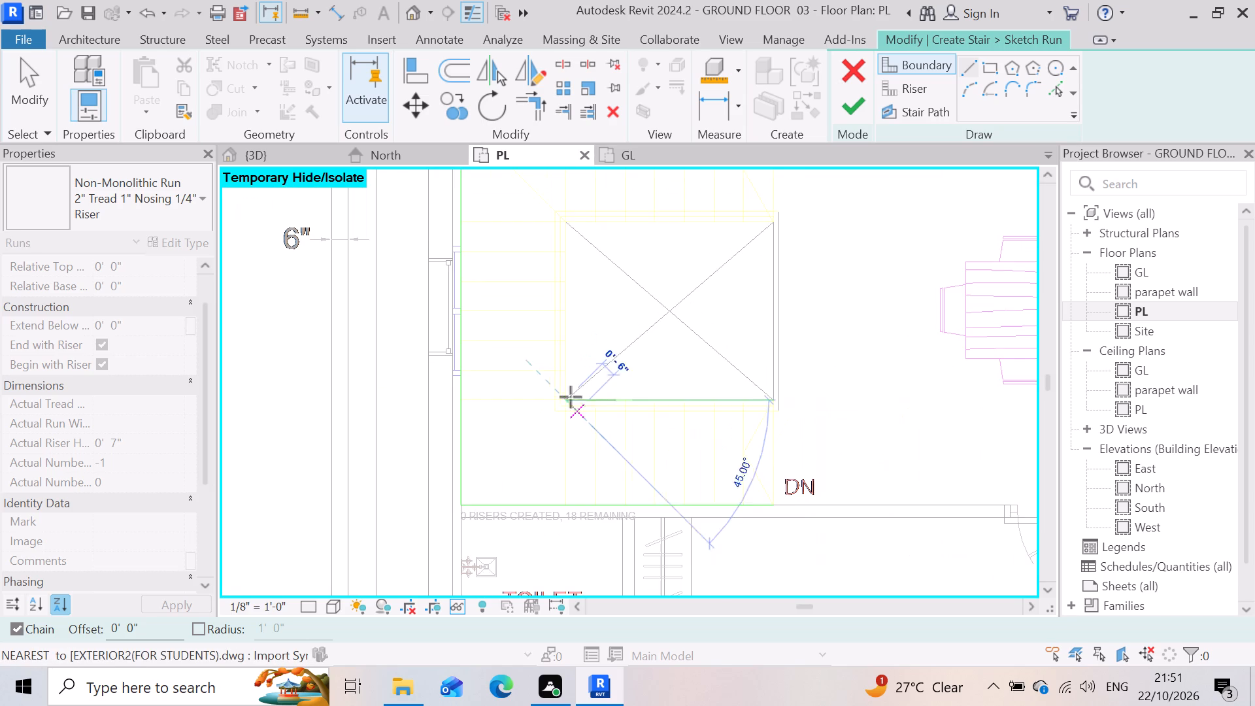
{"action": "scroll", "coordinate": [578, 242], "scroll_direction": "up", "scroll_amount": 8}
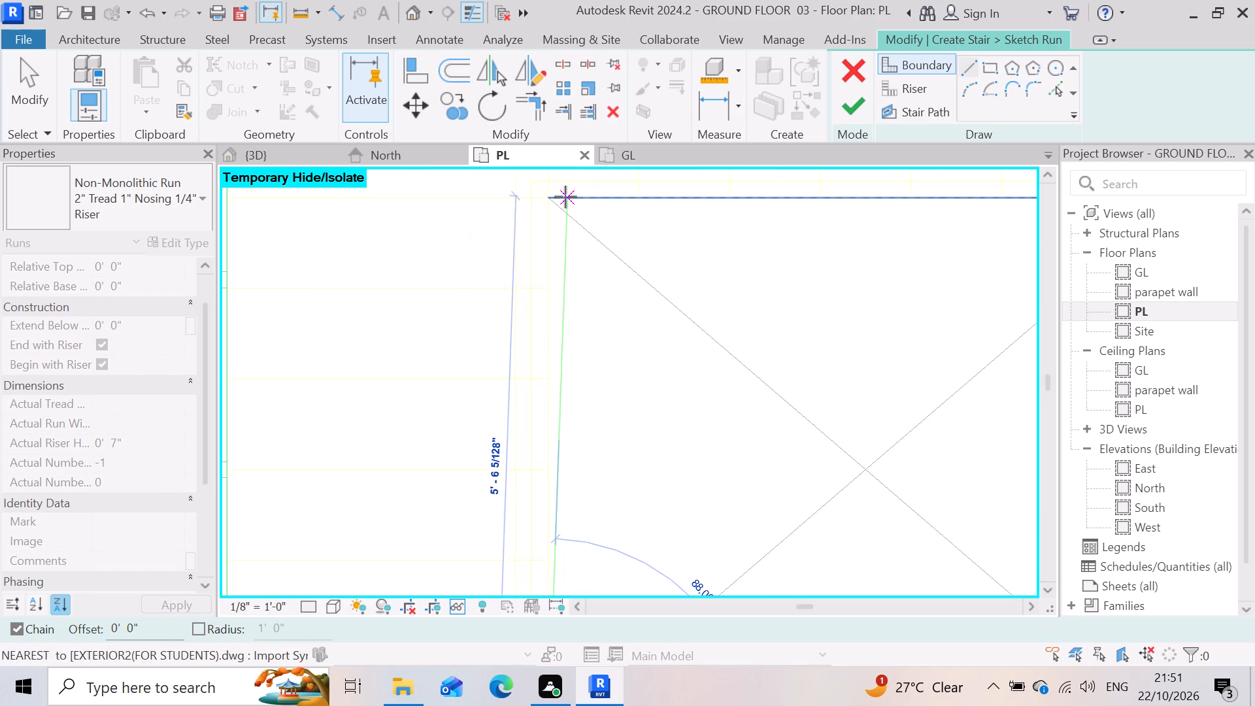
{"action": "scroll", "coordinate": [543, 201], "scroll_direction": "up", "scroll_amount": 7}
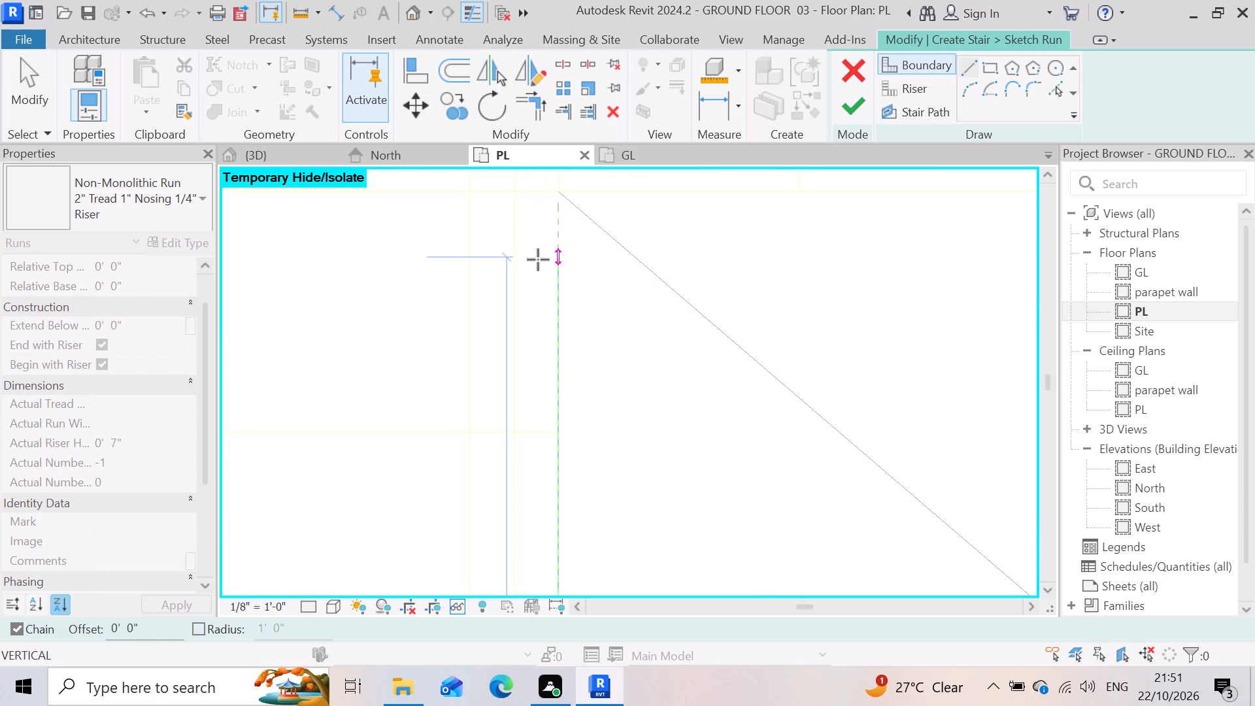
{"action": "left_click", "coordinate": [552, 186]}
Complete the inner stair boundary along the crossed opening's north edge to its corner at the UP end, ending the chain.
{"action": "scroll", "coordinate": [521, 244], "scroll_direction": "down", "scroll_amount": 4}
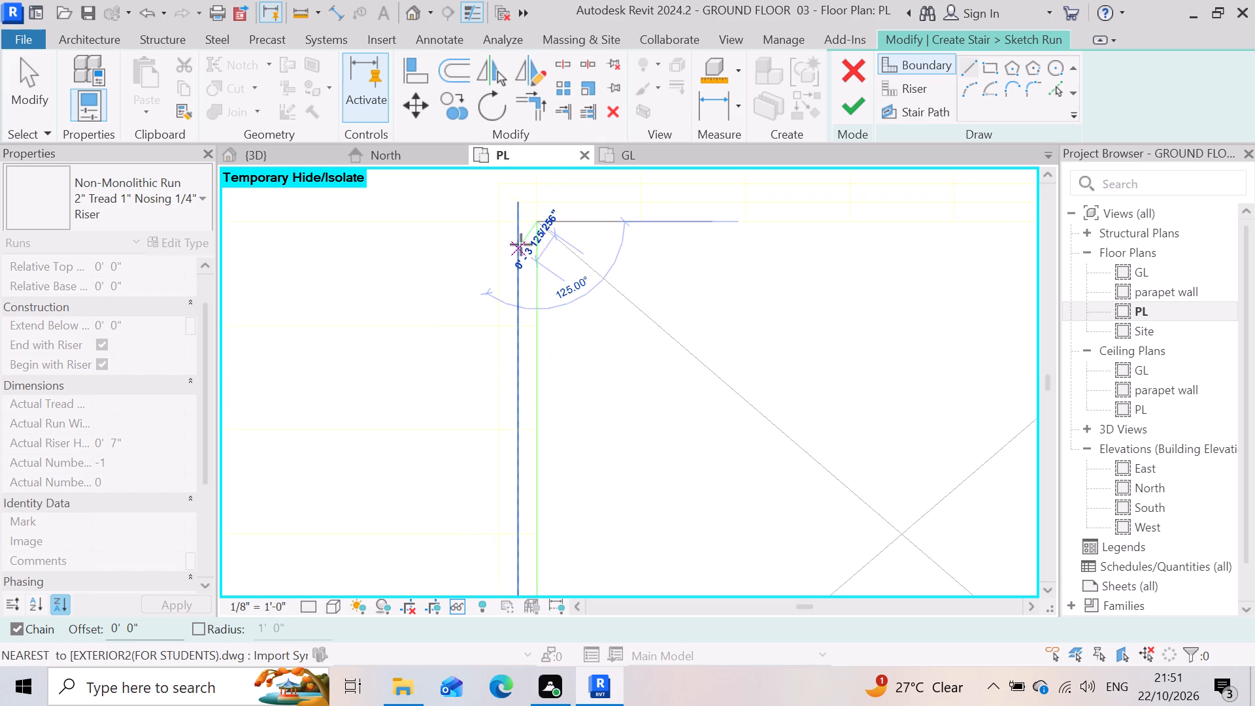
{"action": "scroll", "coordinate": [521, 244], "scroll_direction": "down", "scroll_amount": 12}
{"action": "scroll", "coordinate": [712, 258], "scroll_direction": "up", "scroll_amount": 8}
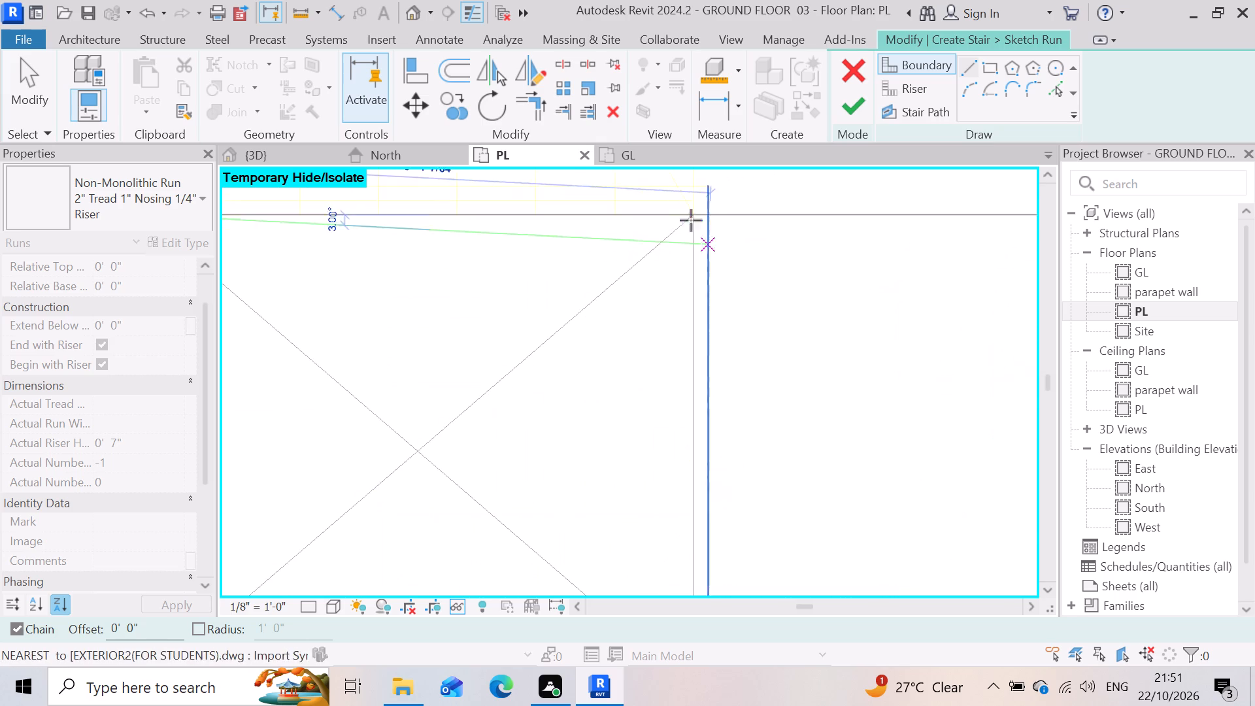
{"action": "scroll", "coordinate": [673, 204], "scroll_direction": "up", "scroll_amount": 12}
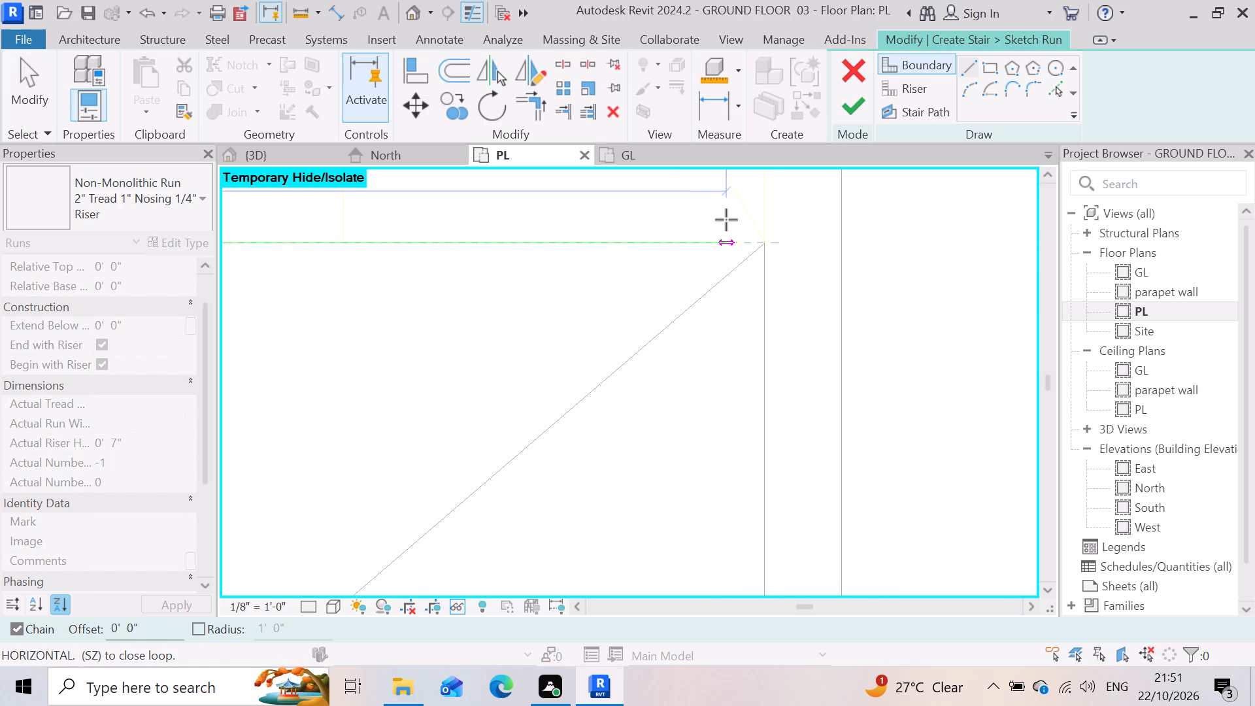
{"action": "left_click", "coordinate": [766, 245]}
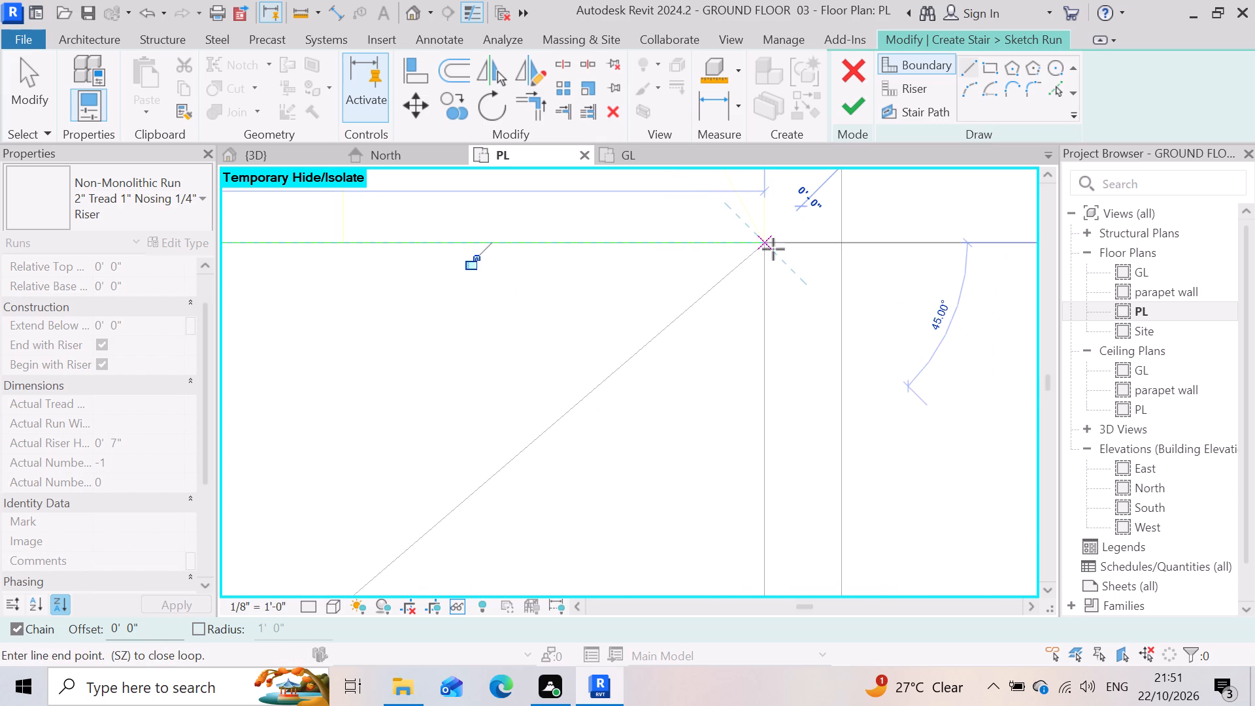
{"action": "scroll", "coordinate": [770, 316], "scroll_direction": "down", "scroll_amount": 4}
{"action": "key", "text": "Escape"}
{"action": "scroll", "coordinate": [720, 417], "scroll_direction": "down", "scroll_amount": 4}
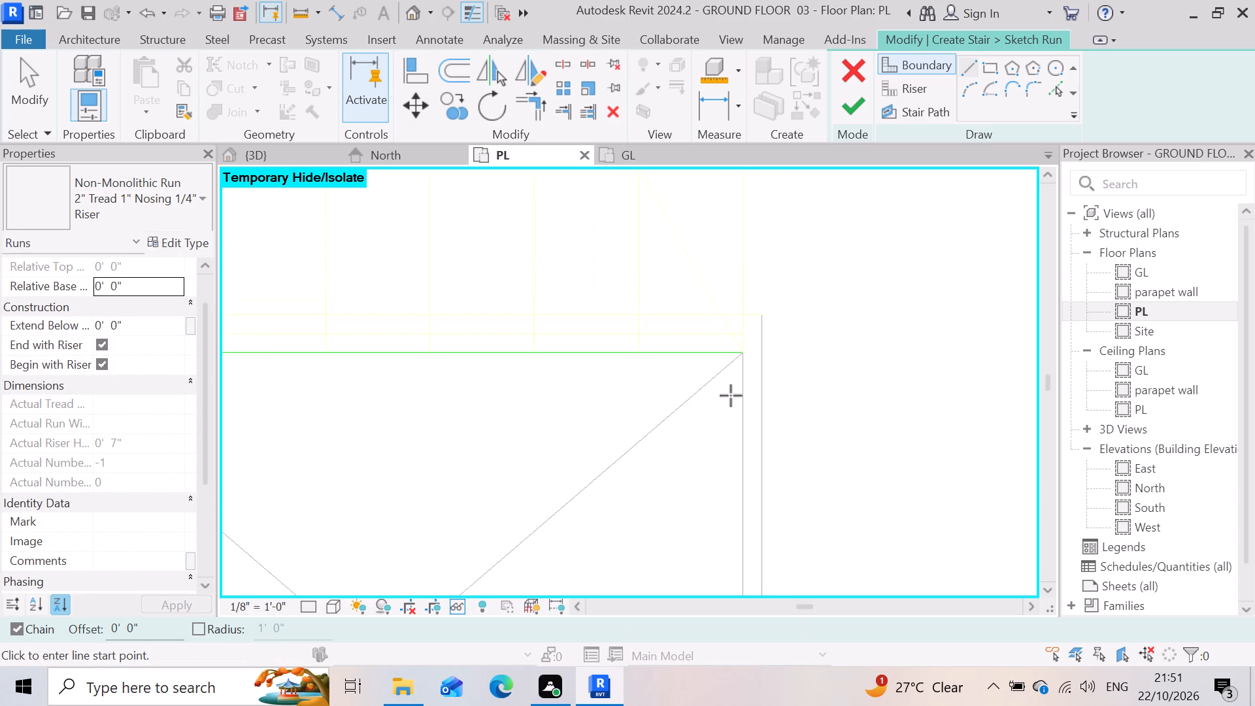
{"action": "scroll", "coordinate": [731, 395], "scroll_direction": "down", "scroll_amount": 6}
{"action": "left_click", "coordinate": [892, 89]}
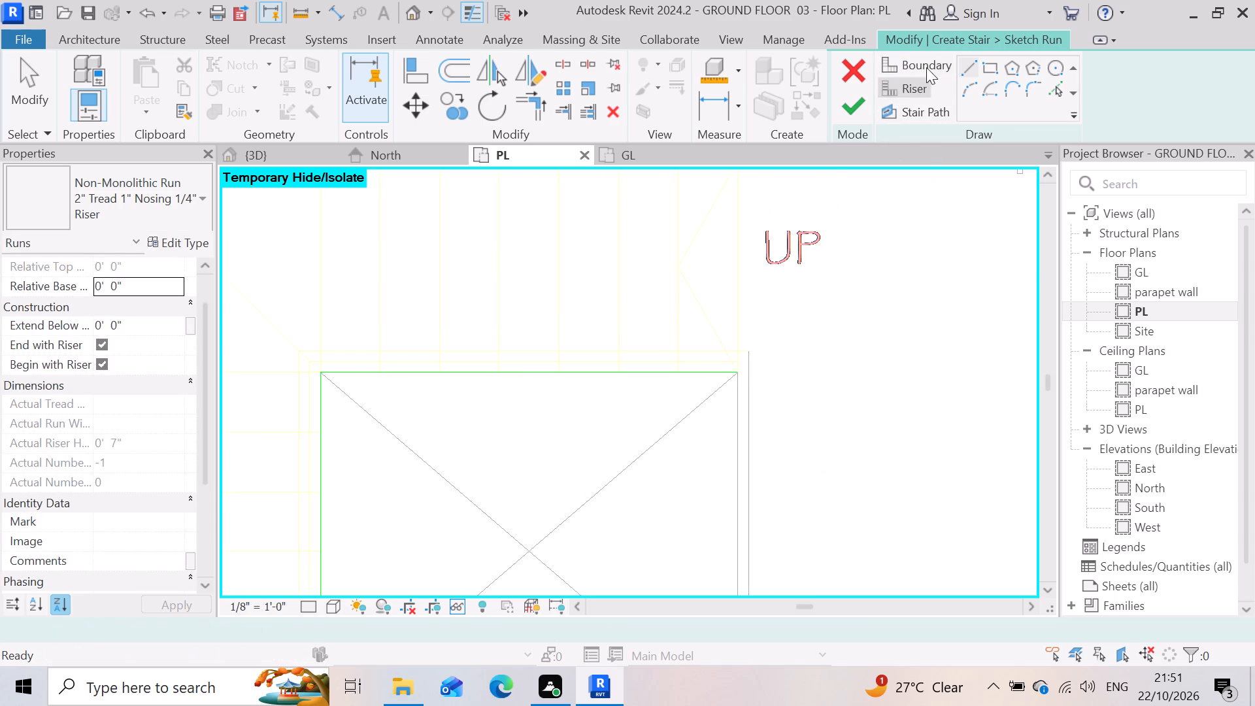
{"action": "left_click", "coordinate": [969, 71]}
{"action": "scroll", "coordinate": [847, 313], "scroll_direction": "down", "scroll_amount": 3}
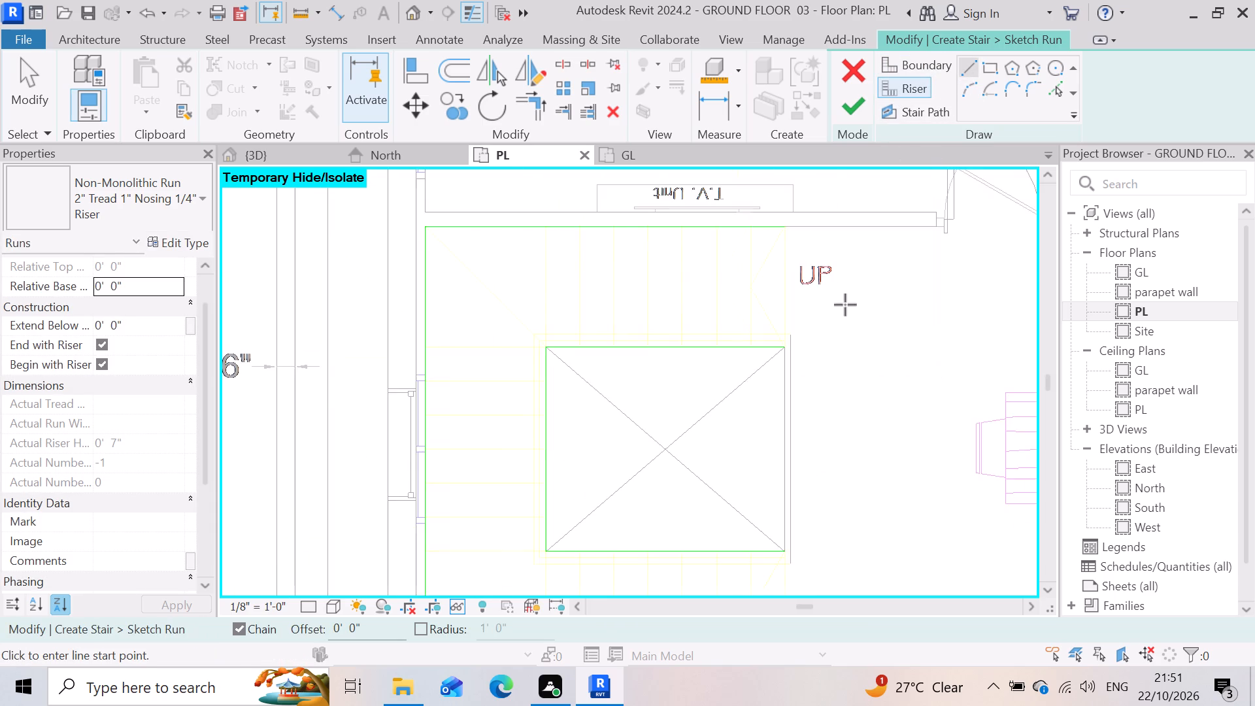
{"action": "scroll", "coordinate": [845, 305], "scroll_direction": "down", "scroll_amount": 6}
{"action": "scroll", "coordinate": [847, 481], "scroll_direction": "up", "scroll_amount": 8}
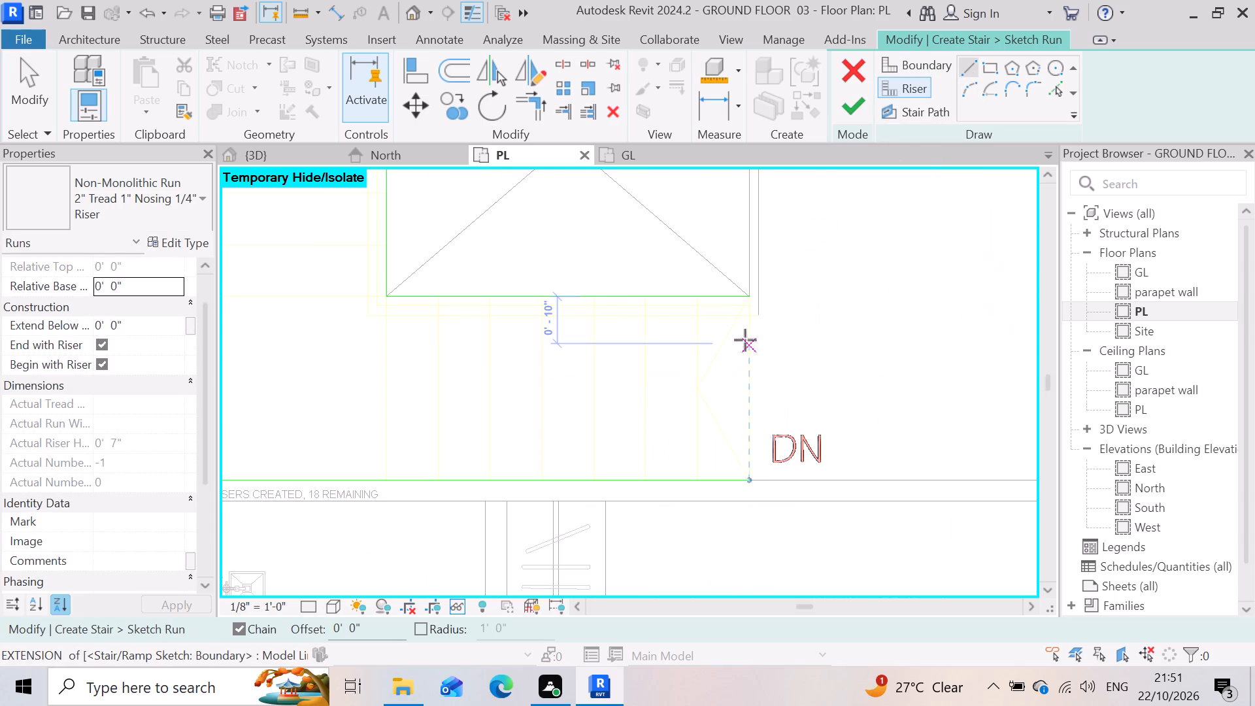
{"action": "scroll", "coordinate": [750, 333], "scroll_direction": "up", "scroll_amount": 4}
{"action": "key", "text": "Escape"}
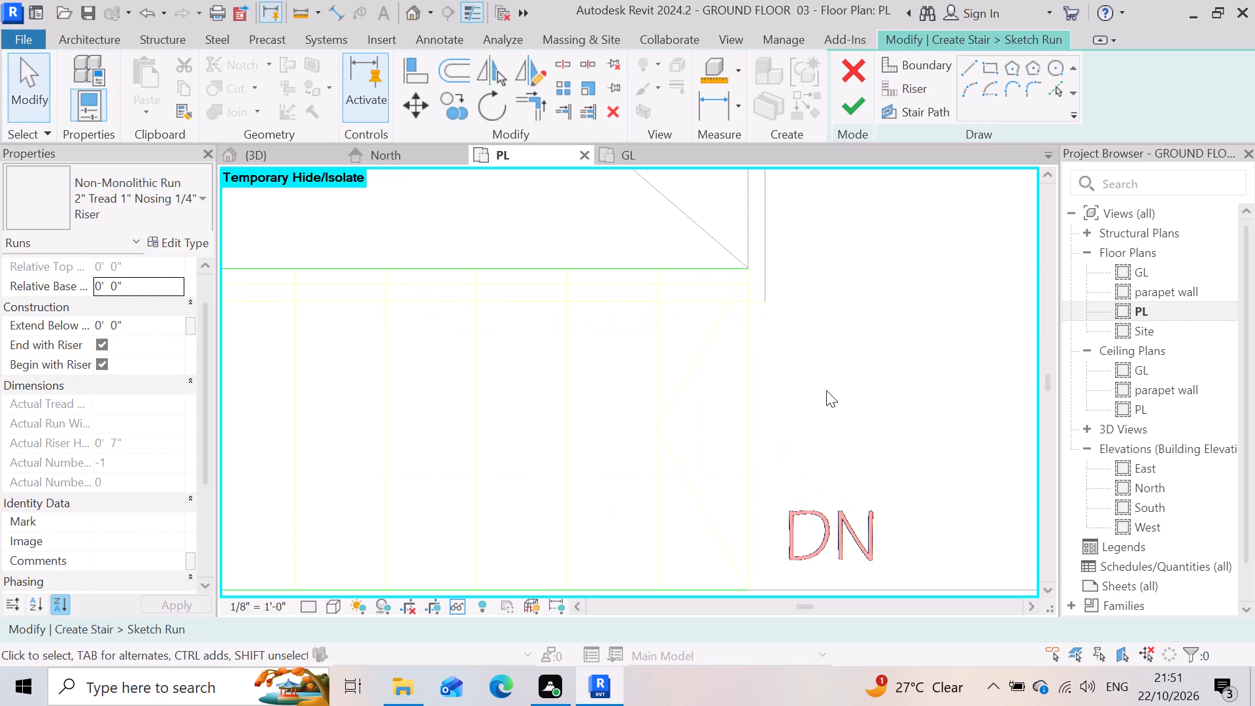
Draw a straight riser line across the DN end, from the inner boundary's corner to the outer boundary's endpoint.
{"action": "left_click", "coordinate": [922, 87]}
{"action": "left_click", "coordinate": [975, 63]}
{"action": "scroll", "coordinate": [770, 343], "scroll_direction": "up", "scroll_amount": 2}
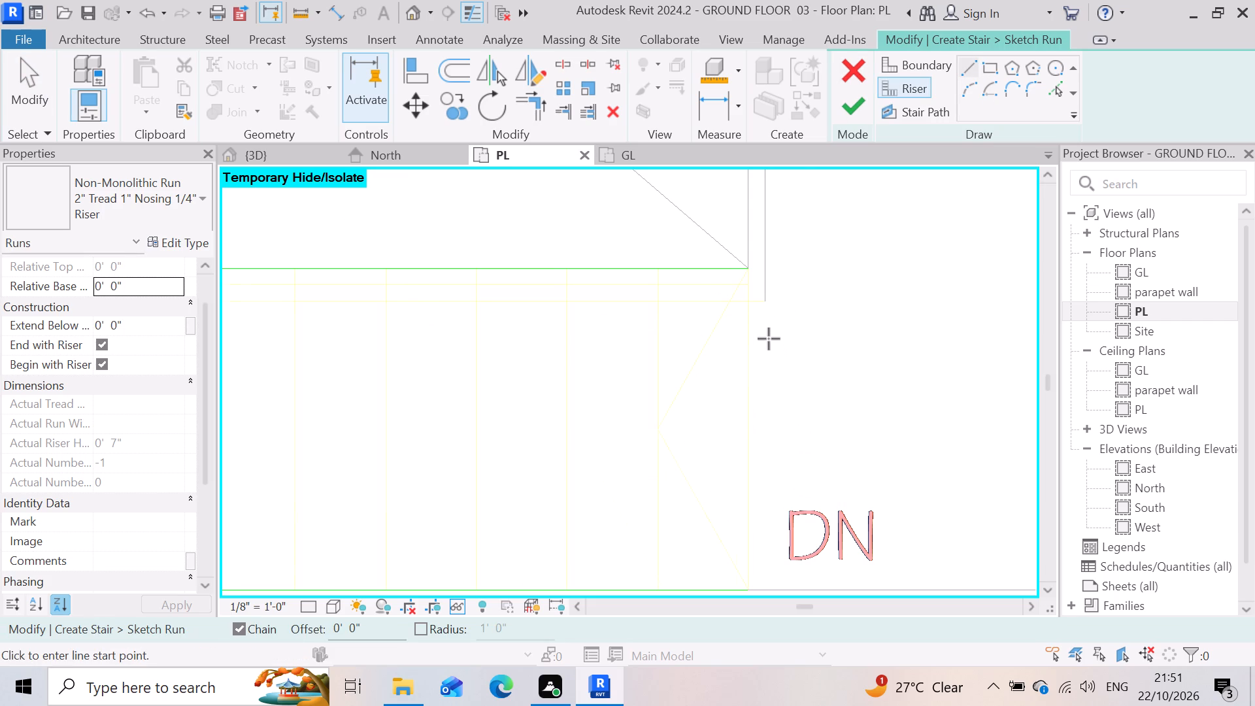
{"action": "scroll", "coordinate": [769, 339], "scroll_direction": "up", "scroll_amount": 2}
{"action": "left_click", "coordinate": [736, 215]}
{"action": "scroll", "coordinate": [782, 289], "scroll_direction": "down", "scroll_amount": 9}
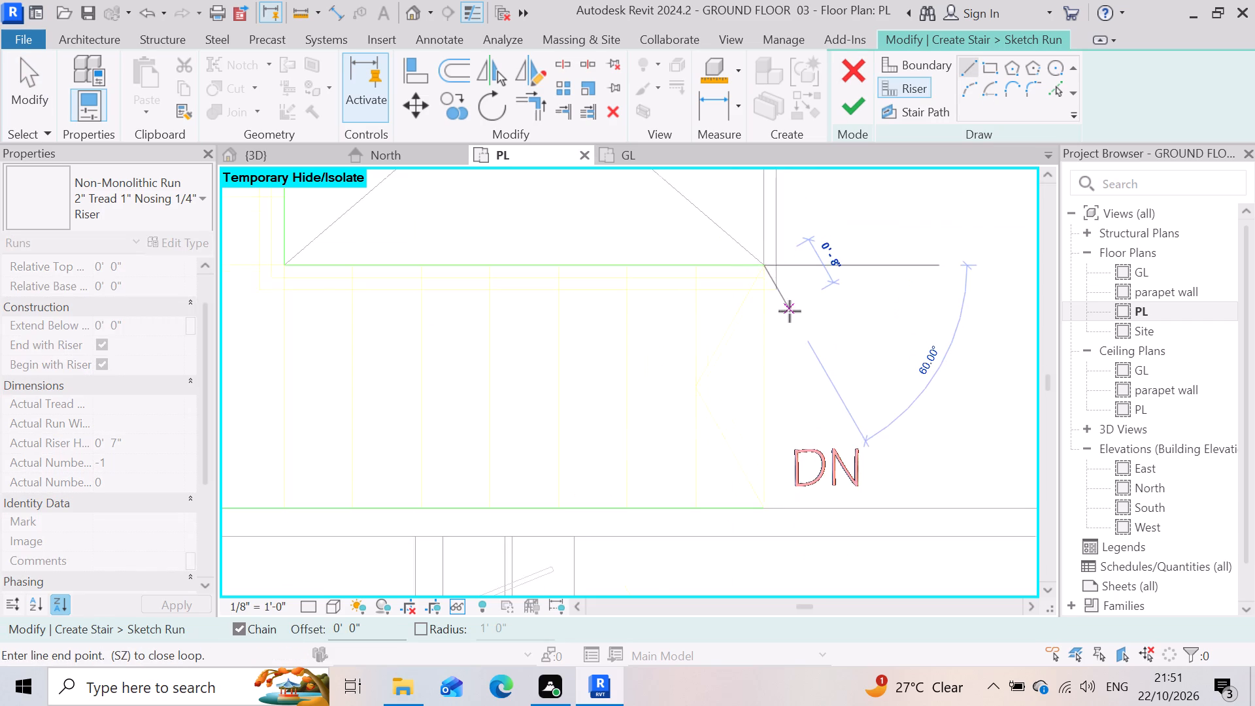
{"action": "scroll", "coordinate": [790, 311], "scroll_direction": "down", "scroll_amount": 2}
{"action": "scroll", "coordinate": [786, 424], "scroll_direction": "up", "scroll_amount": 10}
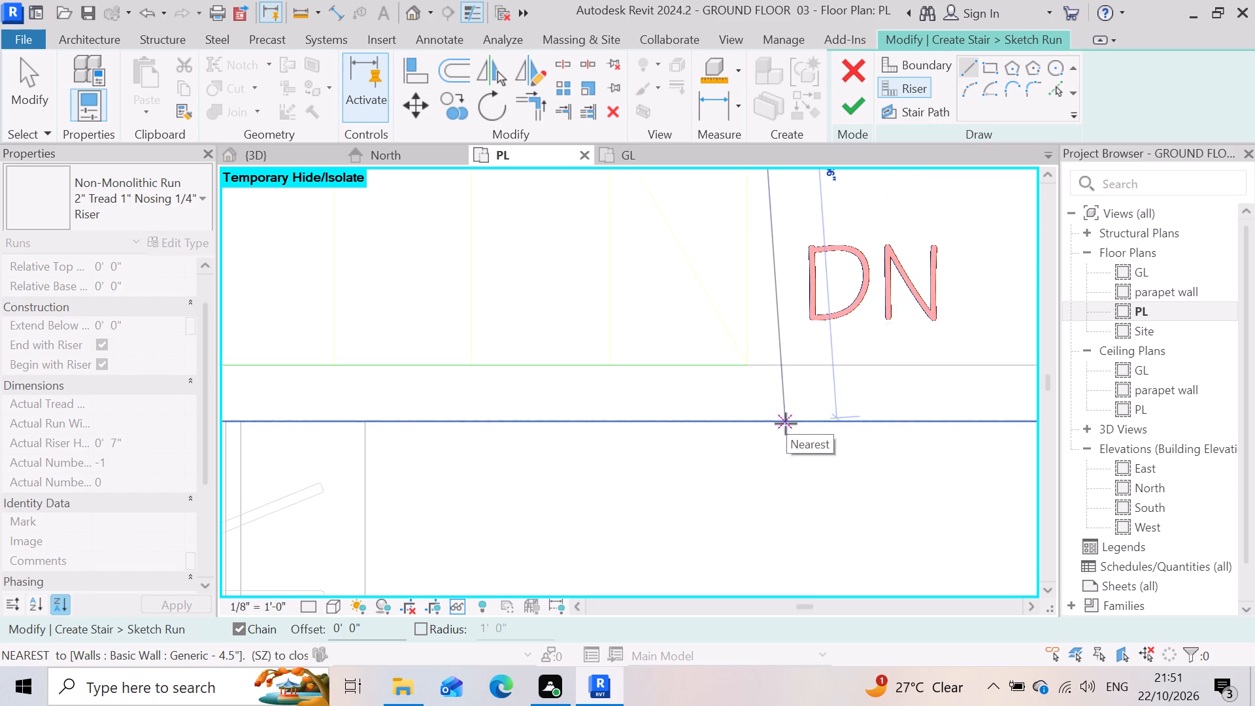
{"action": "scroll", "coordinate": [744, 377], "scroll_direction": "up", "scroll_amount": 7}
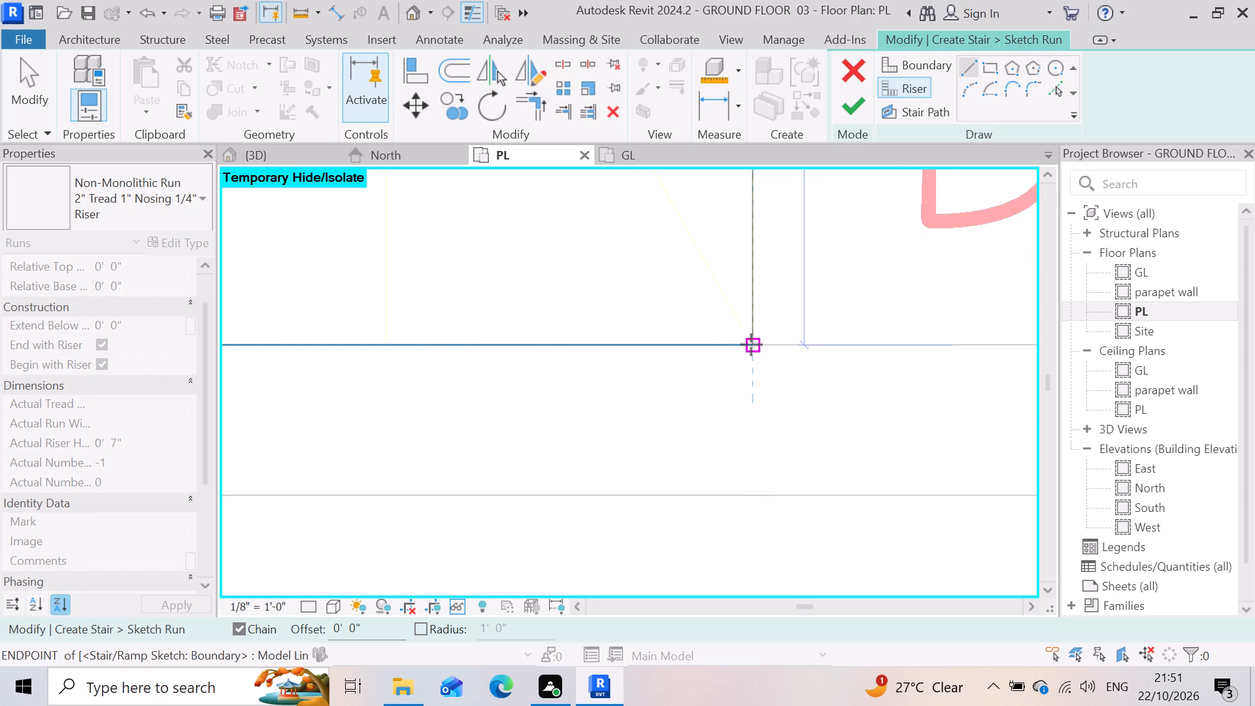
{"action": "left_click", "coordinate": [752, 343]}
{"action": "scroll", "coordinate": [761, 418], "scroll_direction": "down", "scroll_amount": 9}
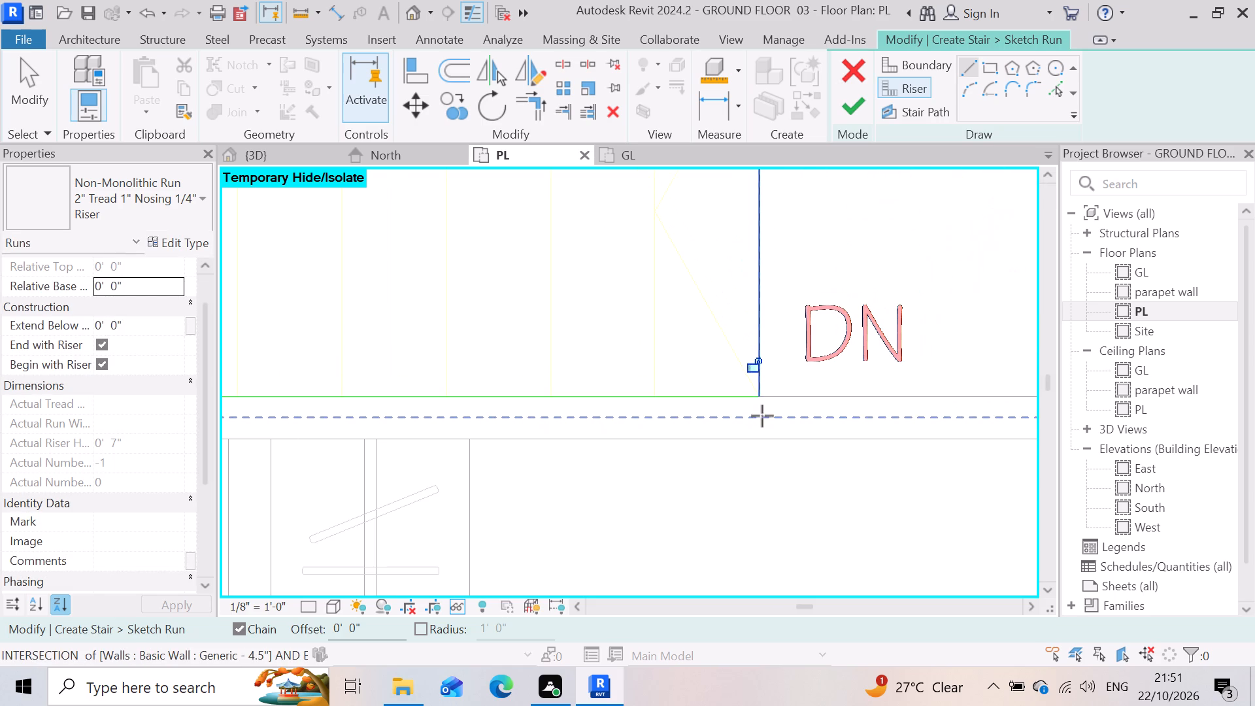
{"action": "key", "text": "Escape"}
{"action": "scroll", "coordinate": [749, 503], "scroll_direction": "down", "scroll_amount": 5}
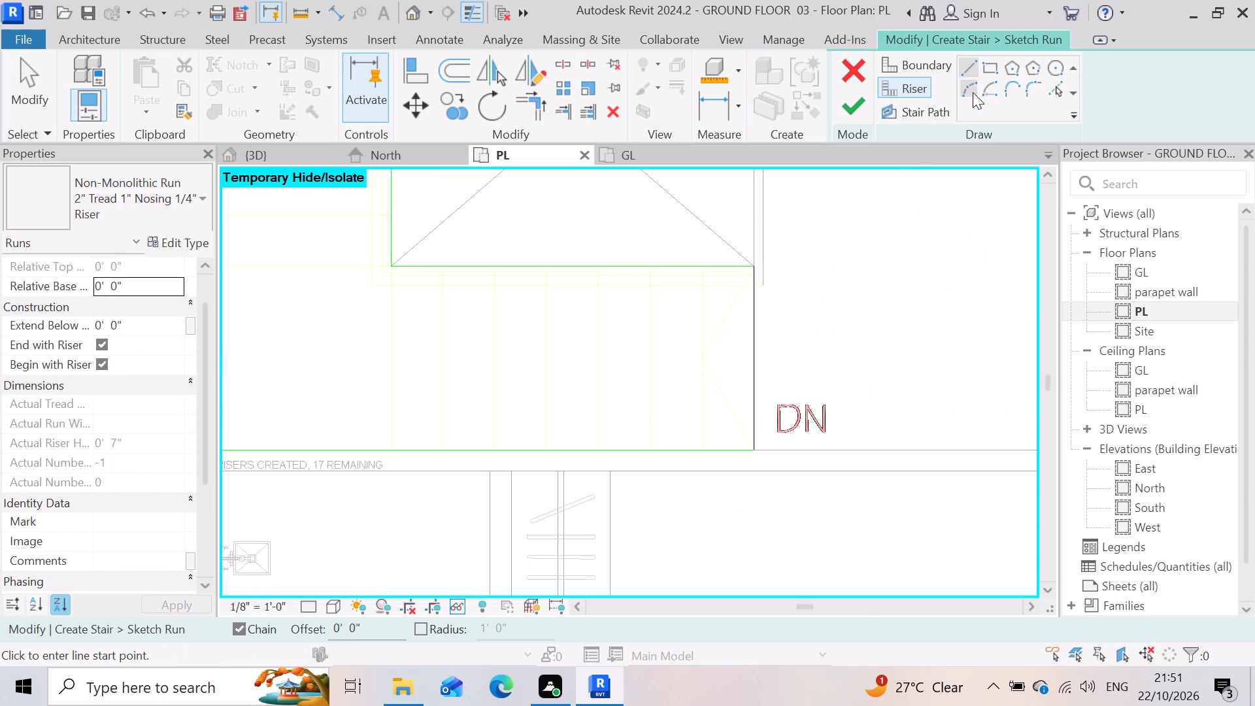
Create risers in the DN flight by picking its two slanted arrow lines and seven tread lines from the imported plan.
{"action": "left_click", "coordinate": [1043, 88]}
{"action": "left_click", "coordinate": [1062, 91]}
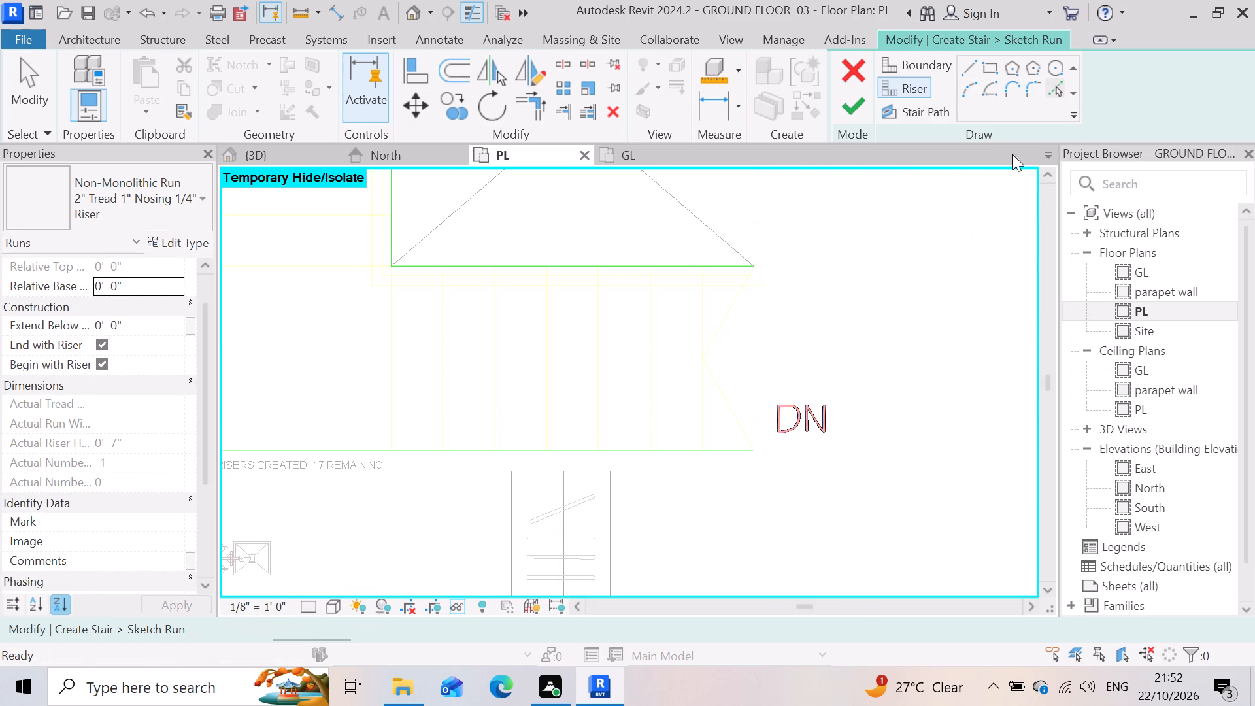
{"action": "left_click", "coordinate": [724, 332]}
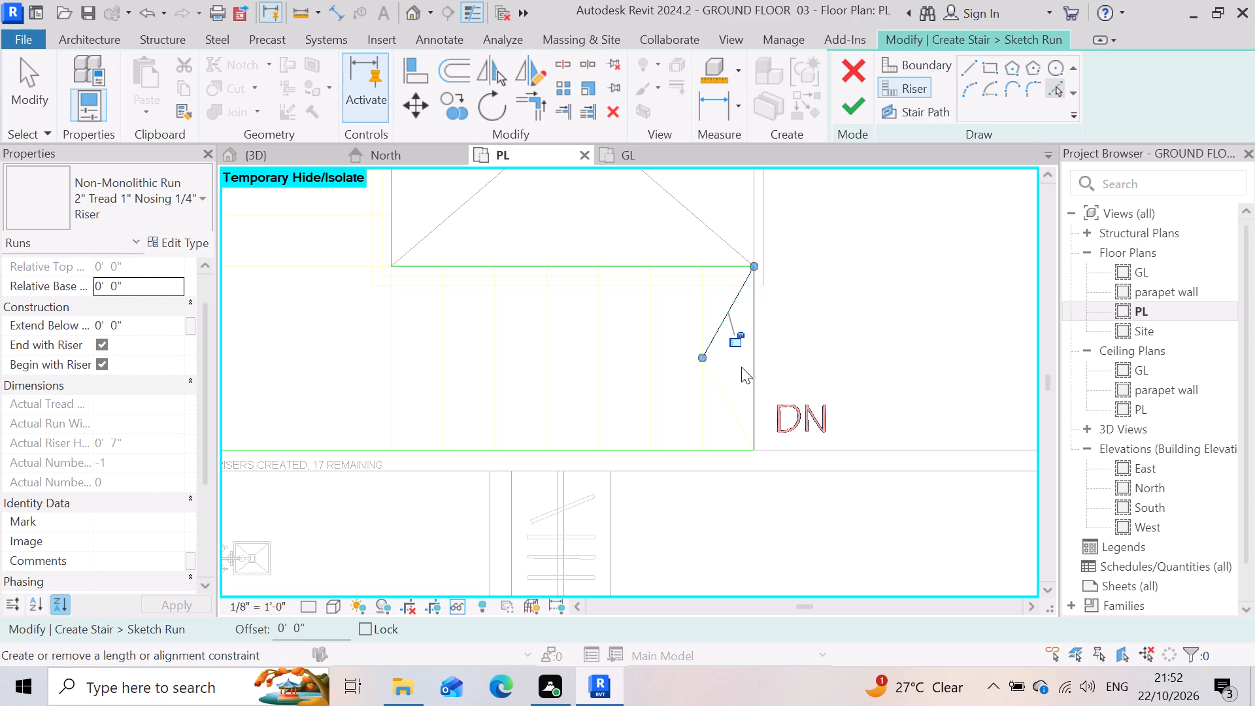
{"action": "left_click", "coordinate": [733, 407]}
{"action": "left_click", "coordinate": [705, 407]}
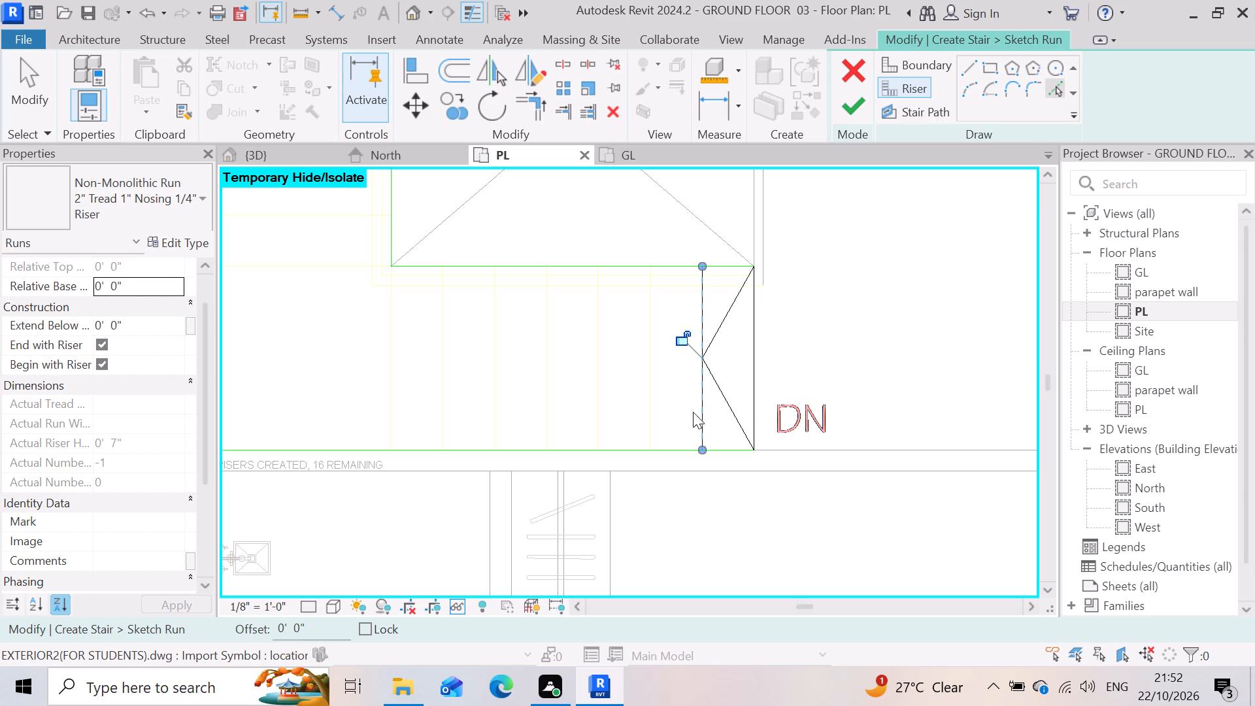
{"action": "left_click", "coordinate": [654, 413]}
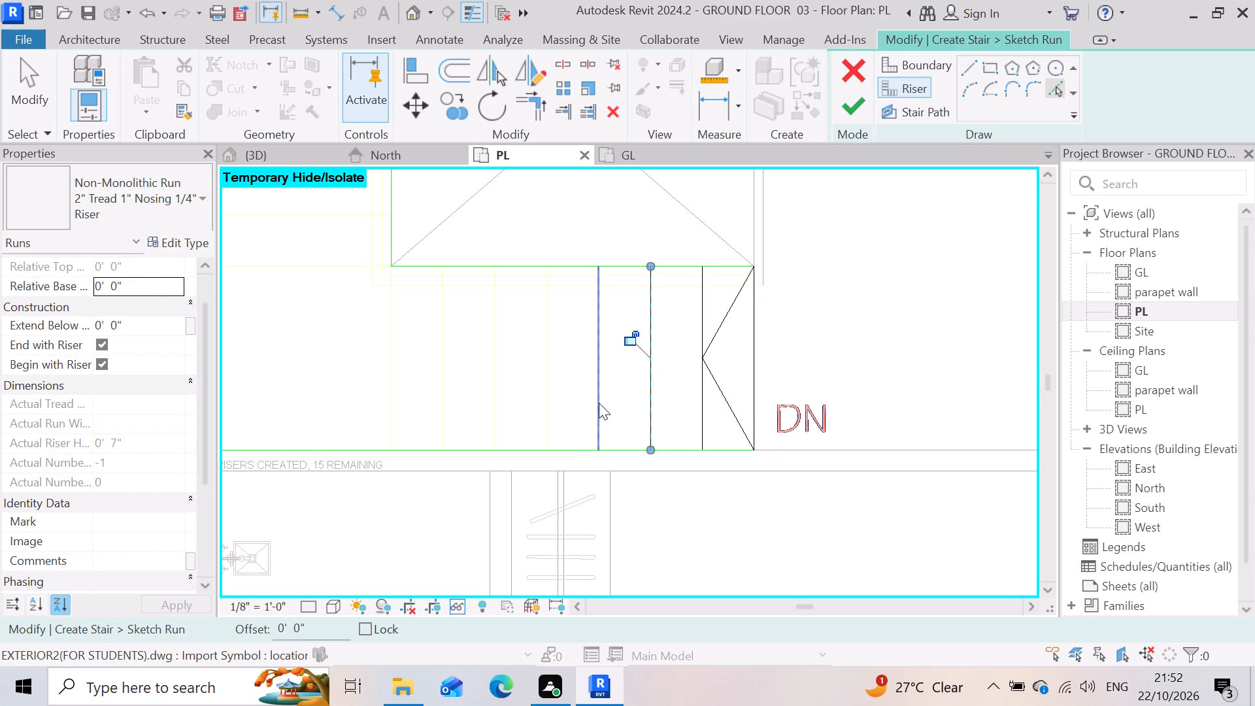
{"action": "left_click", "coordinate": [599, 403]}
{"action": "left_click", "coordinate": [544, 405]}
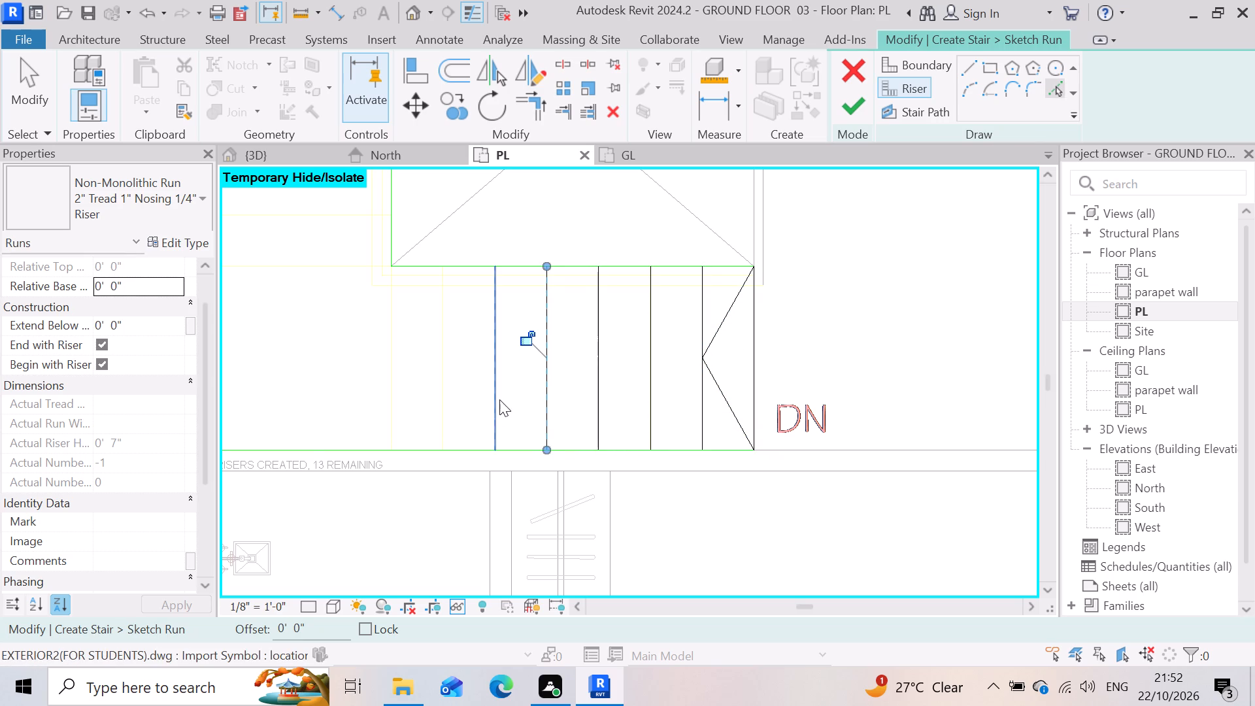
{"action": "left_click", "coordinate": [499, 399]}
{"action": "scroll", "coordinate": [754, 418], "scroll_direction": "down", "scroll_amount": 3}
{"action": "scroll", "coordinate": [588, 404], "scroll_direction": "up", "scroll_amount": 4}
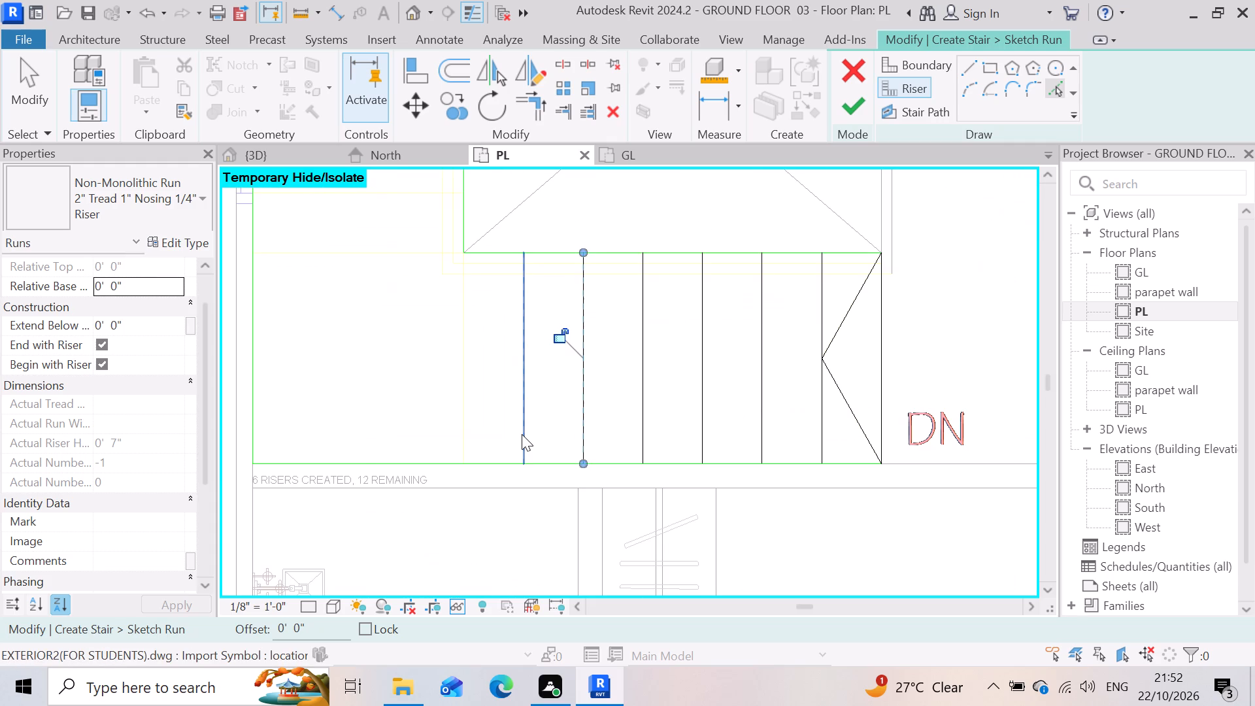
{"action": "left_click", "coordinate": [522, 433]}
{"action": "left_click", "coordinate": [473, 411]}
{"action": "left_click", "coordinate": [467, 401]}
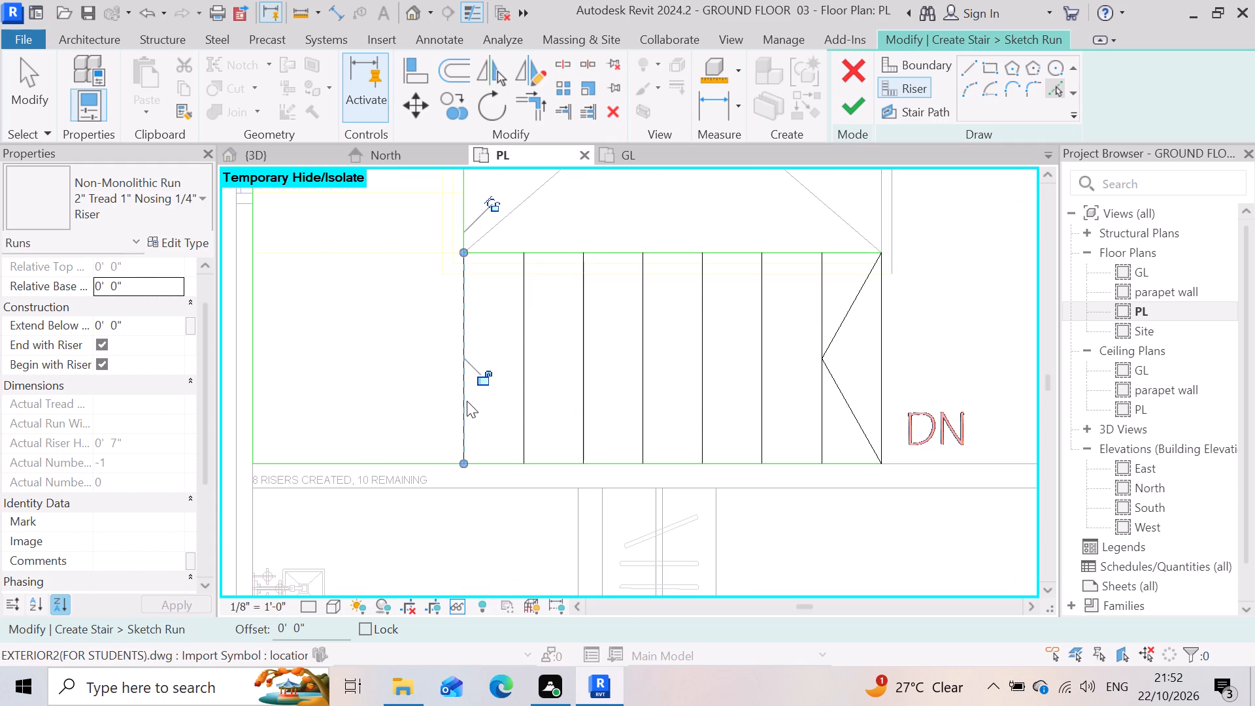
Create risers in the flight along the exterior wall by picking its seven tread lines, from the DN-side corner to the UP-side corner.
{"action": "scroll", "coordinate": [664, 484], "scroll_direction": "down", "scroll_amount": 4}
{"action": "left_click", "coordinate": [512, 350]}
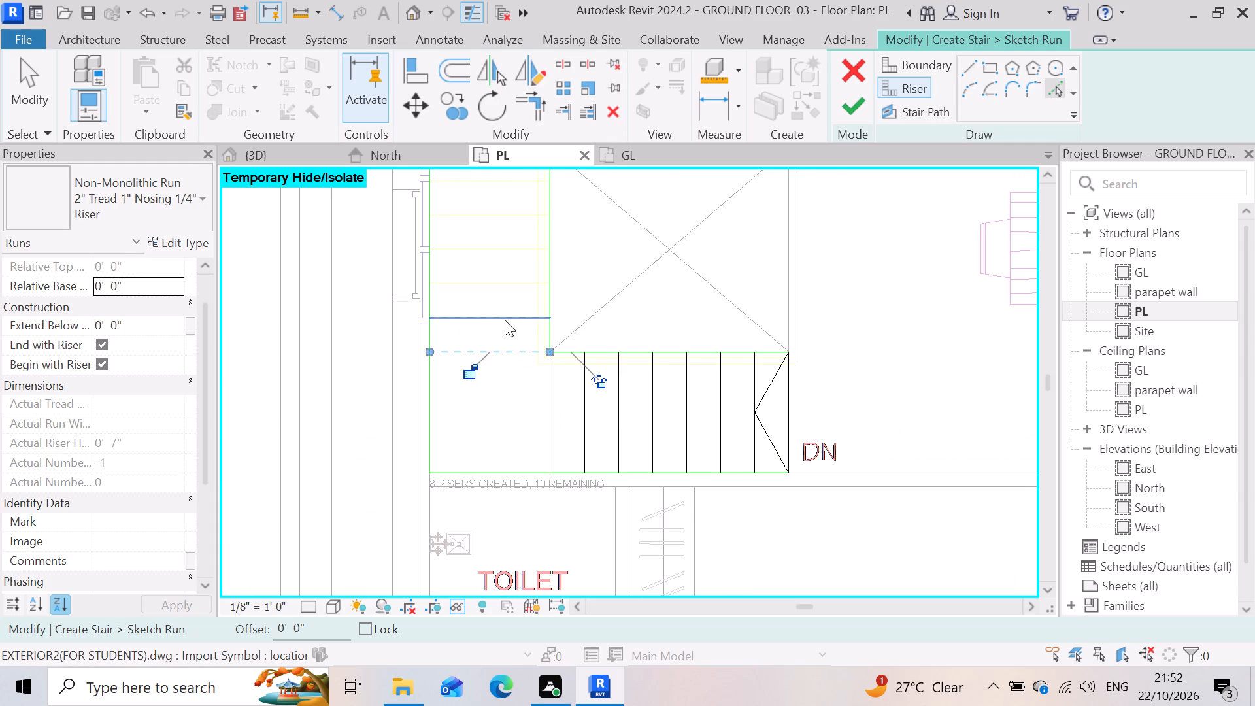
{"action": "left_click", "coordinate": [505, 320]}
{"action": "left_click", "coordinate": [505, 278]}
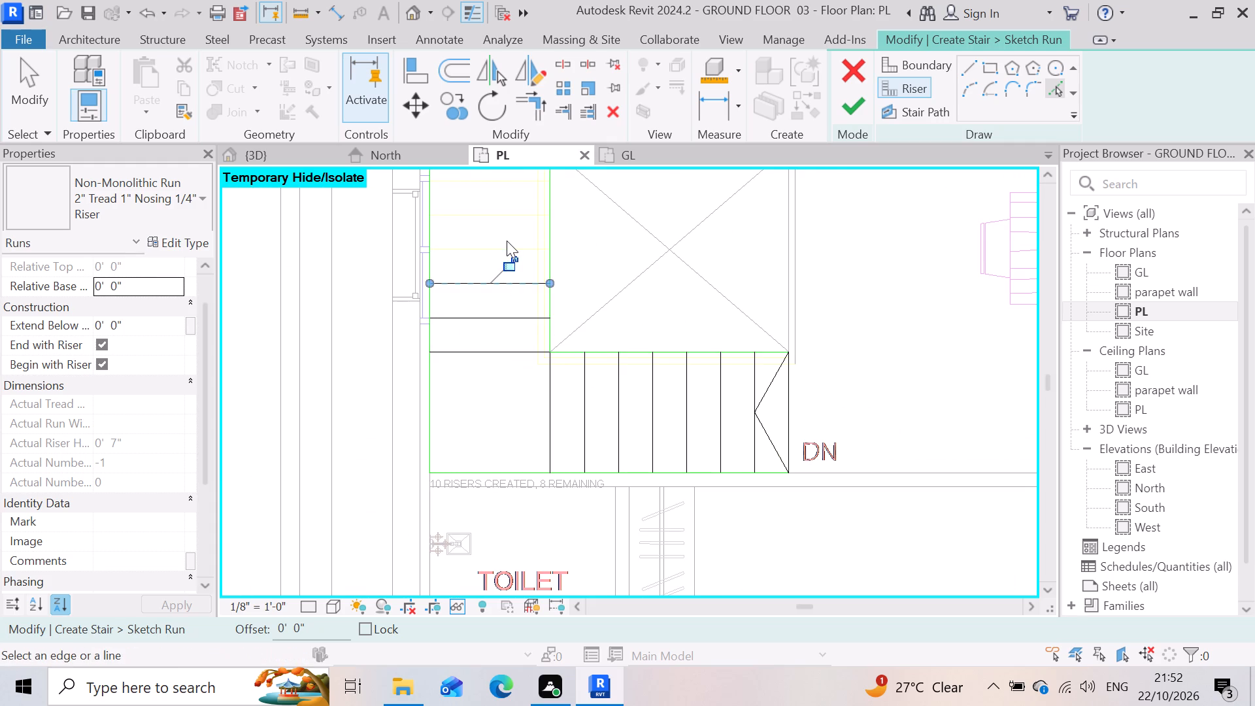
{"action": "left_click", "coordinate": [508, 241]}
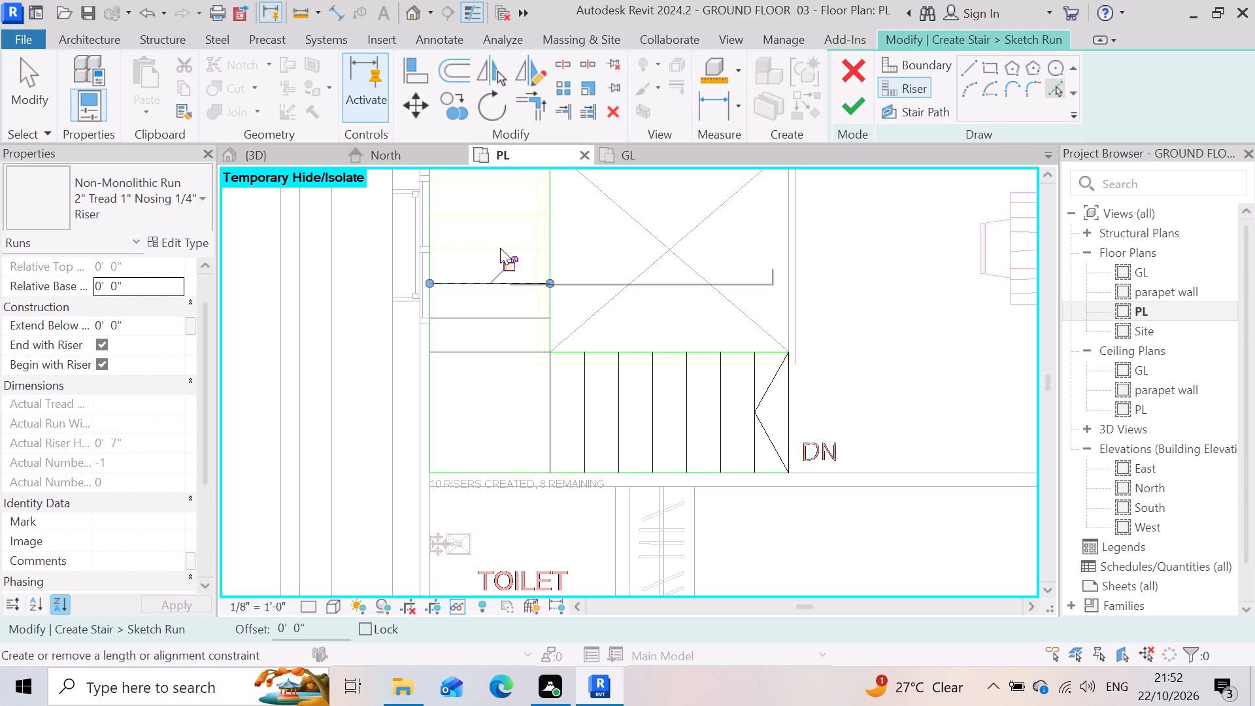
{"action": "left_click", "coordinate": [488, 243]}
{"action": "scroll", "coordinate": [529, 318], "scroll_direction": "down", "scroll_amount": 4}
{"action": "scroll", "coordinate": [518, 239], "scroll_direction": "up", "scroll_amount": 4}
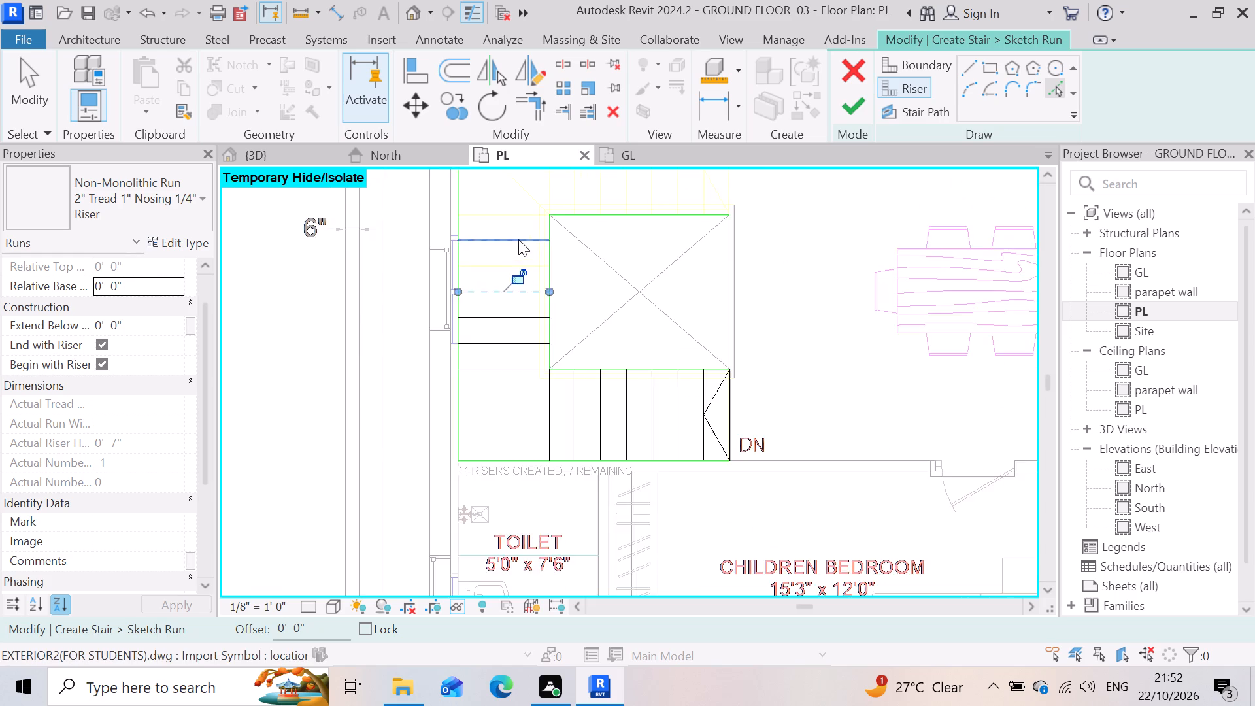
{"action": "scroll", "coordinate": [518, 239], "scroll_direction": "up", "scroll_amount": 2}
{"action": "left_click", "coordinate": [481, 286]}
{"action": "scroll", "coordinate": [512, 346], "scroll_direction": "down", "scroll_amount": 4}
{"action": "scroll", "coordinate": [509, 292], "scroll_direction": "up", "scroll_amount": 4}
{"action": "left_click", "coordinate": [502, 284]}
{"action": "scroll", "coordinate": [536, 388], "scroll_direction": "down", "scroll_amount": 4}
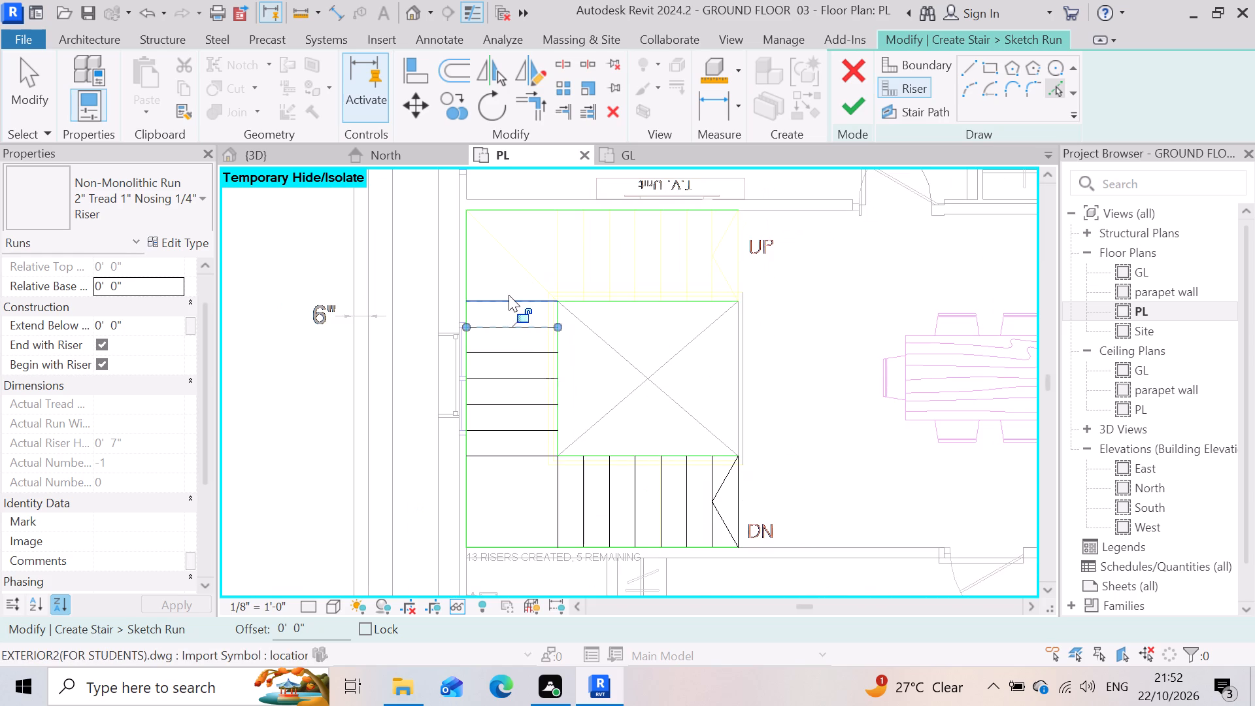
{"action": "left_click", "coordinate": [509, 295]}
Create risers from the diagonal corner line, the UP flight's seven tread lines and its two slanted arrow lines by picking the imported lines.
{"action": "scroll", "coordinate": [524, 257], "scroll_direction": "up", "scroll_amount": 3}
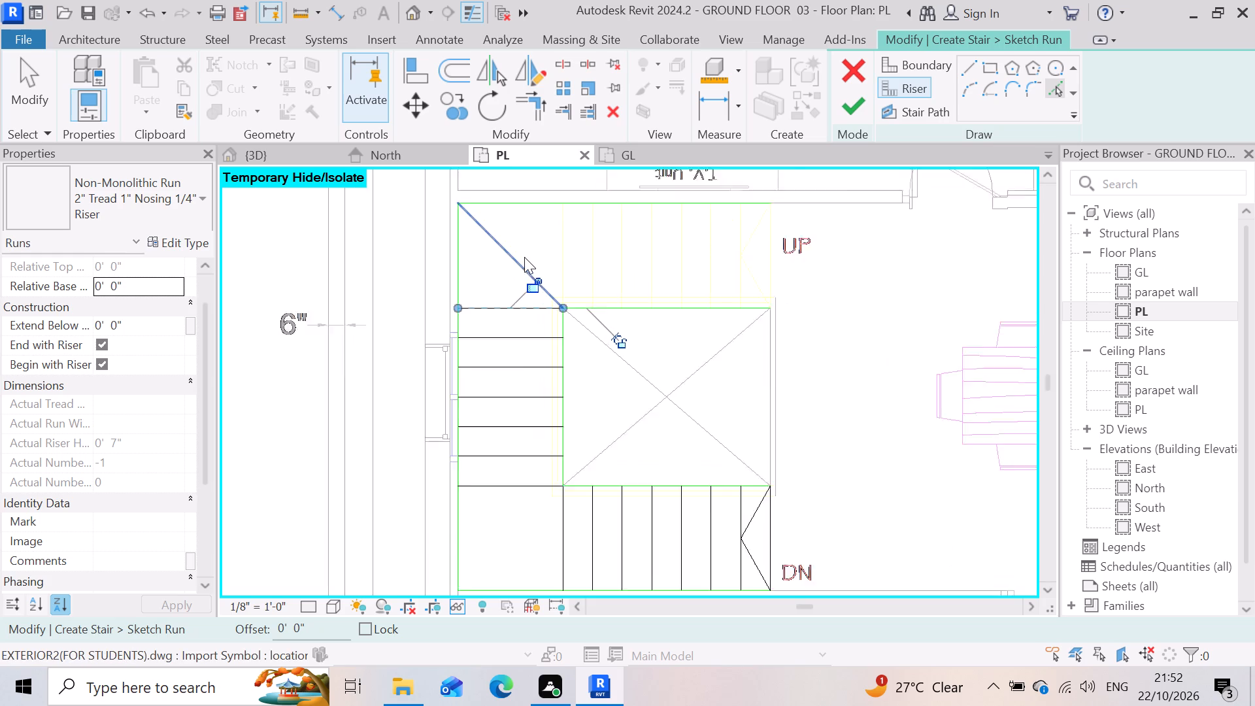
{"action": "left_click", "coordinate": [517, 261]}
{"action": "left_click", "coordinate": [566, 258]}
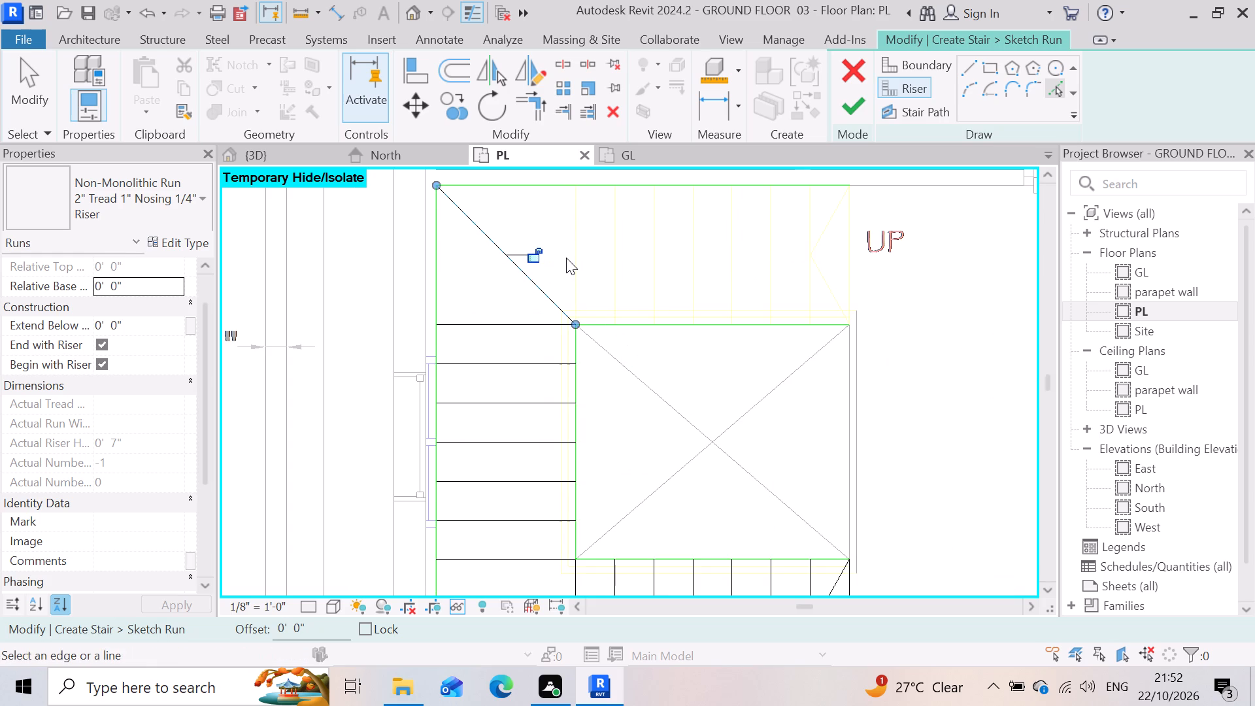
{"action": "left_click", "coordinate": [574, 252]}
{"action": "left_click", "coordinate": [621, 254]}
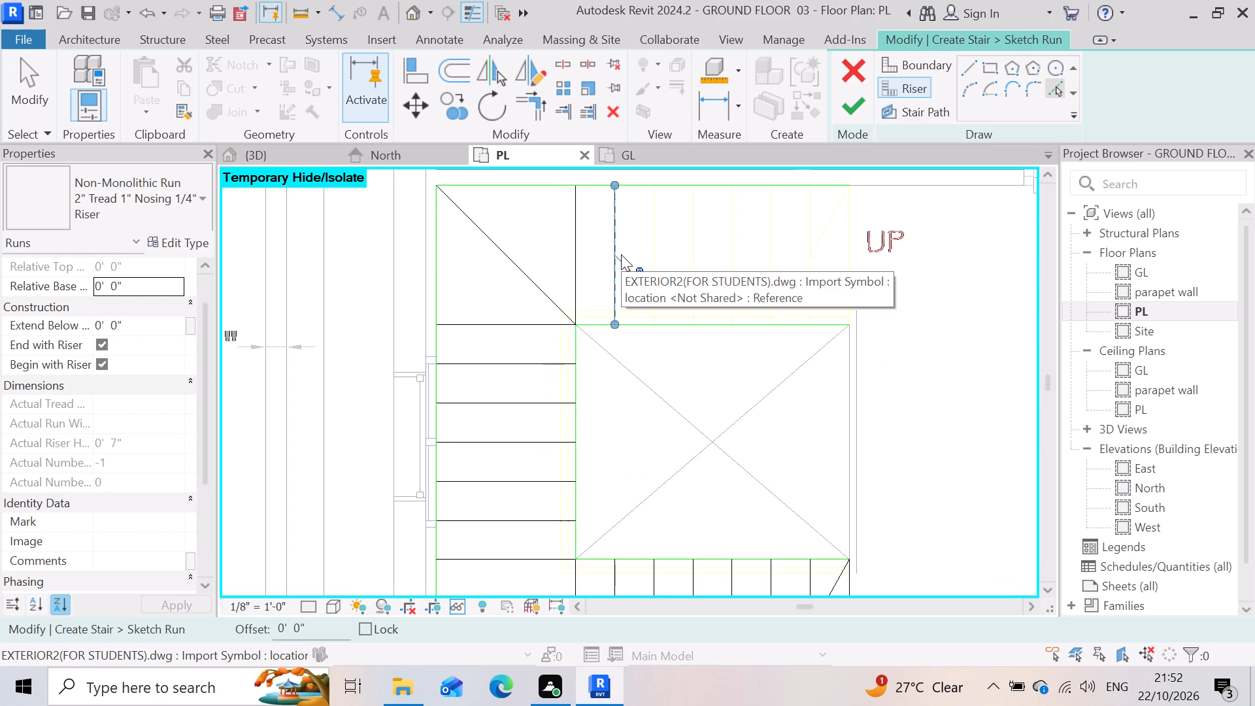
{"action": "left_click", "coordinate": [656, 254]}
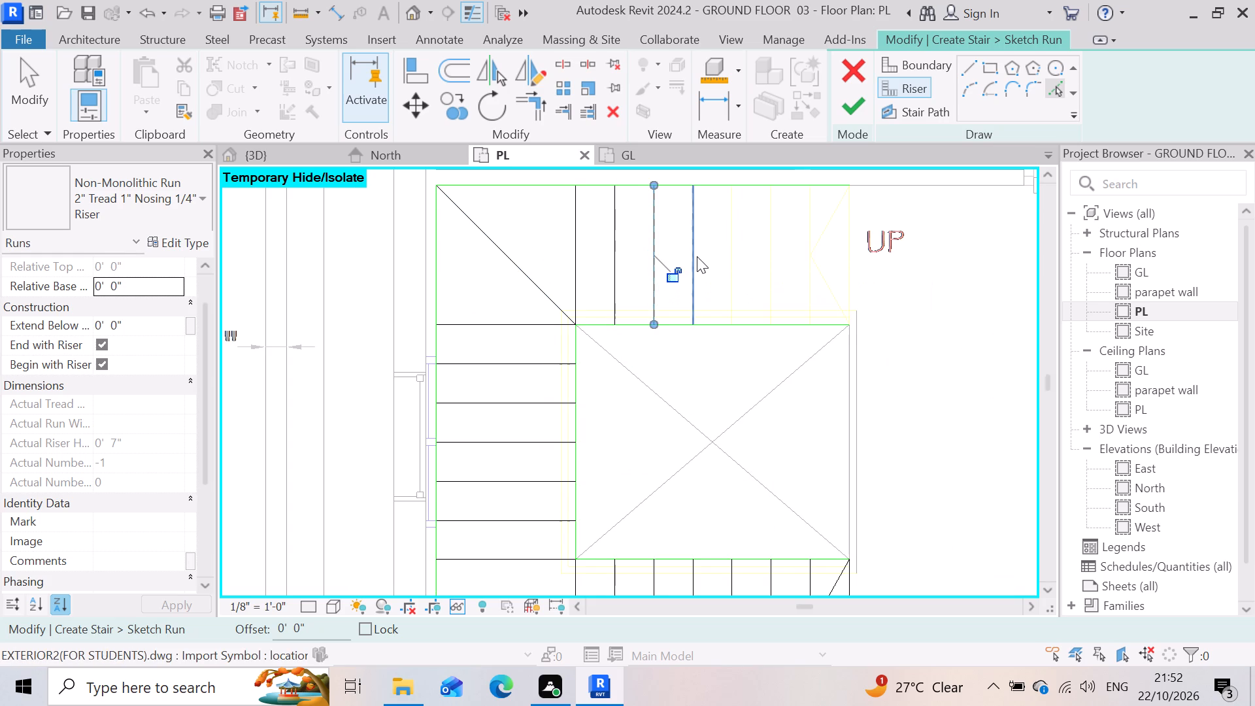
{"action": "left_click", "coordinate": [696, 256]}
{"action": "left_click", "coordinate": [733, 238]}
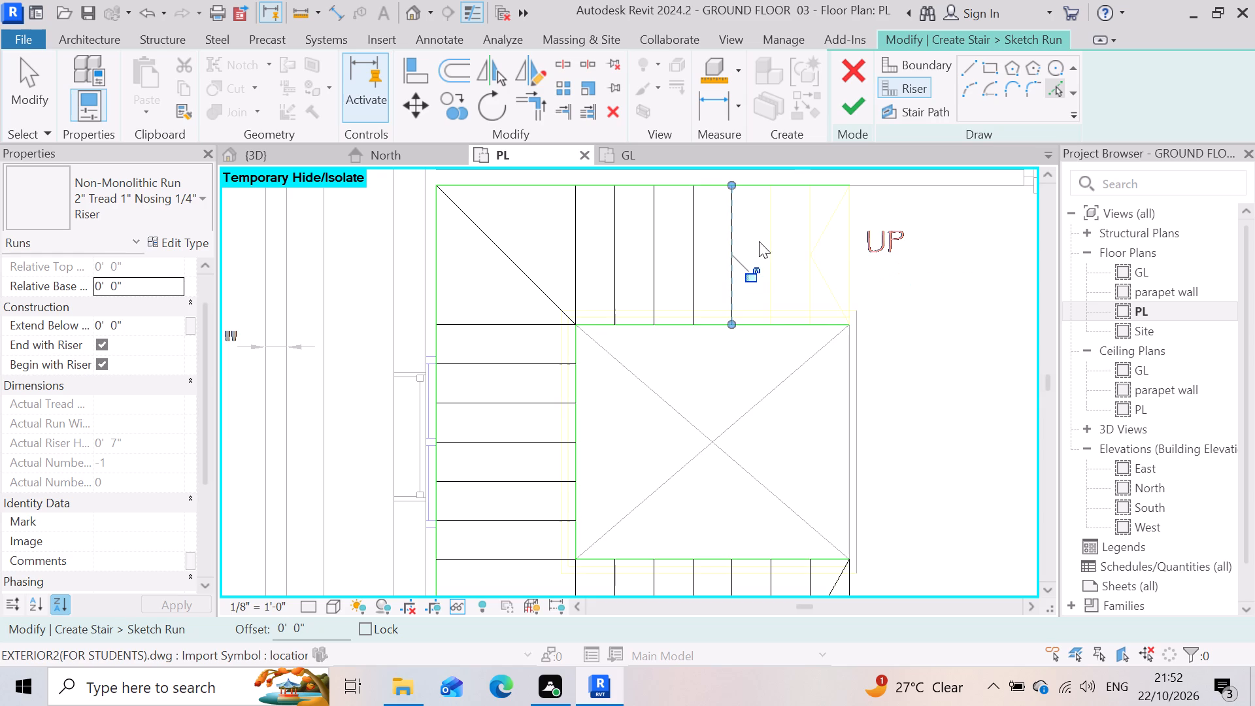
{"action": "left_click", "coordinate": [773, 241]}
{"action": "left_click", "coordinate": [809, 255]}
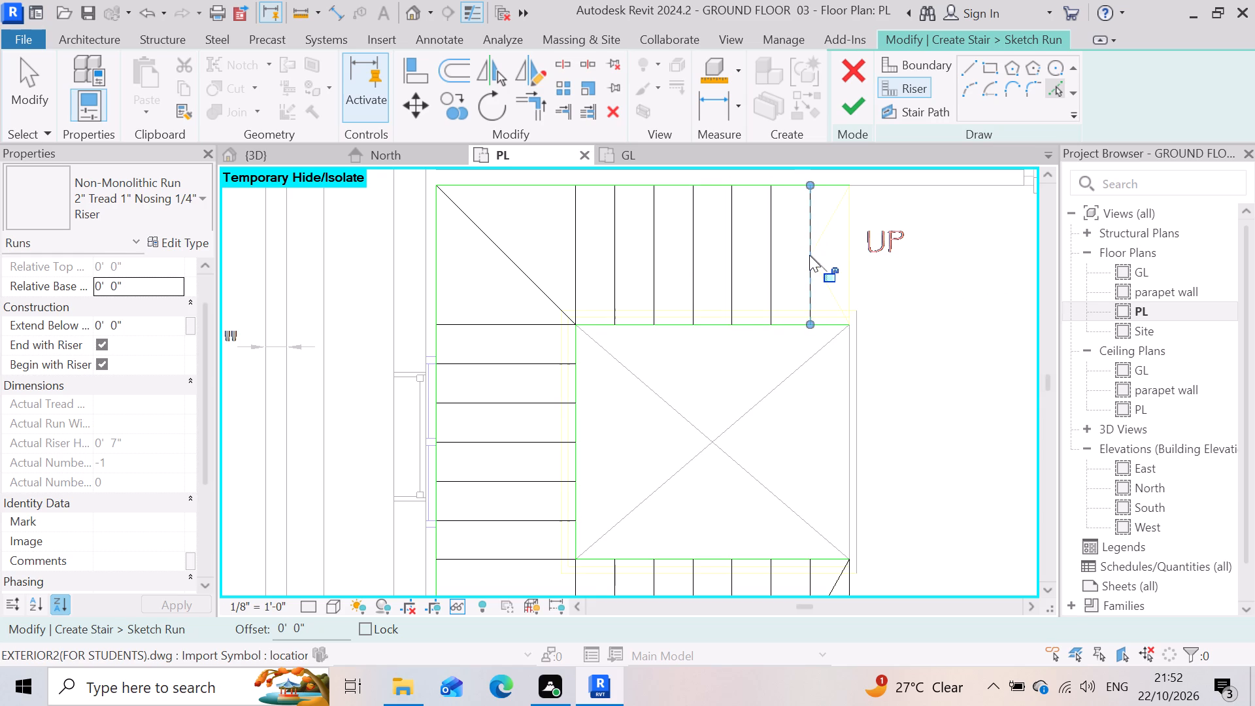
{"action": "left_click", "coordinate": [822, 228]}
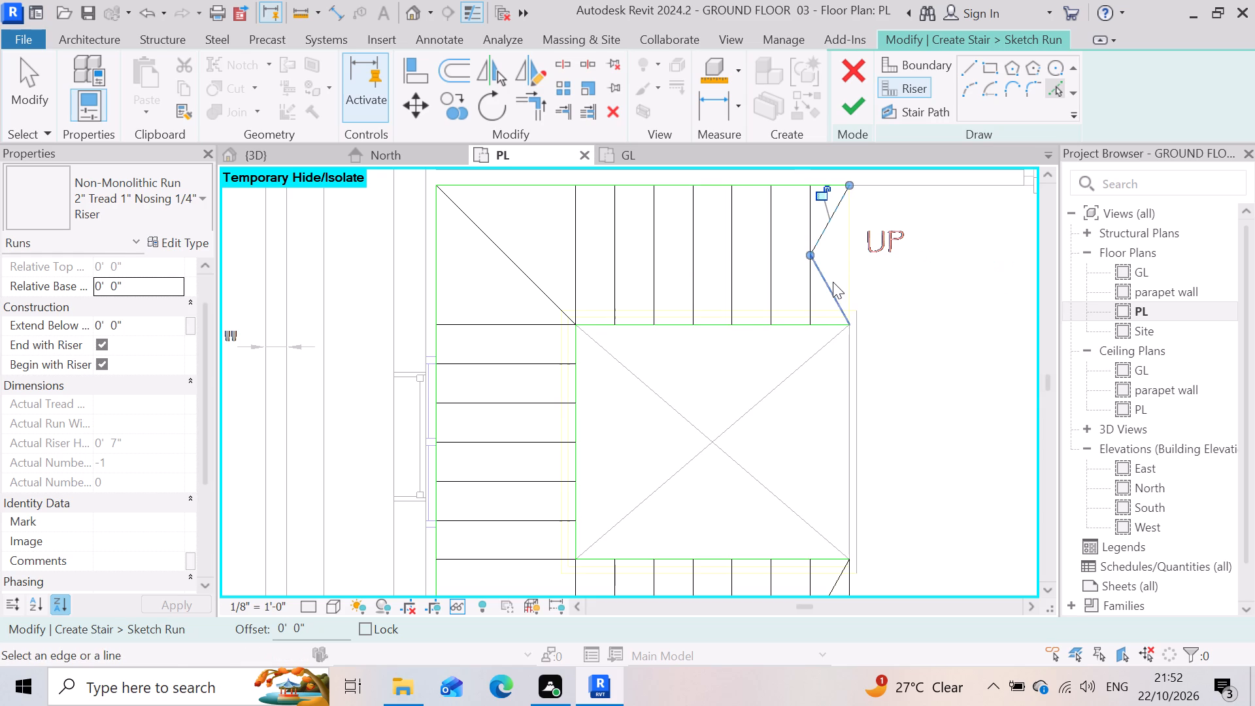
{"action": "left_click", "coordinate": [833, 282]}
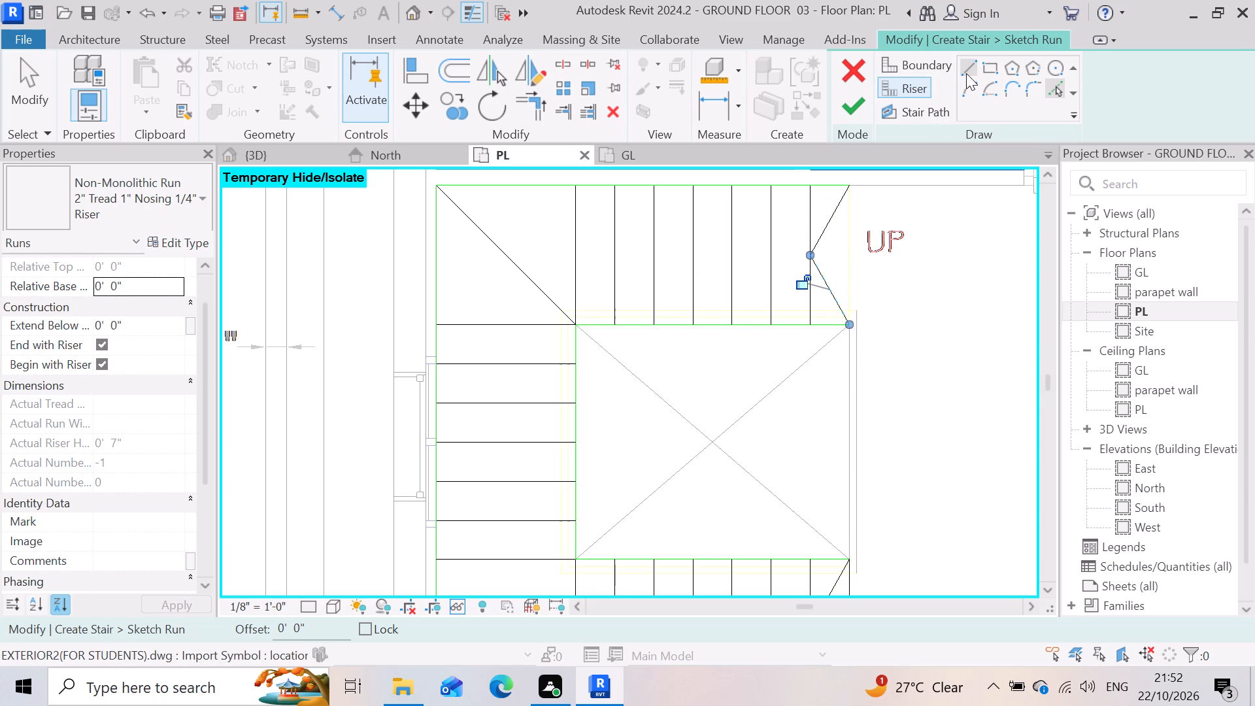
Draw a straight riser line about 3'-3" long across the UP end, from the outer boundary's endpoint to the inner boundary's endpoint.
{"action": "left_click", "coordinate": [966, 73]}
{"action": "left_click", "coordinate": [856, 188]}
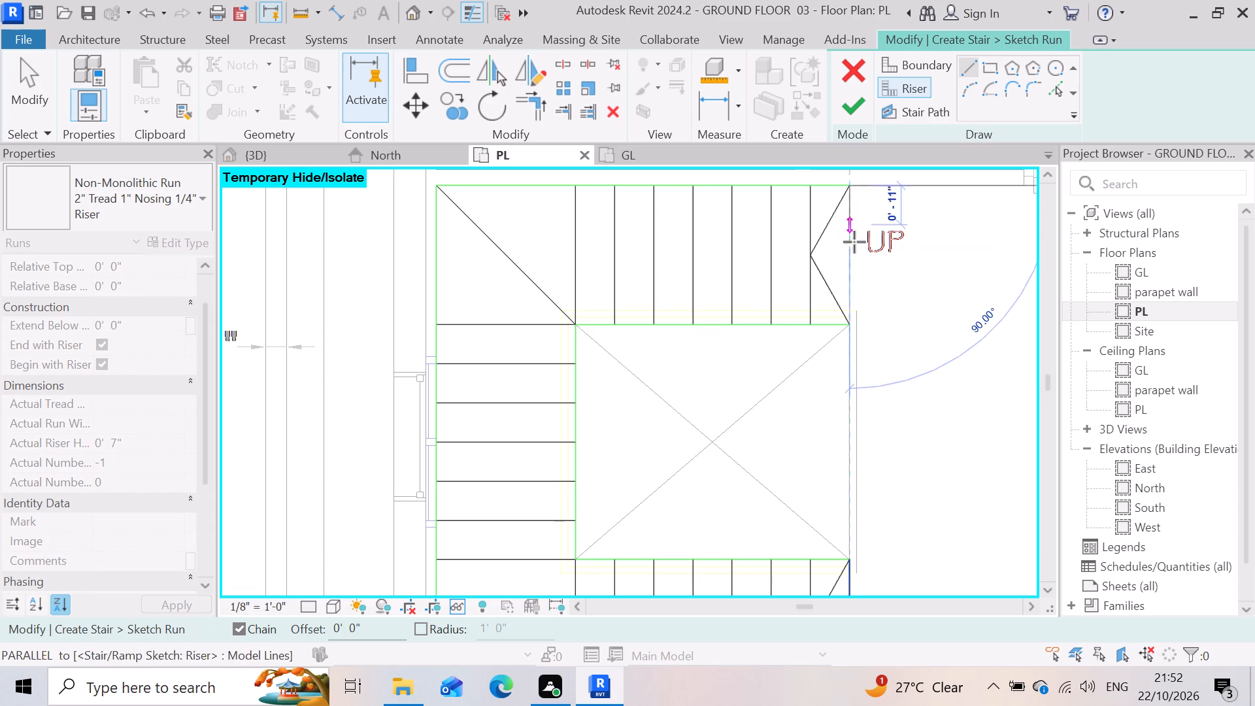
{"action": "left_click", "coordinate": [856, 328]}
{"action": "scroll", "coordinate": [839, 397], "scroll_direction": "down", "scroll_amount": 4}
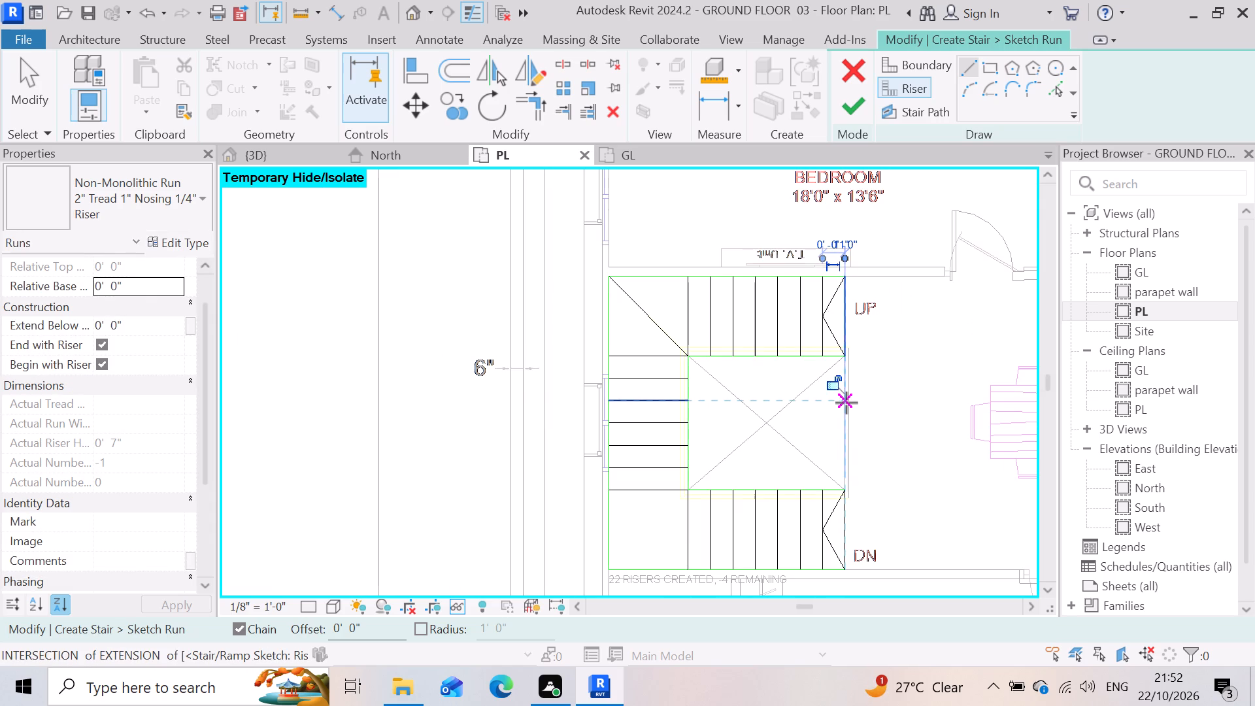
{"action": "key", "text": "Escape"}
{"action": "scroll", "coordinate": [578, 370], "scroll_direction": "down", "scroll_amount": 4}
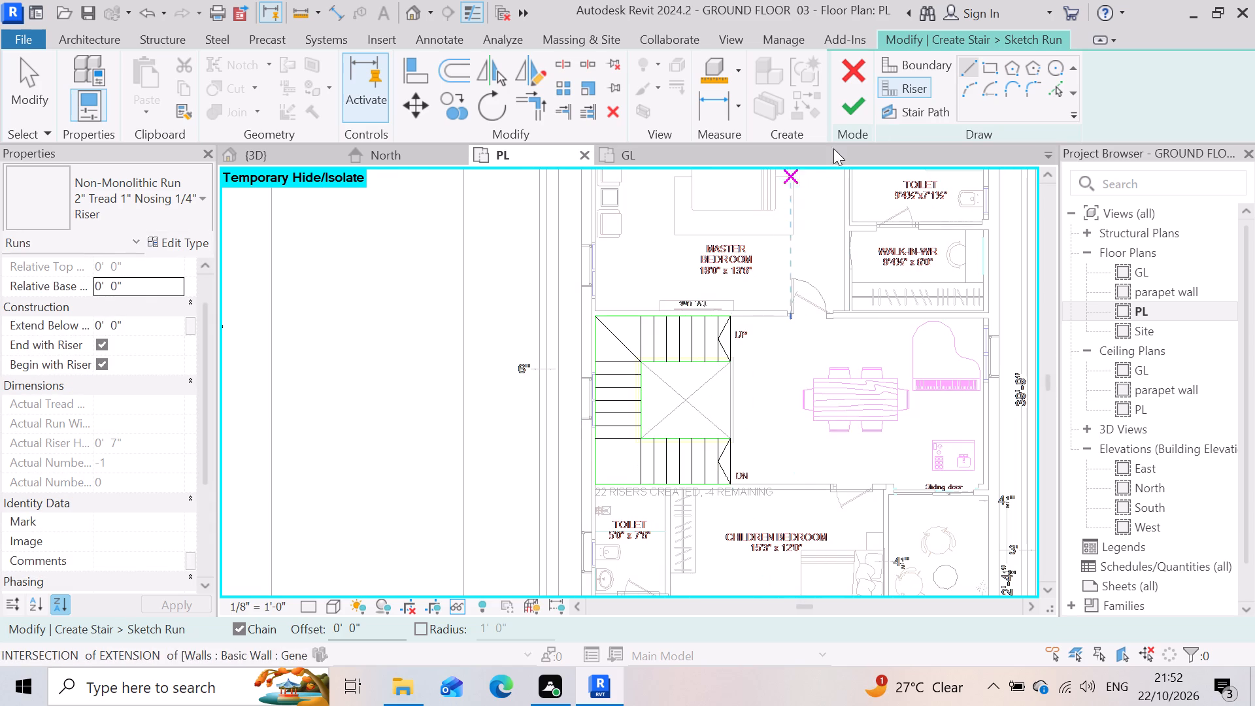
Draw the stair path along the flights' centrelines from the DN end riser to the UP end riser, with segments about 8'-0", 8'-8 1/2" and 8'-0".
{"action": "left_click", "coordinate": [923, 115]}
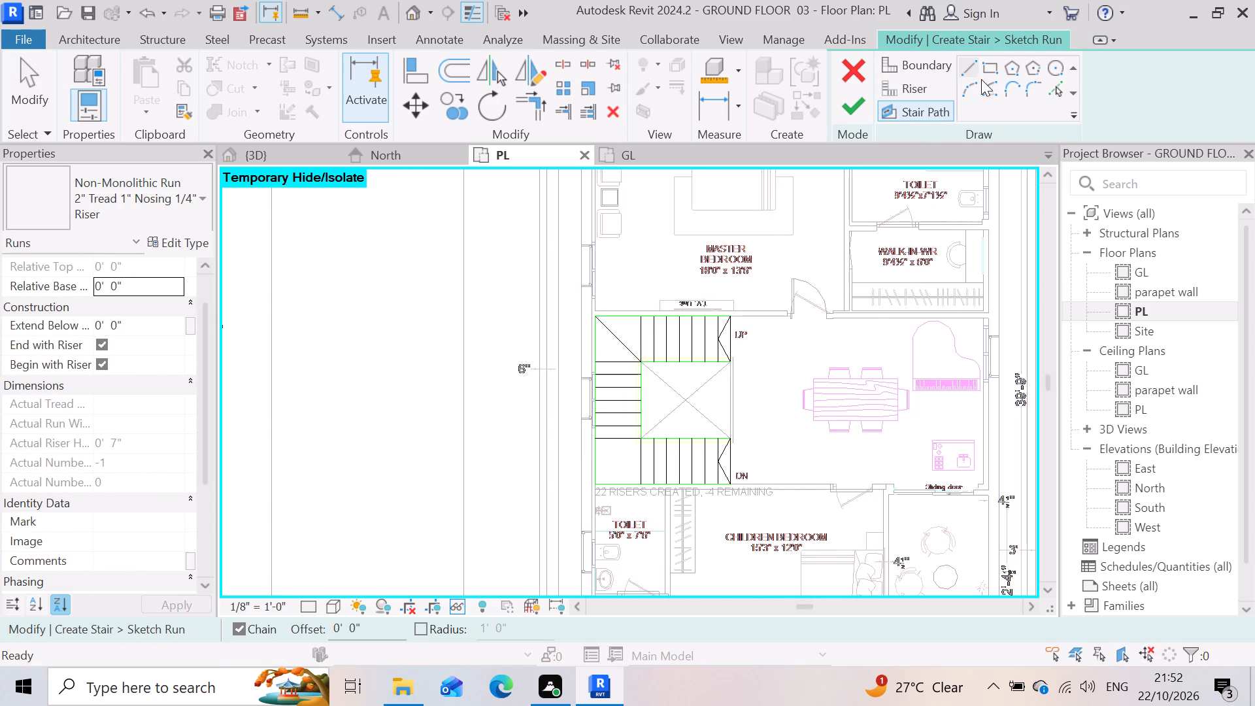
{"action": "left_click", "coordinate": [973, 56]}
{"action": "scroll", "coordinate": [736, 488], "scroll_direction": "up", "scroll_amount": 7}
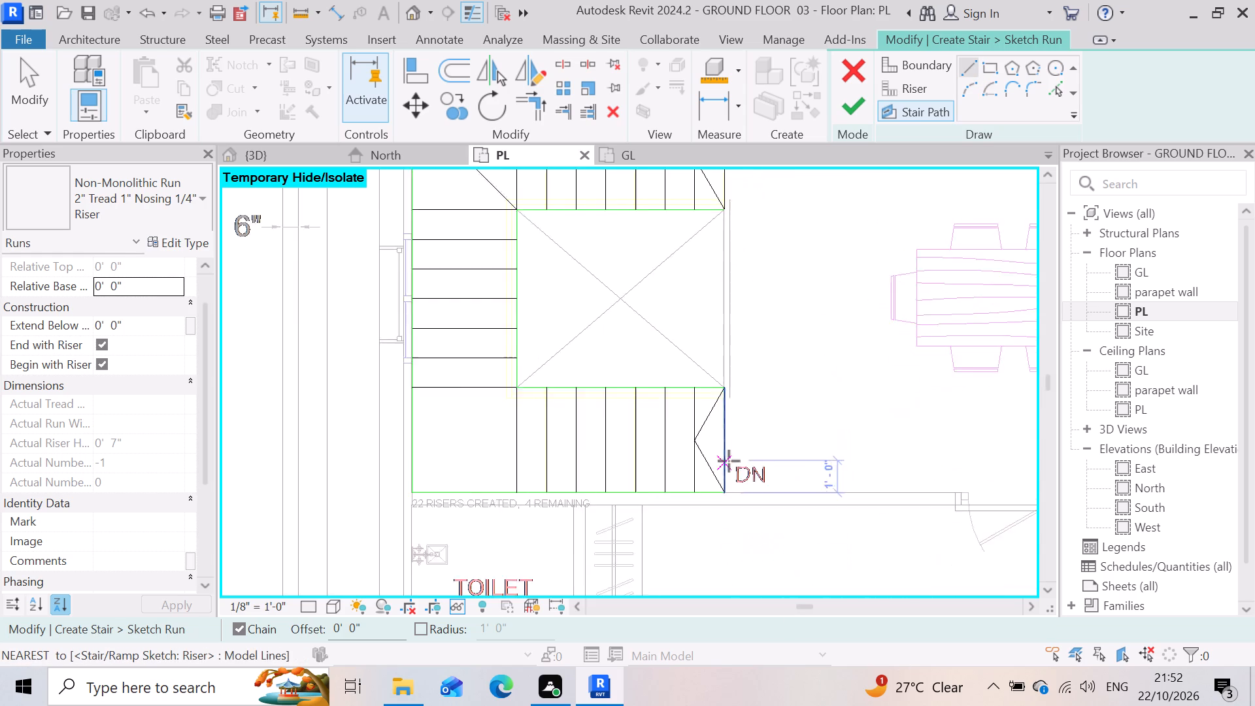
{"action": "scroll", "coordinate": [729, 461], "scroll_direction": "up", "scroll_amount": 3}
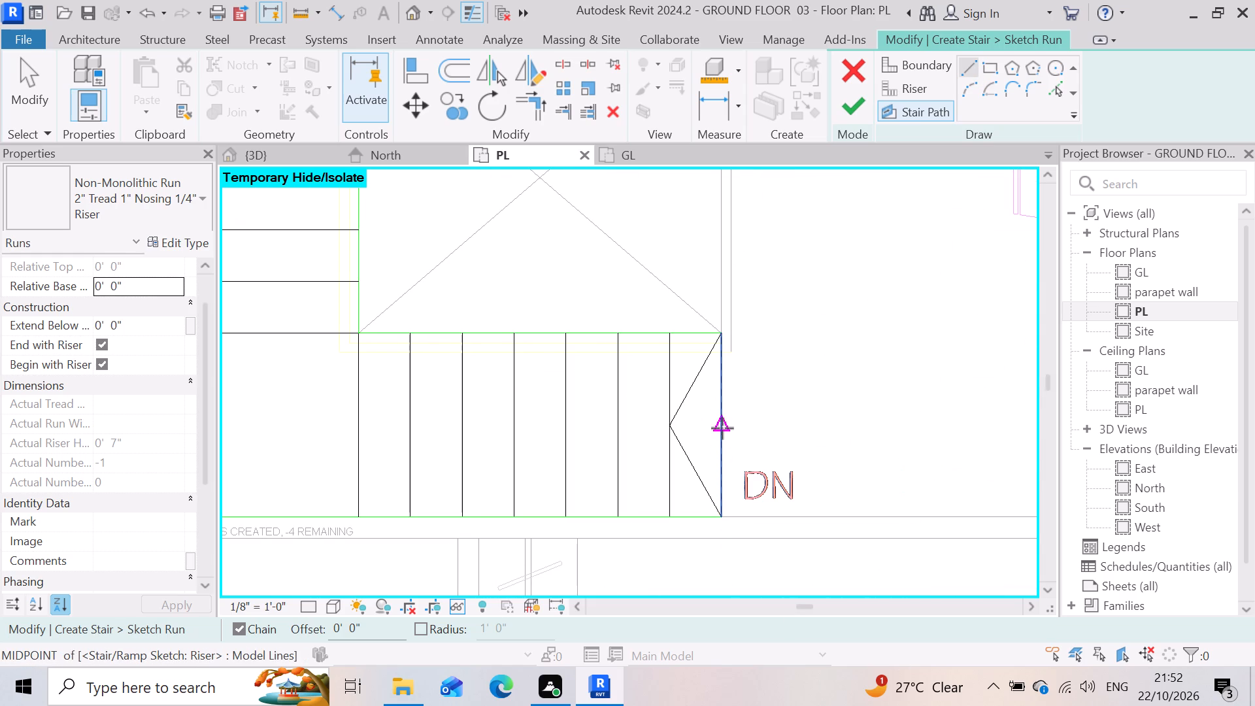
{"action": "left_click", "coordinate": [722, 422]}
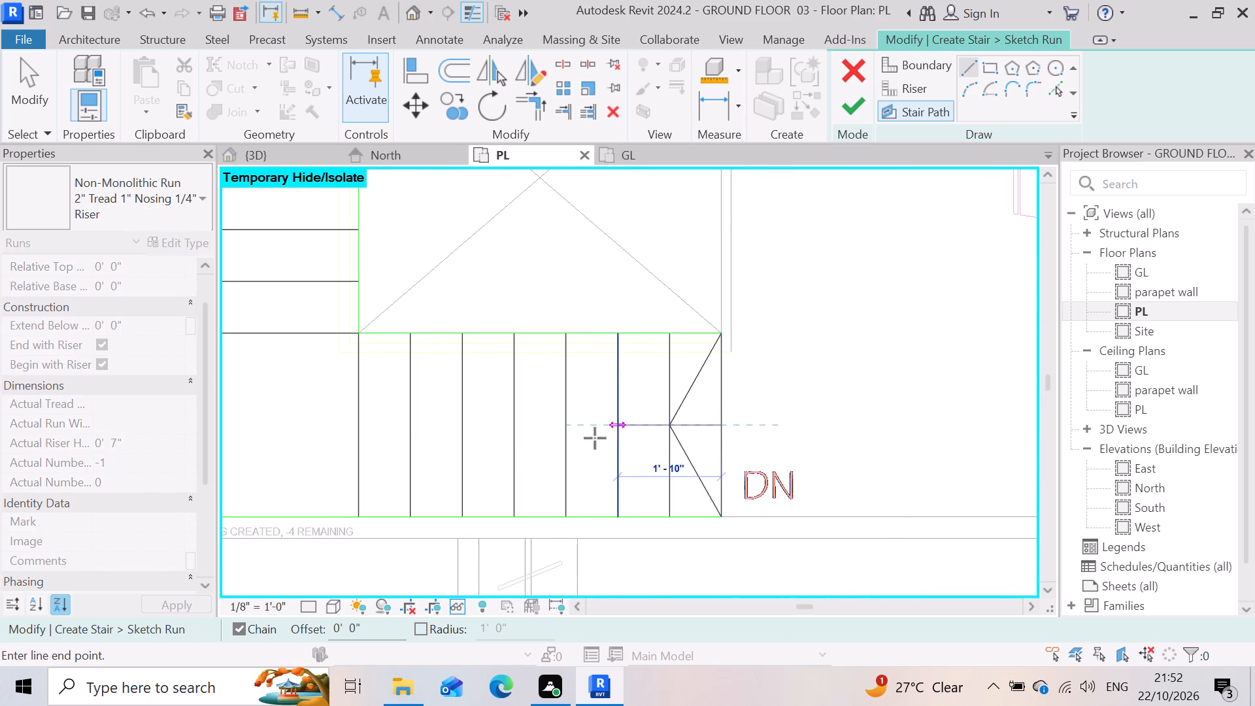
{"action": "left_click", "coordinate": [271, 425]}
{"action": "scroll", "coordinate": [491, 467], "scroll_direction": "down", "scroll_amount": 9}
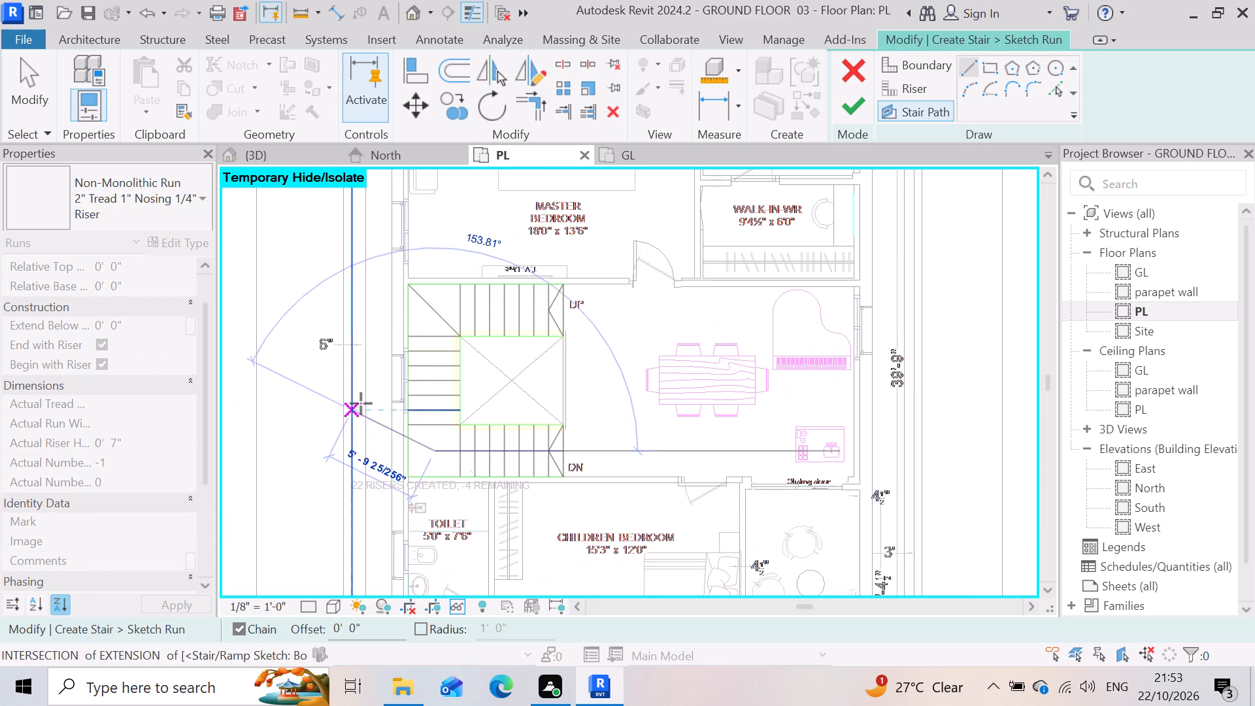
{"action": "left_click", "coordinate": [438, 318]}
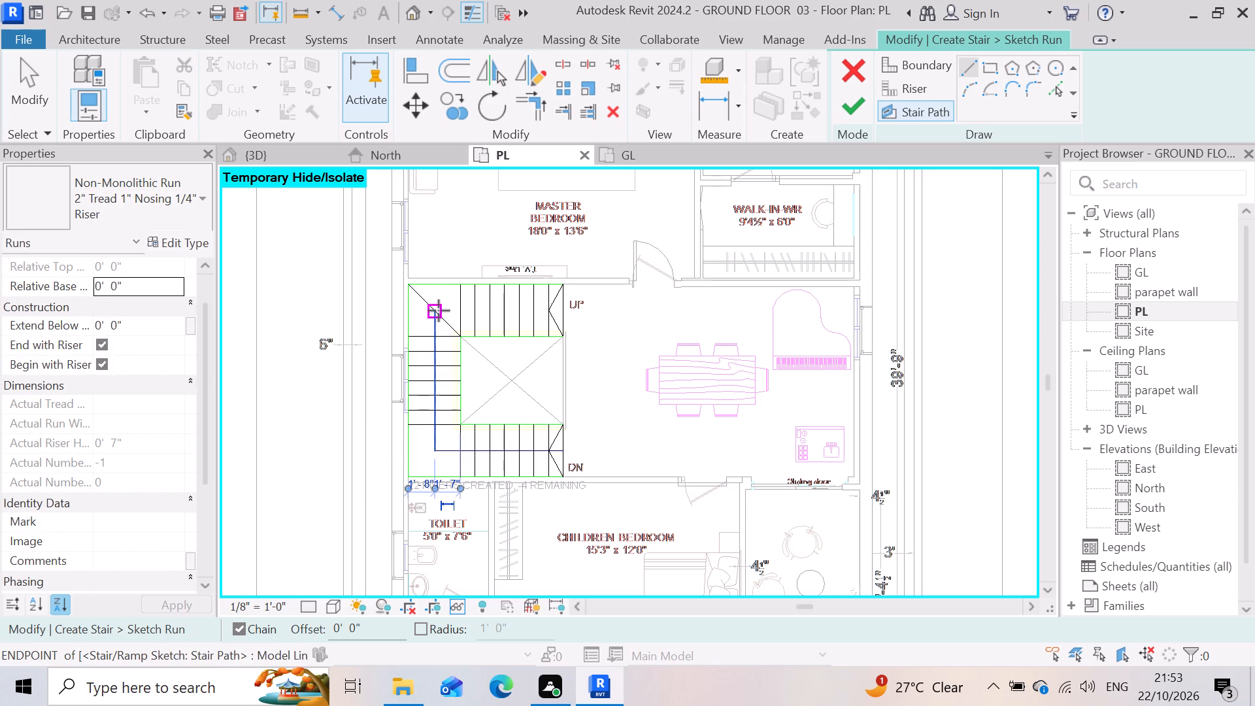
{"action": "left_click", "coordinate": [439, 311]}
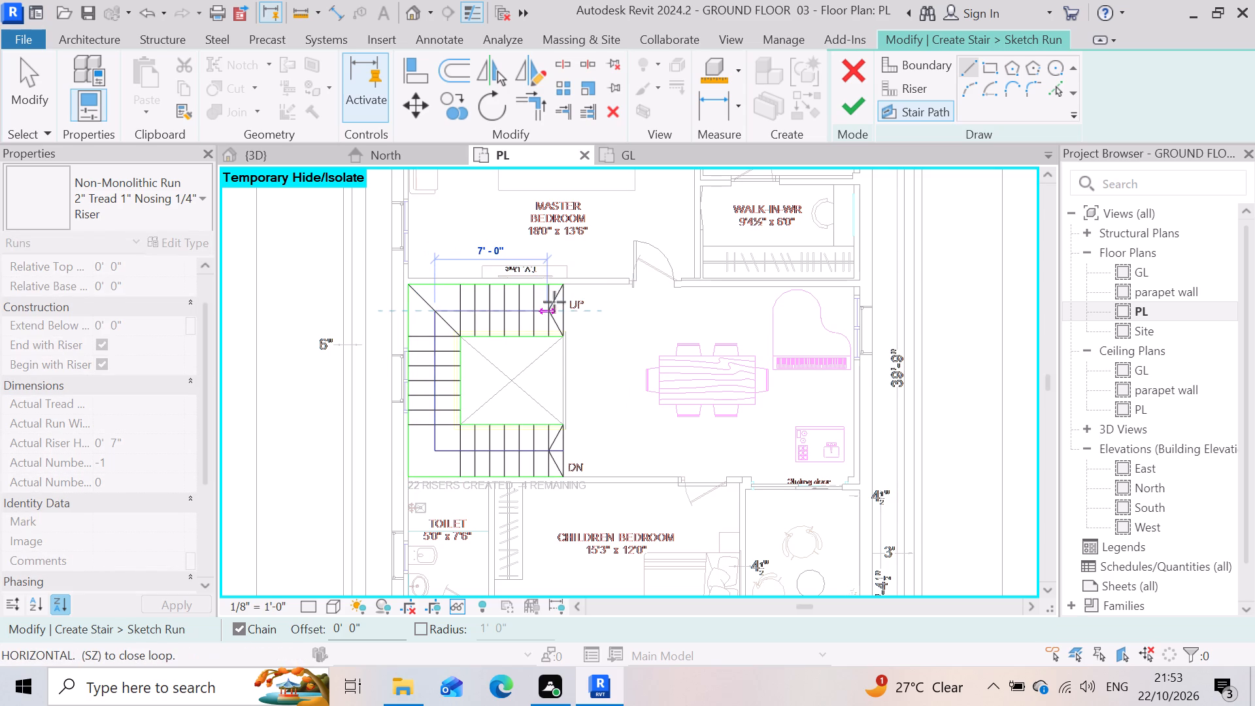
{"action": "scroll", "coordinate": [563, 303], "scroll_direction": "up", "scroll_amount": 7}
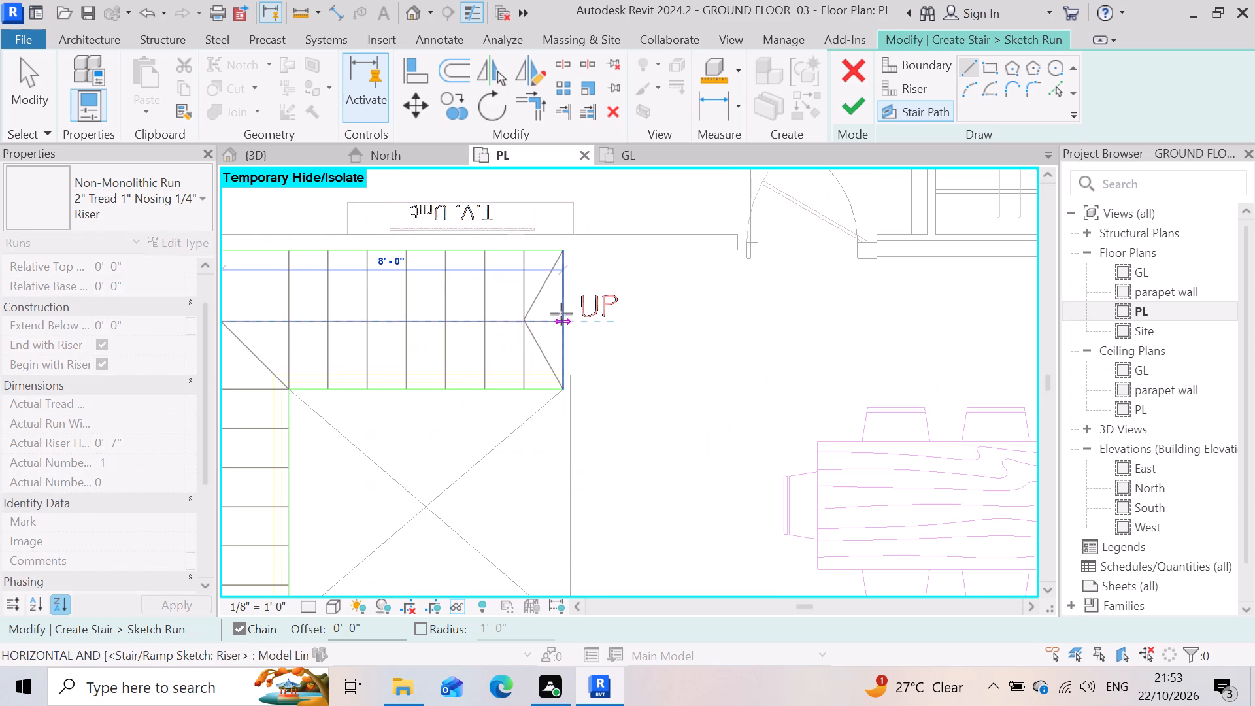
{"action": "left_click", "coordinate": [569, 323]}
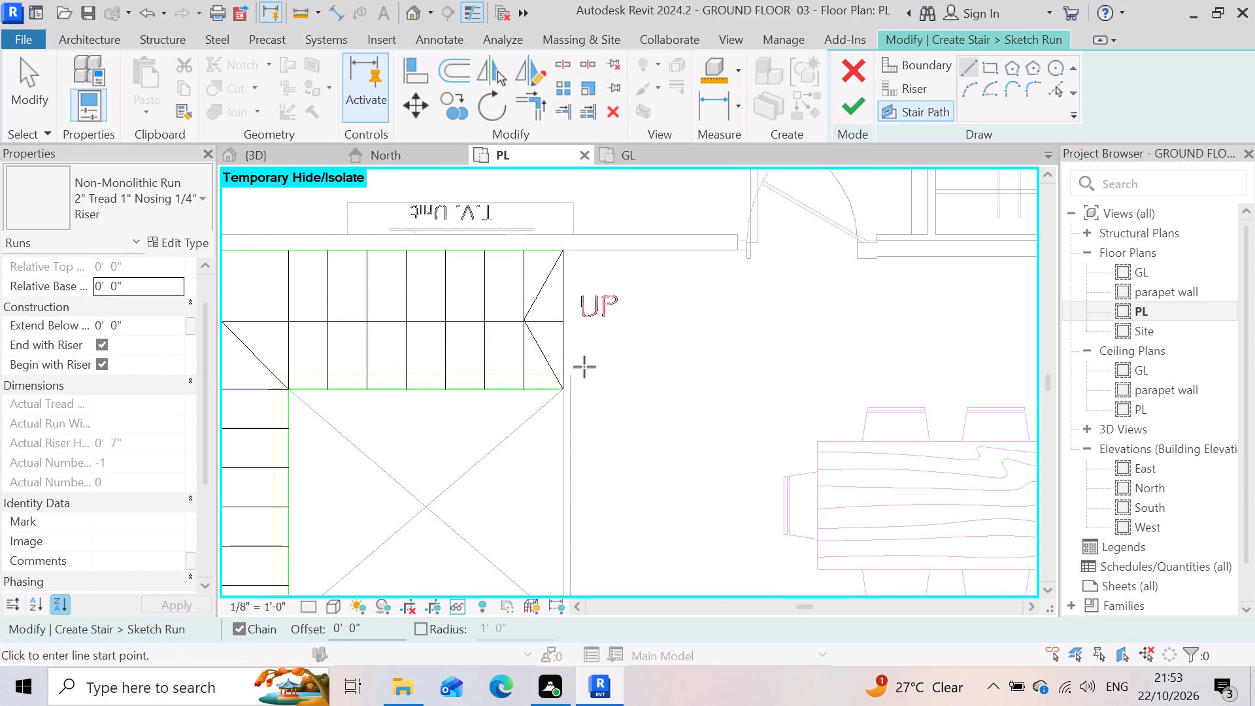
Finish the run sketch and complete the stair.
{"action": "scroll", "coordinate": [584, 367], "scroll_direction": "down", "scroll_amount": 9}
{"action": "scroll", "coordinate": [599, 358], "scroll_direction": "up", "scroll_amount": 16}
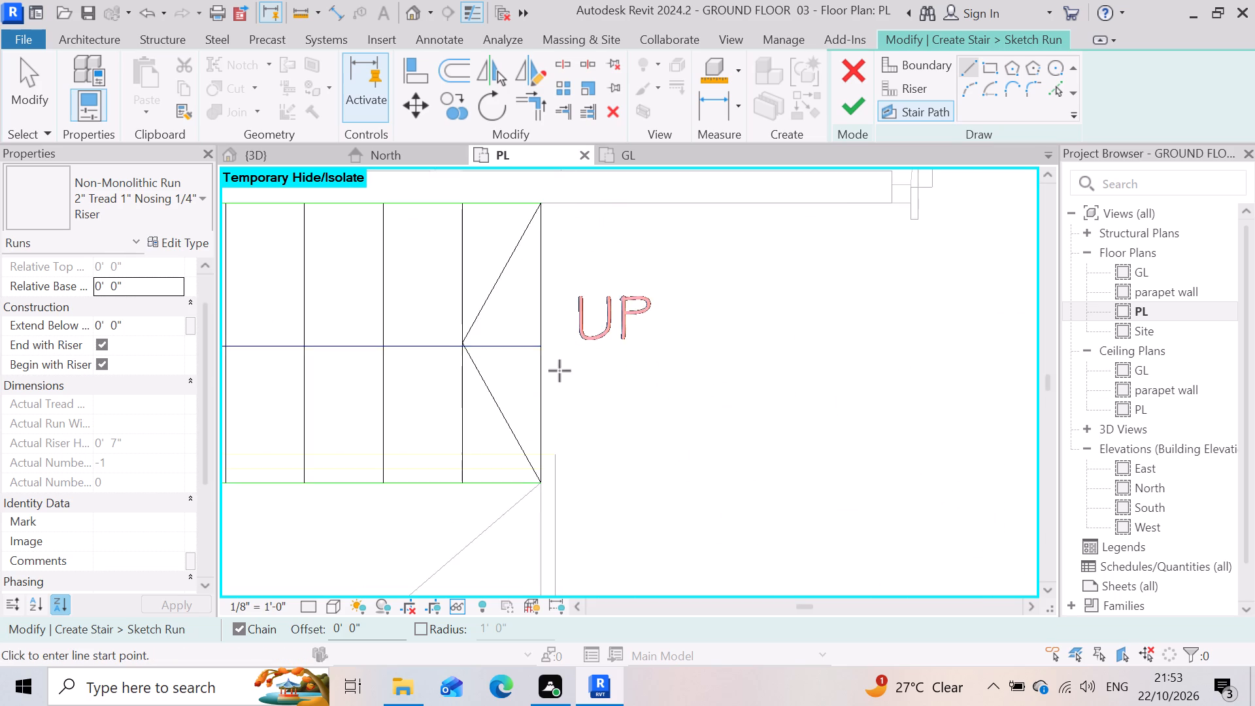
{"action": "scroll", "coordinate": [560, 371], "scroll_direction": "up", "scroll_amount": 2}
{"action": "scroll", "coordinate": [497, 334], "scroll_direction": "up", "scroll_amount": 4}
{"action": "scroll", "coordinate": [497, 333], "scroll_direction": "down", "scroll_amount": 14}
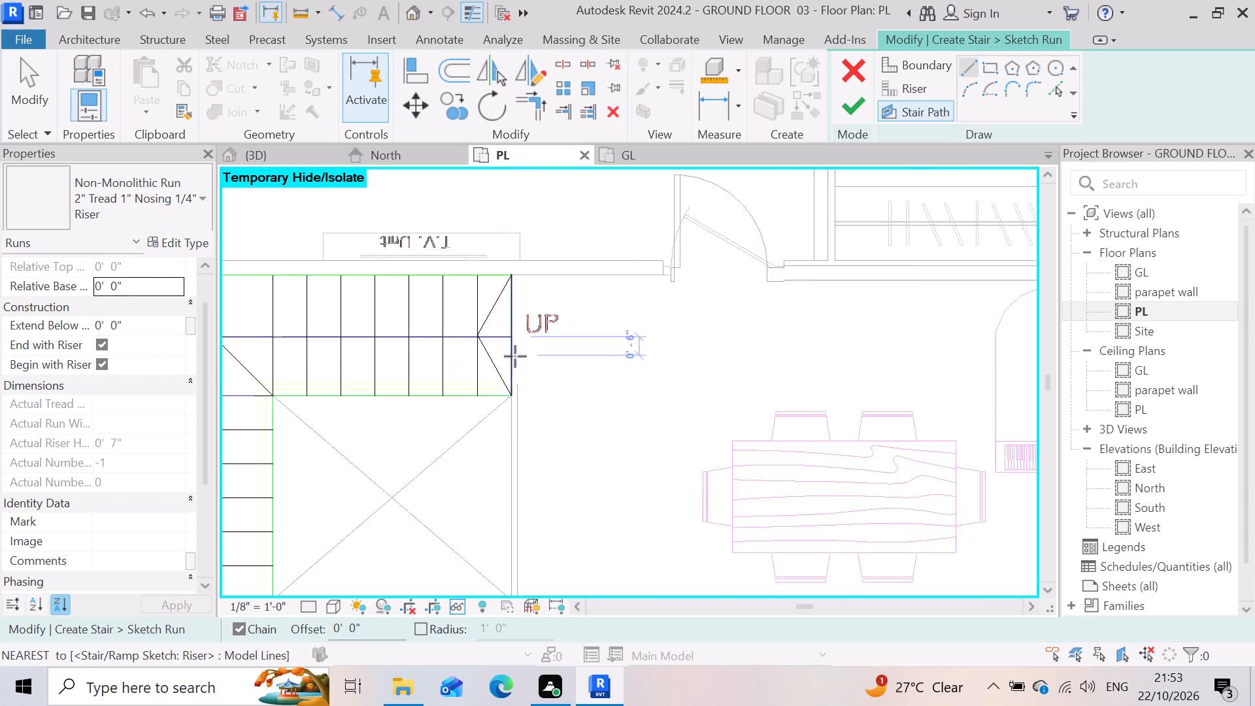
{"action": "scroll", "coordinate": [515, 356], "scroll_direction": "down", "scroll_amount": 6}
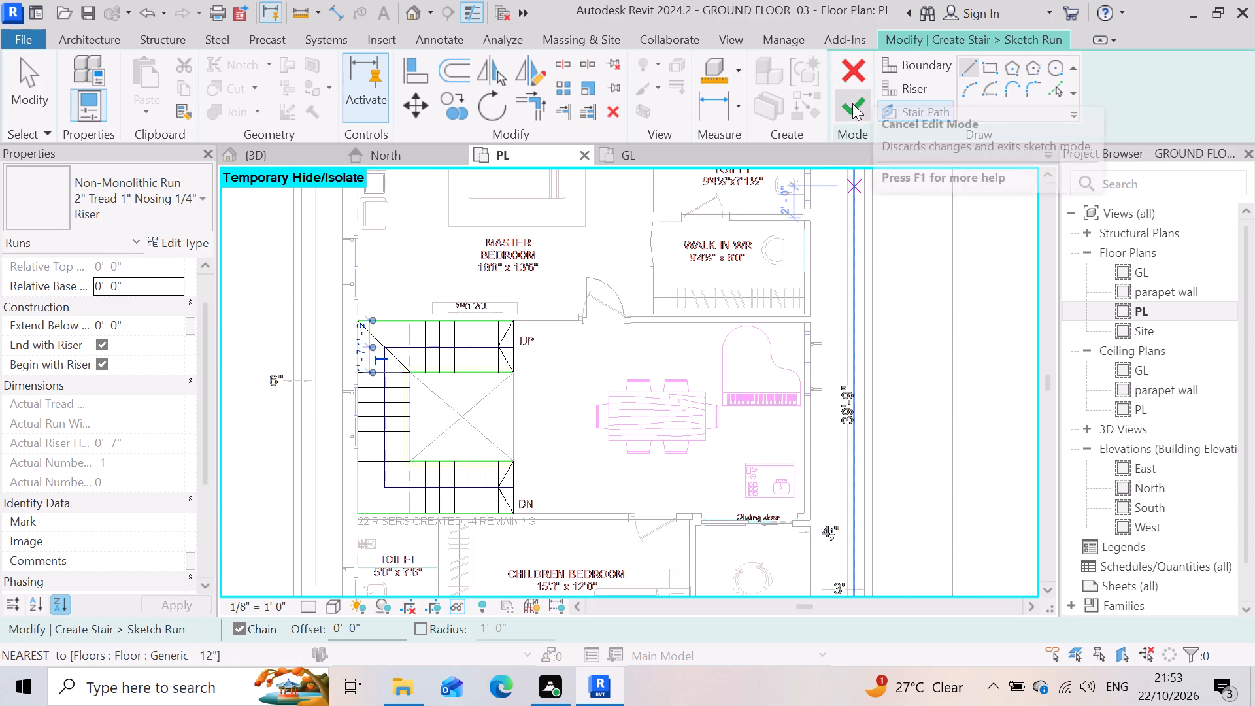
{"action": "left_click", "coordinate": [851, 105]}
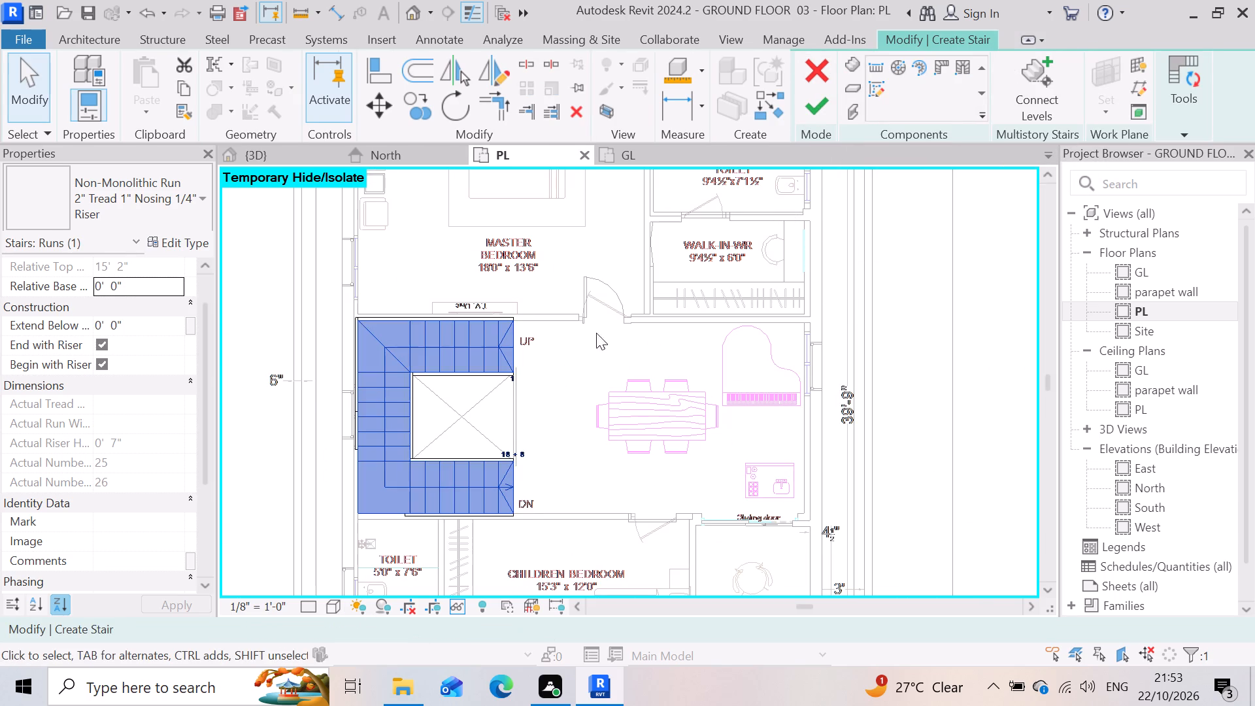
{"action": "scroll", "coordinate": [613, 395], "scroll_direction": "down", "scroll_amount": 3}
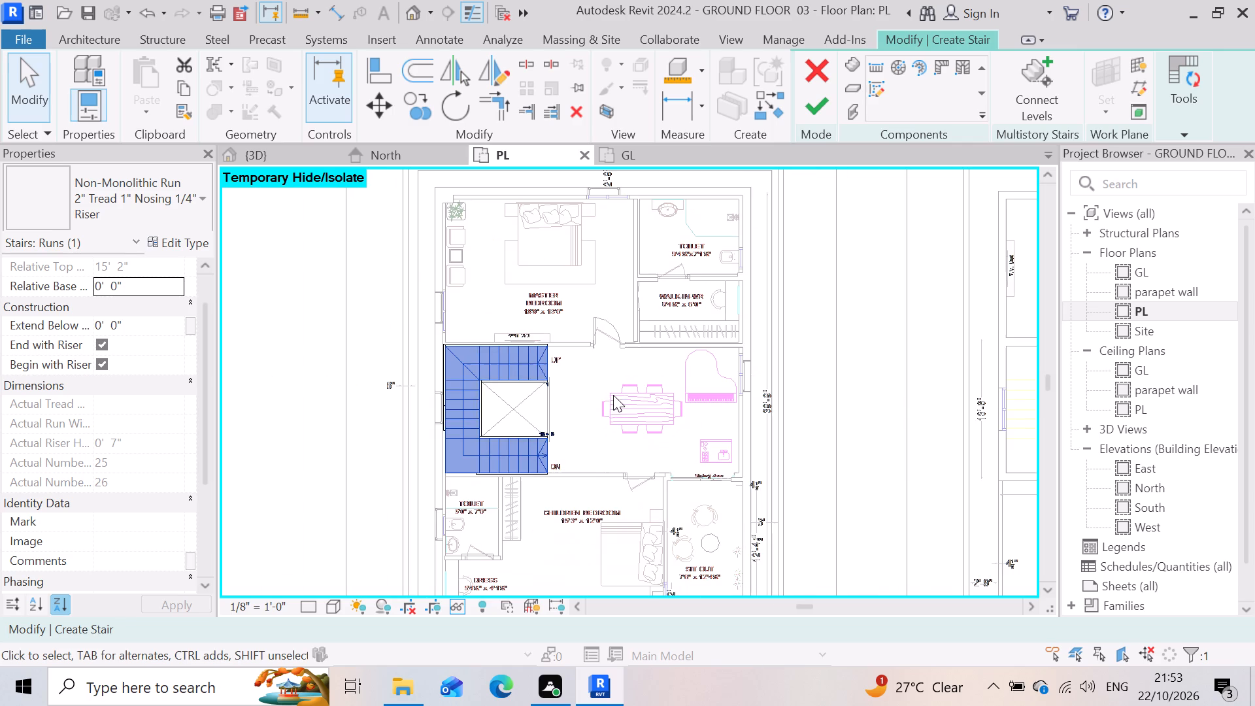
{"action": "left_click", "coordinate": [823, 99]}
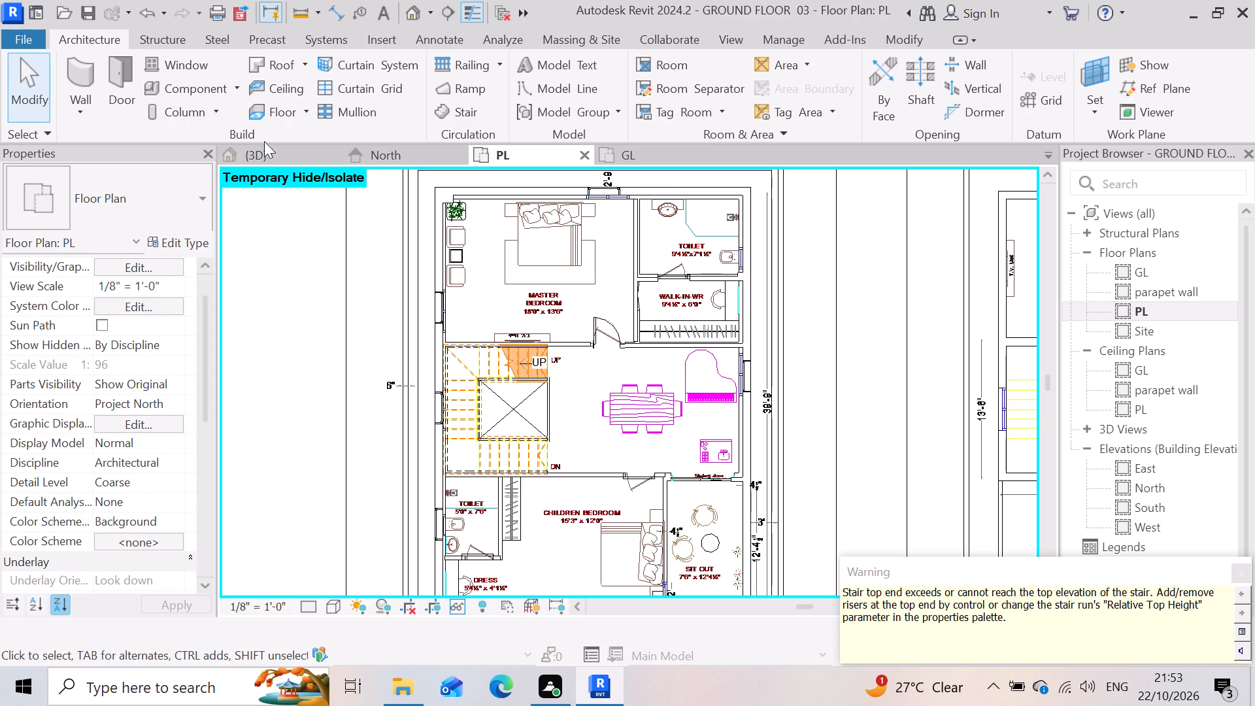
Inspect the new stair and its inner and outer railings in the 3D view.
{"action": "left_click", "coordinate": [278, 154]}
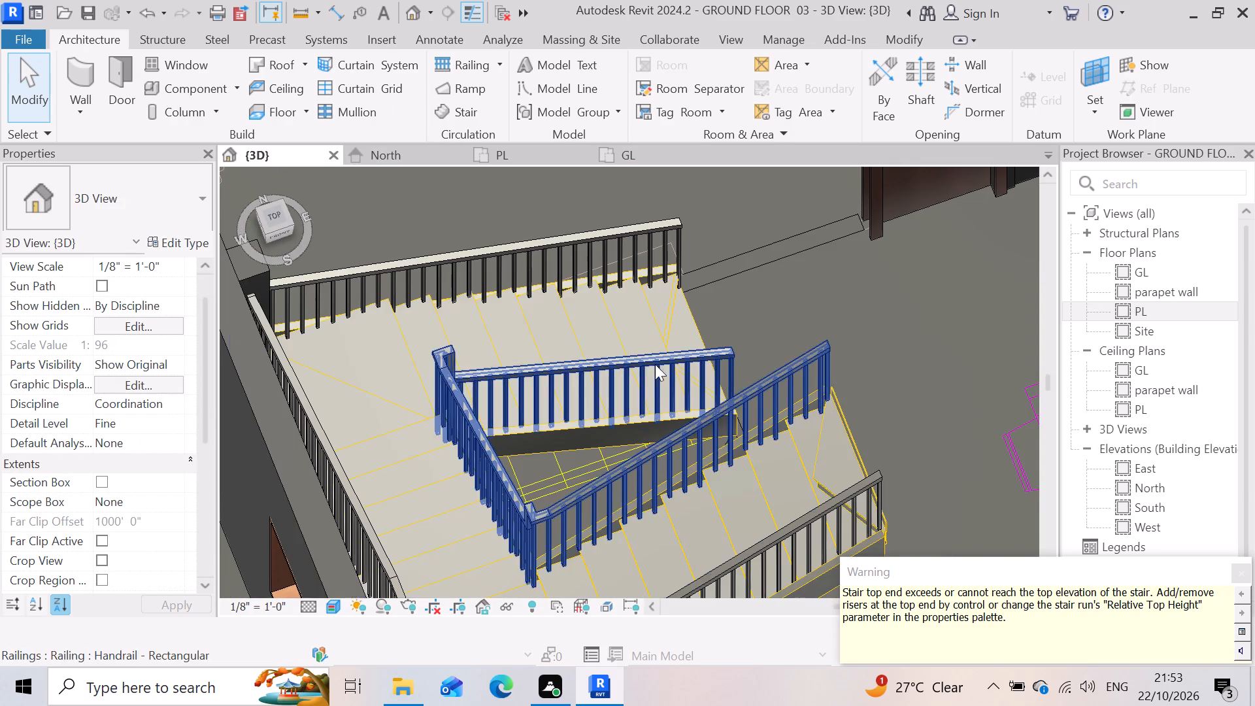
{"action": "scroll", "coordinate": [644, 292], "scroll_direction": "down", "scroll_amount": 8}
{"action": "scroll", "coordinate": [697, 365], "scroll_direction": "up", "scroll_amount": 7}
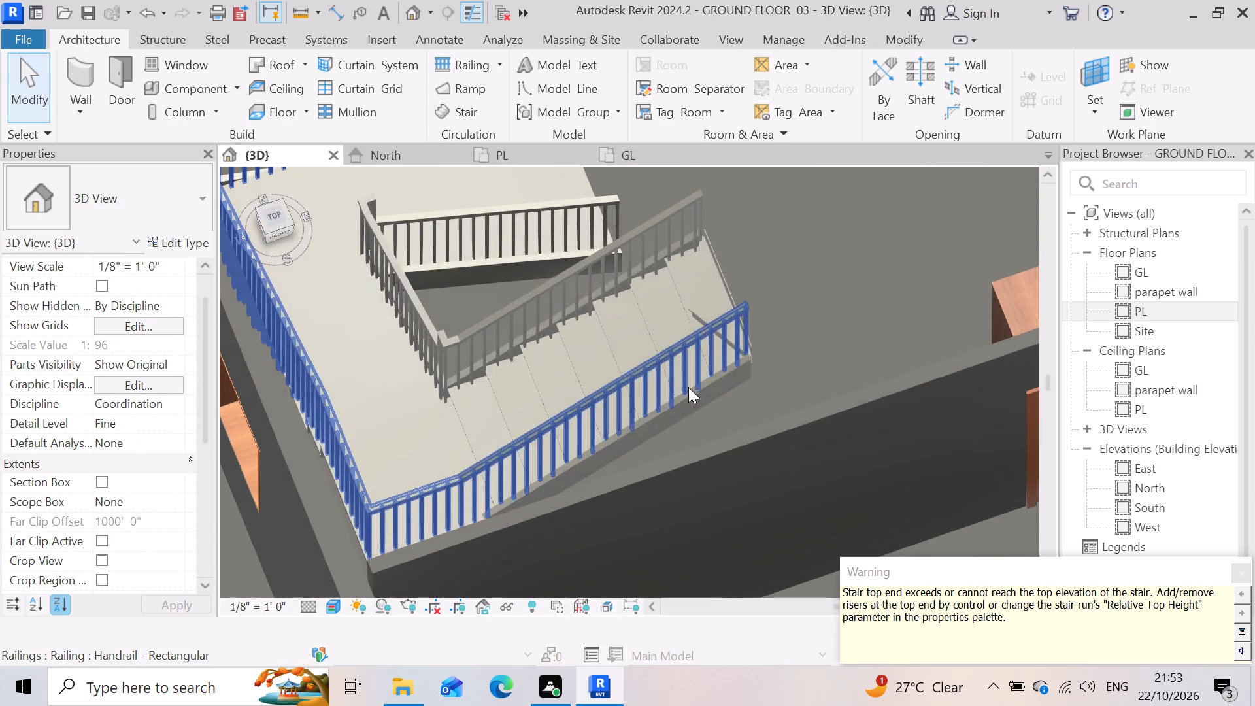
{"action": "left_click", "coordinate": [620, 416]}
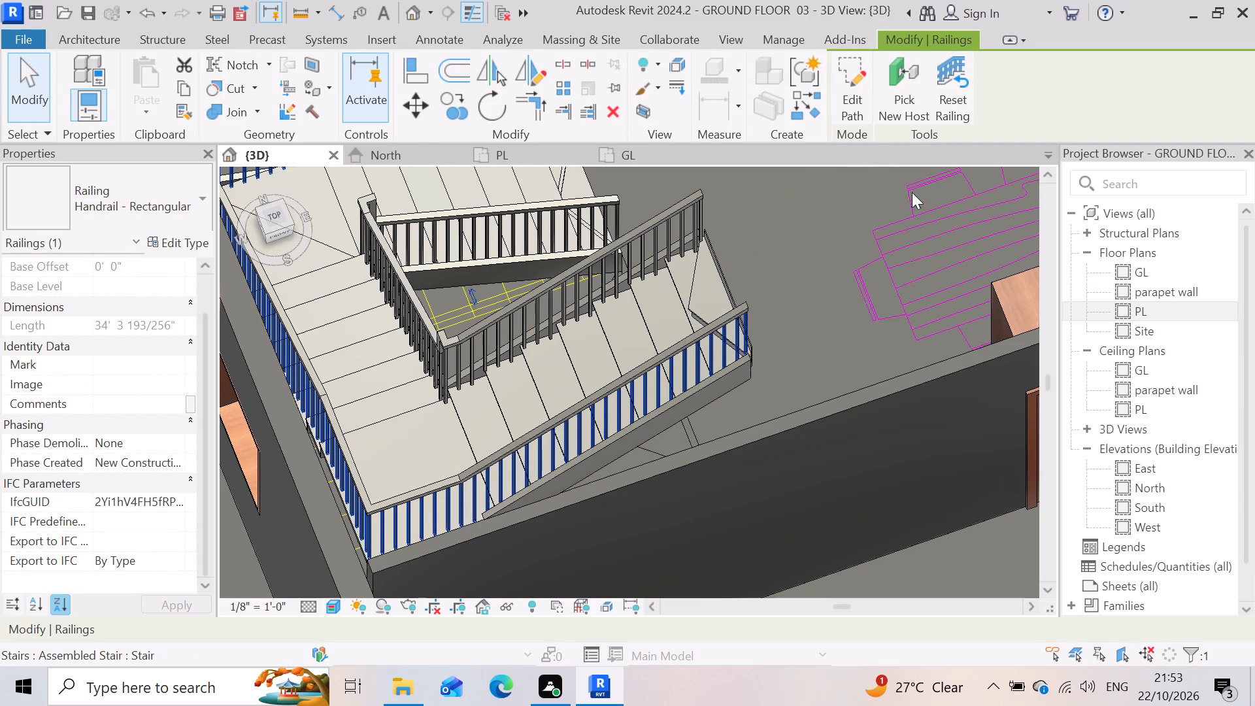
{"action": "scroll", "coordinate": [507, 325], "scroll_direction": "down", "scroll_amount": 2}
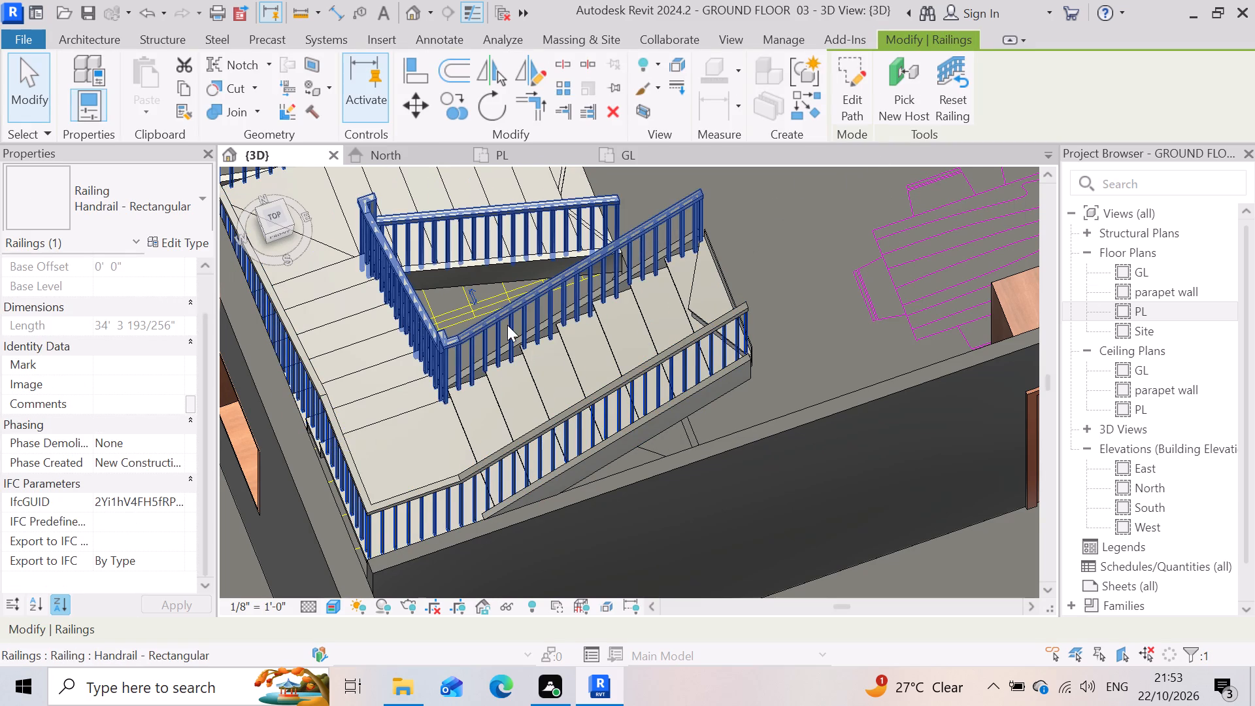
{"action": "scroll", "coordinate": [507, 325], "scroll_direction": "down", "scroll_amount": 5}
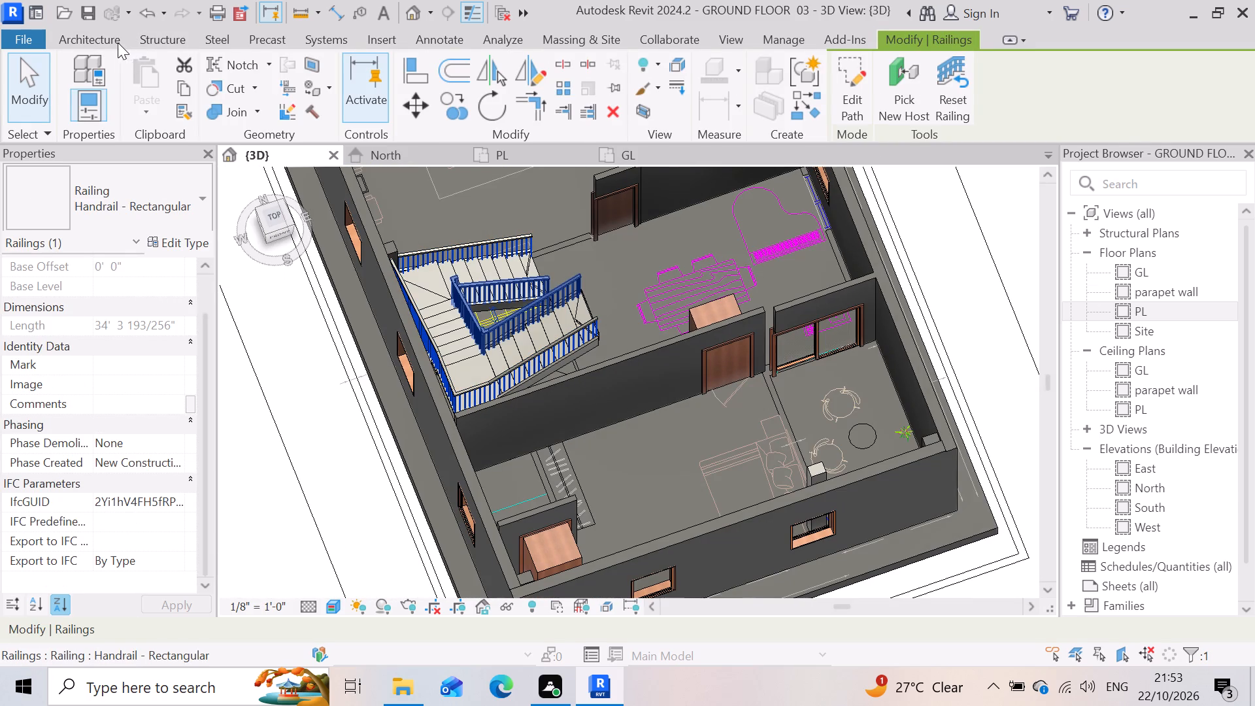
{"action": "left_click", "coordinate": [115, 41]}
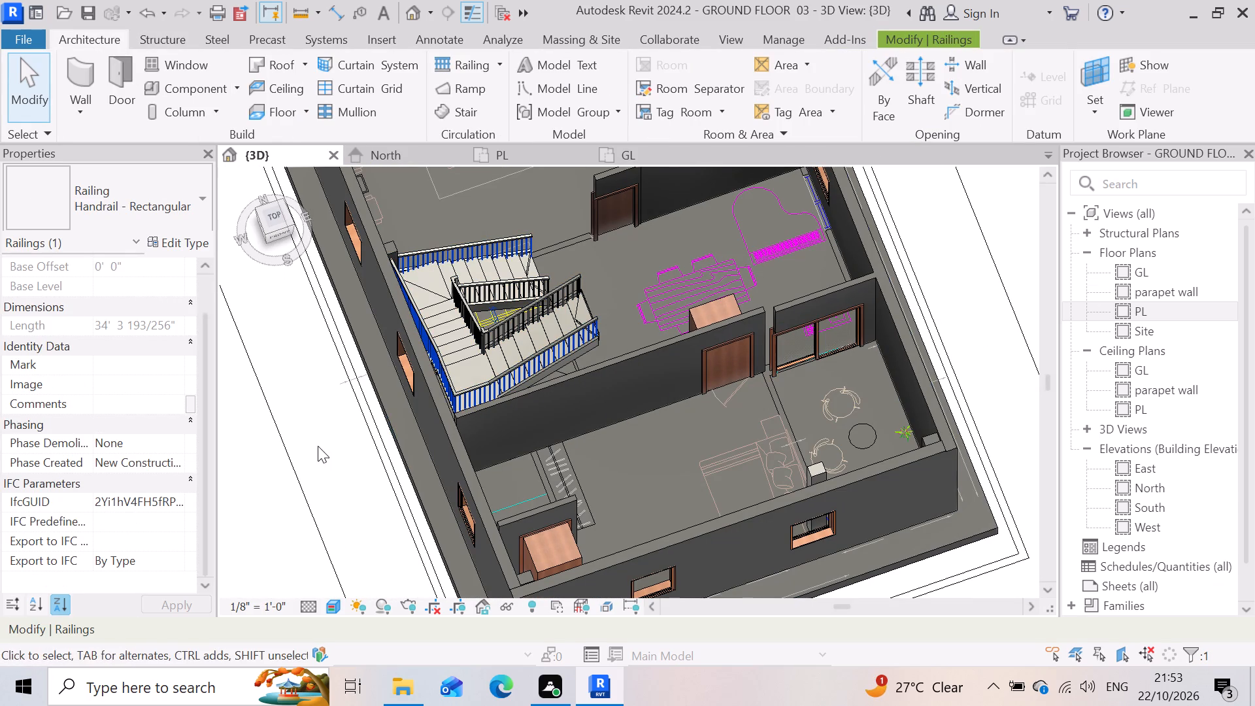
Edit the stair to flip its direction so it climbs from the DN end to the UP end, and finish the edit.
{"action": "scroll", "coordinate": [560, 350], "scroll_direction": "up", "scroll_amount": 6}
{"action": "left_click", "coordinate": [531, 306]}
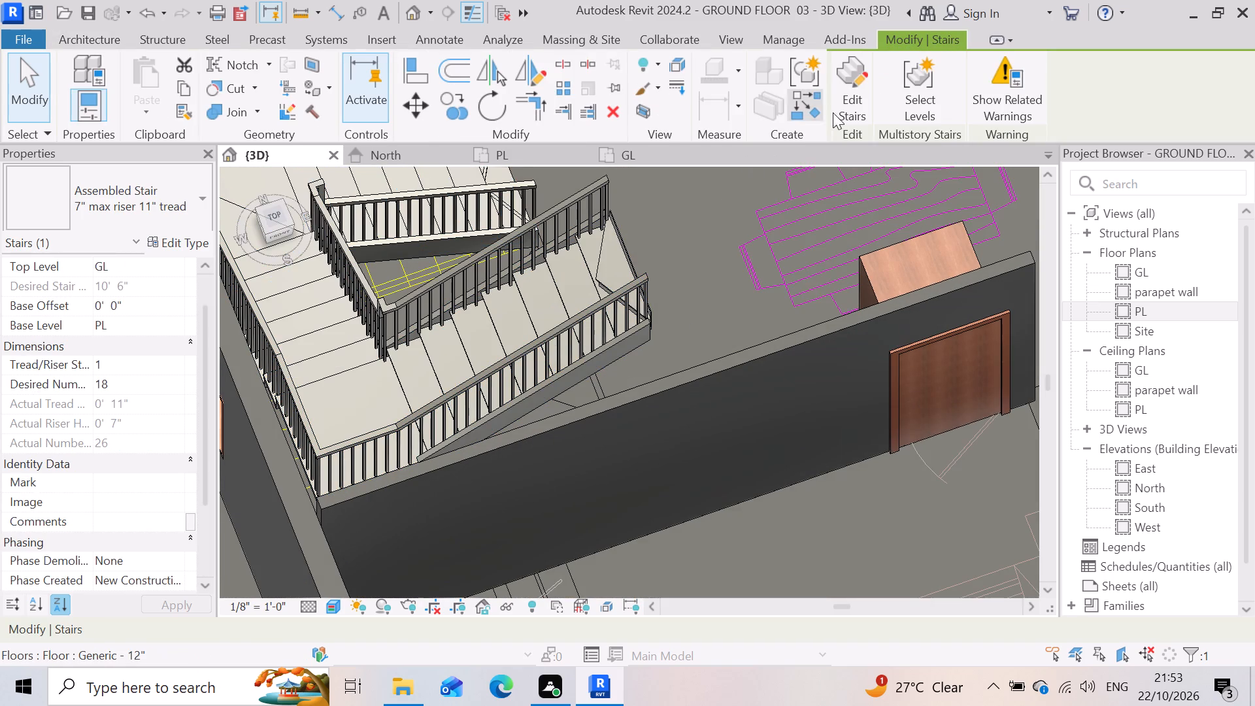
{"action": "left_click", "coordinate": [847, 95]}
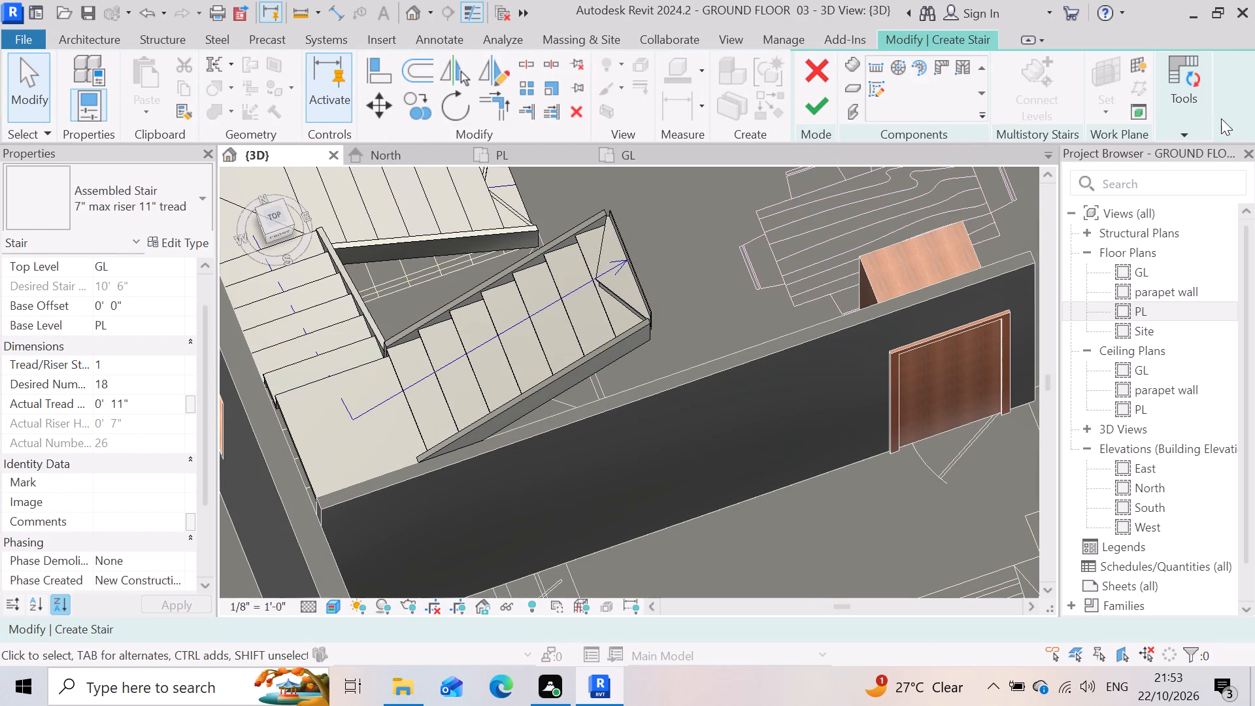
{"action": "left_click", "coordinate": [1185, 140]}
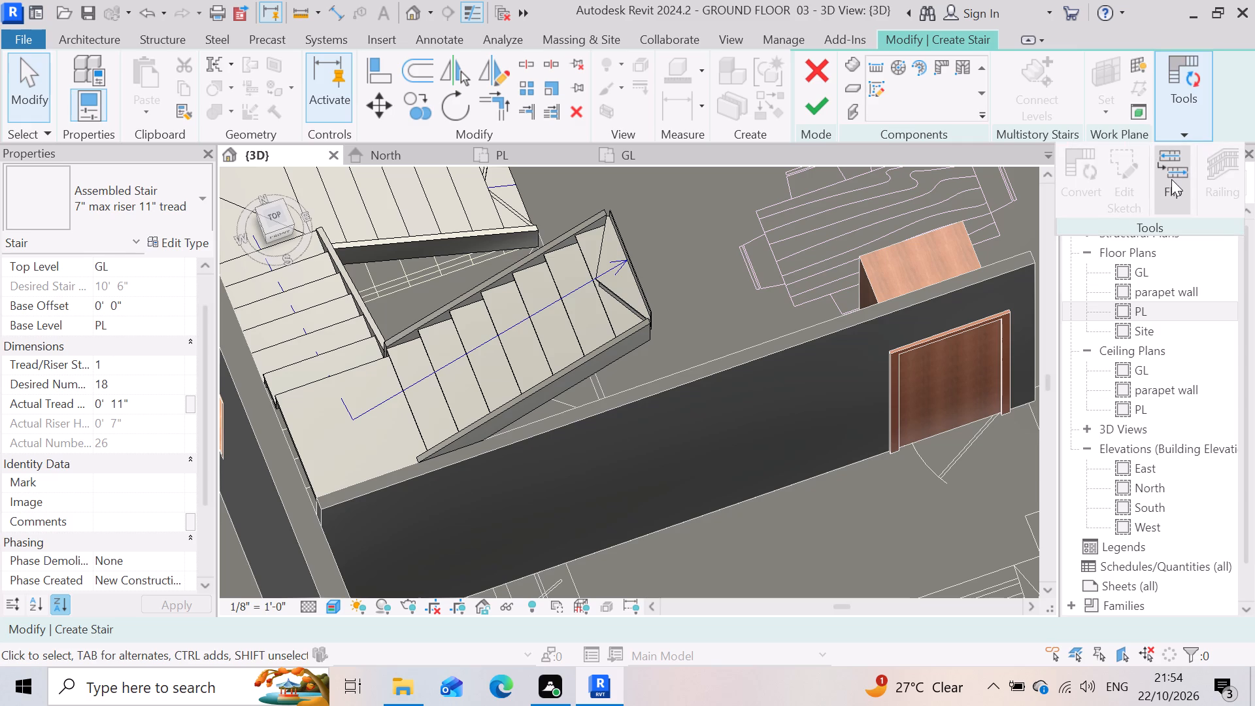
{"action": "left_click", "coordinate": [1173, 179]}
{"action": "scroll", "coordinate": [724, 341], "scroll_direction": "down", "scroll_amount": 3}
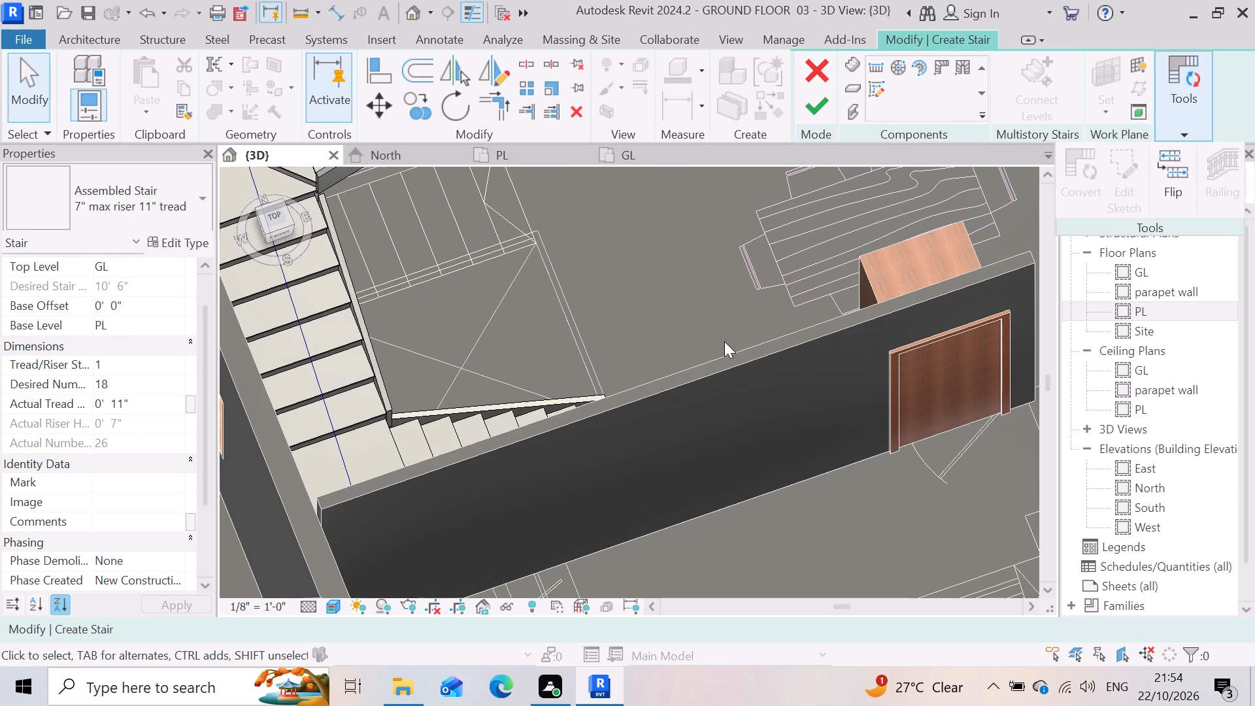
{"action": "scroll", "coordinate": [724, 341], "scroll_direction": "down", "scroll_amount": 5}
{"action": "scroll", "coordinate": [662, 374], "scroll_direction": "down", "scroll_amount": 4}
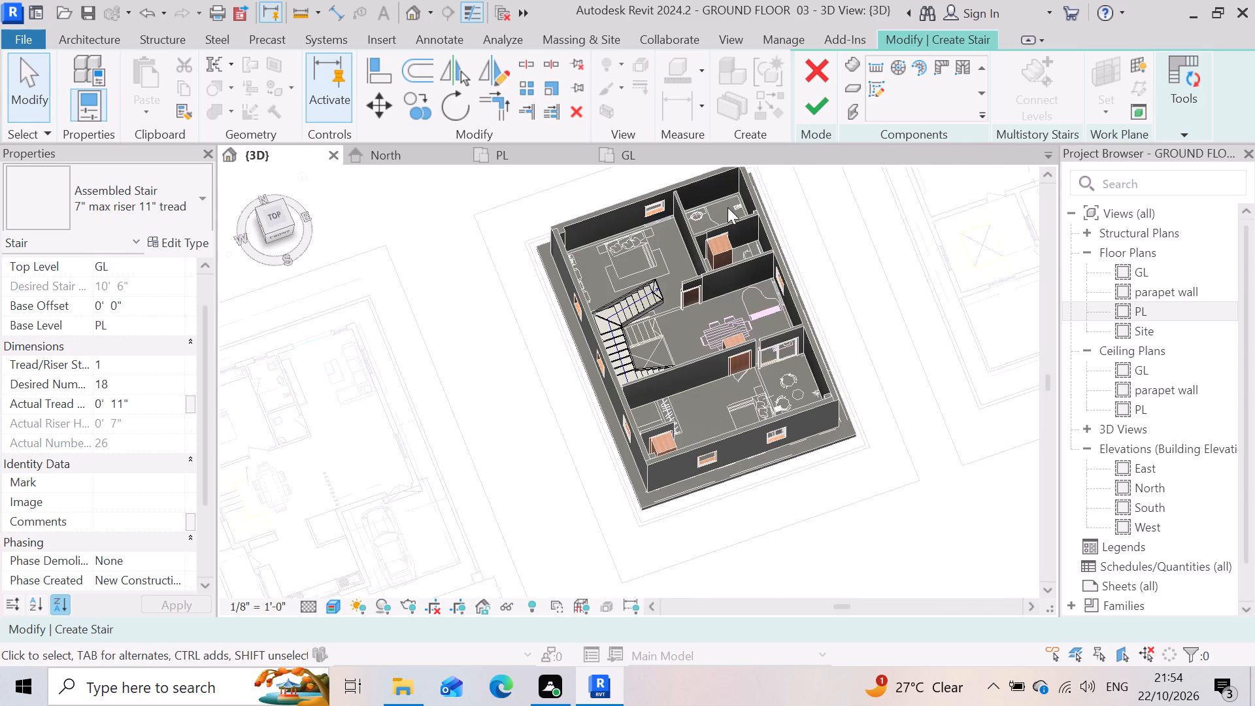
{"action": "left_click", "coordinate": [825, 107]}
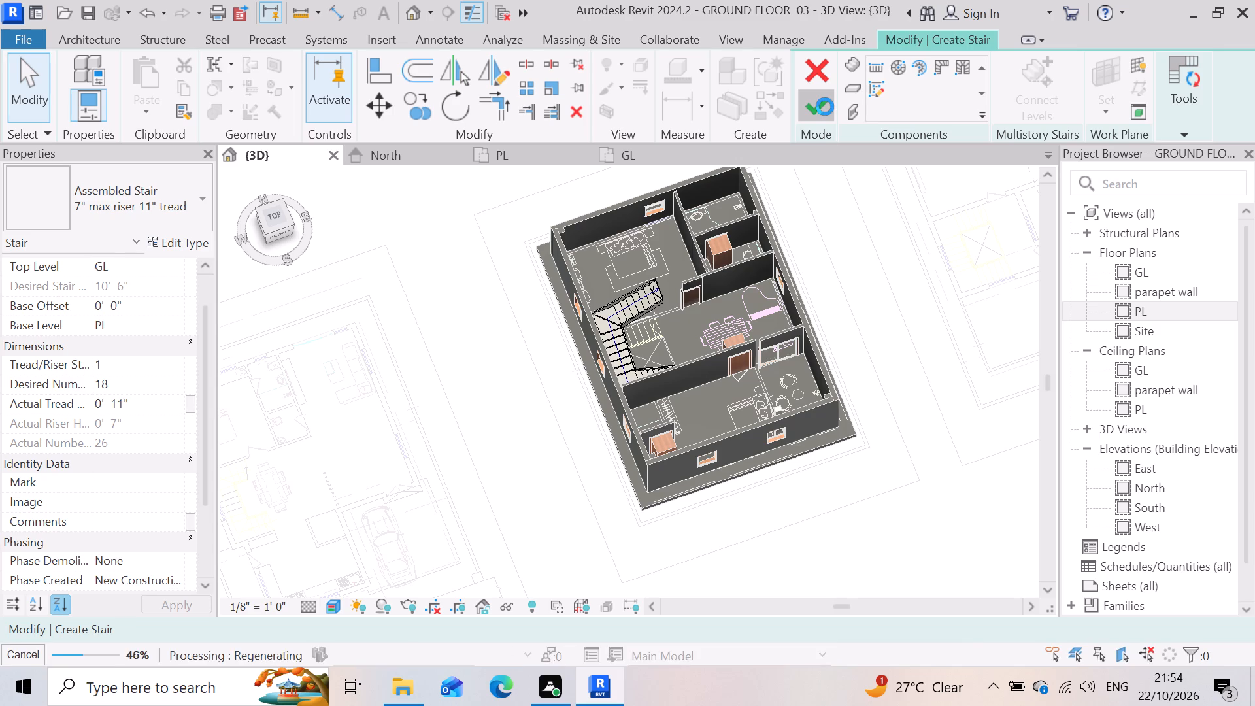
Examine the flipped stair within the building in the 3D view, using the home orientation.
{"action": "scroll", "coordinate": [606, 361], "scroll_direction": "down", "scroll_amount": 4}
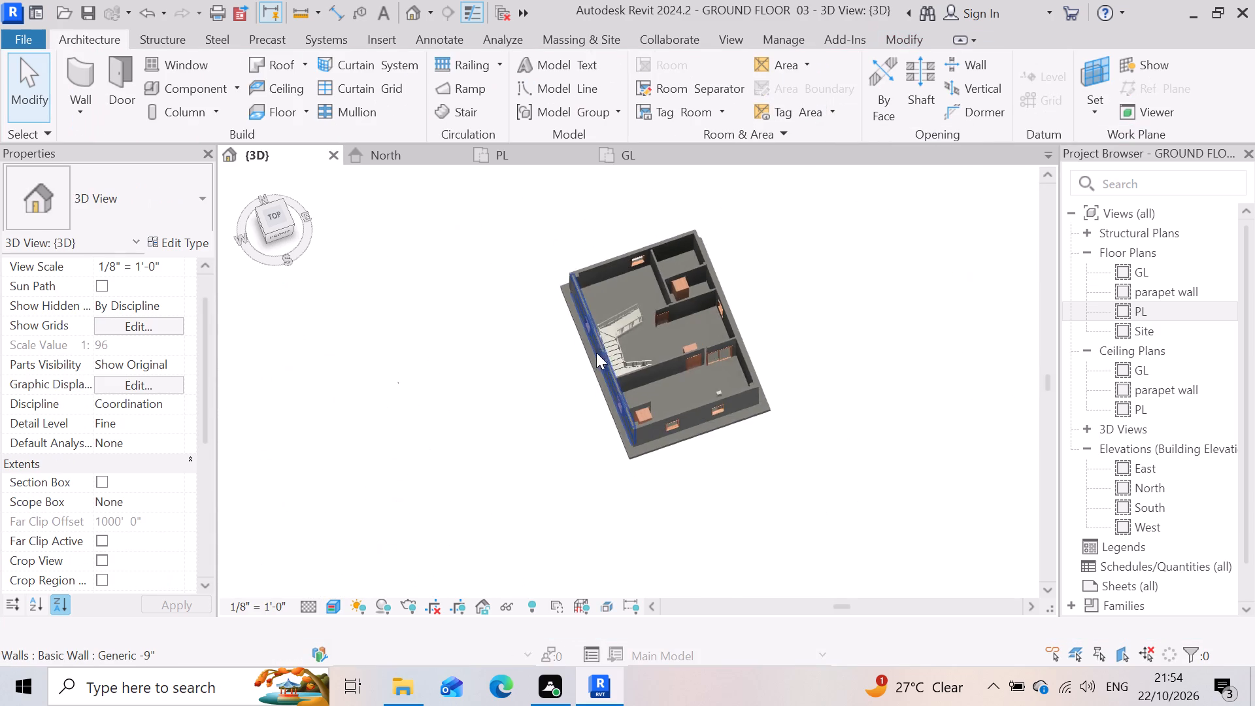
{"action": "scroll", "coordinate": [641, 309], "scroll_direction": "up", "scroll_amount": 3}
{"action": "scroll", "coordinate": [340, 277], "scroll_direction": "up", "scroll_amount": 4}
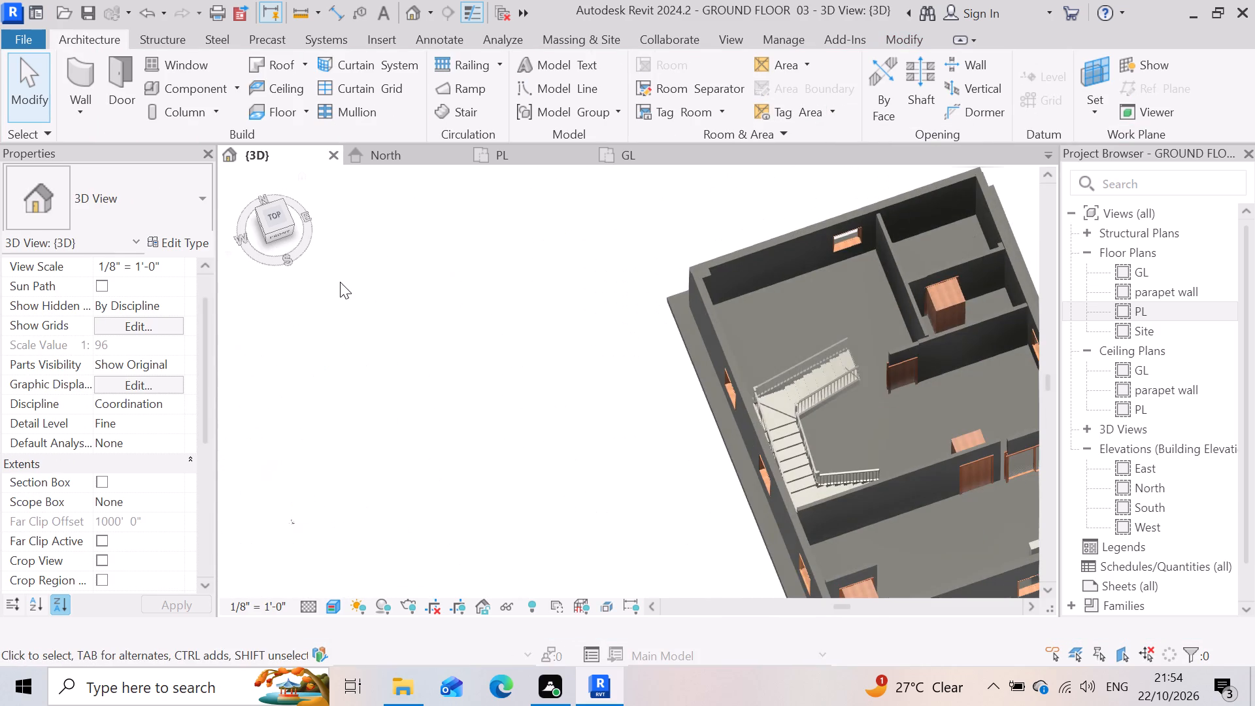
{"action": "scroll", "coordinate": [452, 312], "scroll_direction": "down", "scroll_amount": 6}
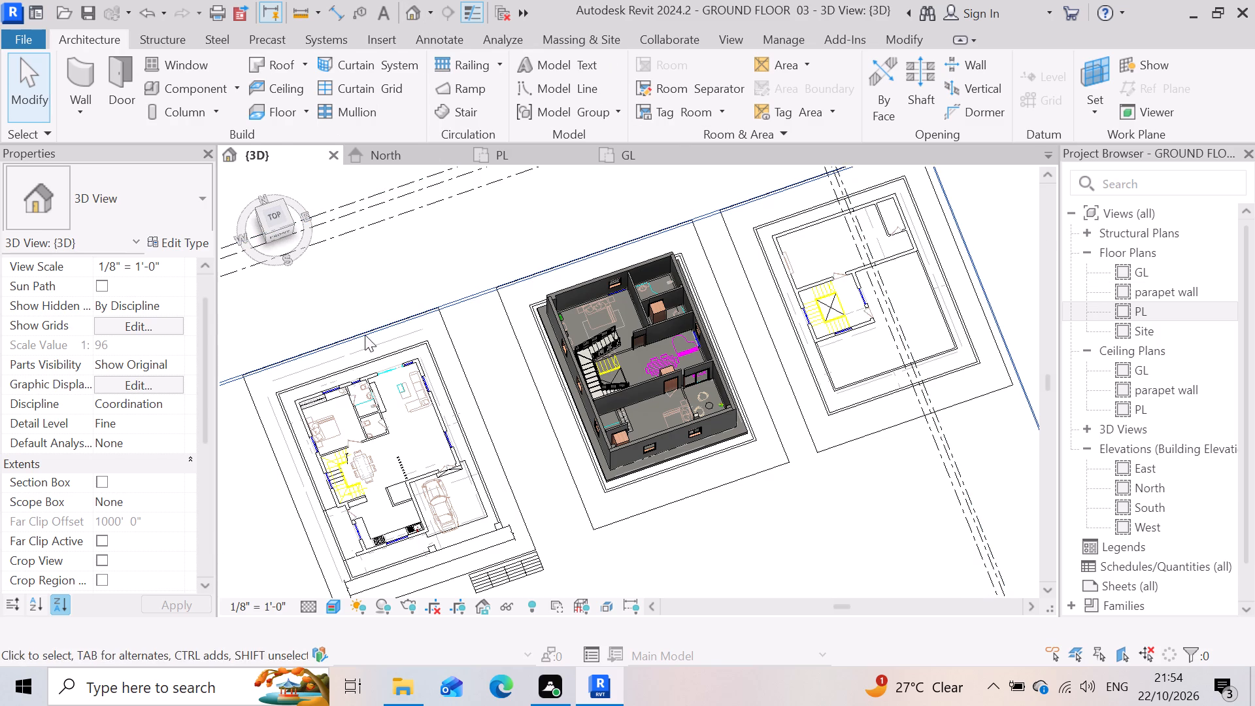
{"action": "left_click", "coordinate": [304, 175]}
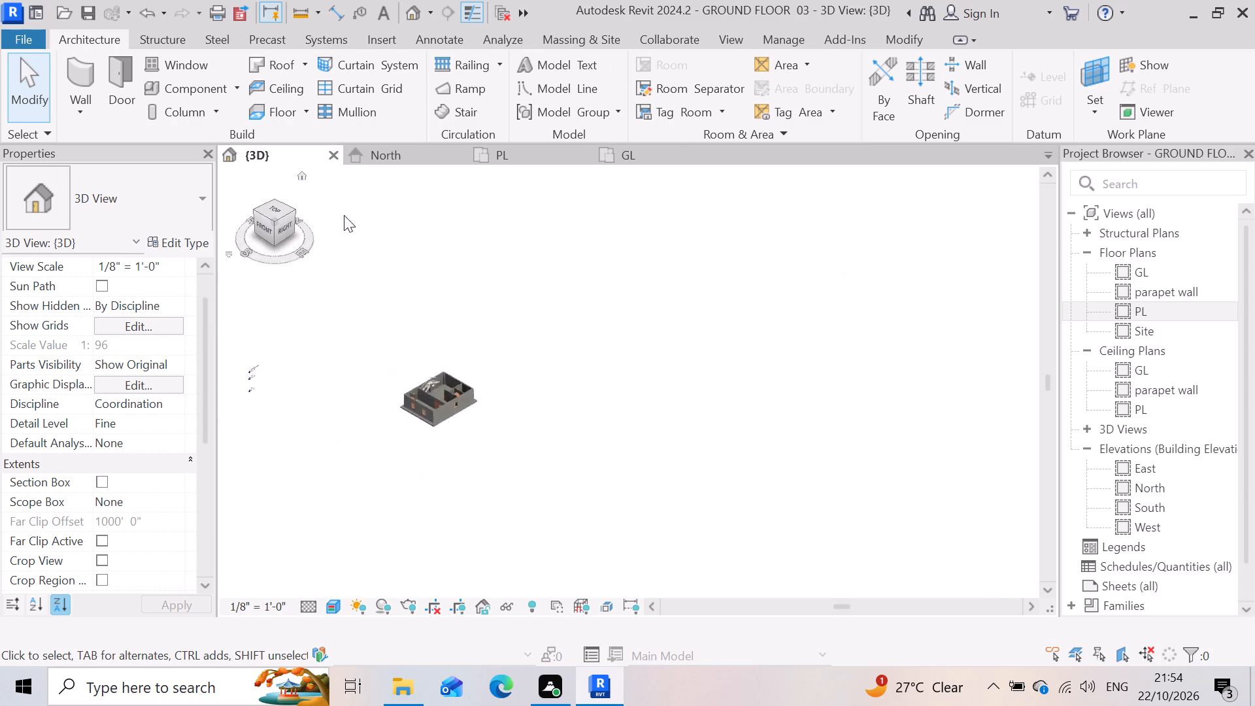
{"action": "scroll", "coordinate": [839, 365], "scroll_direction": "up", "scroll_amount": 2}
{"action": "scroll", "coordinate": [805, 318], "scroll_direction": "up", "scroll_amount": 3}
{"action": "scroll", "coordinate": [693, 297], "scroll_direction": "up", "scroll_amount": 2}
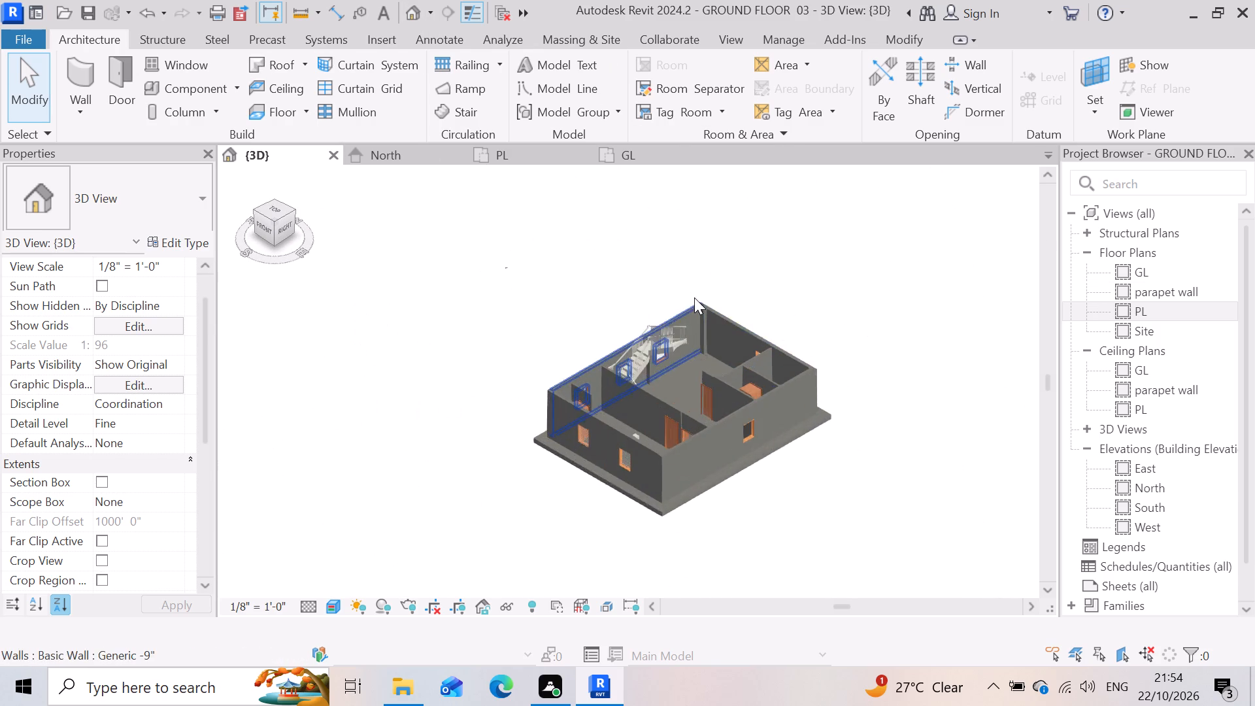
Examine the flipped stair and the open area beneath it up close in the 3D view.
{"action": "scroll", "coordinate": [694, 297], "scroll_direction": "up", "scroll_amount": 4}
{"action": "scroll", "coordinate": [639, 384], "scroll_direction": "up", "scroll_amount": 8}
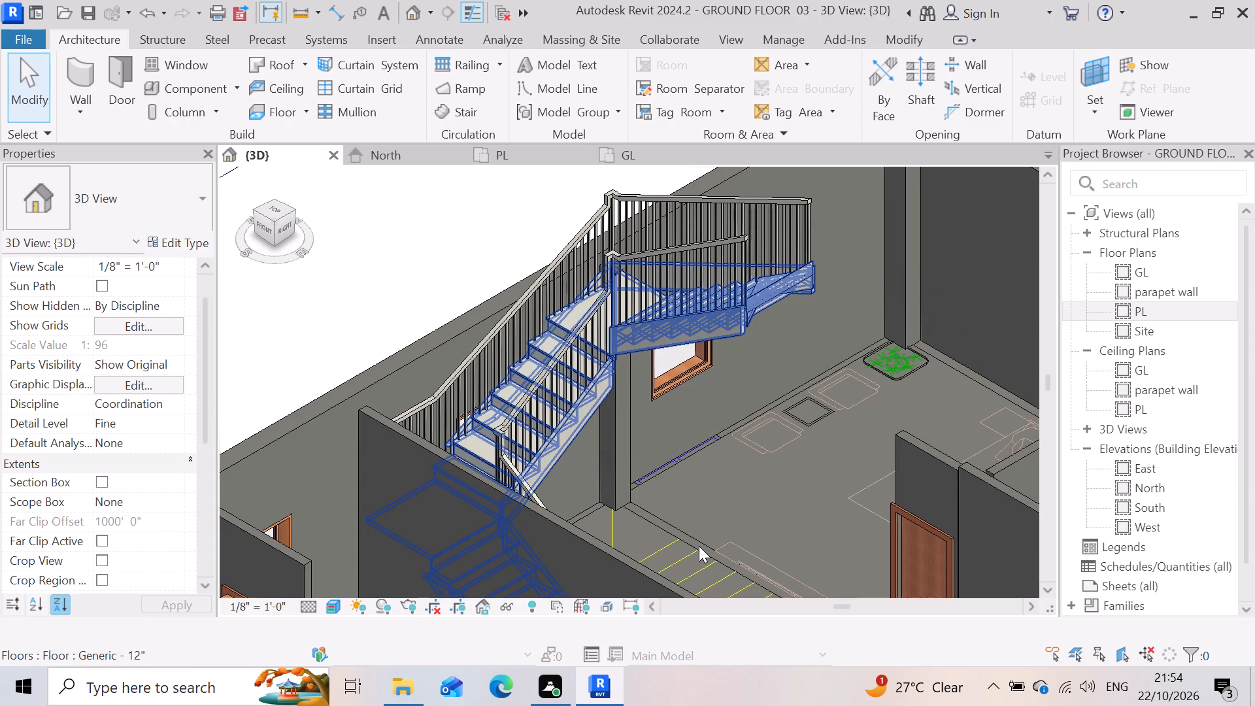
{"action": "scroll", "coordinate": [624, 447], "scroll_direction": "up", "scroll_amount": 4}
{"action": "scroll", "coordinate": [634, 399], "scroll_direction": "down", "scroll_amount": 6}
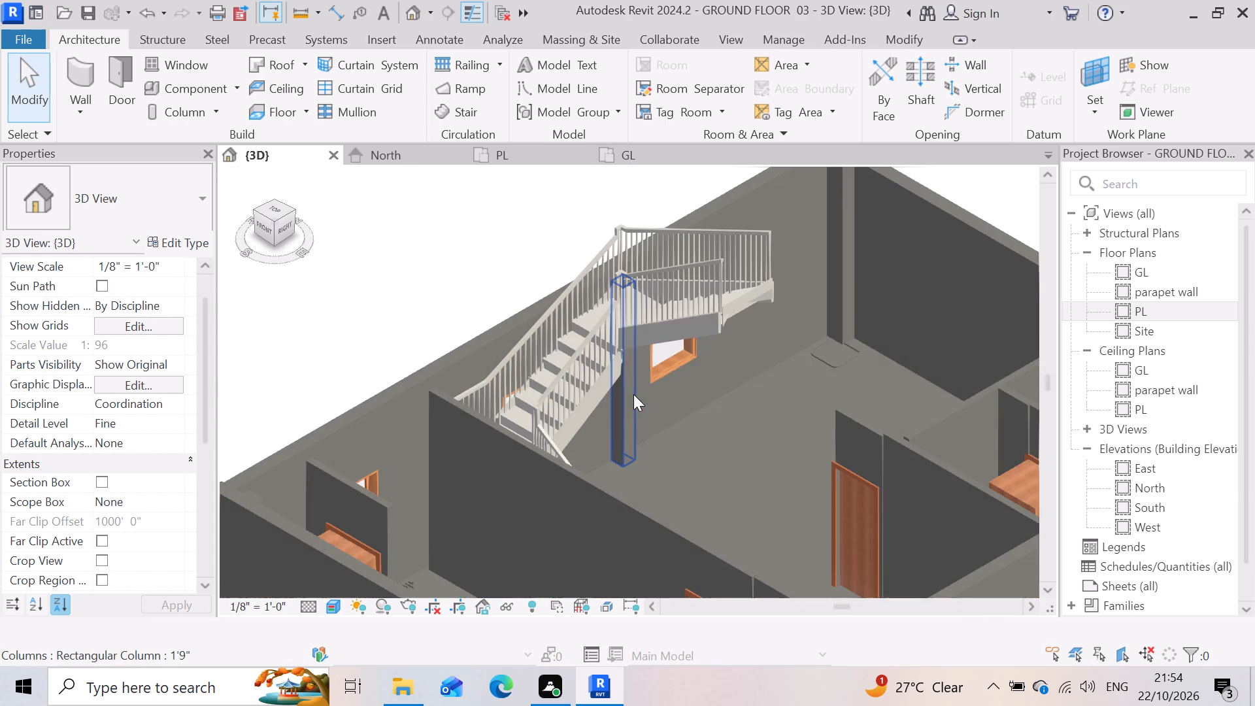
{"action": "scroll", "coordinate": [926, 421], "scroll_direction": "up", "scroll_amount": 3}
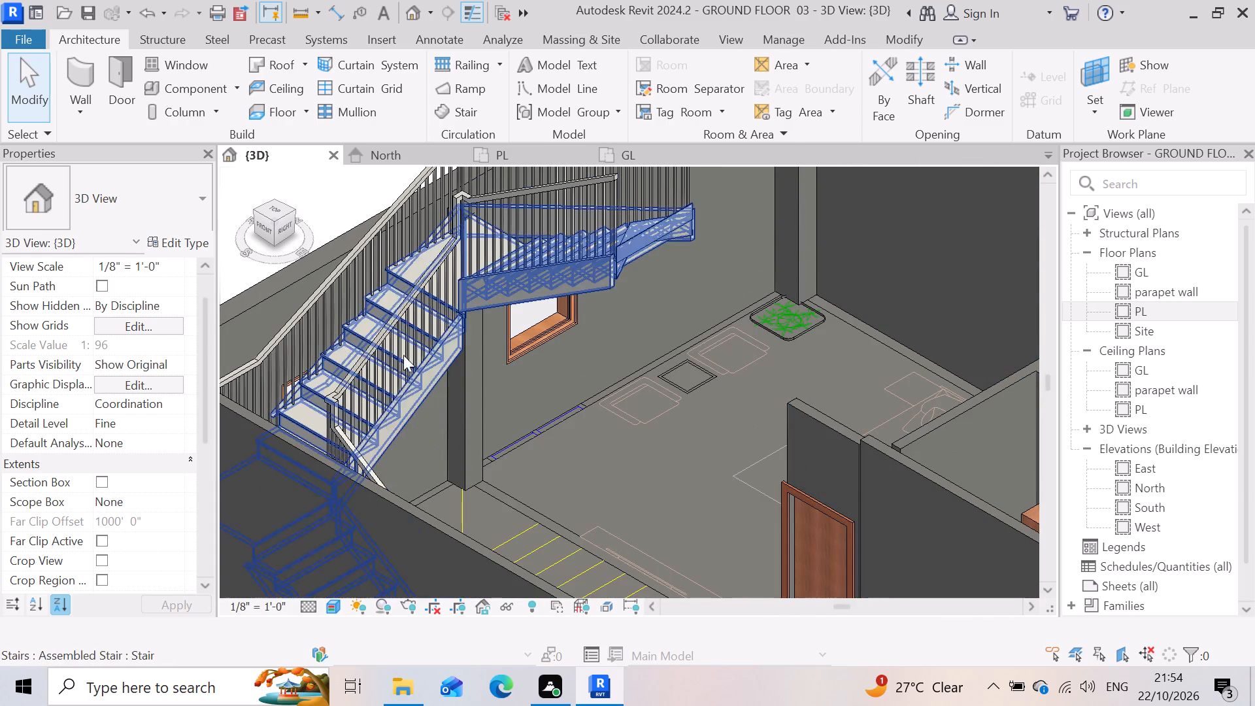
In the PL floor plan, draw a Generic - 4.5" wall about 14'-2" long between the master bedroom and staircase, ending at the bedroom door.
{"action": "left_click", "coordinate": [528, 156]}
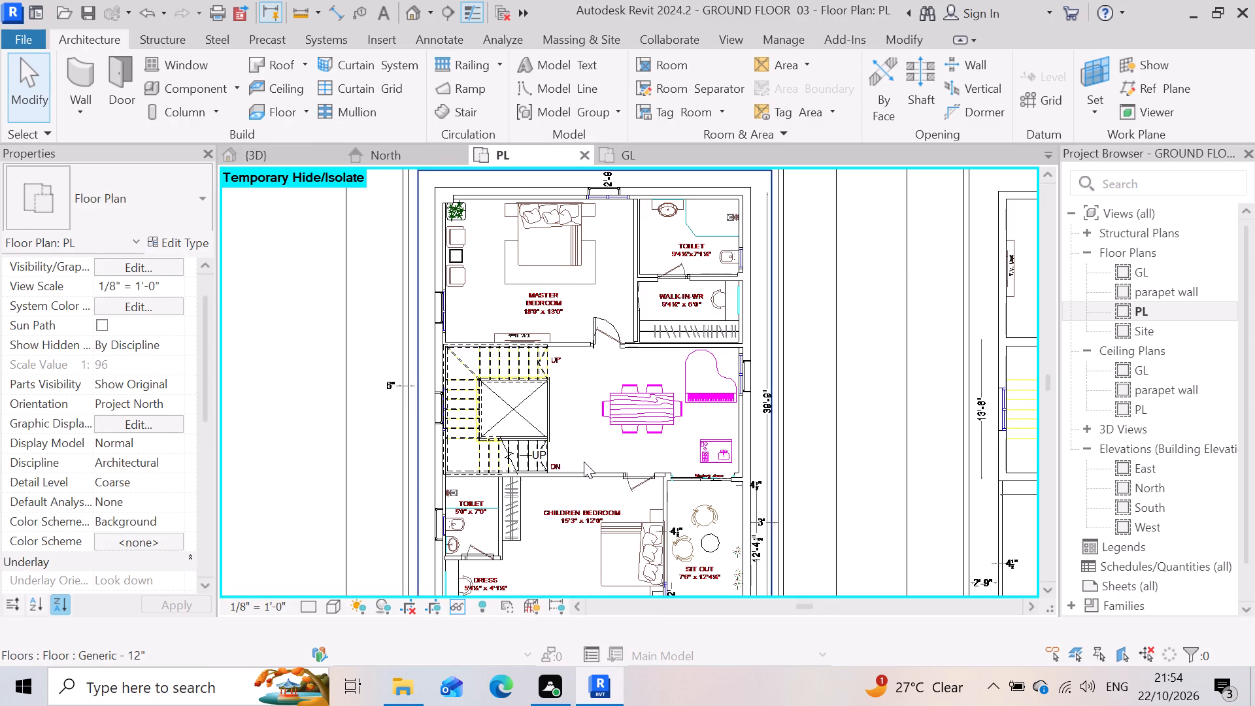
{"action": "scroll", "coordinate": [584, 384], "scroll_direction": "up", "scroll_amount": 3}
{"action": "scroll", "coordinate": [378, 279], "scroll_direction": "up", "scroll_amount": 4}
{"action": "scroll", "coordinate": [492, 373], "scroll_direction": "up", "scroll_amount": 3}
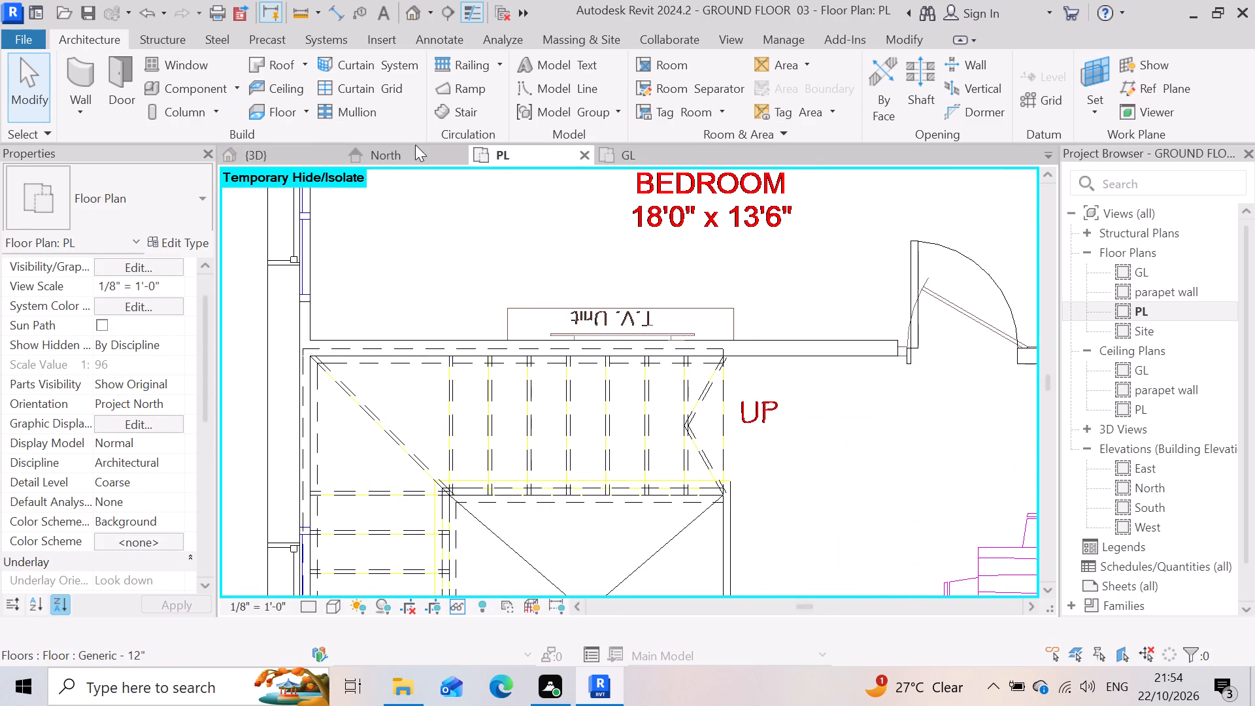
{"action": "left_click", "coordinate": [94, 66]}
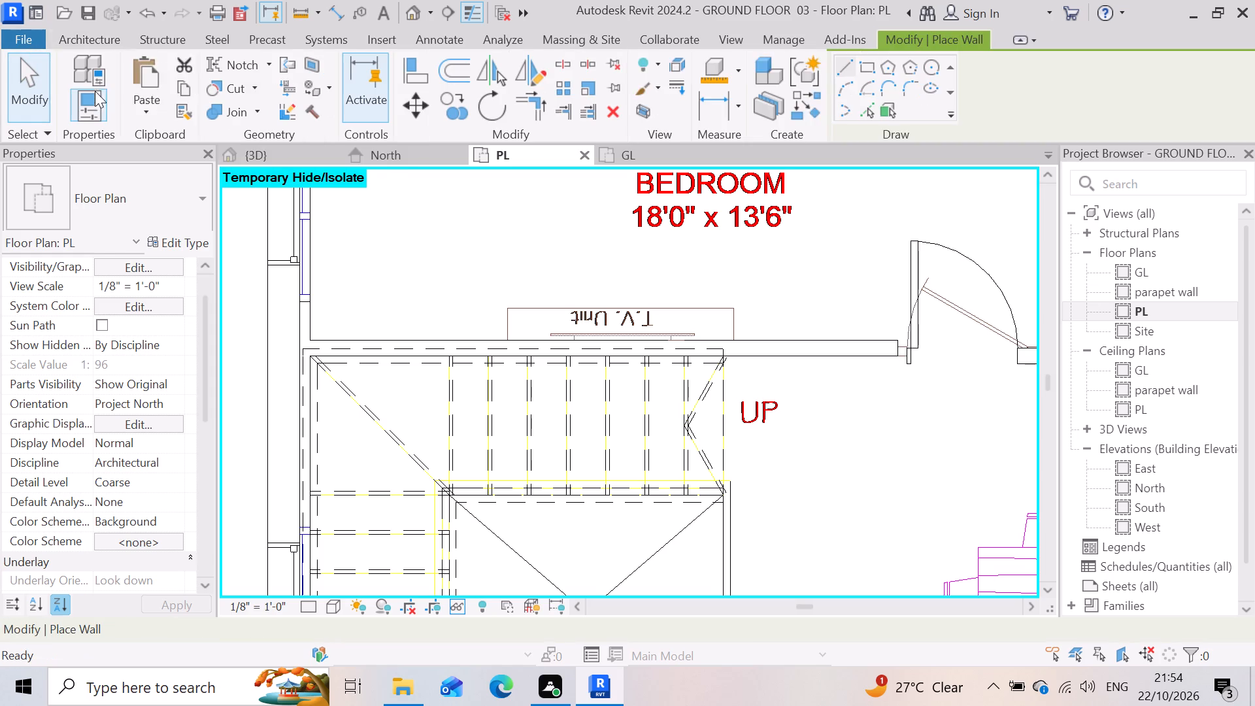
{"action": "scroll", "coordinate": [309, 296], "scroll_direction": "up", "scroll_amount": 3}
{"action": "scroll", "coordinate": [340, 344], "scroll_direction": "up", "scroll_amount": 3}
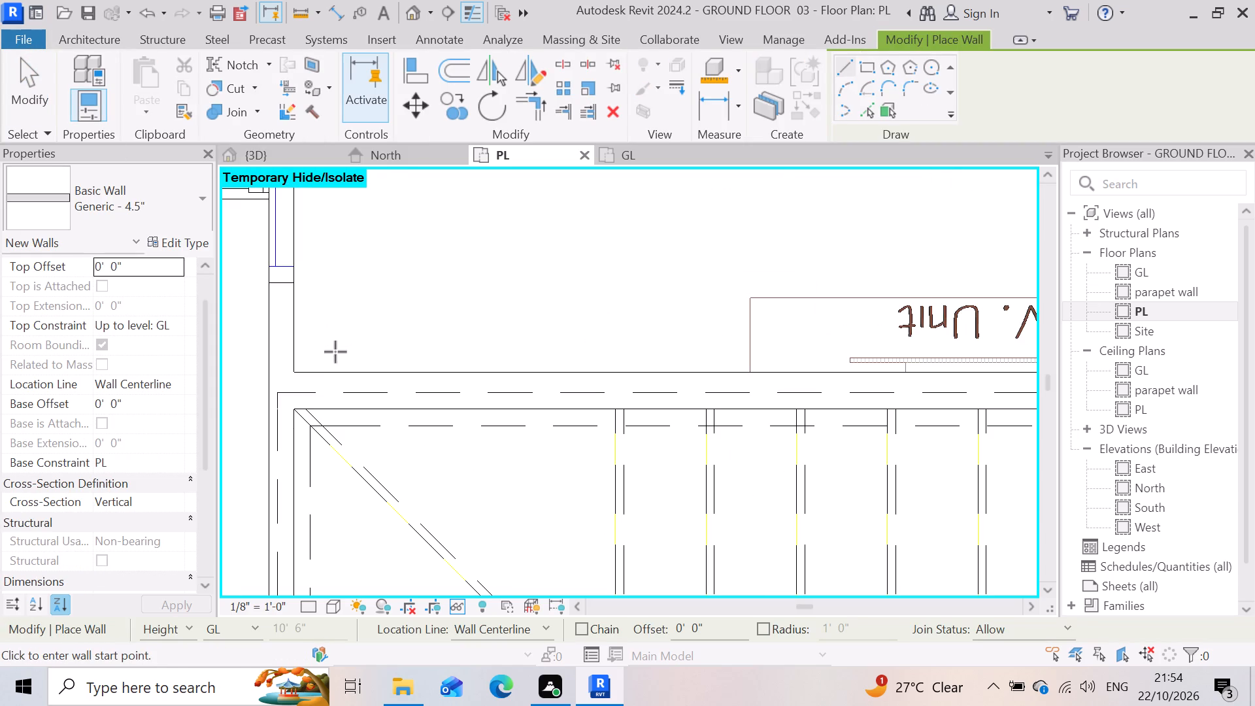
{"action": "left_click", "coordinate": [294, 363]}
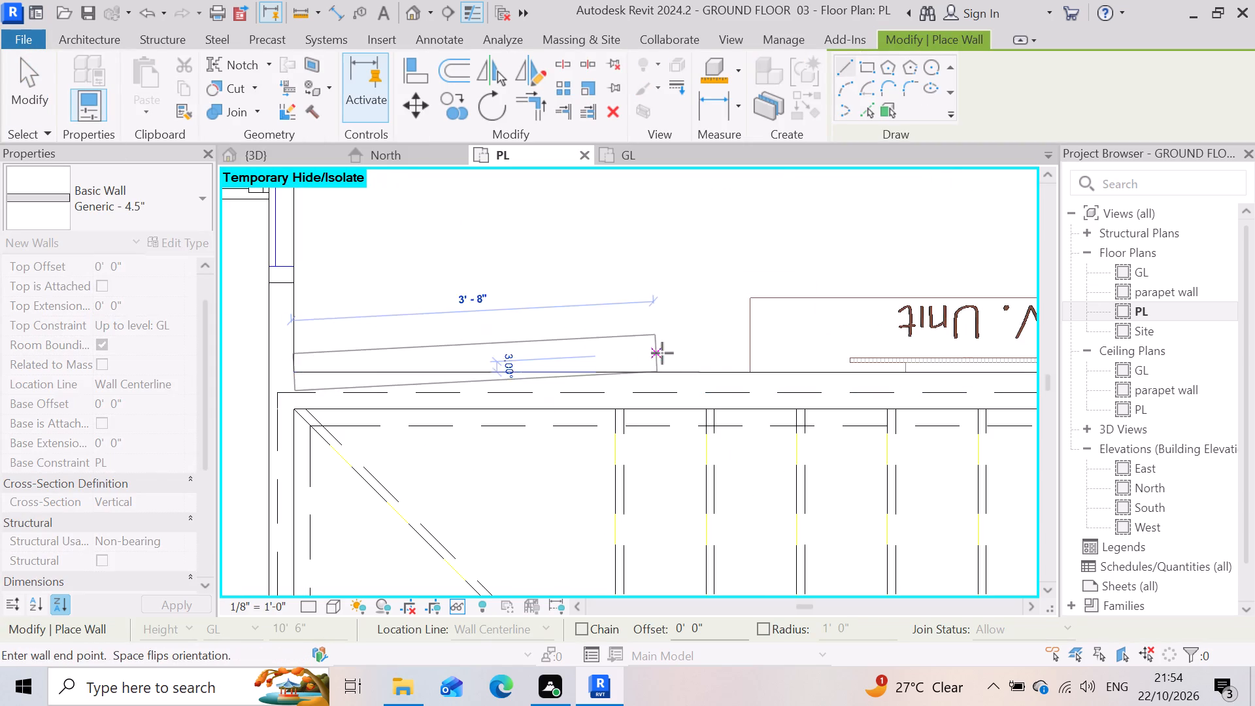
{"action": "scroll", "coordinate": [728, 356], "scroll_direction": "down", "scroll_amount": 9}
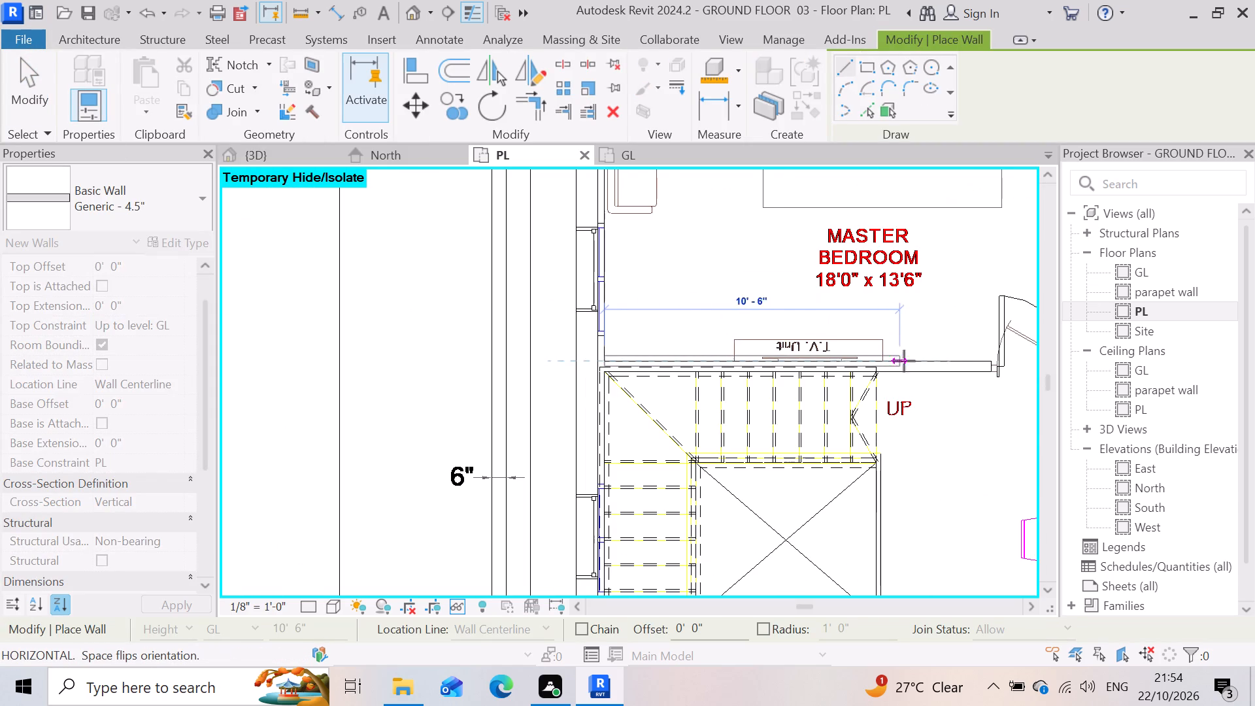
{"action": "scroll", "coordinate": [1006, 368], "scroll_direction": "up", "scroll_amount": 8}
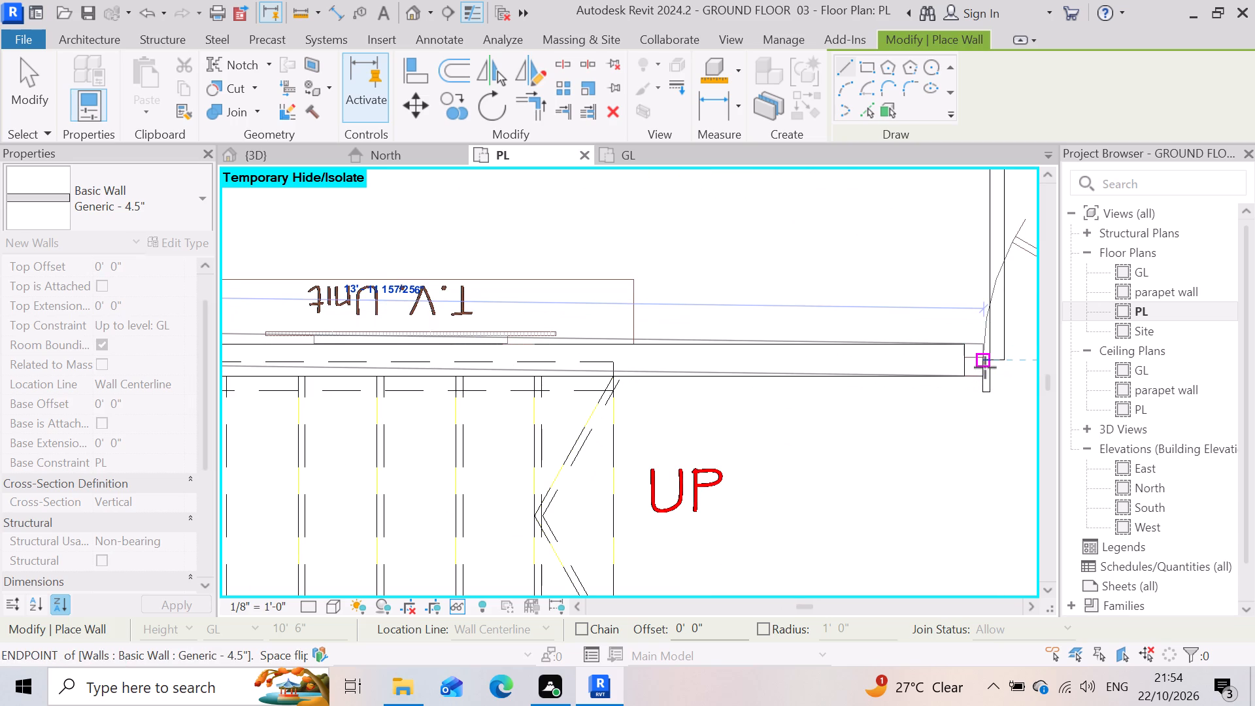
{"action": "scroll", "coordinate": [979, 350], "scroll_direction": "up", "scroll_amount": 3}
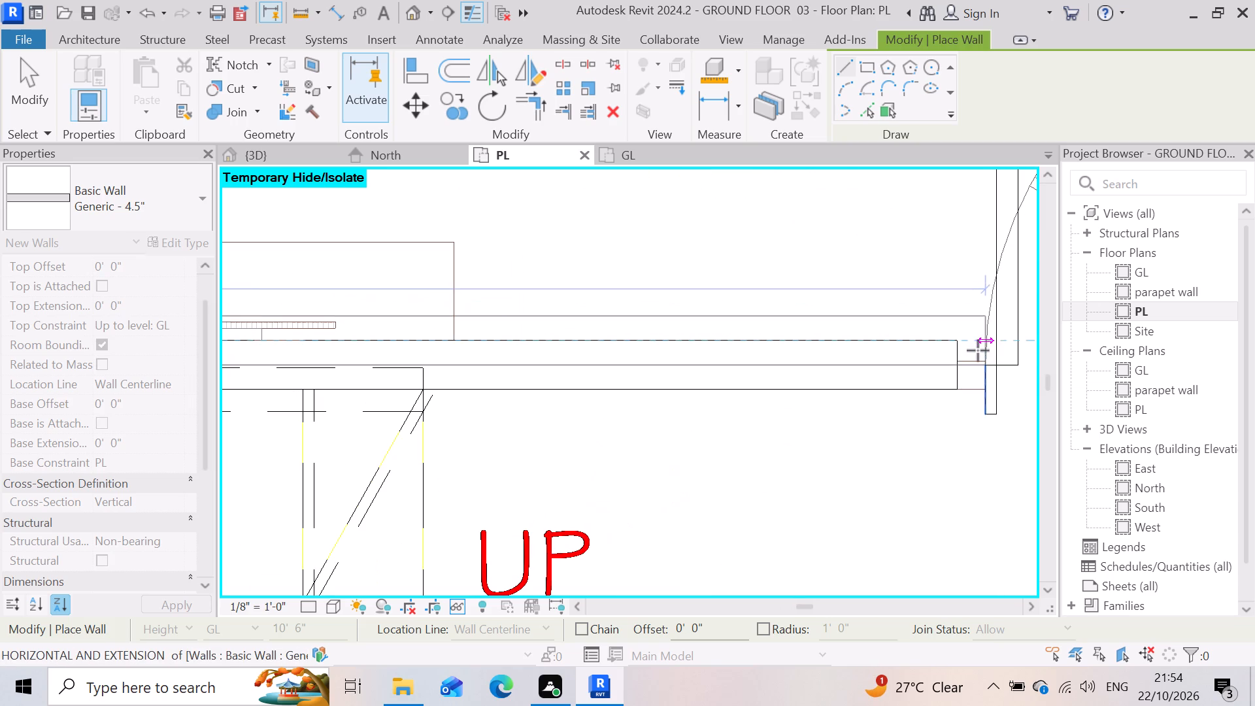
{"action": "left_click", "coordinate": [1018, 333]}
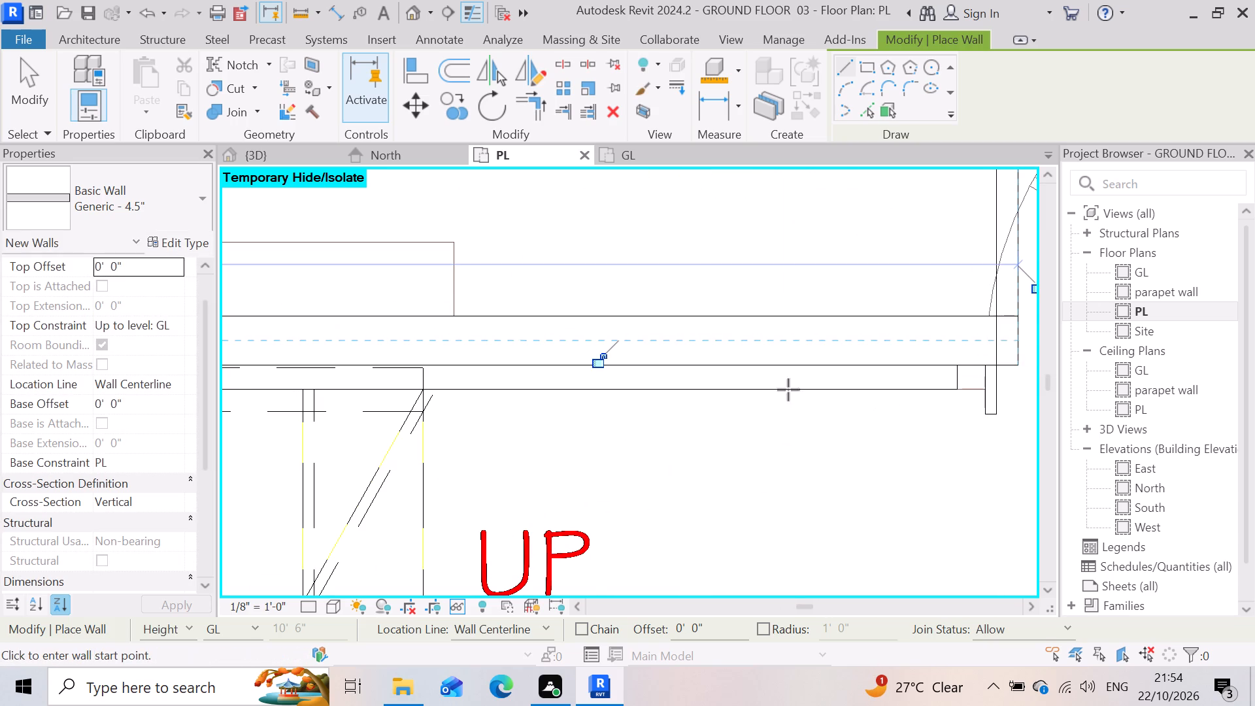
{"action": "scroll", "coordinate": [786, 375], "scroll_direction": "down", "scroll_amount": 11}
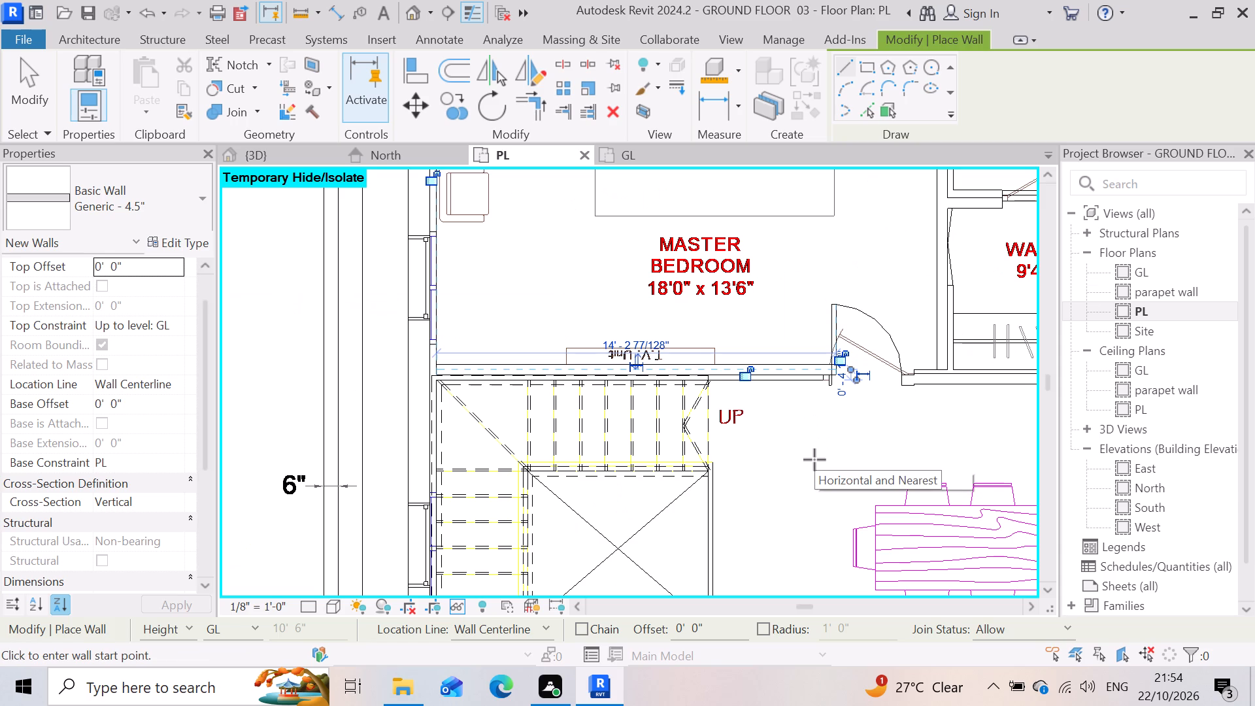
{"action": "key", "text": "Escape"}
{"action": "scroll", "coordinate": [516, 299], "scroll_direction": "down", "scroll_amount": 5}
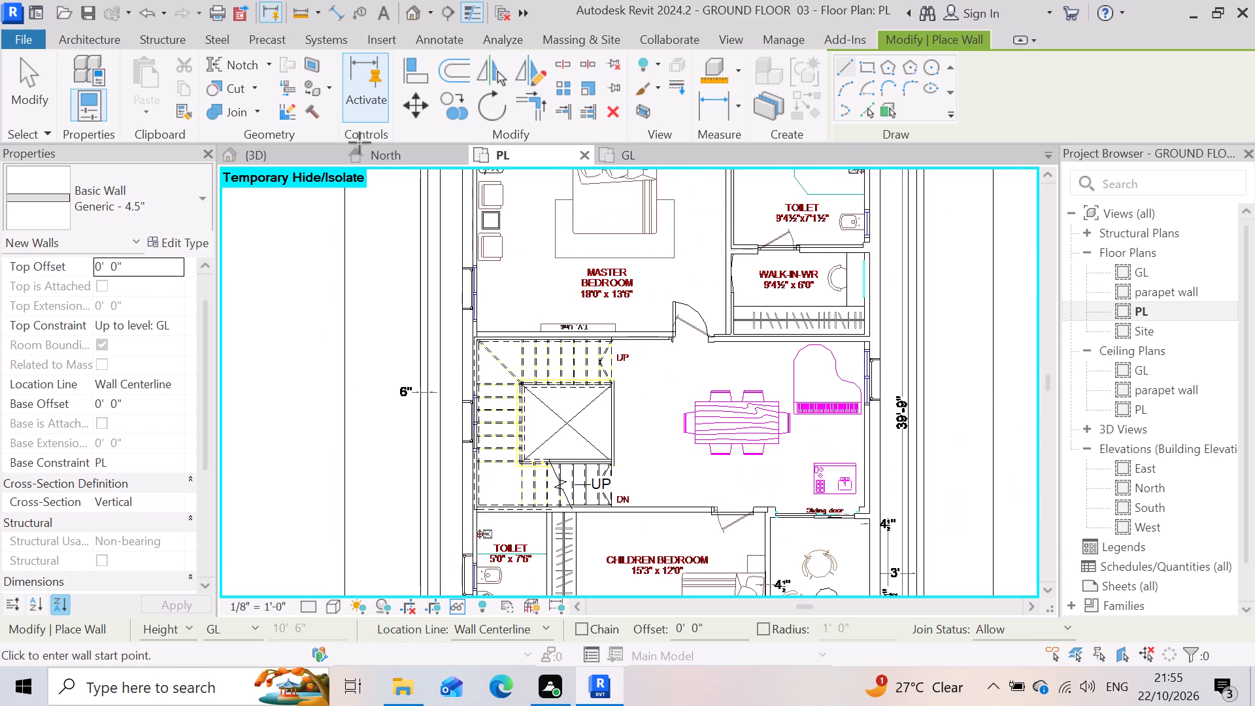
In the 3D view, set the Top Offset of the new wall beside the stair to -6".
{"action": "left_click", "coordinate": [305, 161]}
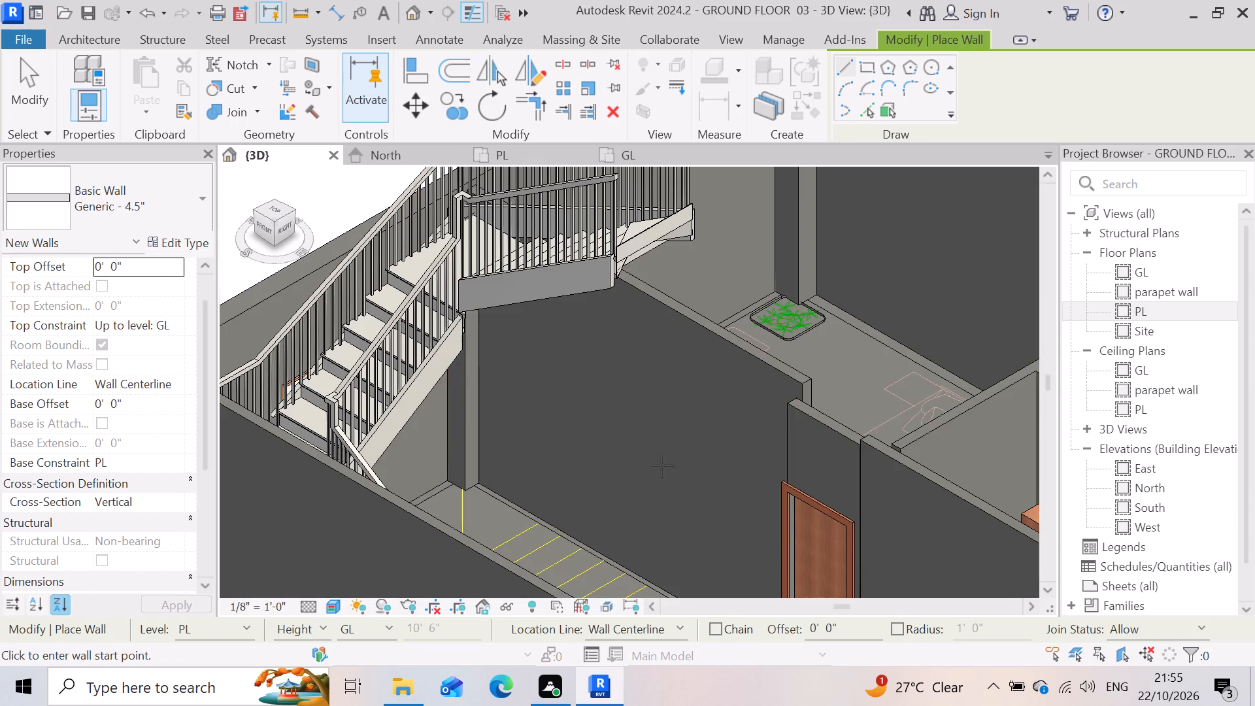
{"action": "scroll", "coordinate": [657, 449], "scroll_direction": "down", "scroll_amount": 8}
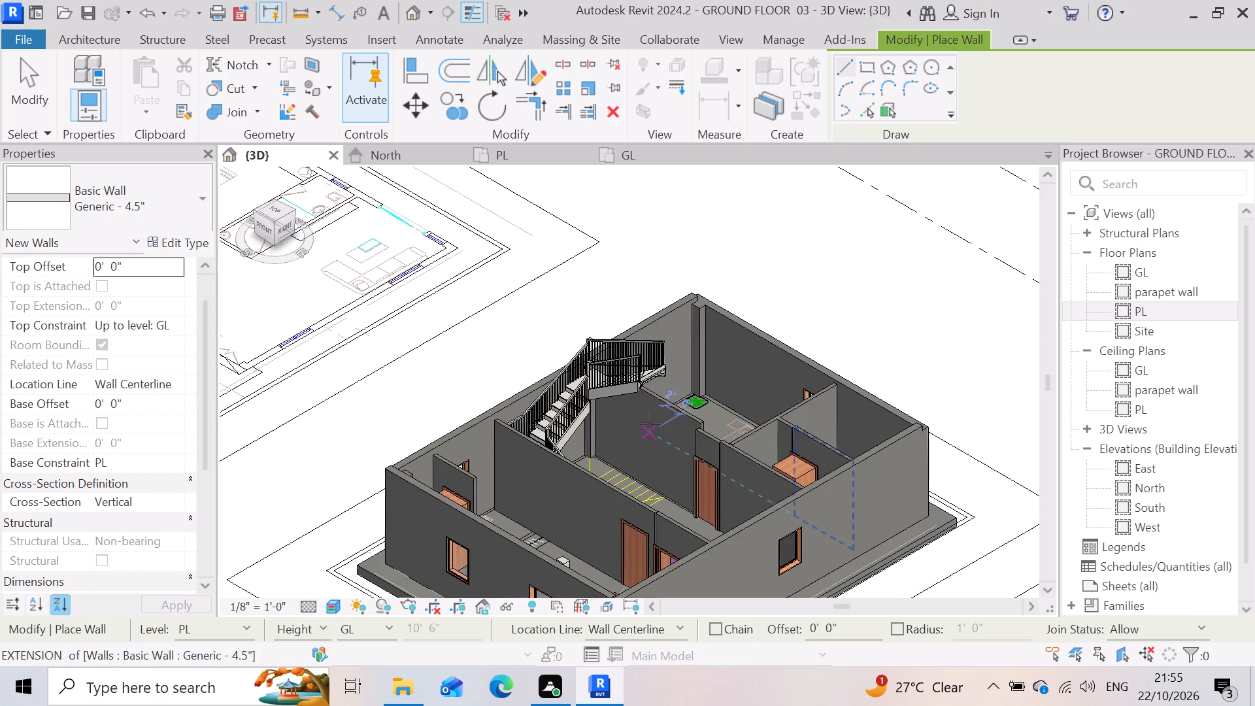
{"action": "scroll", "coordinate": [653, 404], "scroll_direction": "up", "scroll_amount": 3}
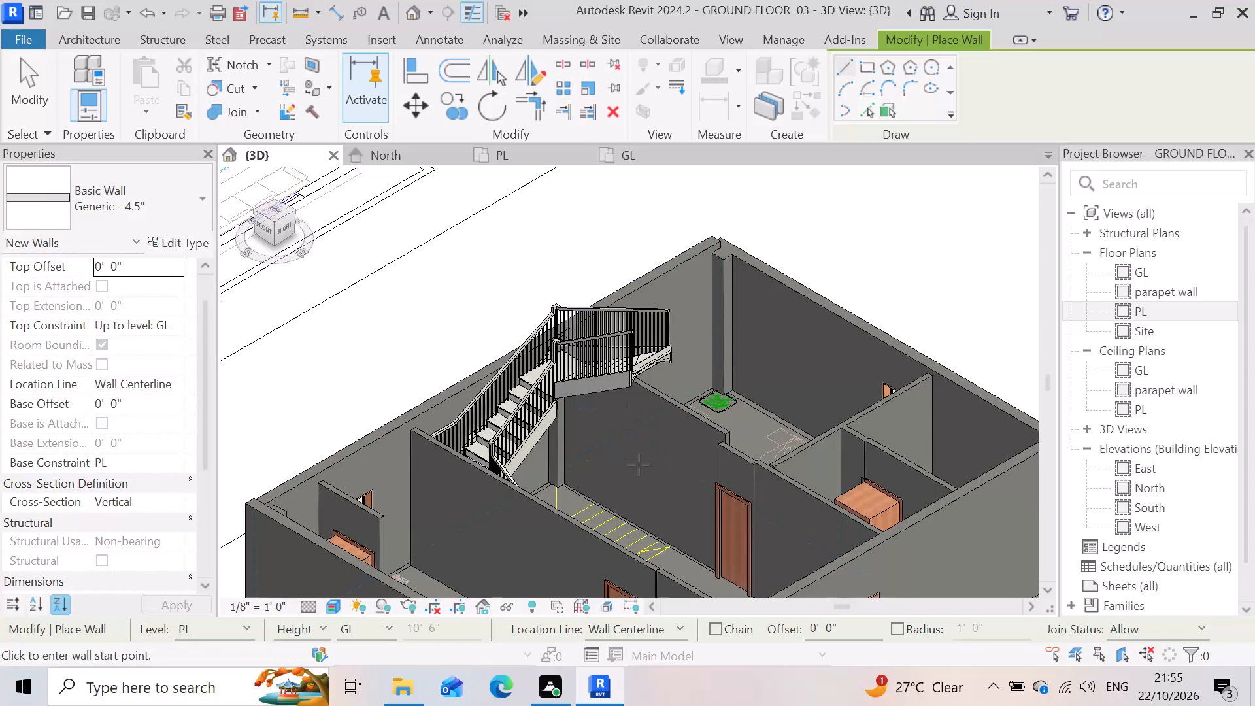
{"action": "key", "text": "Escape"}
{"action": "left_click", "coordinate": [648, 450]}
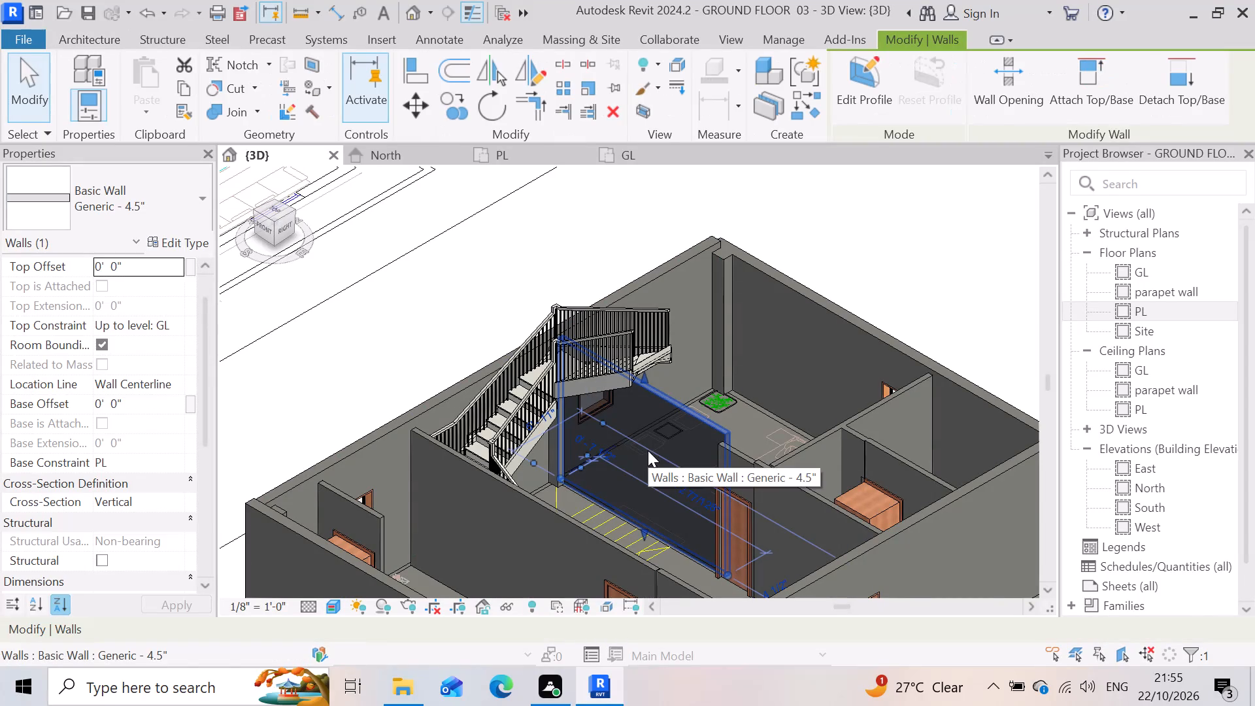
{"action": "left_click", "coordinate": [137, 264]}
{"action": "left_click_drag", "start_coordinate": [137, 264], "coordinate": [29, 254]}
{"action": "key", "text": "minus"}
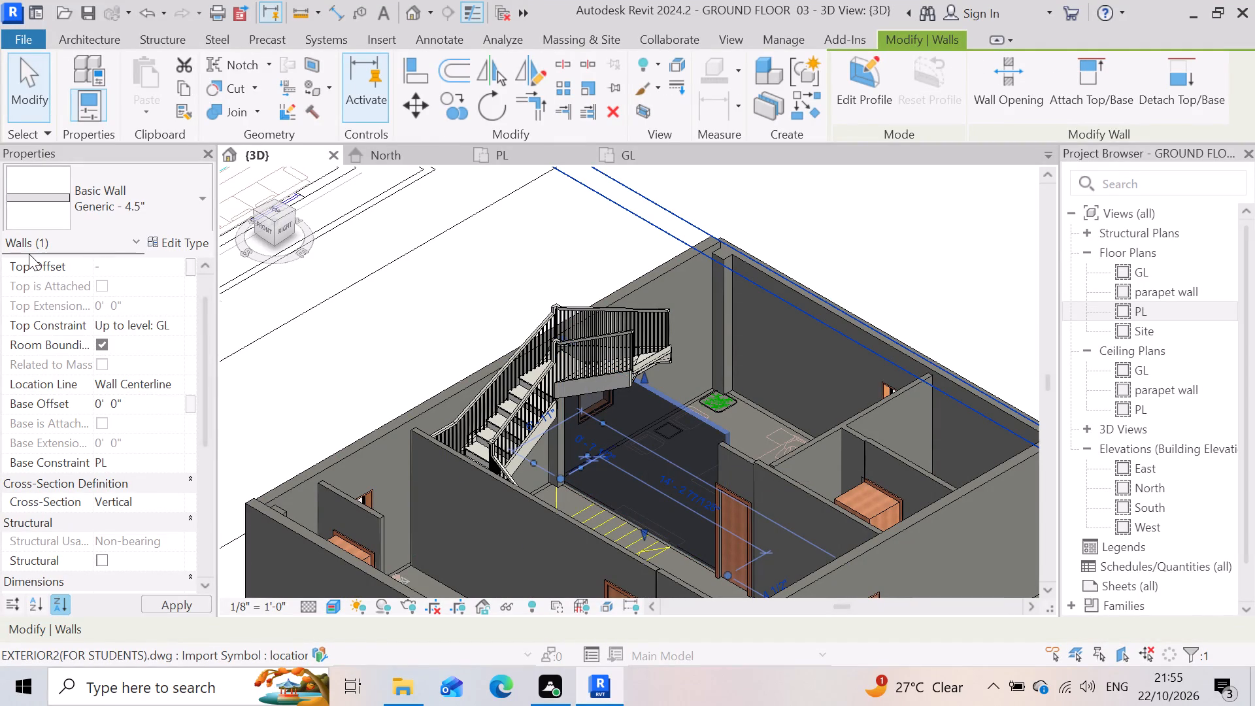
{"action": "key", "text": "6"}
{"action": "key", "text": "shift+quotedbl"}
{"action": "key", "text": "Return"}
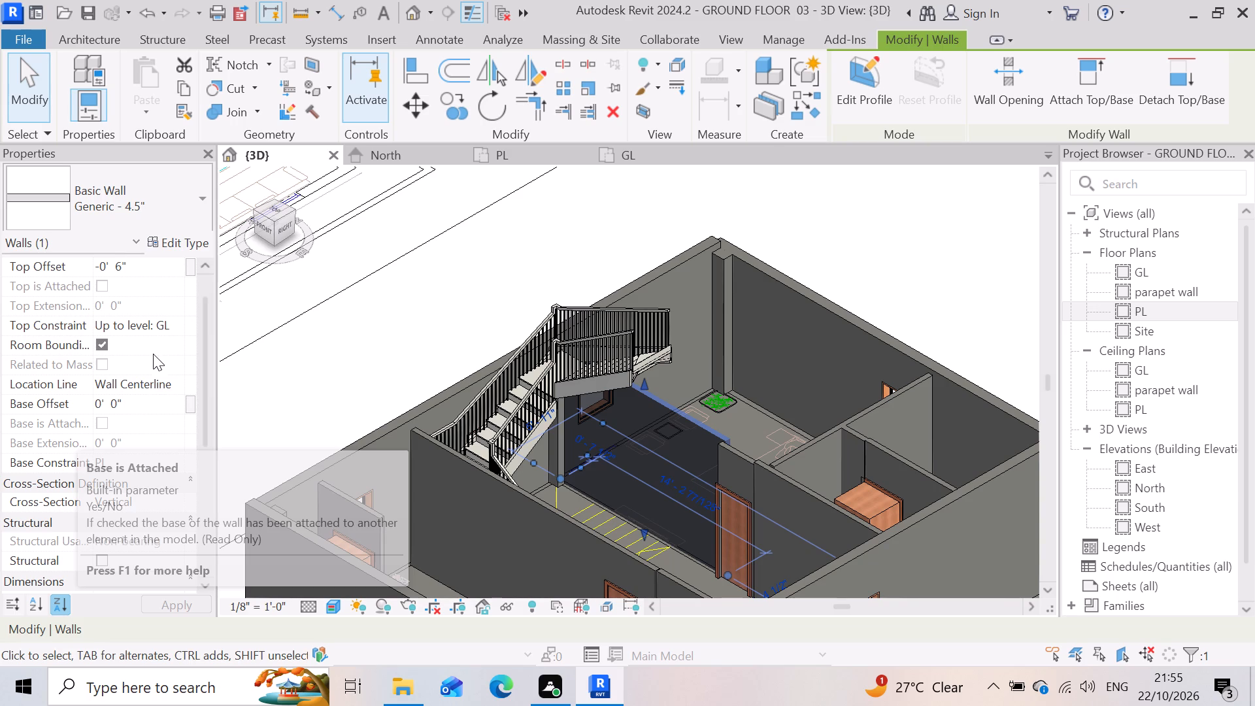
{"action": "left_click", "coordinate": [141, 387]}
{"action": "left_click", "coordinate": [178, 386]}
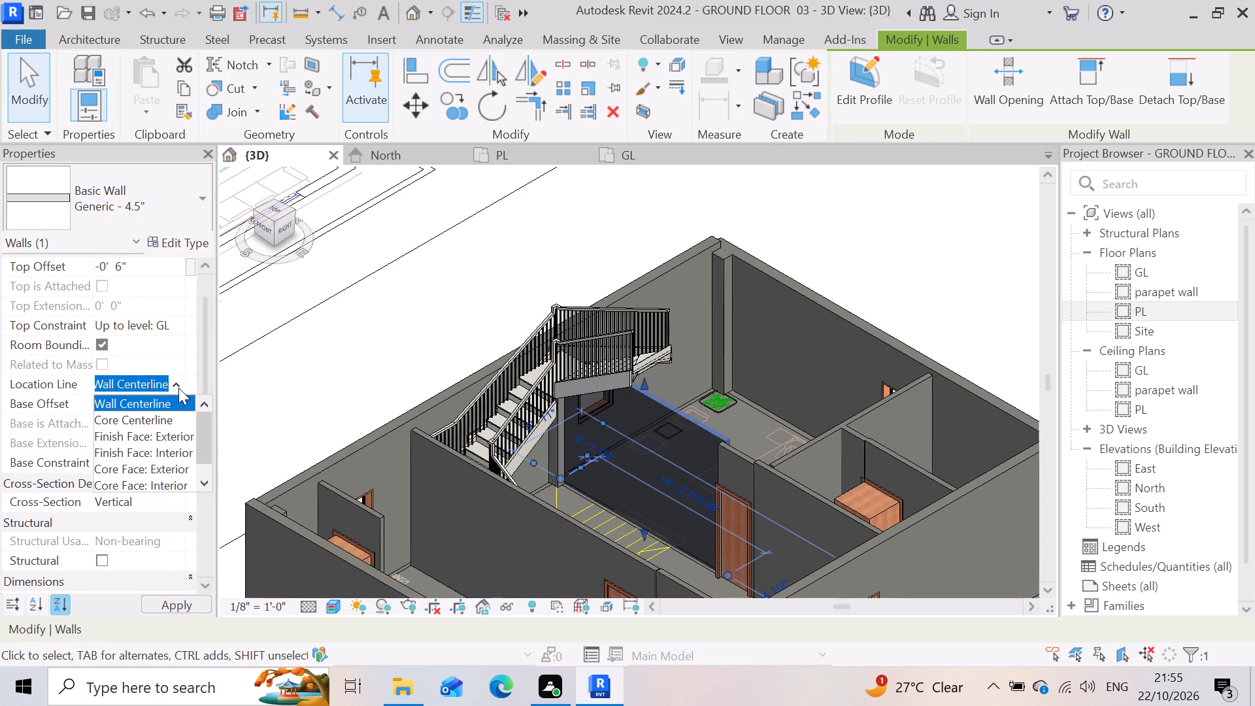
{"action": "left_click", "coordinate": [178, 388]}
Examine how the stair and its railings meet the neighbouring walls in the 3D view.
{"action": "scroll", "coordinate": [617, 418], "scroll_direction": "down", "scroll_amount": 2}
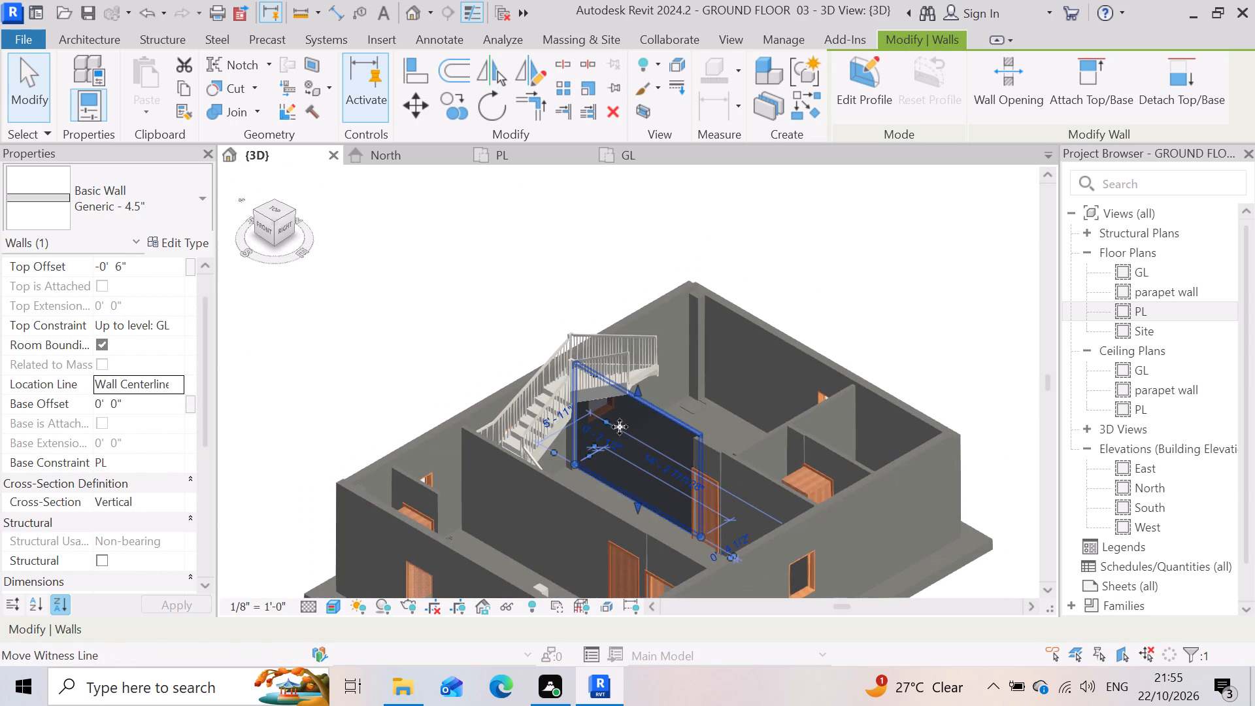
{"action": "key", "text": "Escape"}
{"action": "scroll", "coordinate": [641, 366], "scroll_direction": "up", "scroll_amount": 5}
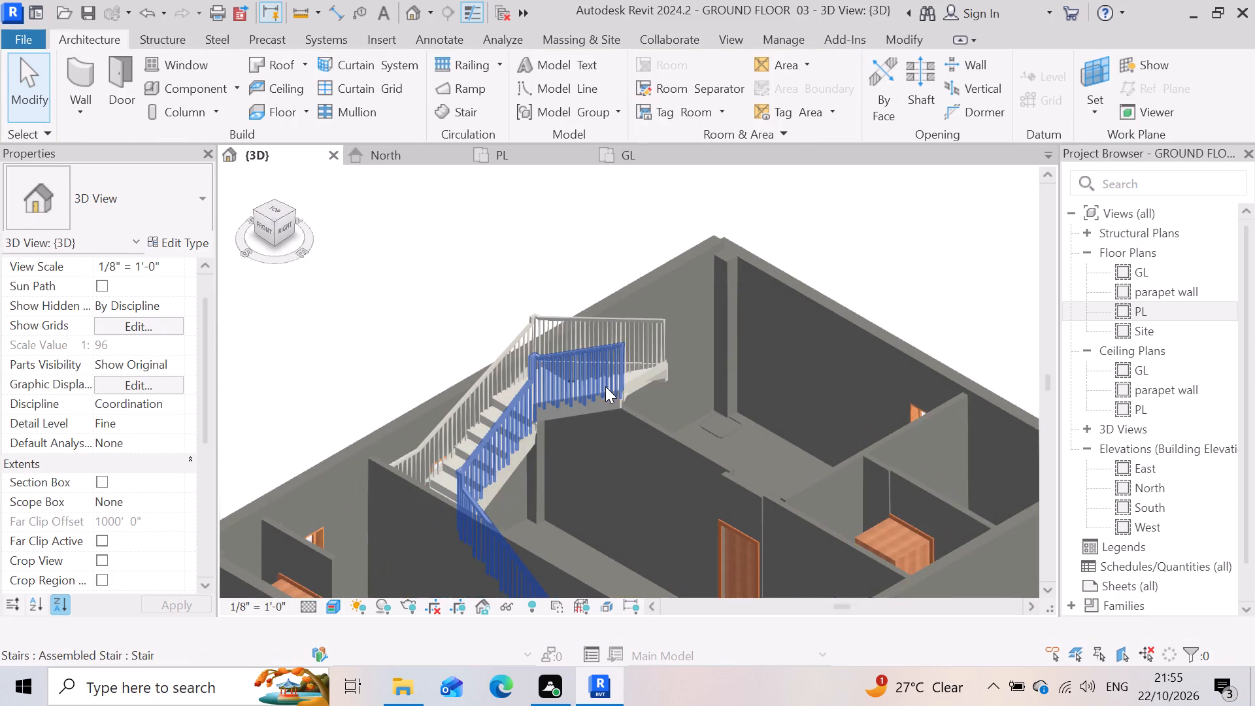
{"action": "scroll", "coordinate": [605, 386], "scroll_direction": "up", "scroll_amount": 2}
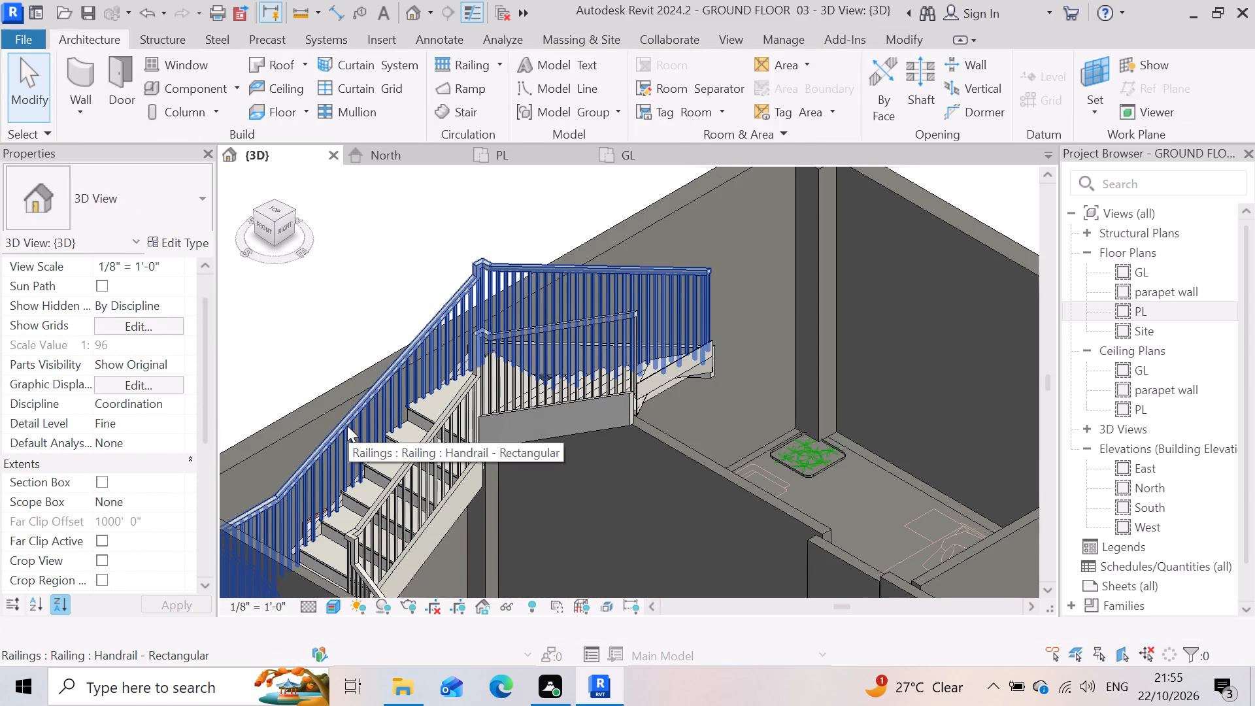
{"action": "scroll", "coordinate": [694, 428], "scroll_direction": "down", "scroll_amount": 5}
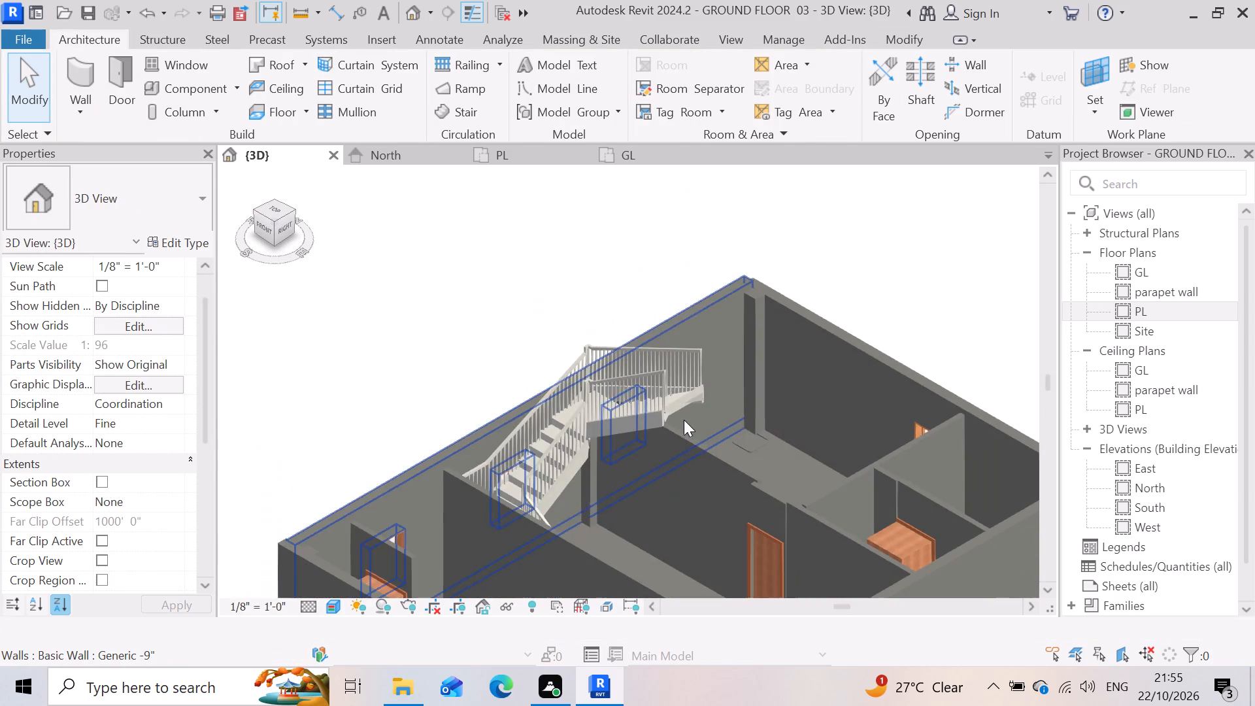
{"action": "scroll", "coordinate": [682, 431], "scroll_direction": "down", "scroll_amount": 4}
{"action": "scroll", "coordinate": [589, 502], "scroll_direction": "up", "scroll_amount": 8}
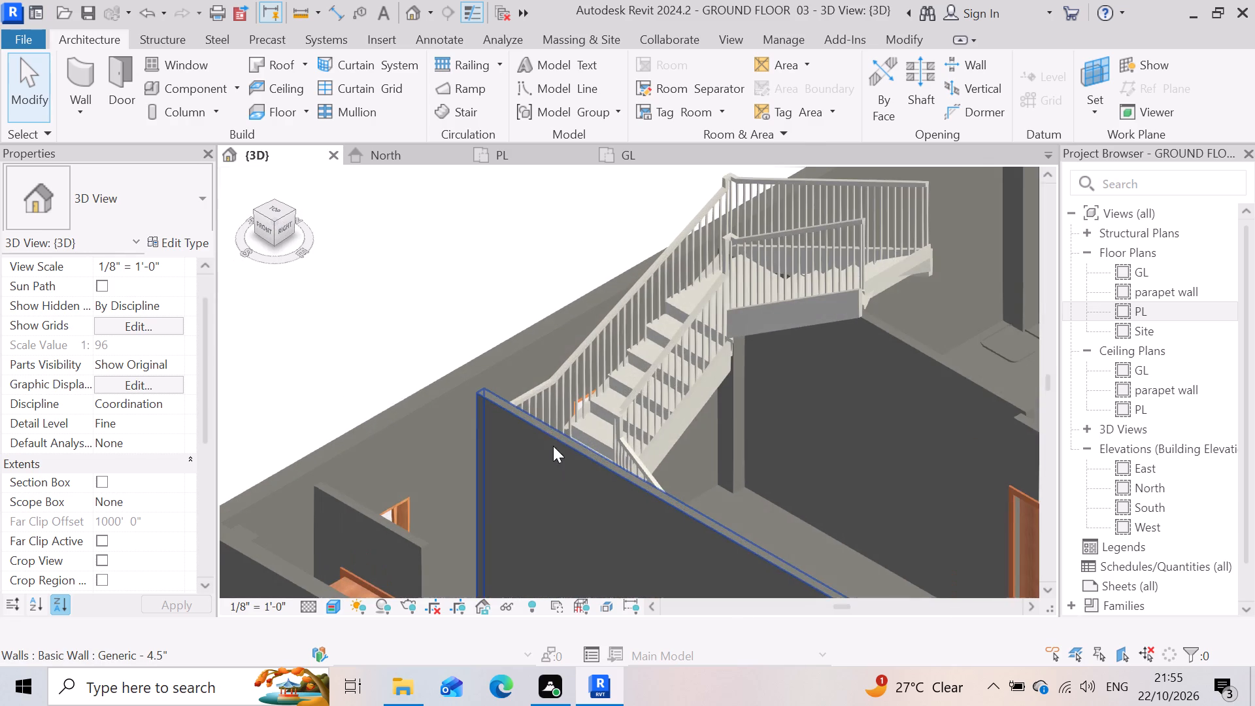
{"action": "scroll", "coordinate": [548, 433], "scroll_direction": "up", "scroll_amount": 4}
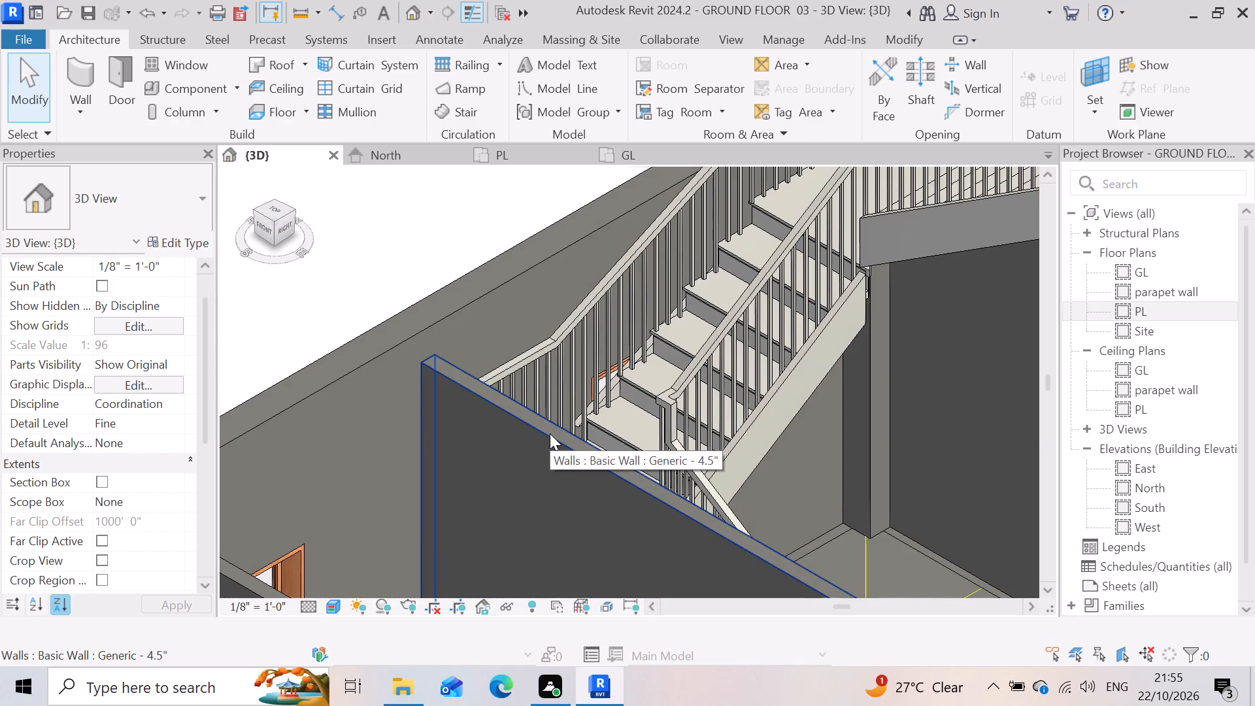
{"action": "scroll", "coordinate": [608, 393], "scroll_direction": "down", "scroll_amount": 5}
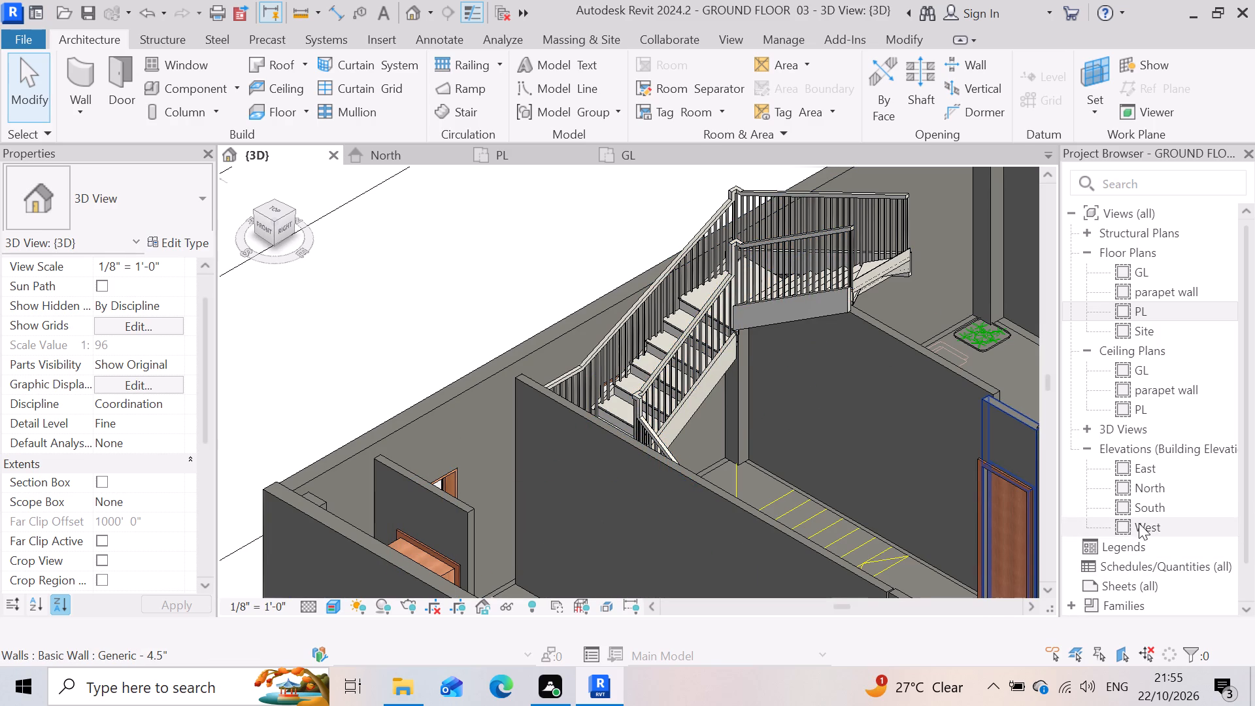
Examine the stair and its railings against the level lines in the North elevation.
{"action": "double_click", "coordinate": [1152, 490]}
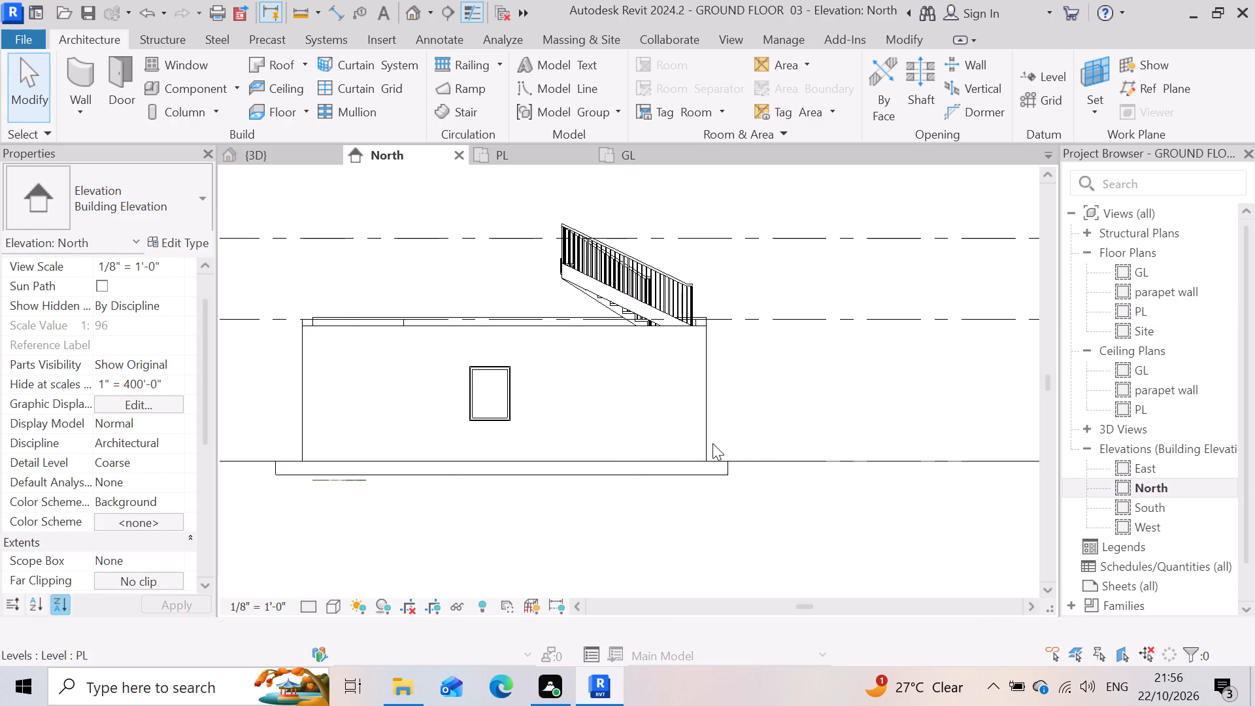
{"action": "scroll", "coordinate": [614, 209], "scroll_direction": "up", "scroll_amount": 3}
{"action": "scroll", "coordinate": [469, 387], "scroll_direction": "down", "scroll_amount": 8}
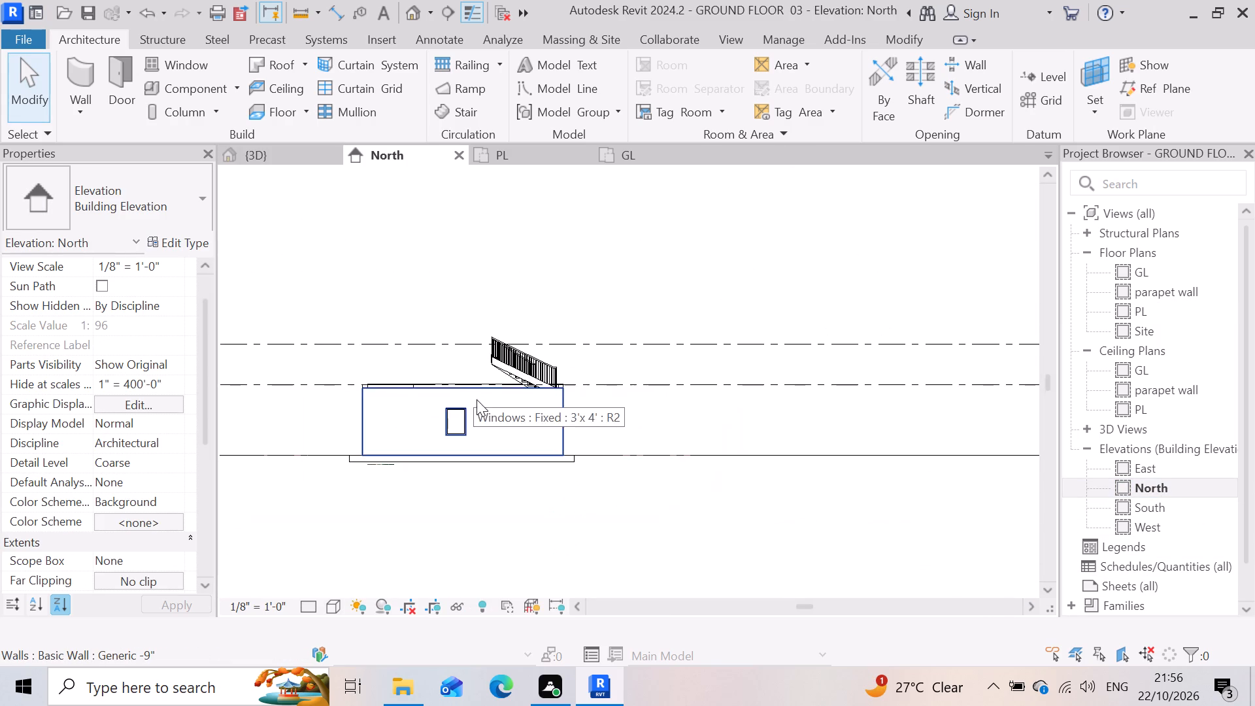
{"action": "scroll", "coordinate": [499, 339], "scroll_direction": "up", "scroll_amount": 7}
{"action": "left_click", "coordinate": [514, 342]}
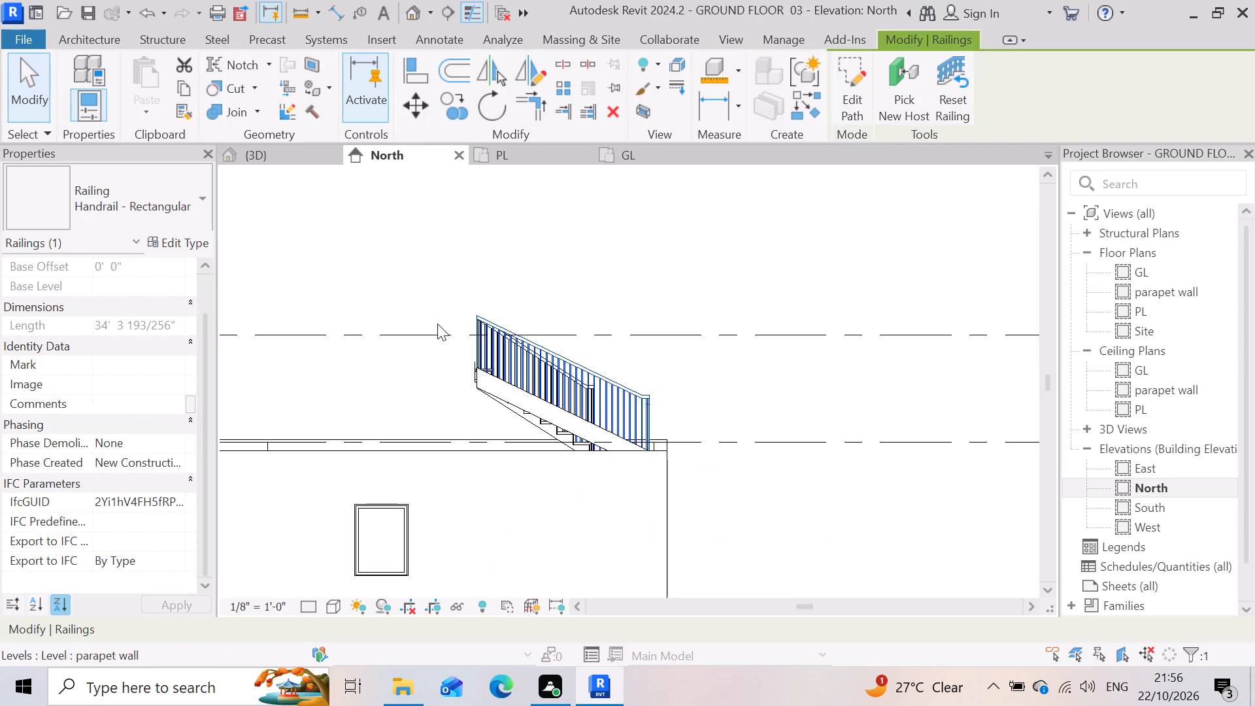
{"action": "scroll", "coordinate": [437, 331], "scroll_direction": "up", "scroll_amount": 4}
{"action": "left_click", "coordinate": [427, 412]}
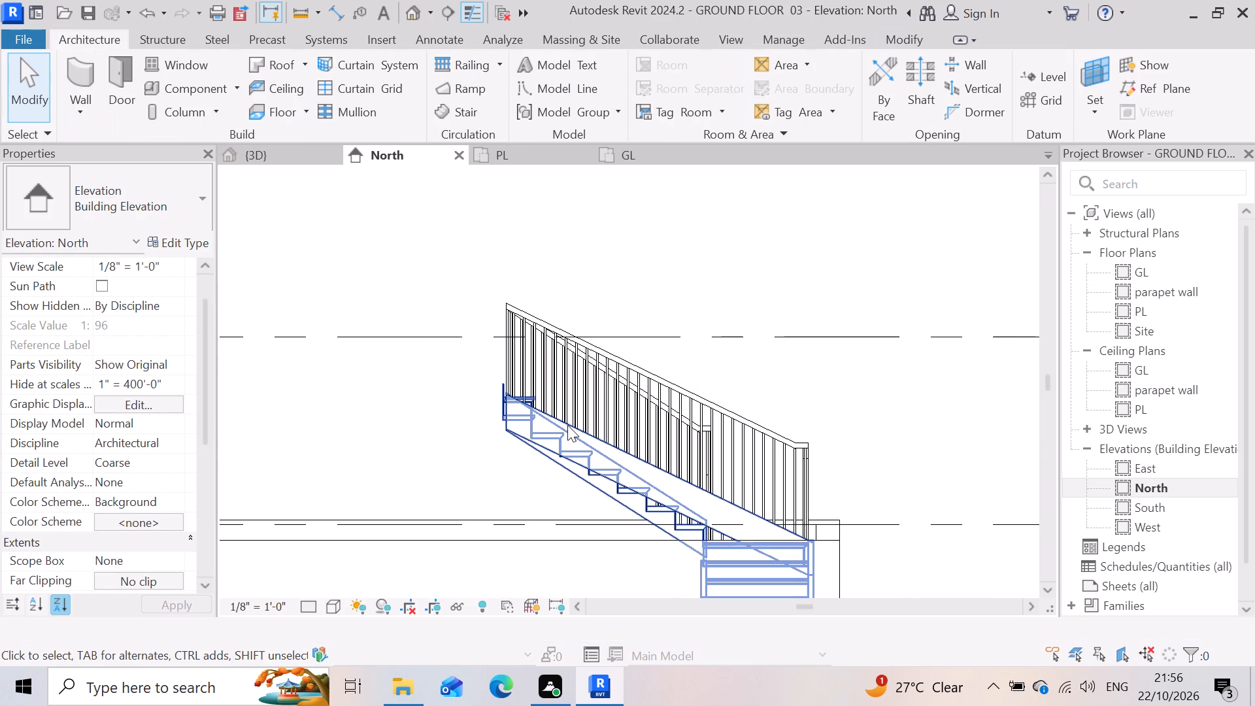
Set the stair's Top Offset to -6" in the North elevation, keeping GL as its Top Level.
{"action": "left_click", "coordinate": [748, 524]}
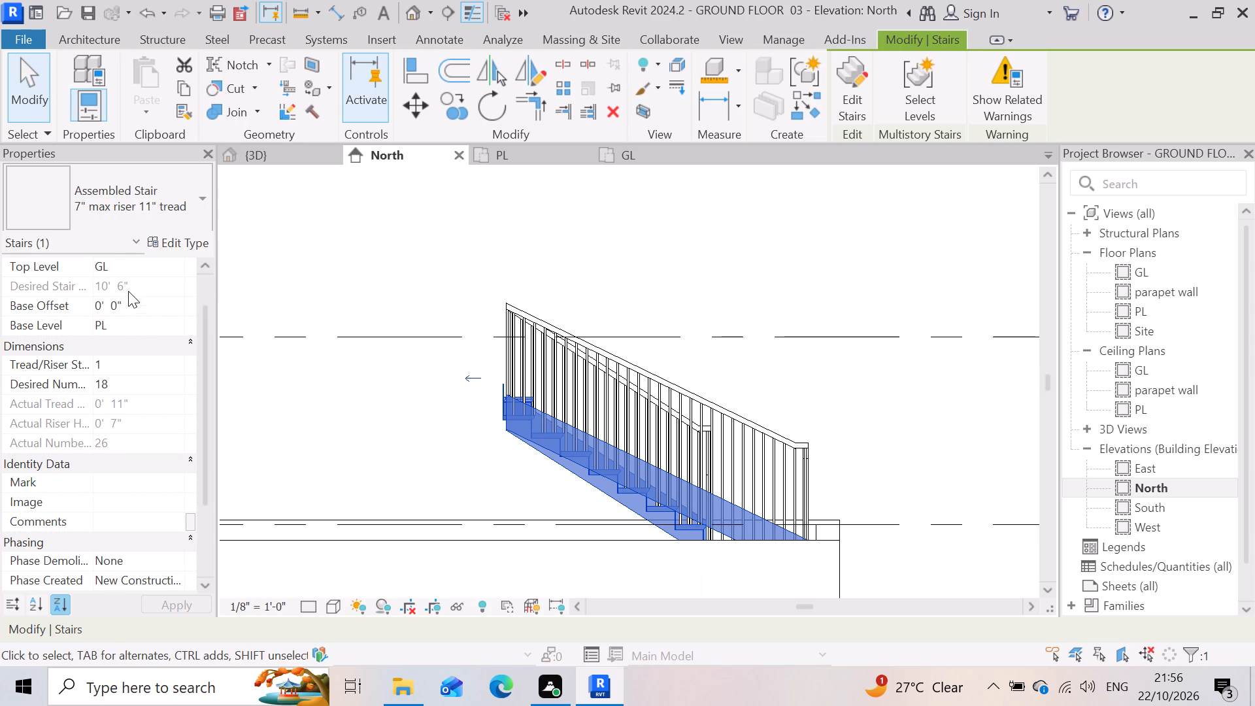
{"action": "left_click", "coordinate": [136, 271]}
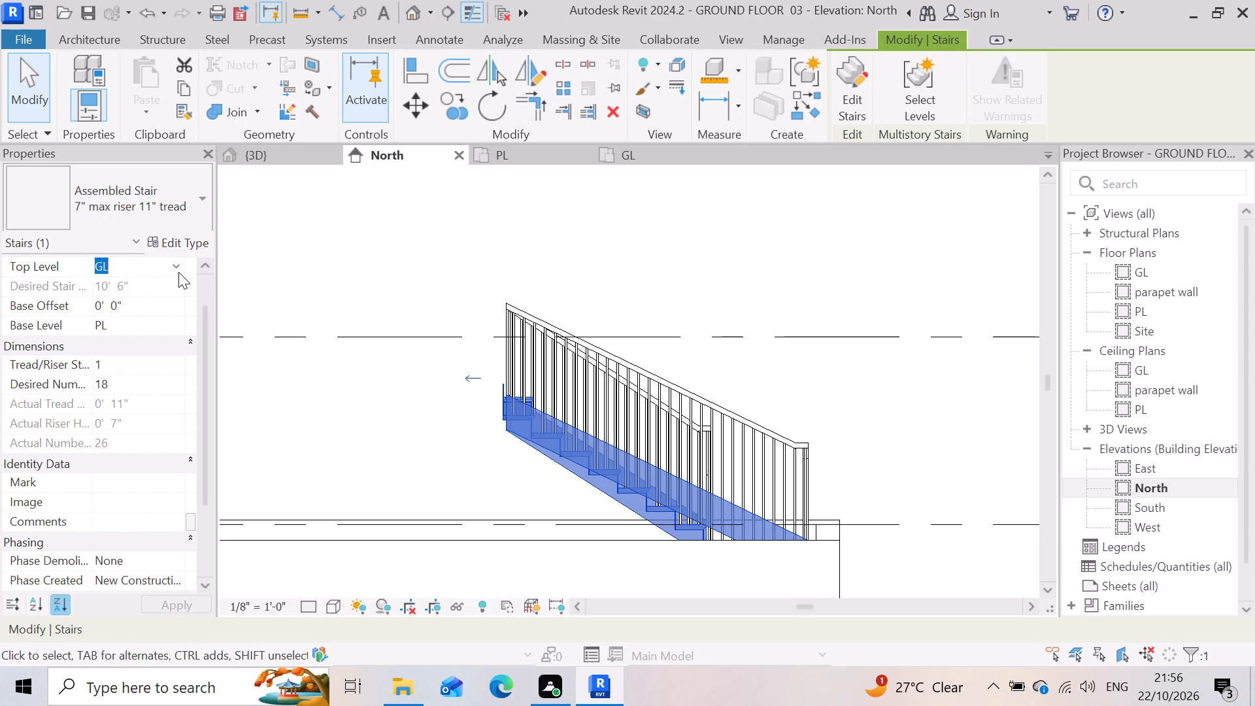
{"action": "left_click", "coordinate": [178, 272]}
{"action": "left_click", "coordinate": [139, 314]}
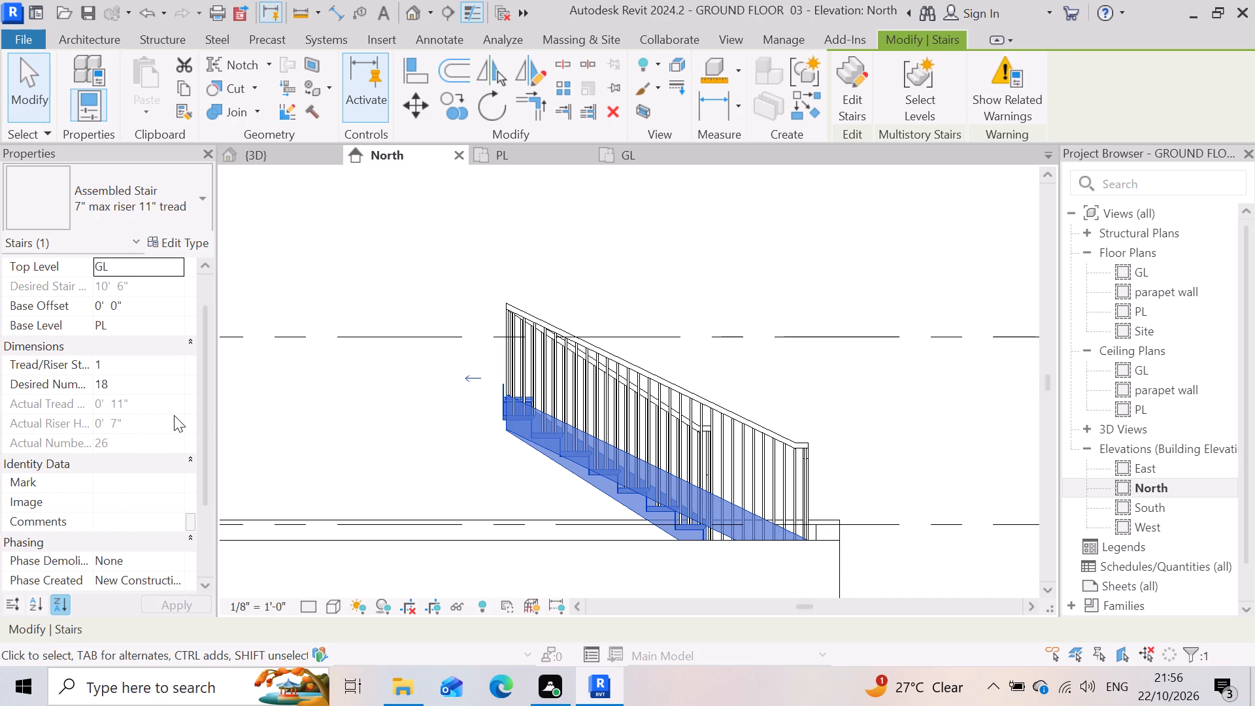
{"action": "scroll", "coordinate": [171, 412], "scroll_direction": "down", "scroll_amount": 1}
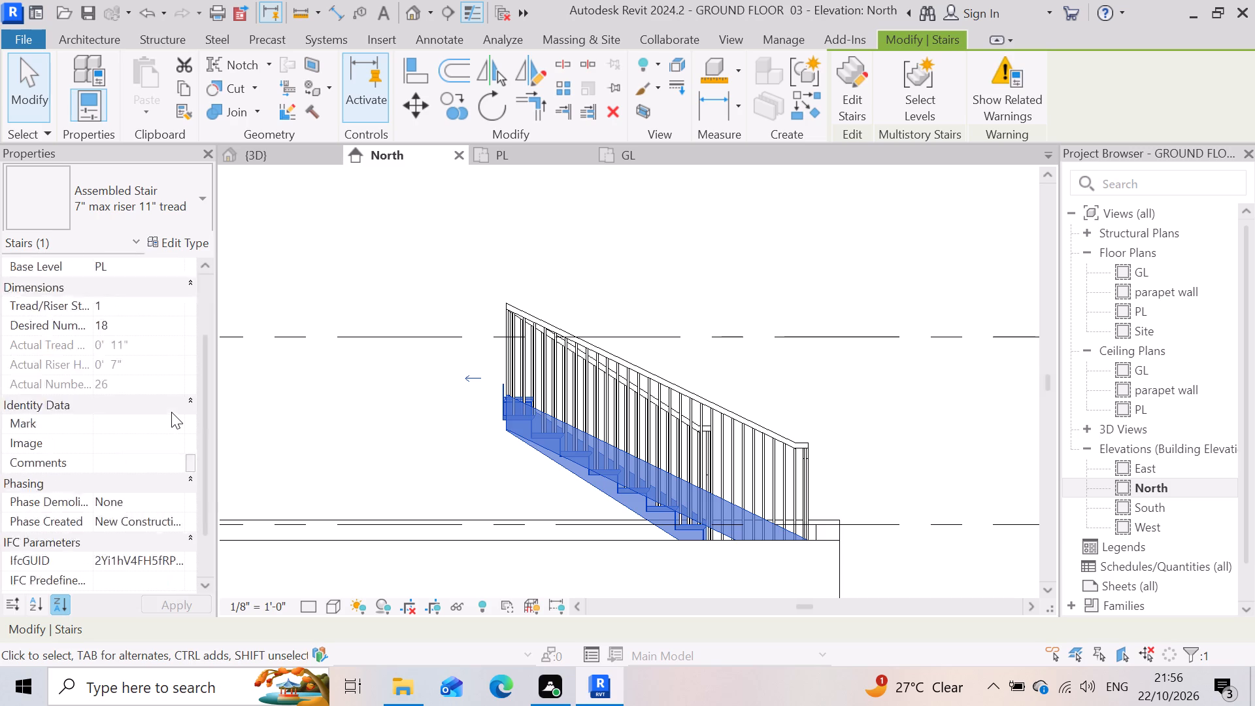
{"action": "scroll", "coordinate": [171, 412], "scroll_direction": "down", "scroll_amount": 1}
{"action": "scroll", "coordinate": [173, 410], "scroll_direction": "up", "scroll_amount": 6}
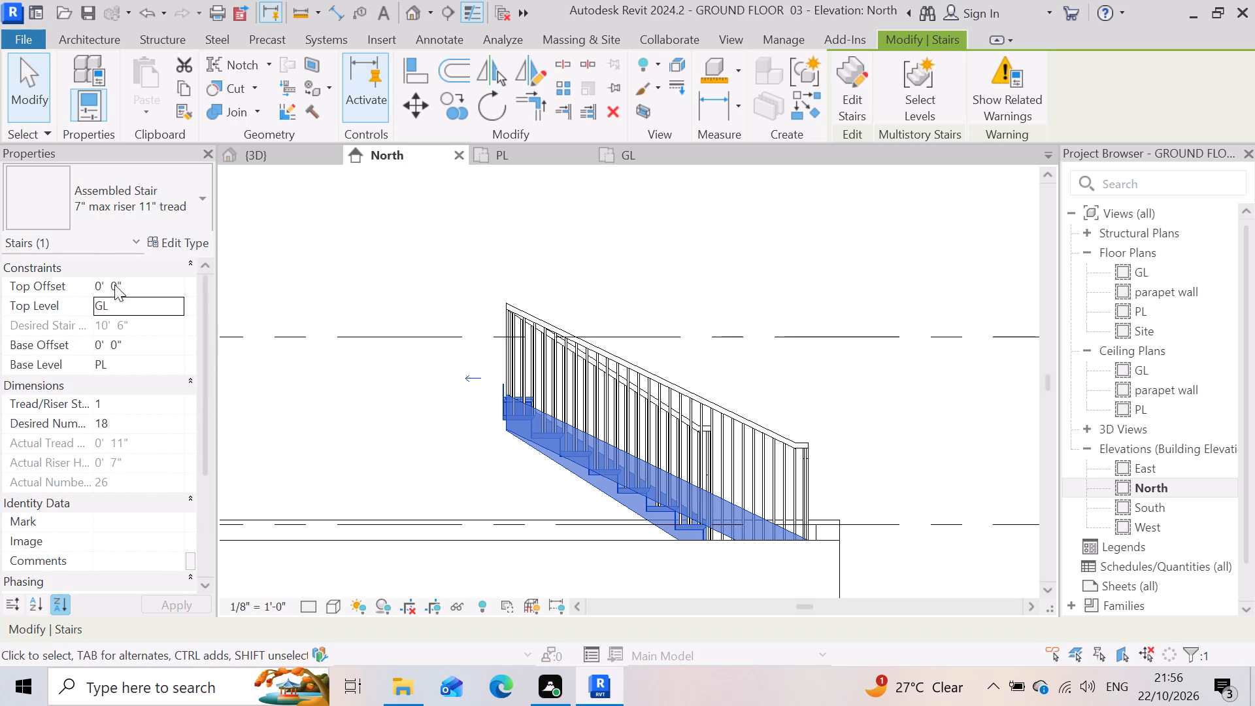
{"action": "left_click", "coordinate": [139, 287]}
{"action": "left_click_drag", "start_coordinate": [148, 282], "coordinate": [58, 274]}
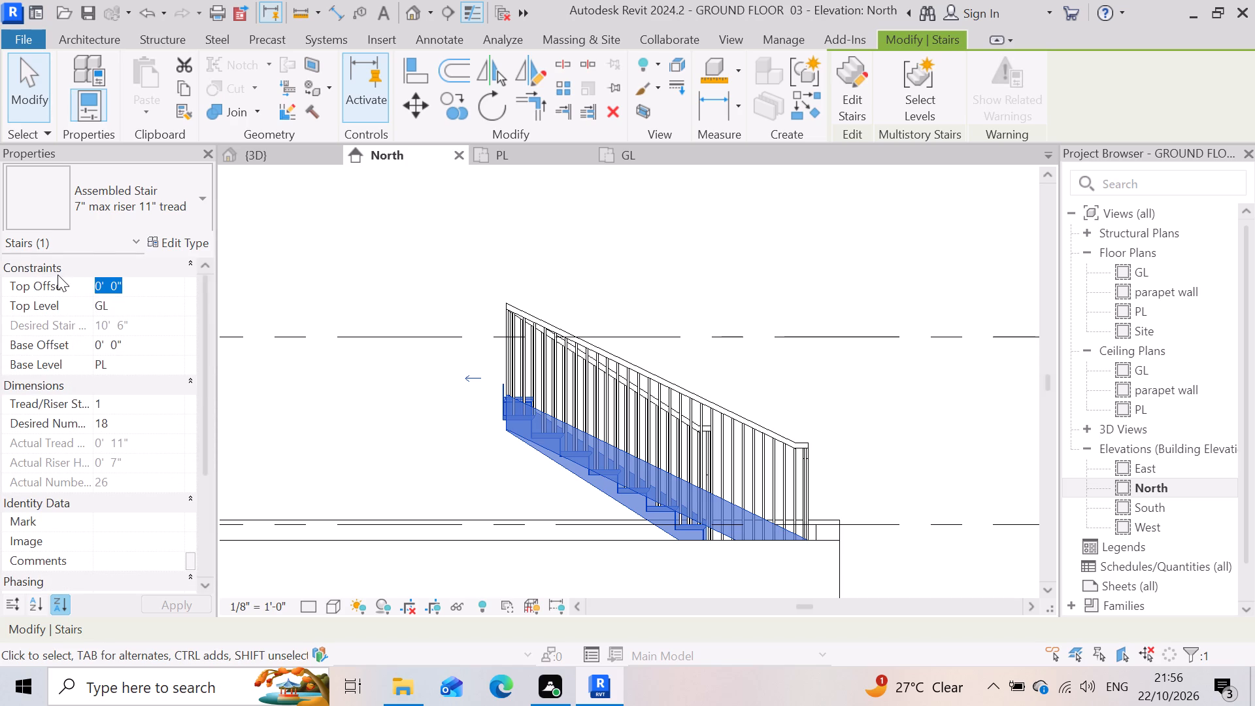
{"action": "key", "text": "minus"}
{"action": "key", "text": "6"}
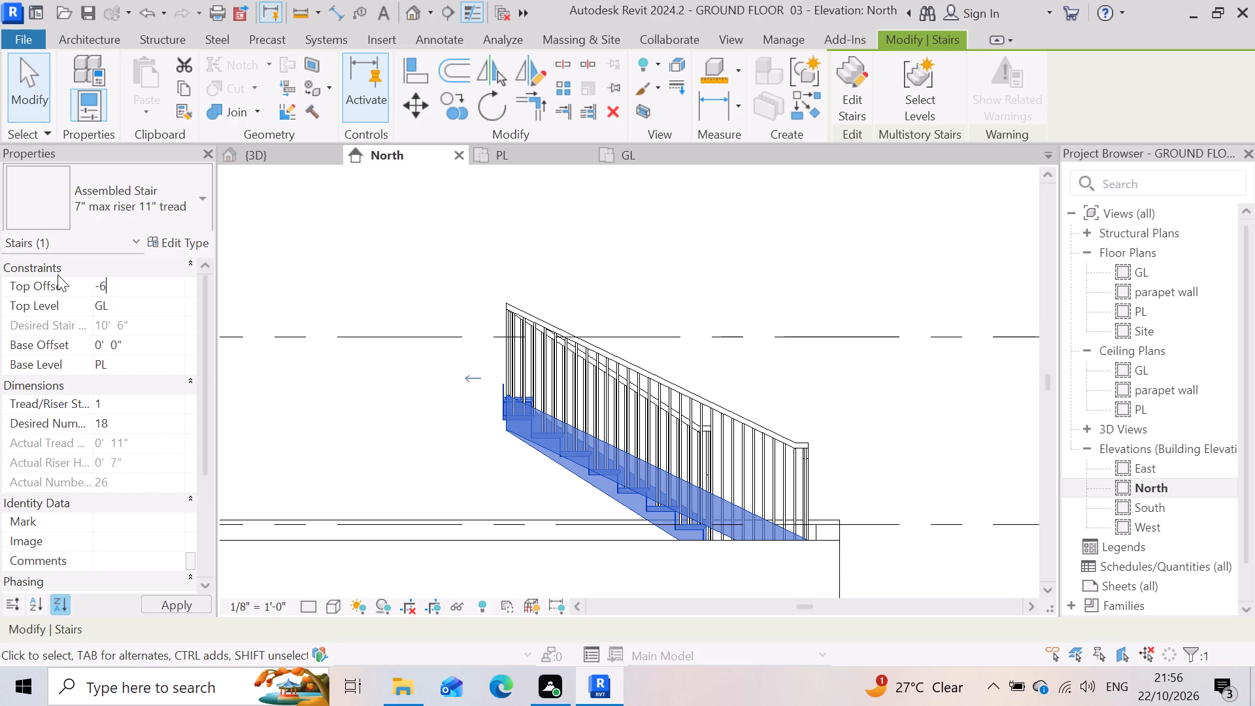
{"action": "key", "text": "shift+quotedbl"}
{"action": "key", "text": "Return"}
{"action": "left_click", "coordinate": [157, 603]}
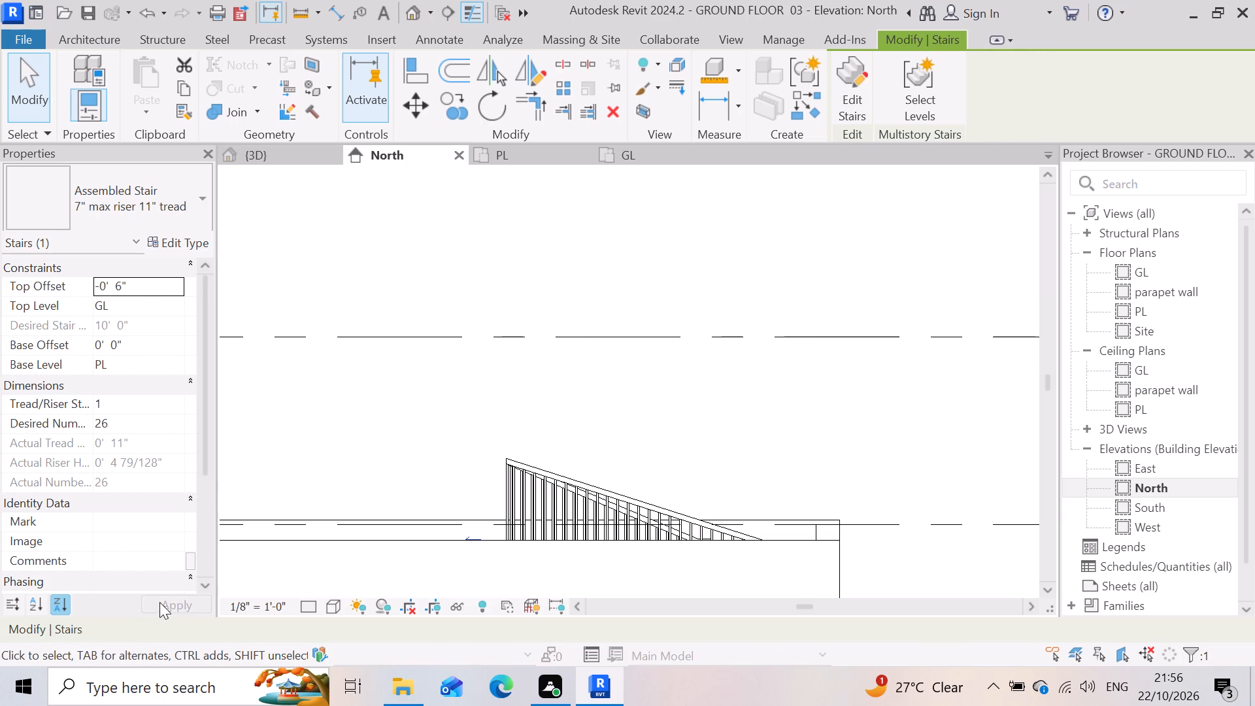
Check the stair's height against the wall top and level lines in the North elevation.
{"action": "scroll", "coordinate": [480, 448], "scroll_direction": "down", "scroll_amount": 3}
{"action": "scroll", "coordinate": [569, 455], "scroll_direction": "down", "scroll_amount": 6}
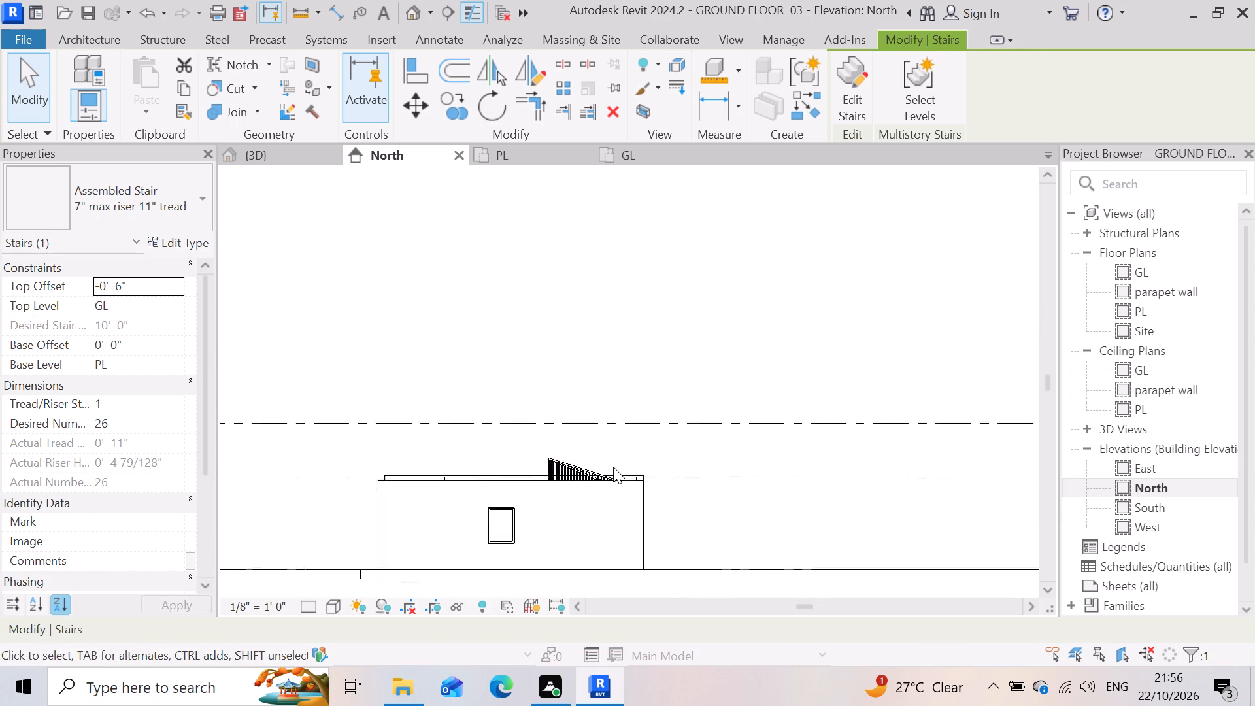
{"action": "scroll", "coordinate": [613, 467], "scroll_direction": "down", "scroll_amount": 2}
{"action": "scroll", "coordinate": [585, 480], "scroll_direction": "up", "scroll_amount": 11}
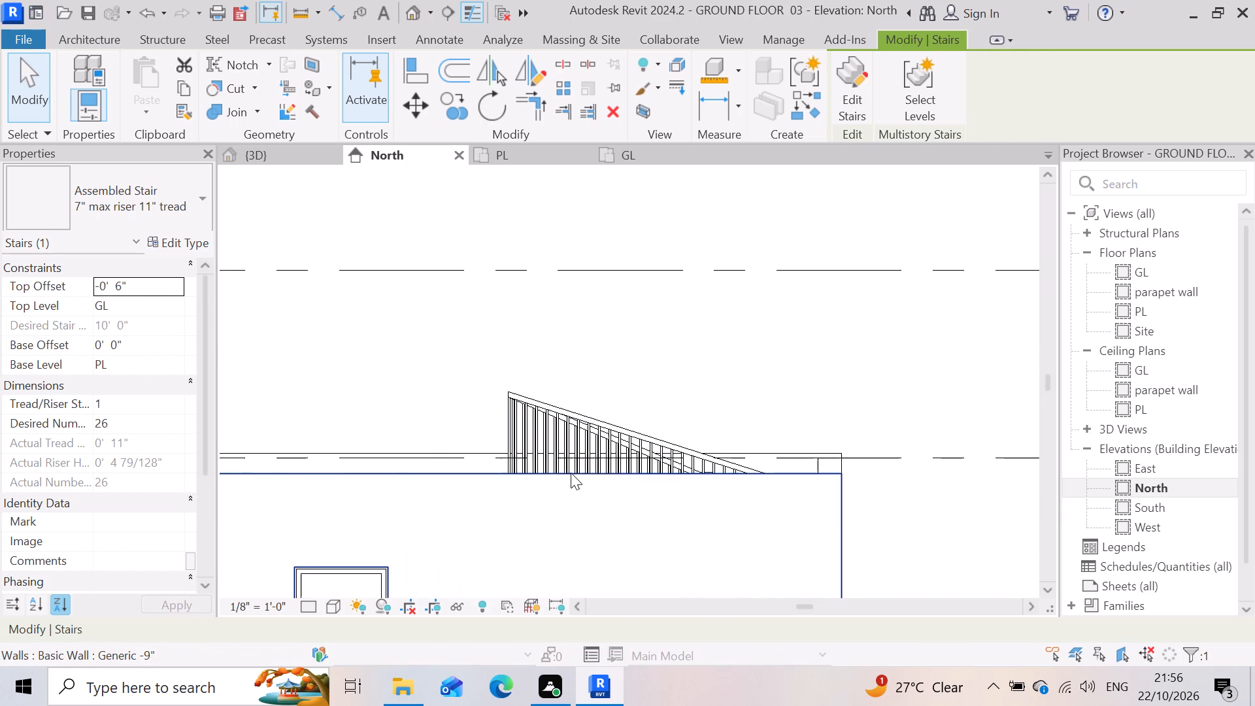
{"action": "scroll", "coordinate": [487, 422], "scroll_direction": "up", "scroll_amount": 4}
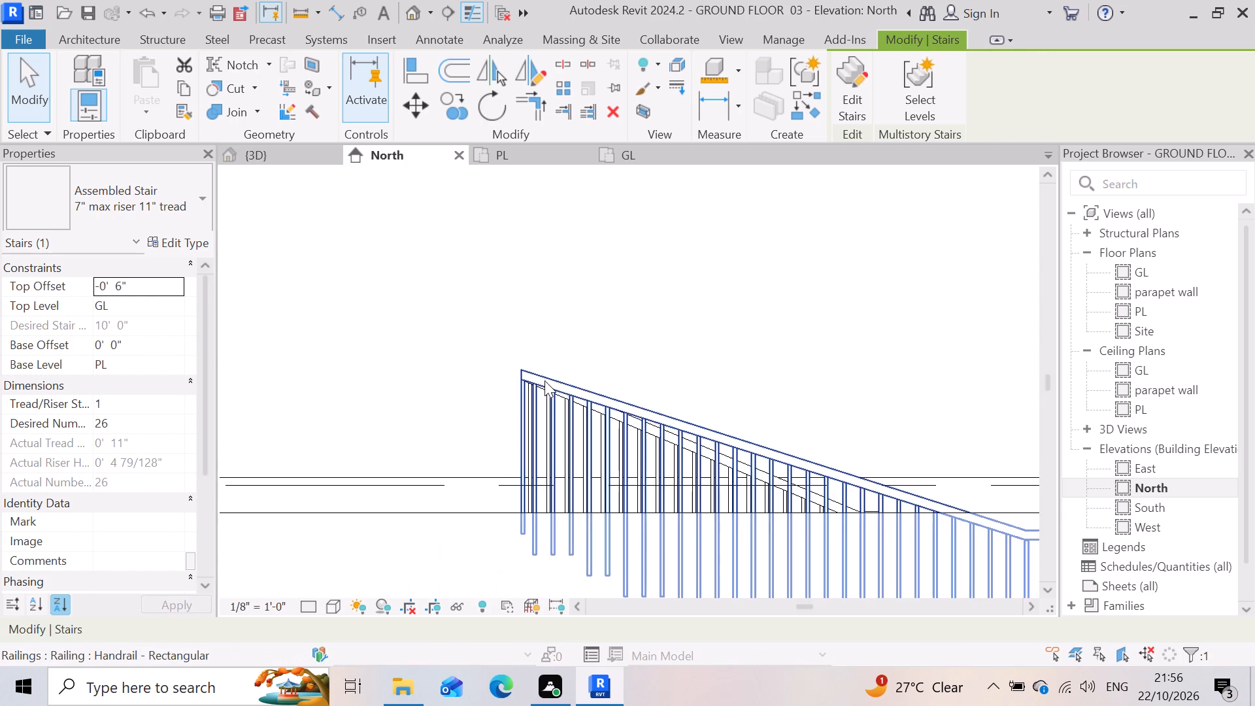
{"action": "scroll", "coordinate": [543, 379], "scroll_direction": "down", "scroll_amount": 4}
Examine the upper flight and its top end up close in the 3D view, along with the stair's properties.
{"action": "left_click", "coordinate": [276, 149]}
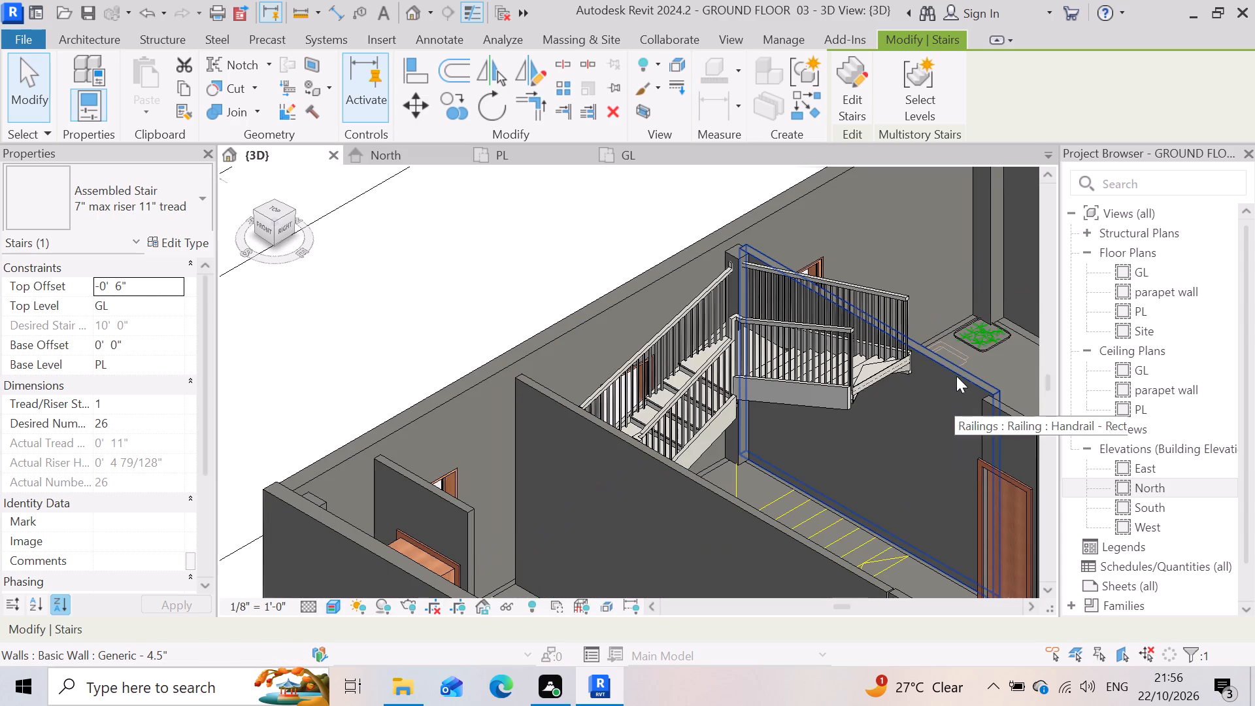
{"action": "scroll", "coordinate": [958, 373], "scroll_direction": "up", "scroll_amount": 3}
{"action": "scroll", "coordinate": [799, 388], "scroll_direction": "up", "scroll_amount": 3}
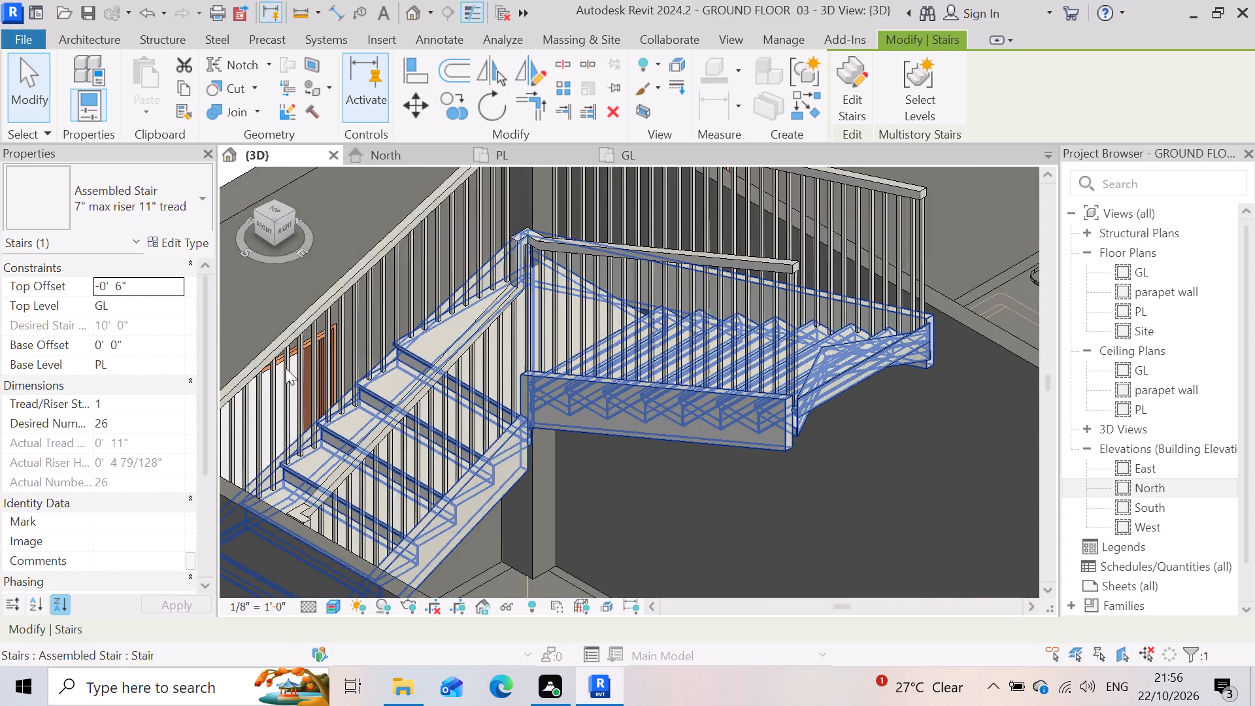
{"action": "scroll", "coordinate": [399, 341], "scroll_direction": "down", "scroll_amount": 9}
{"action": "scroll", "coordinate": [627, 385], "scroll_direction": "up", "scroll_amount": 4}
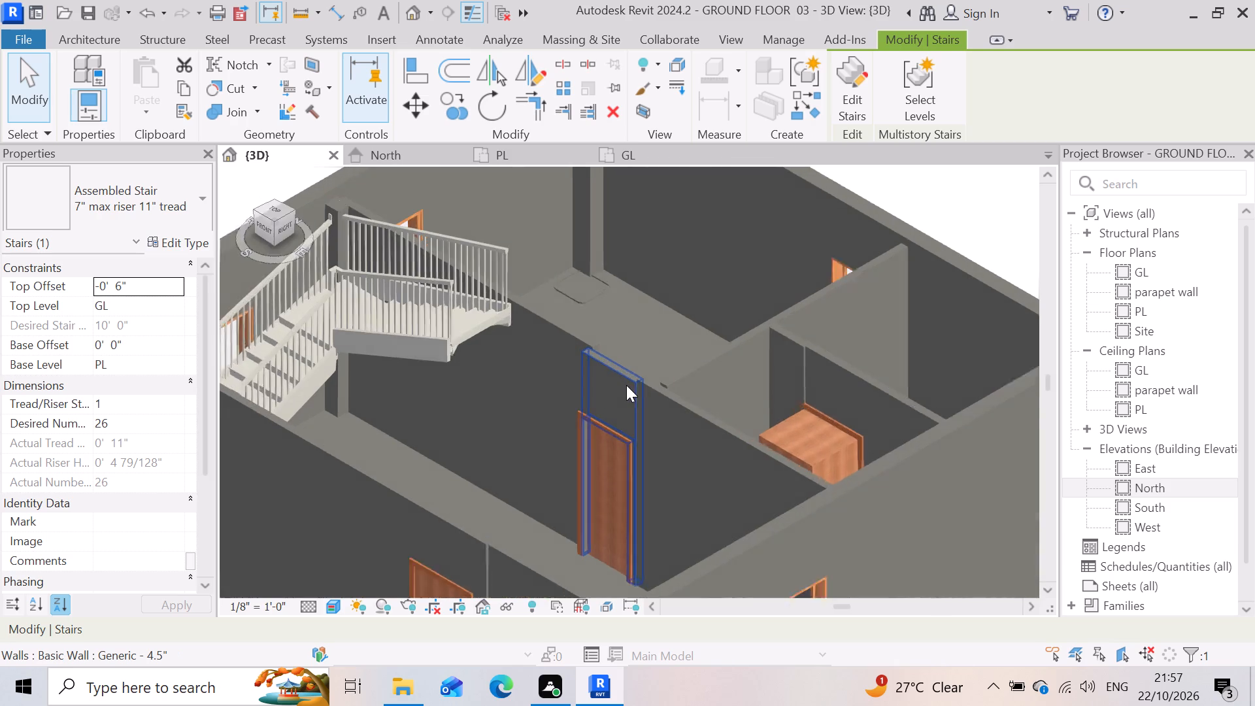
{"action": "scroll", "coordinate": [410, 301], "scroll_direction": "up", "scroll_amount": 3}
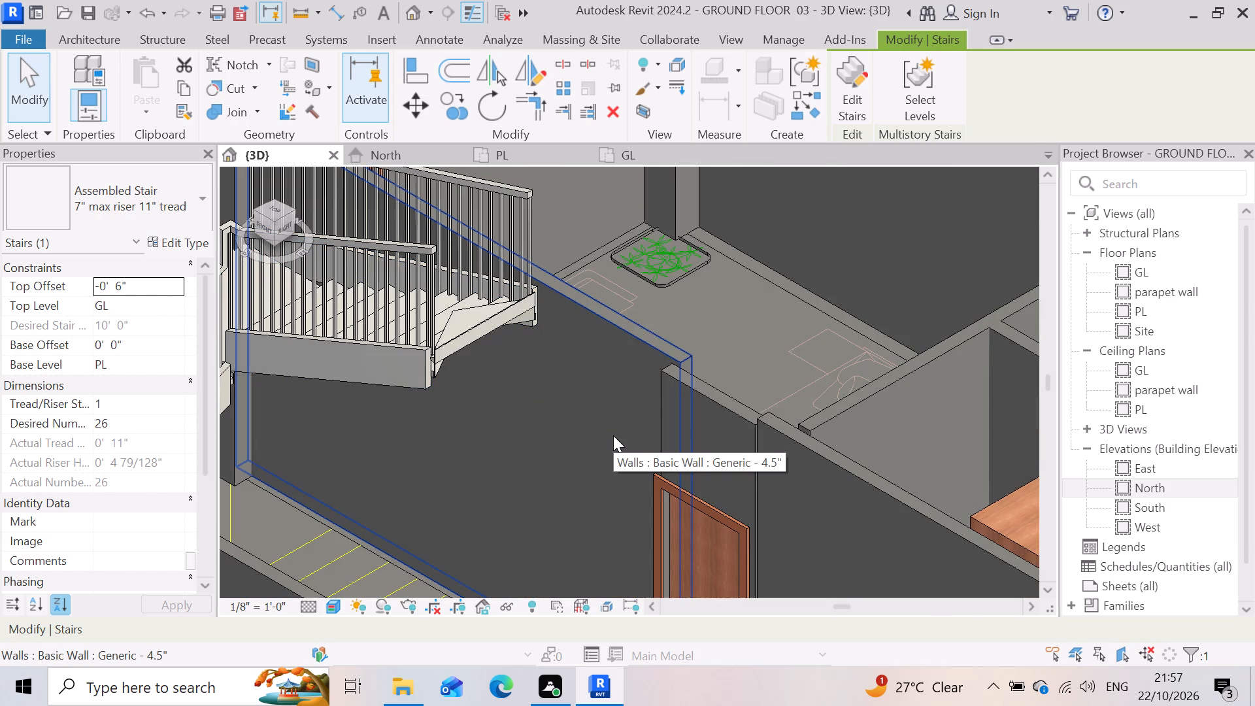
{"action": "scroll", "coordinate": [488, 368], "scroll_direction": "up", "scroll_amount": 6}
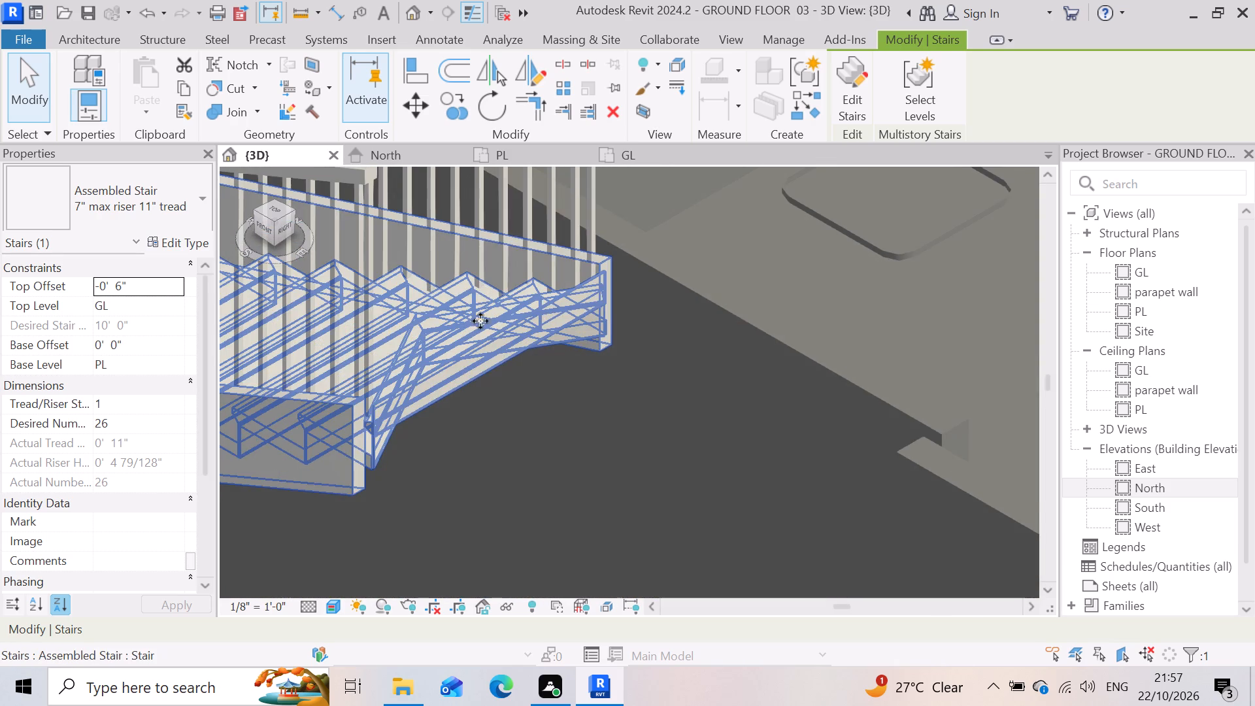
{"action": "scroll", "coordinate": [565, 383], "scroll_direction": "down", "scroll_amount": 4}
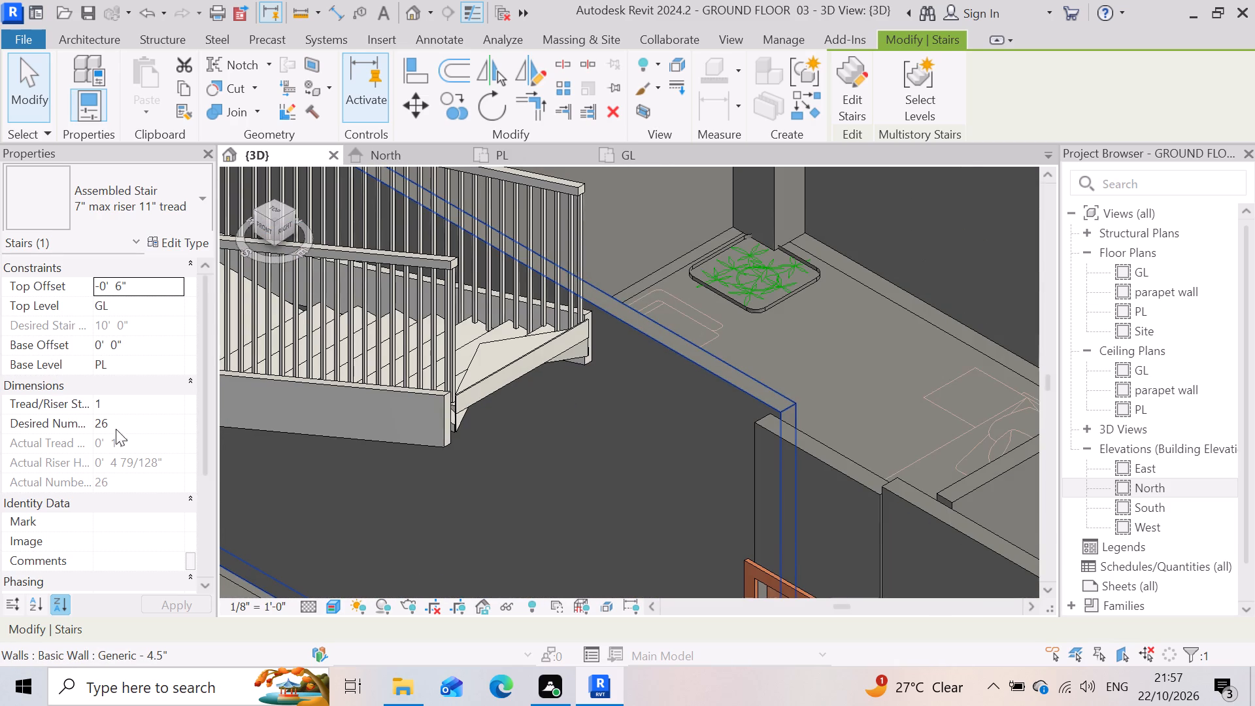
{"action": "scroll", "coordinate": [152, 431], "scroll_direction": "down", "scroll_amount": 4}
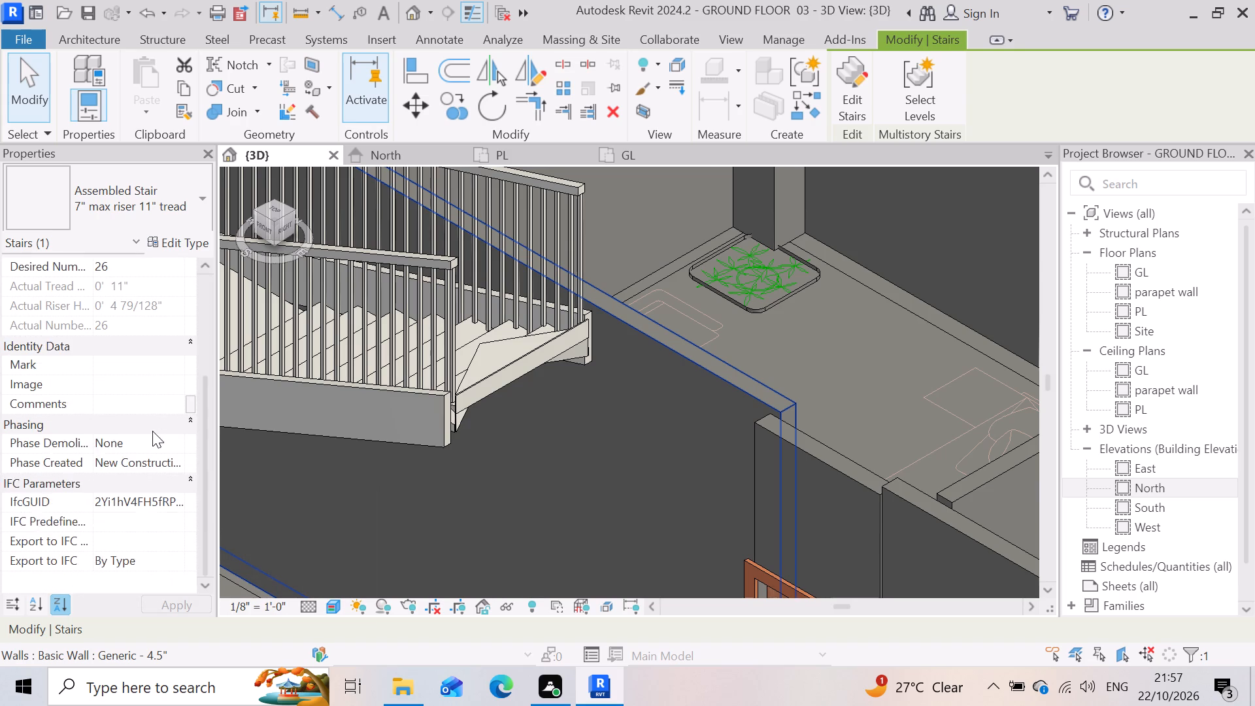
{"action": "scroll", "coordinate": [152, 431], "scroll_direction": "up", "scroll_amount": 7}
{"action": "left_click", "coordinate": [354, 433]}
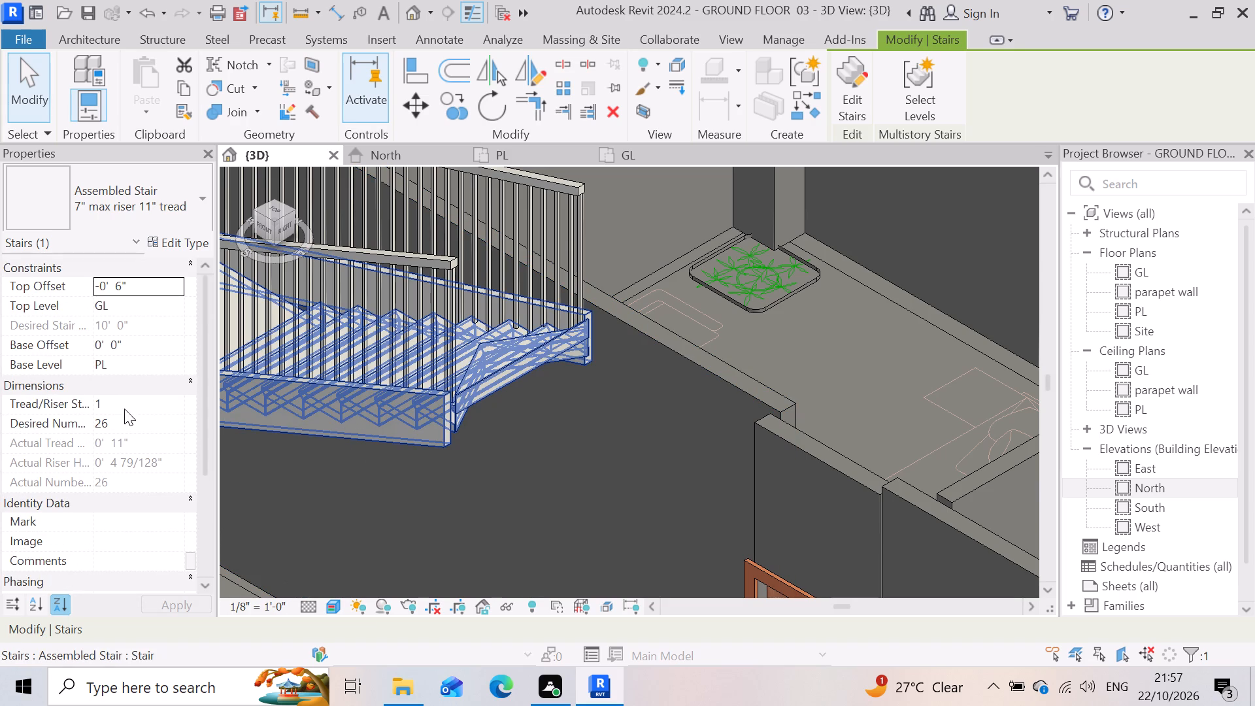
{"action": "scroll", "coordinate": [544, 332], "scroll_direction": "up", "scroll_amount": 4}
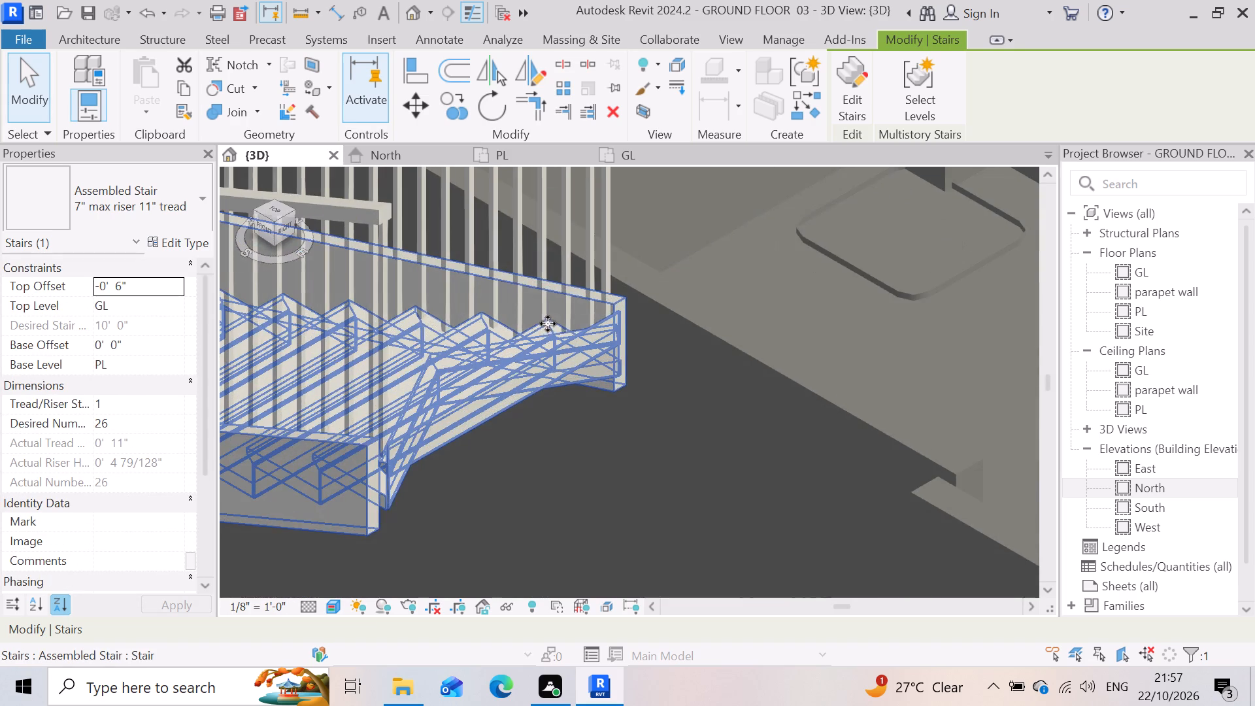
{"action": "scroll", "coordinate": [468, 435], "scroll_direction": "up", "scroll_amount": 3}
{"action": "left_click", "coordinate": [465, 415]}
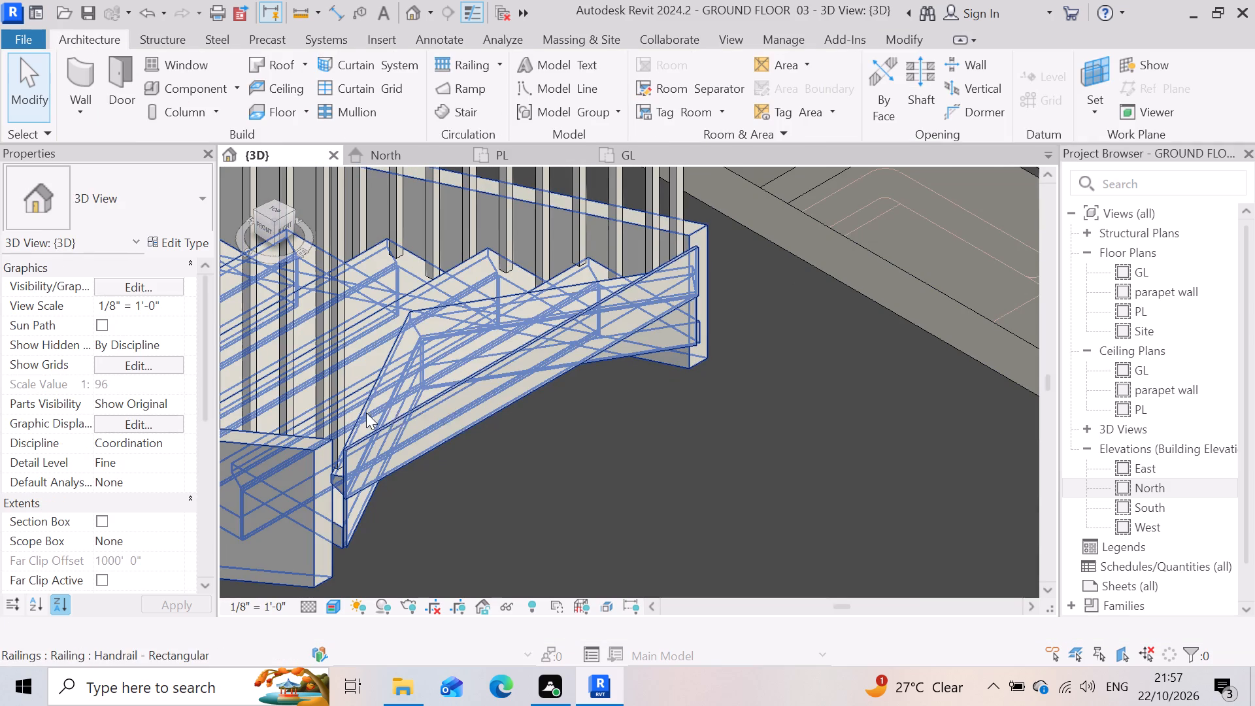
{"action": "scroll", "coordinate": [594, 405], "scroll_direction": "down", "scroll_amount": 3}
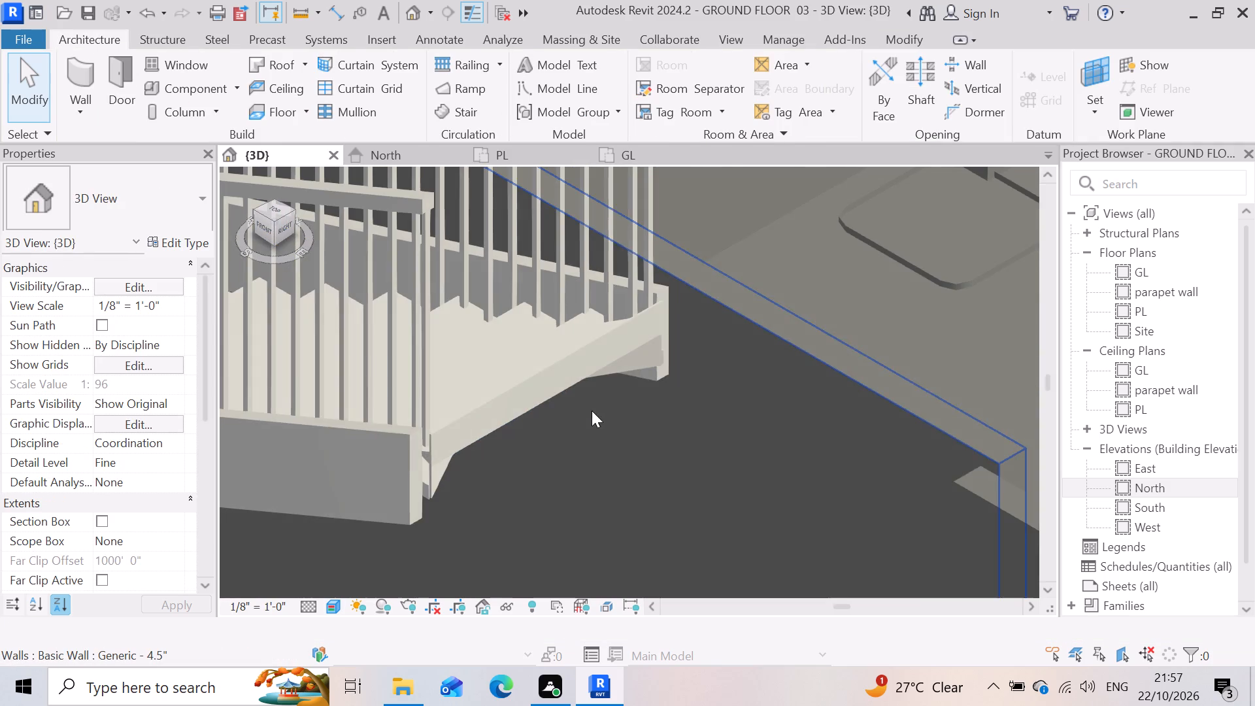
{"action": "left_click", "coordinate": [504, 412]}
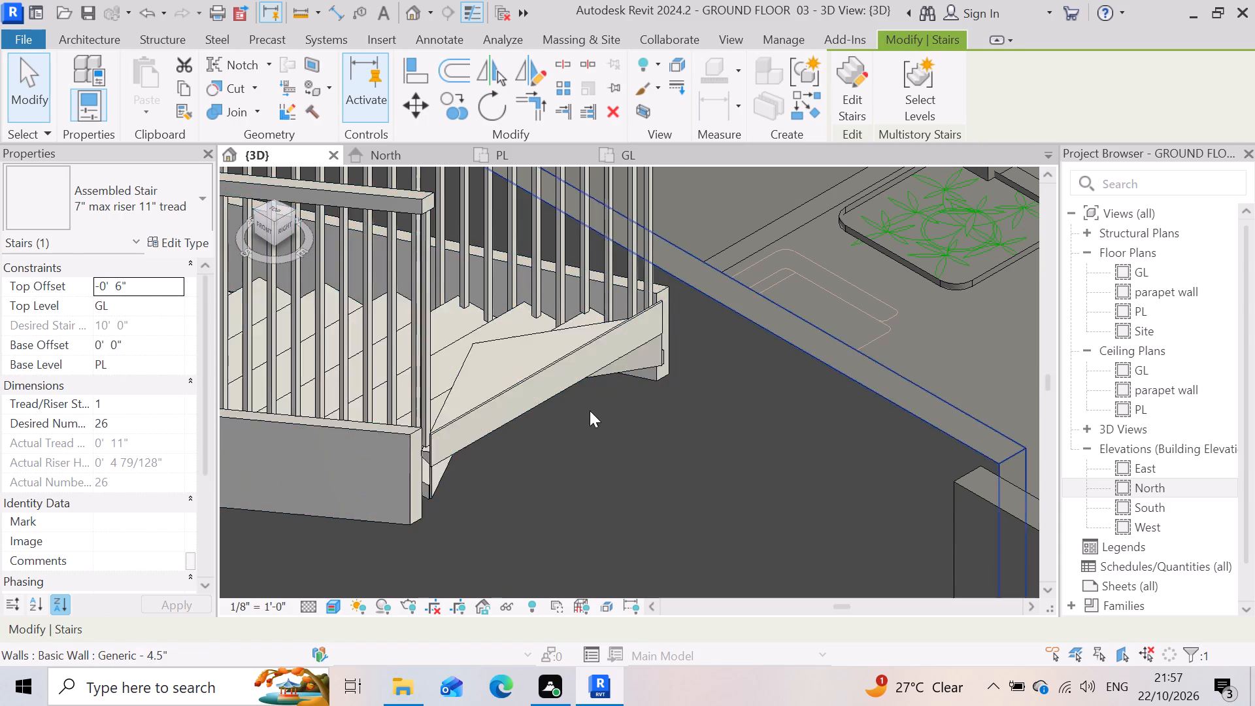
Temporarily hide the Generic - 4.5" wall in front of the stair's lower flight in the 3D view.
{"action": "scroll", "coordinate": [590, 411], "scroll_direction": "down", "scroll_amount": 15}
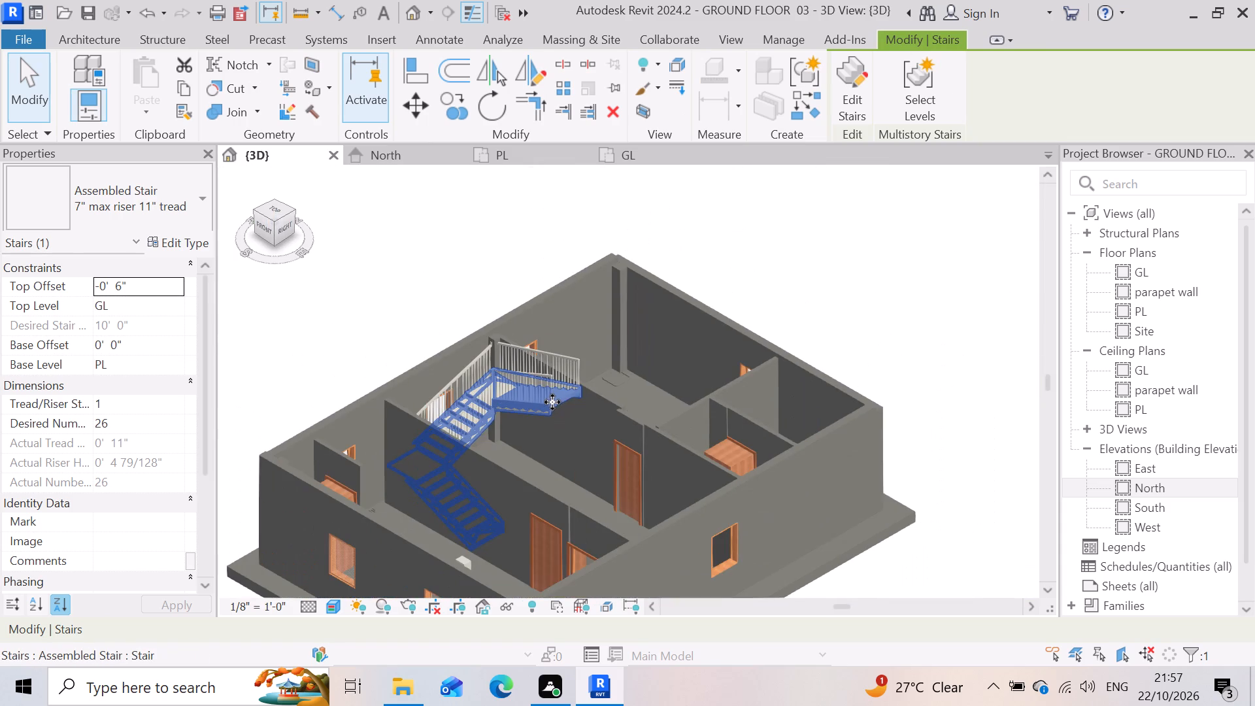
{"action": "scroll", "coordinate": [552, 402], "scroll_direction": "down", "scroll_amount": 4}
{"action": "scroll", "coordinate": [514, 482], "scroll_direction": "up", "scroll_amount": 7}
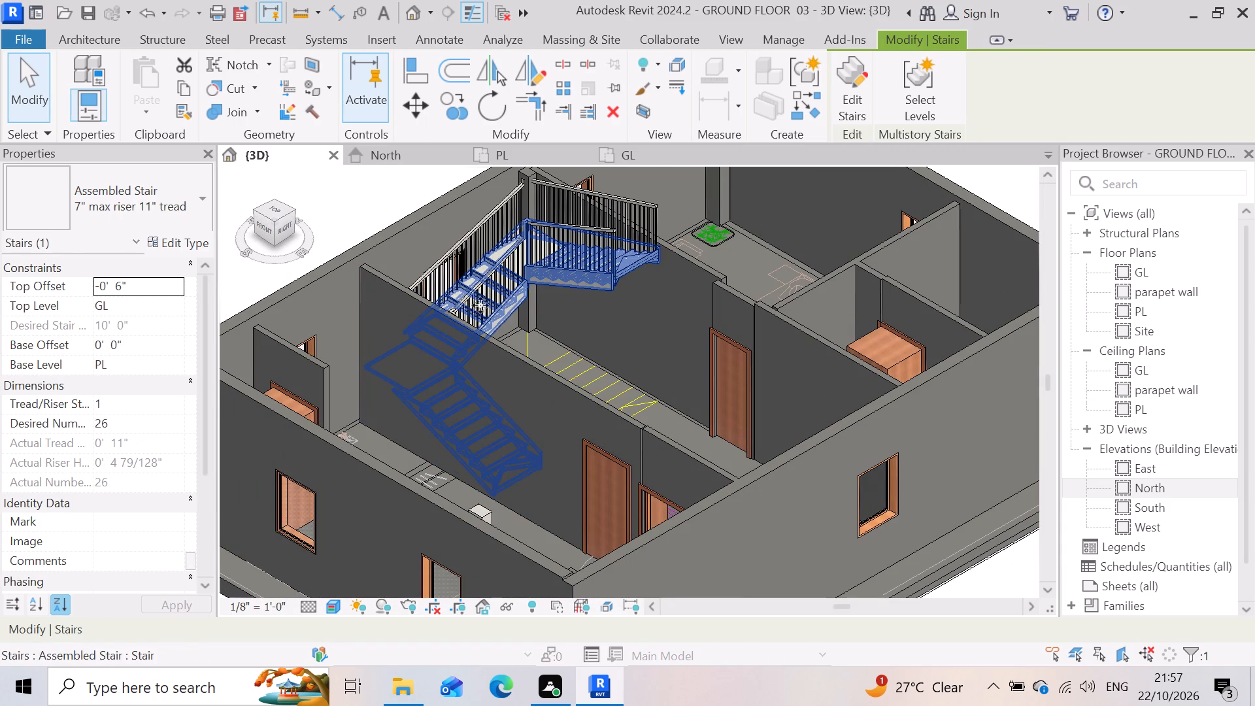
{"action": "left_click", "coordinate": [485, 288]}
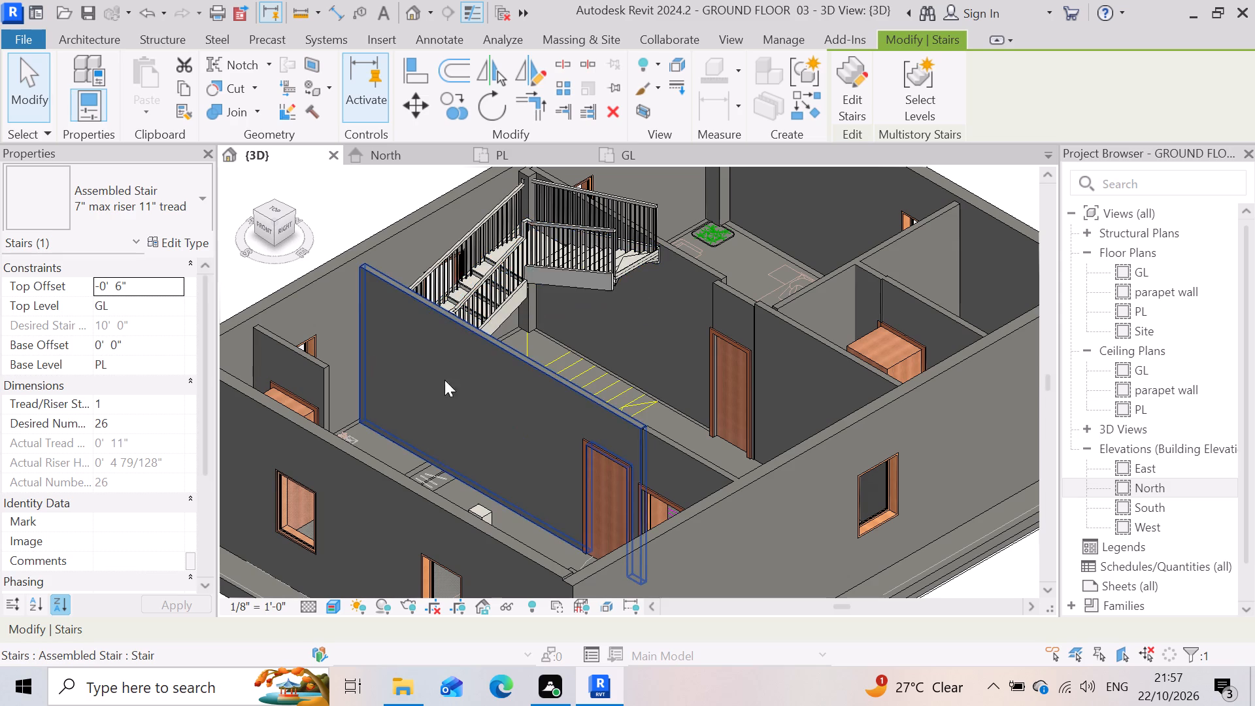
{"action": "scroll", "coordinate": [449, 439], "scroll_direction": "up", "scroll_amount": 4}
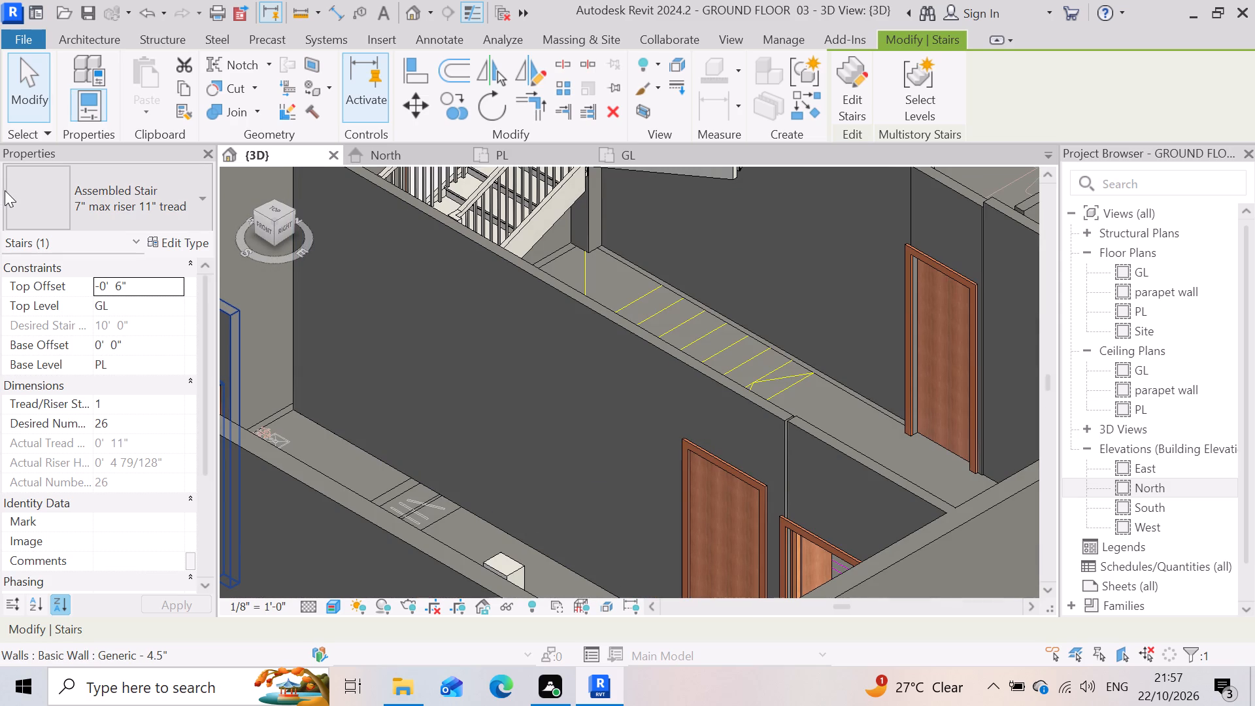
{"action": "left_click", "coordinate": [559, 308]}
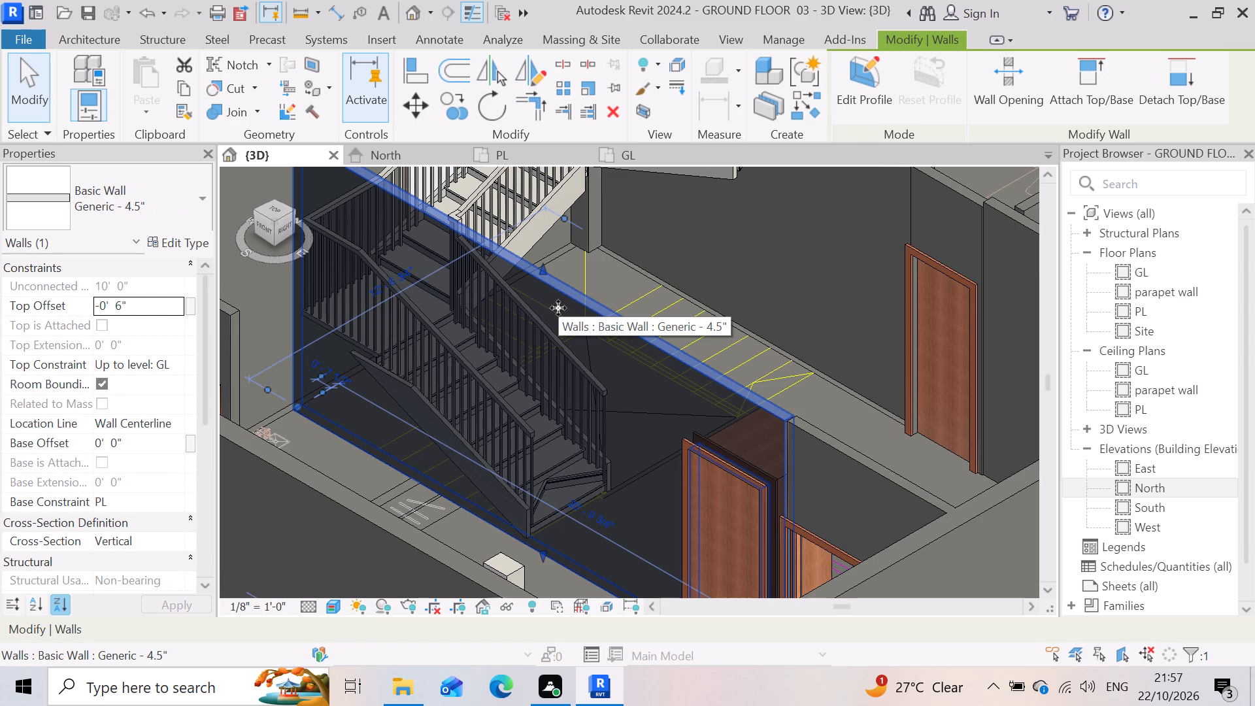
{"action": "type", "text": "hh"}
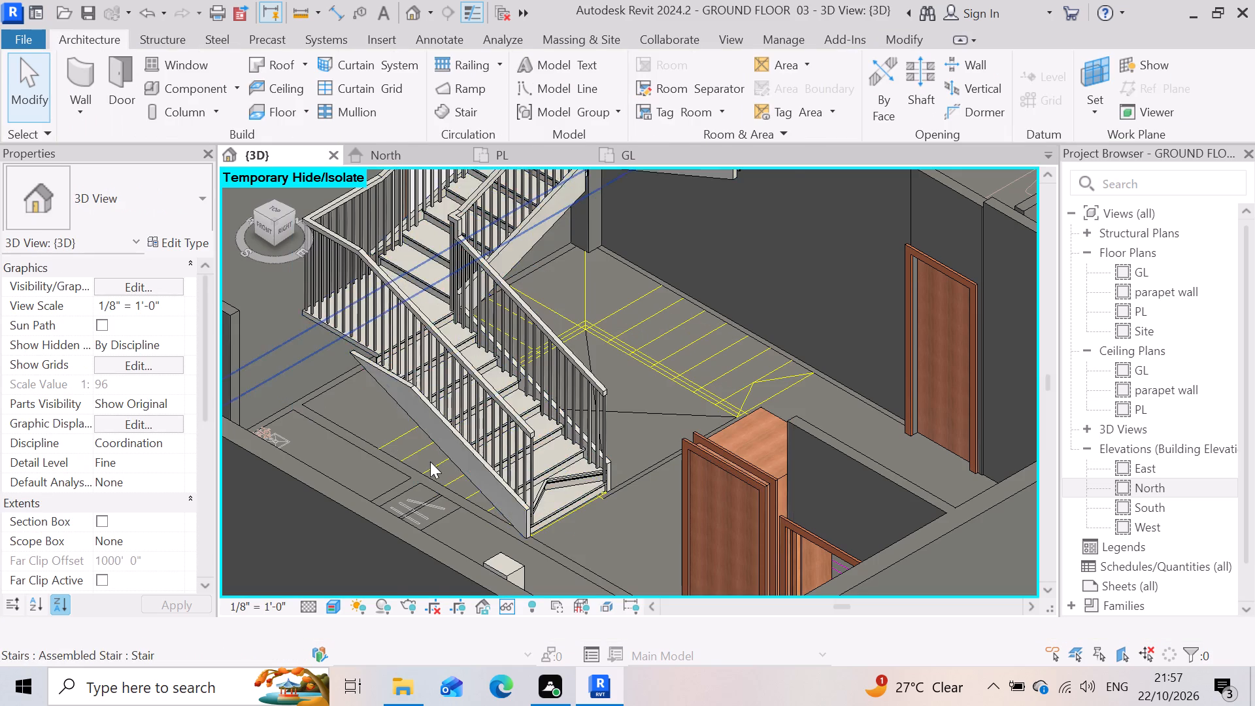
{"action": "scroll", "coordinate": [431, 461], "scroll_direction": "down", "scroll_amount": 4}
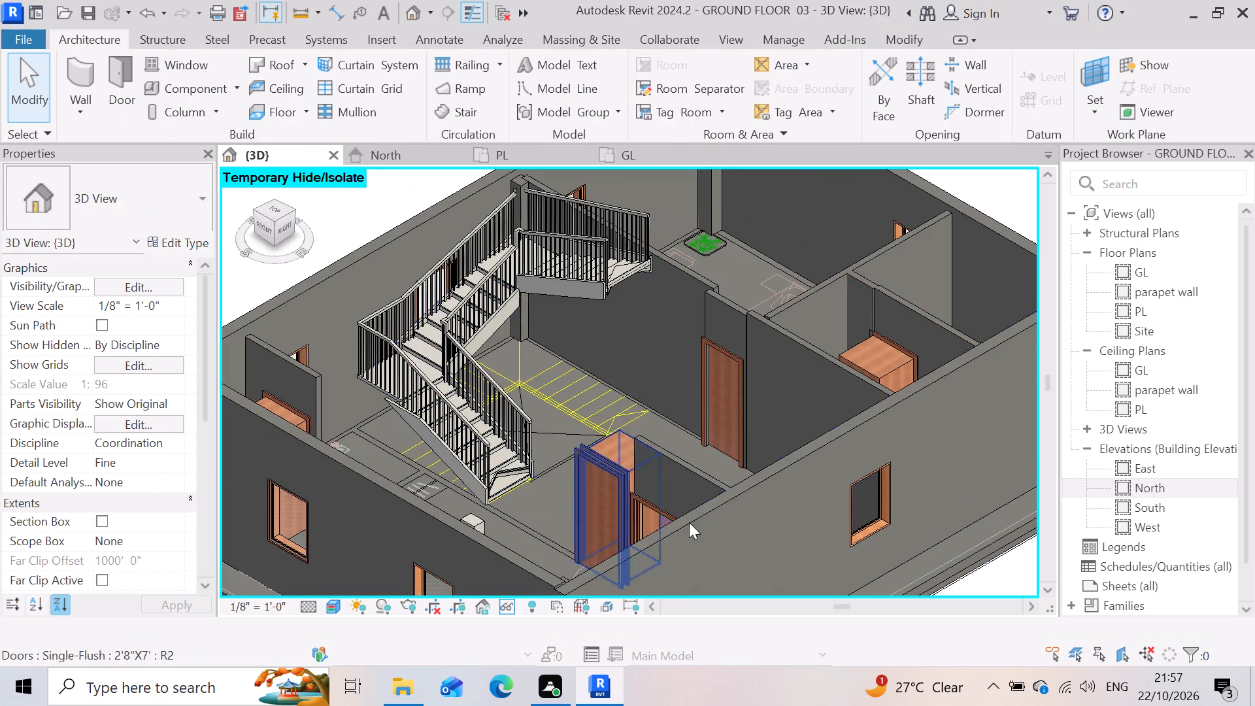
Examine the stair's lower flight, its foot and railings in the 3D view, with the adjoining wall hidden.
{"action": "scroll", "coordinate": [662, 480], "scroll_direction": "up", "scroll_amount": 3}
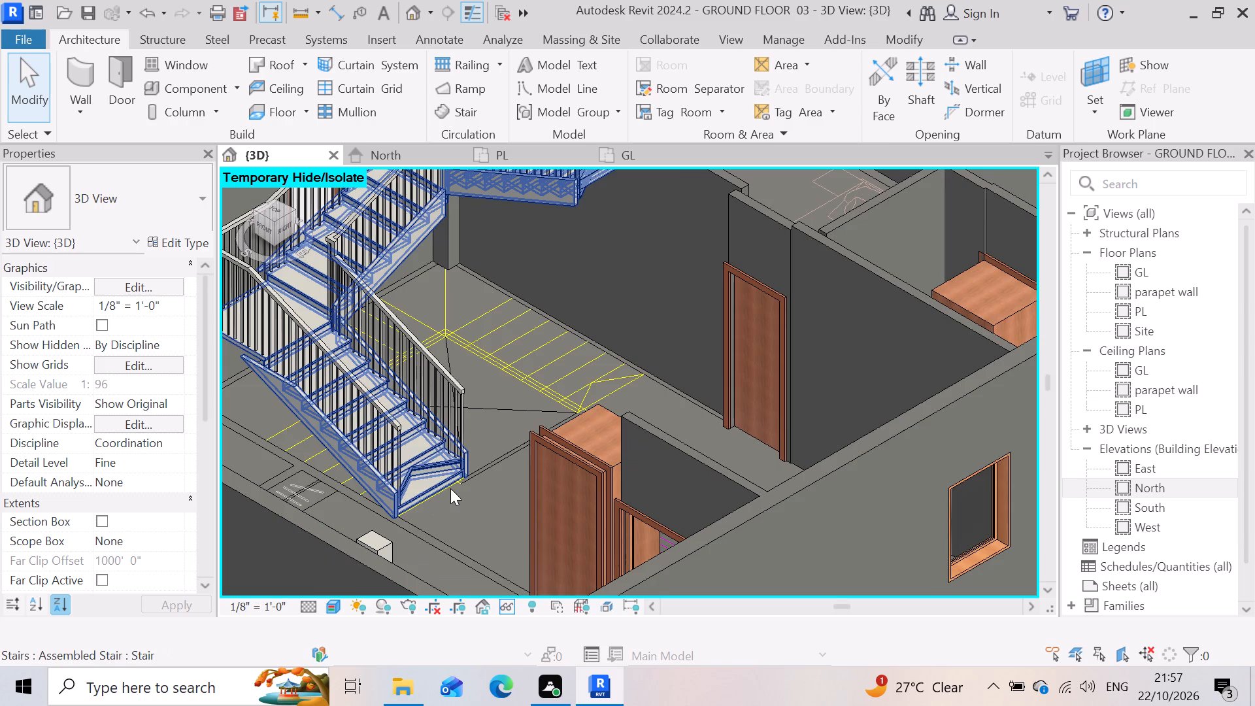
{"action": "scroll", "coordinate": [455, 485], "scroll_direction": "down", "scroll_amount": 2}
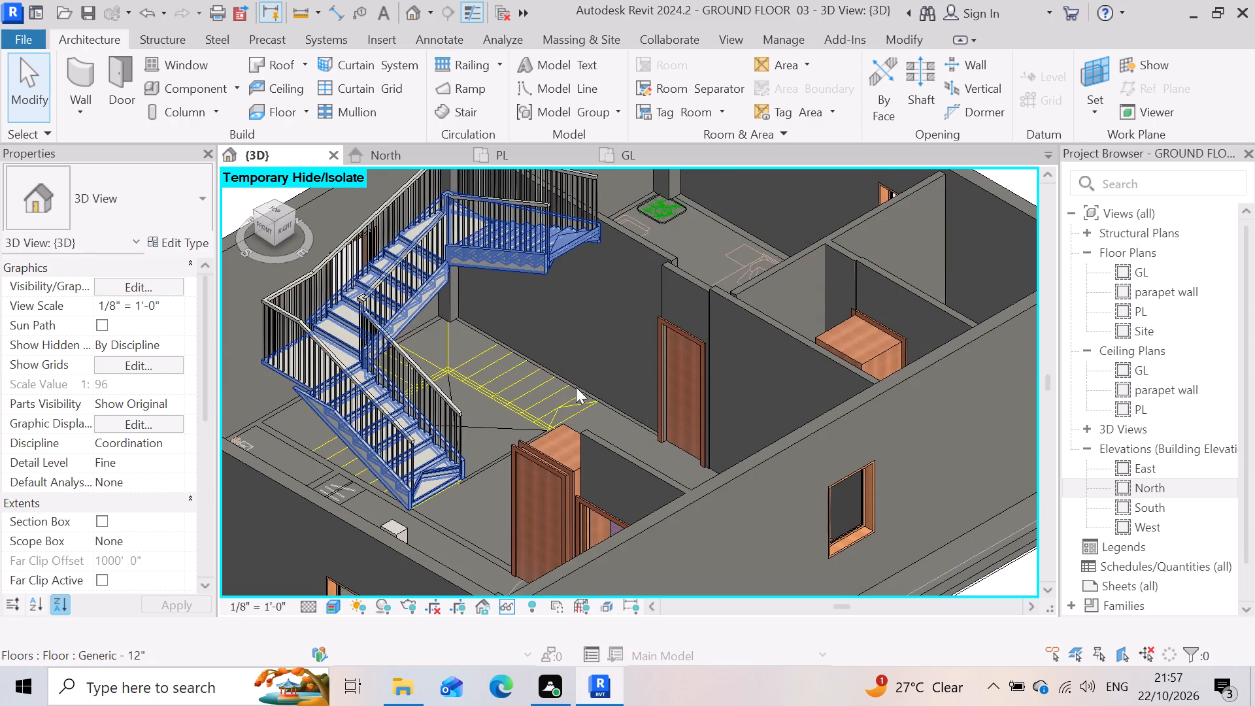
{"action": "scroll", "coordinate": [496, 480], "scroll_direction": "up", "scroll_amount": 5}
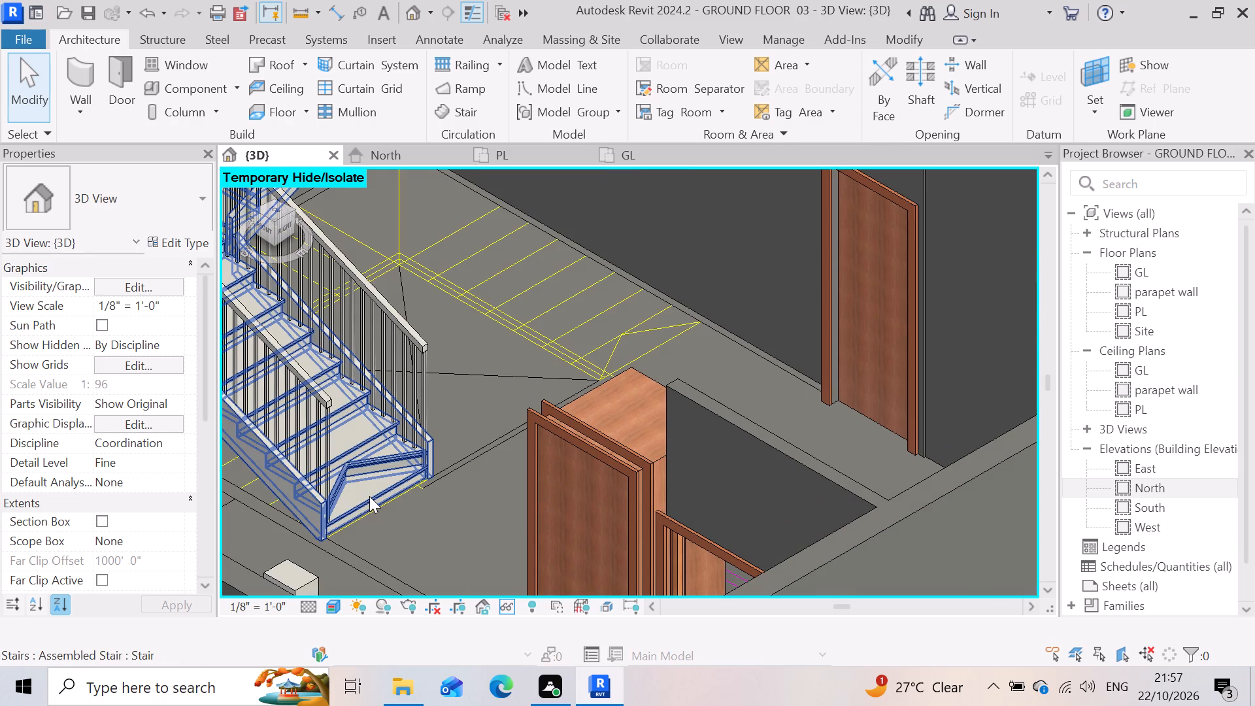
{"action": "scroll", "coordinate": [369, 496], "scroll_direction": "down", "scroll_amount": 6}
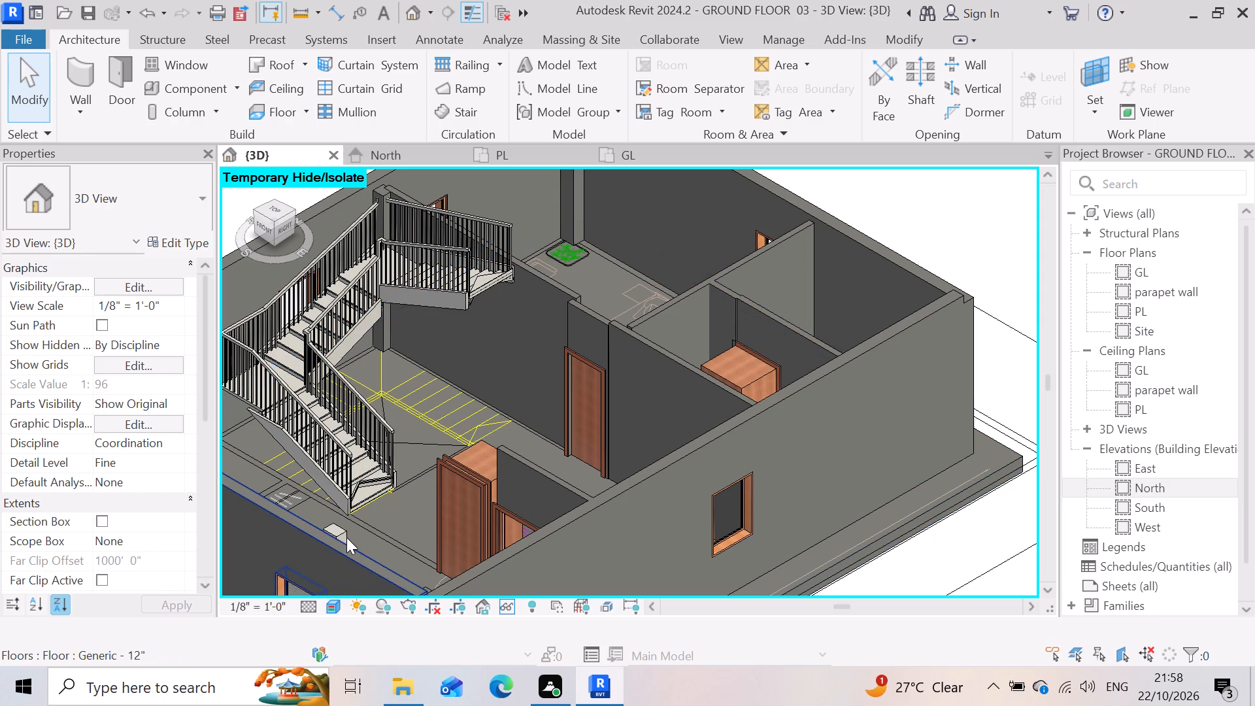
{"action": "scroll", "coordinate": [231, 414], "scroll_direction": "up", "scroll_amount": 7}
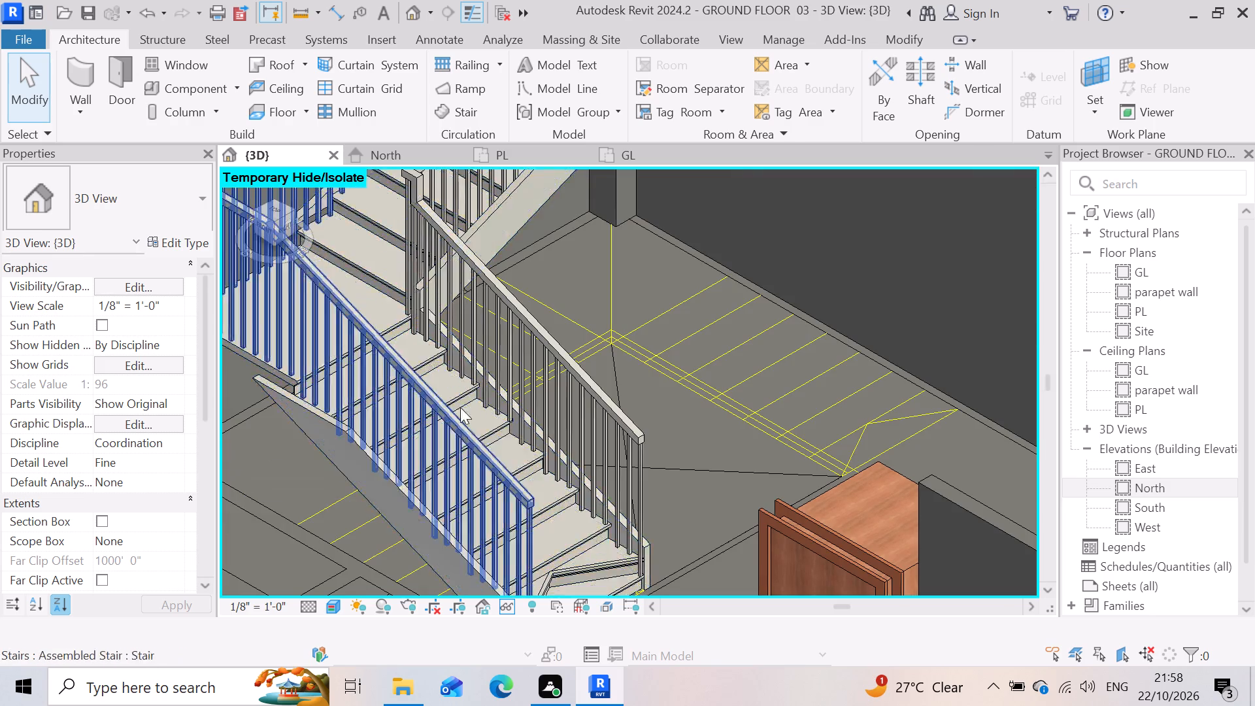
{"action": "scroll", "coordinate": [602, 383], "scroll_direction": "down", "scroll_amount": 5}
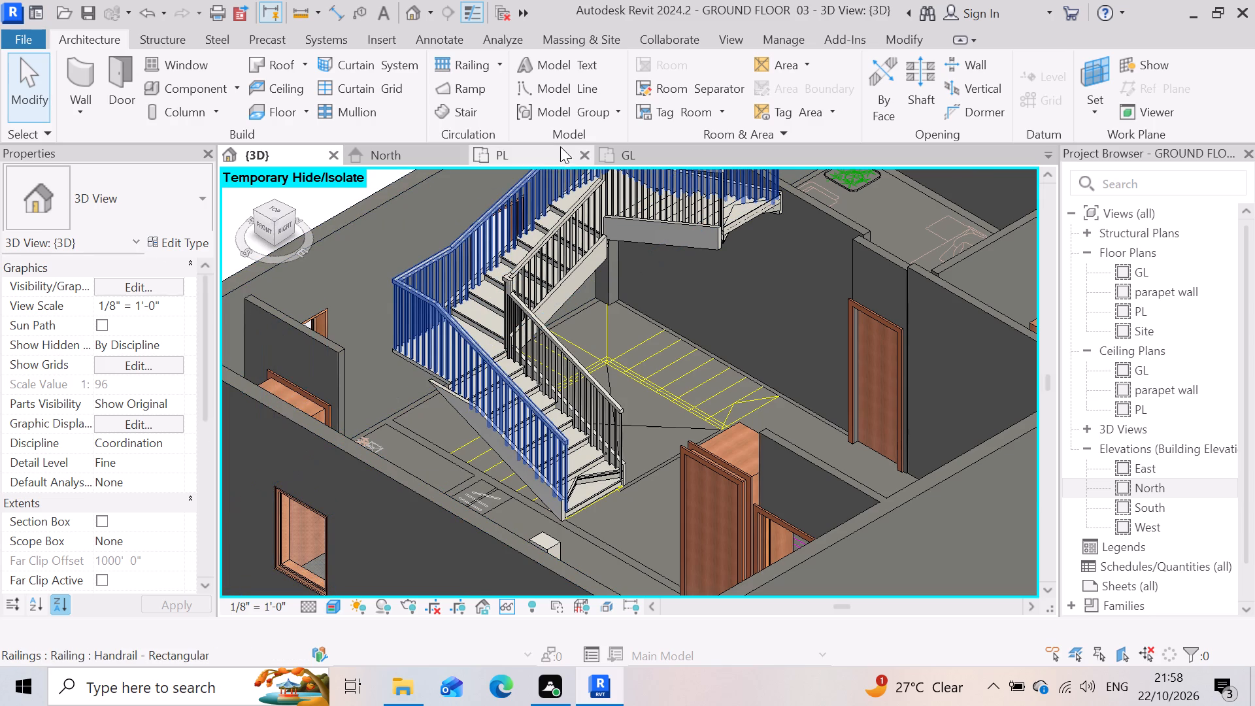
Check in the PL floor plan how the stair's flights and corner fit against the surrounding walls.
{"action": "left_click", "coordinate": [535, 152]}
{"action": "scroll", "coordinate": [535, 575], "scroll_direction": "up", "scroll_amount": 3}
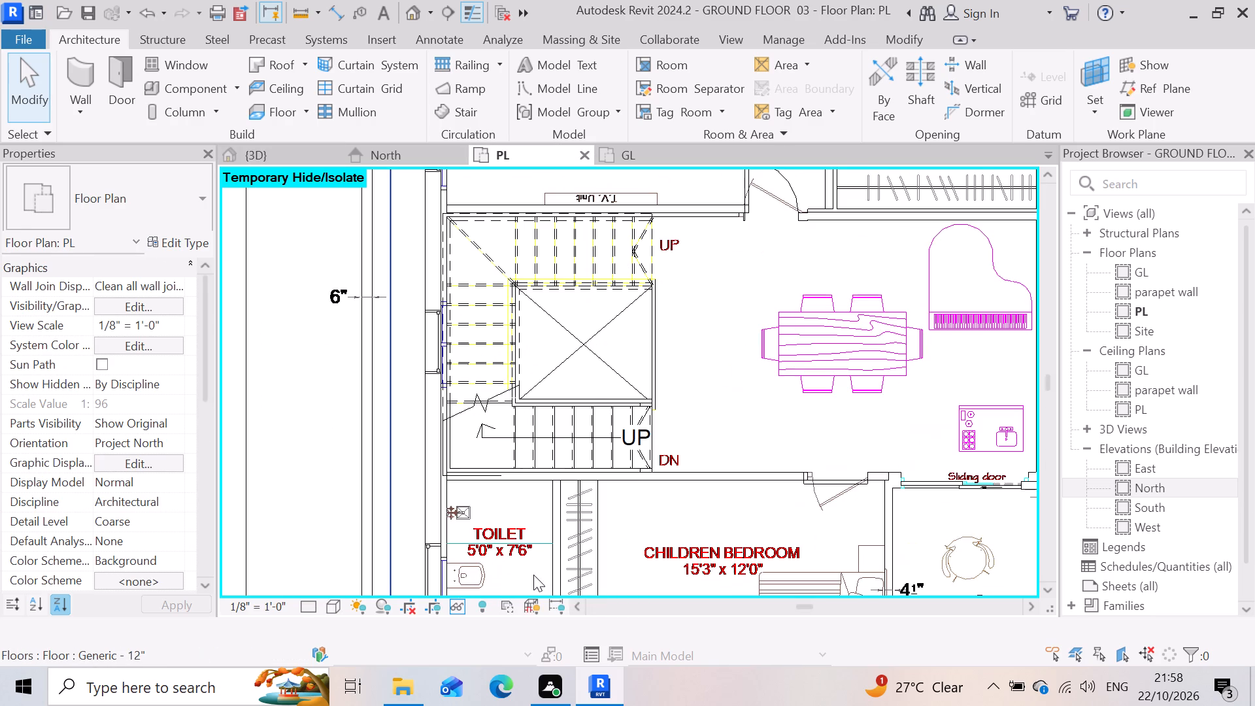
{"action": "scroll", "coordinate": [624, 538], "scroll_direction": "up", "scroll_amount": 3}
{"action": "scroll", "coordinate": [675, 441], "scroll_direction": "up", "scroll_amount": 4}
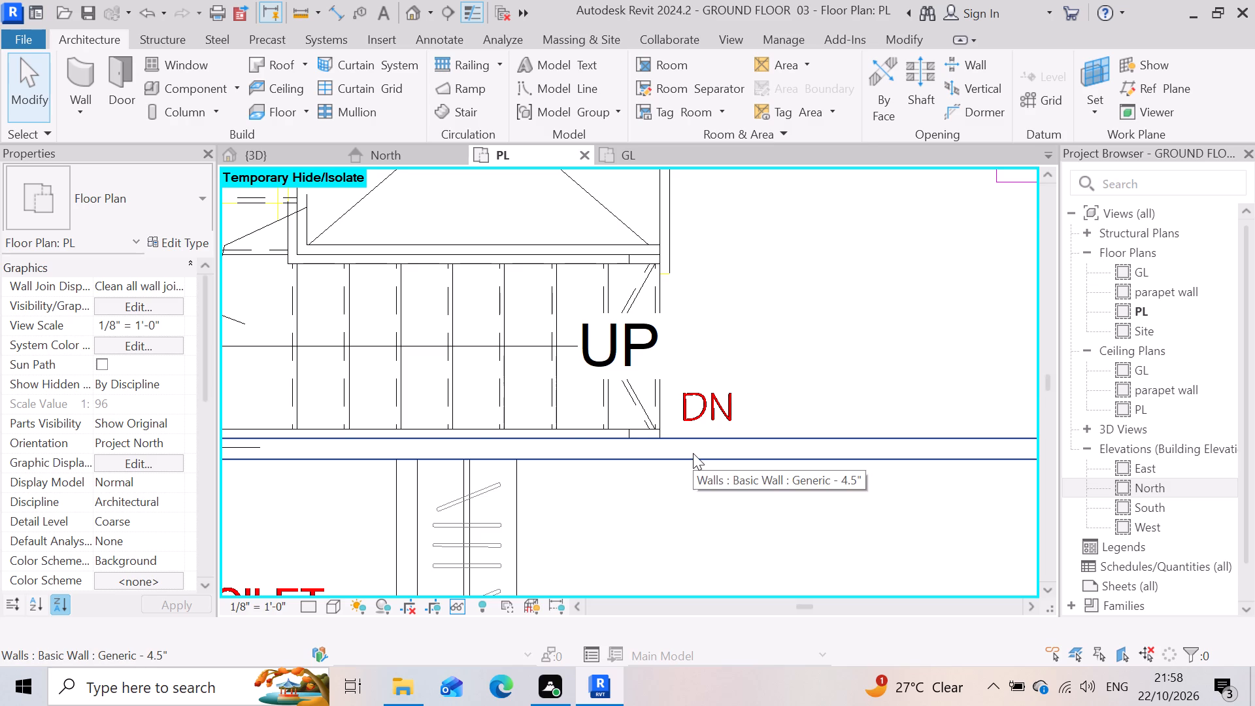
{"action": "scroll", "coordinate": [693, 453], "scroll_direction": "down", "scroll_amount": 6}
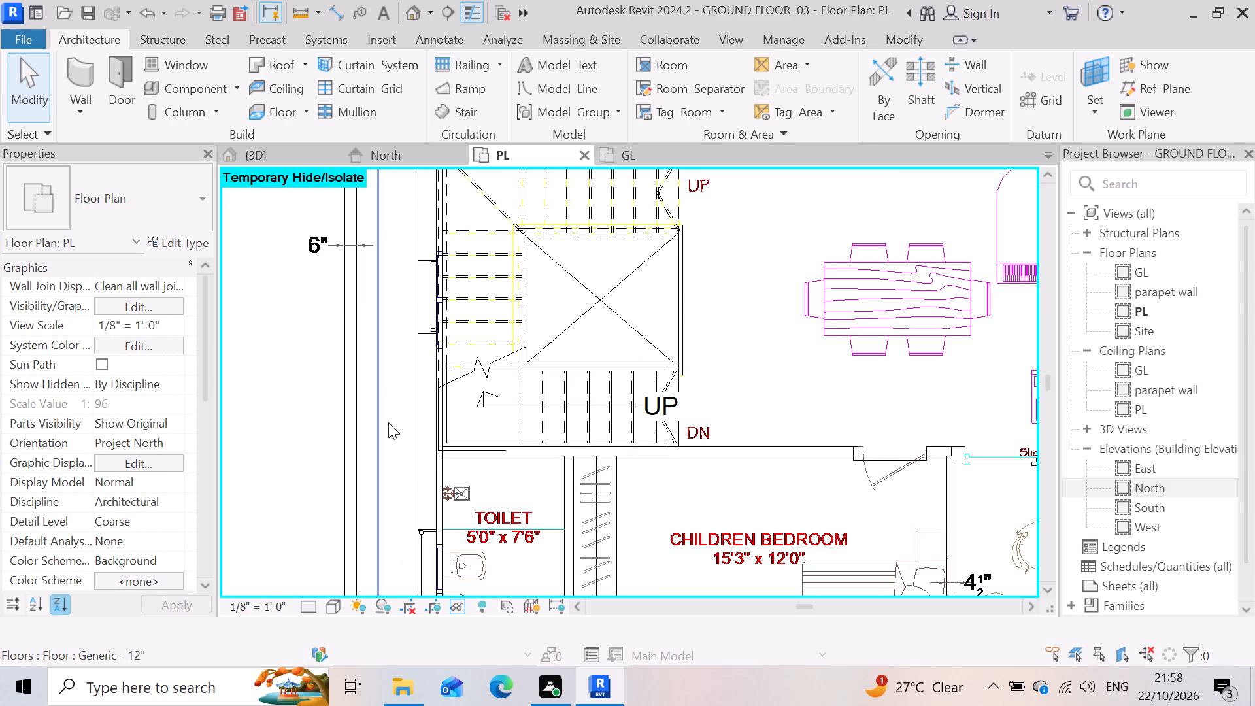
{"action": "scroll", "coordinate": [488, 315], "scroll_direction": "up", "scroll_amount": 3}
{"action": "scroll", "coordinate": [611, 514], "scroll_direction": "down", "scroll_amount": 4}
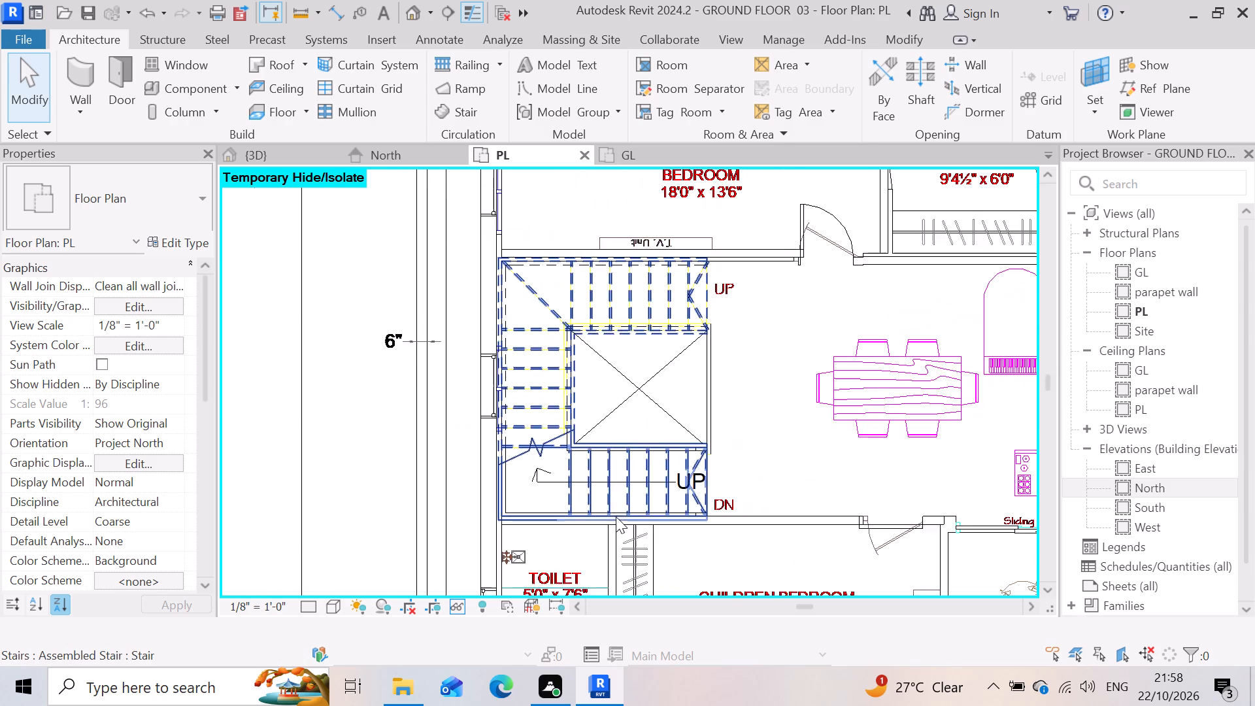
{"action": "scroll", "coordinate": [617, 513], "scroll_direction": "down", "scroll_amount": 3}
{"action": "scroll", "coordinate": [608, 343], "scroll_direction": "up", "scroll_amount": 9}
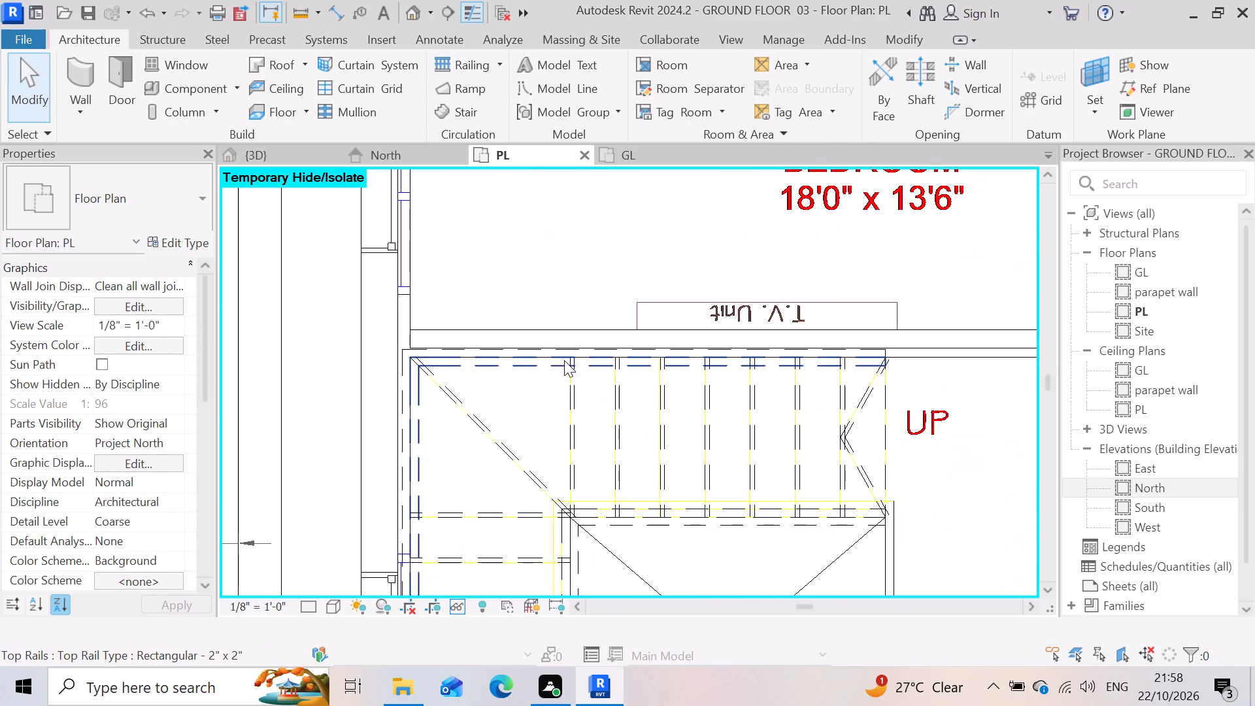
{"action": "scroll", "coordinate": [343, 376], "scroll_direction": "up", "scroll_amount": 3}
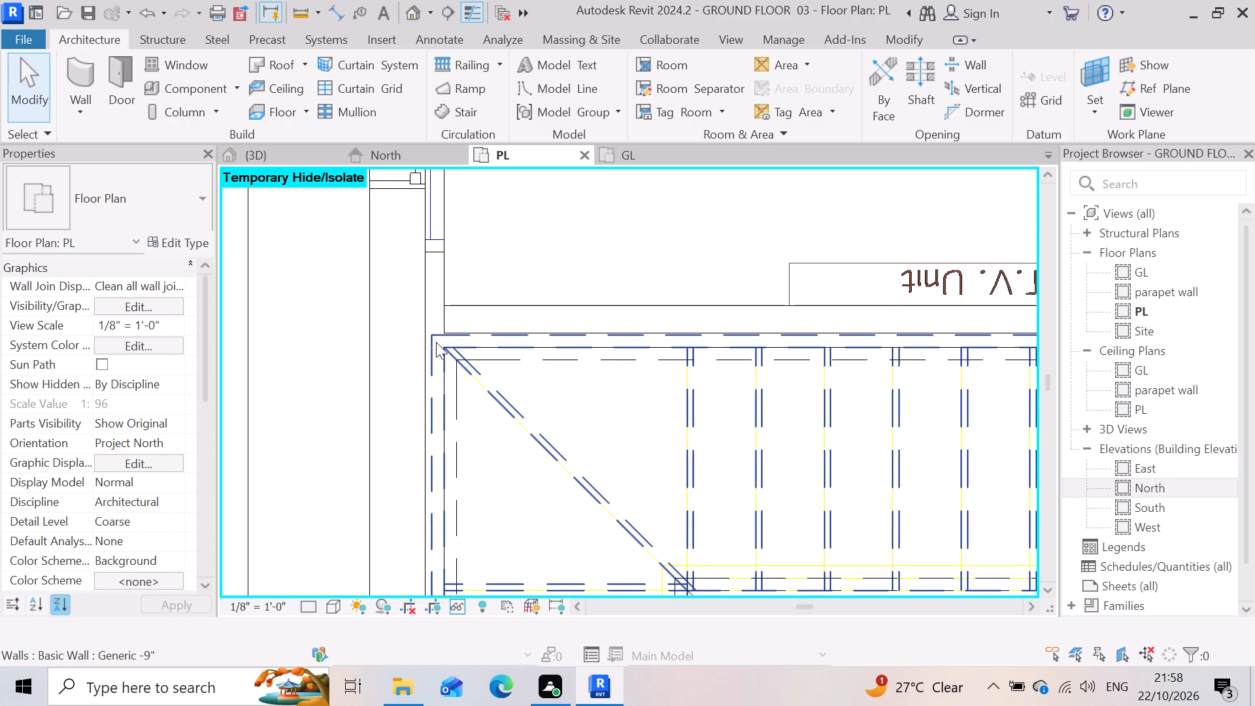
{"action": "scroll", "coordinate": [483, 333], "scroll_direction": "down", "scroll_amount": 12}
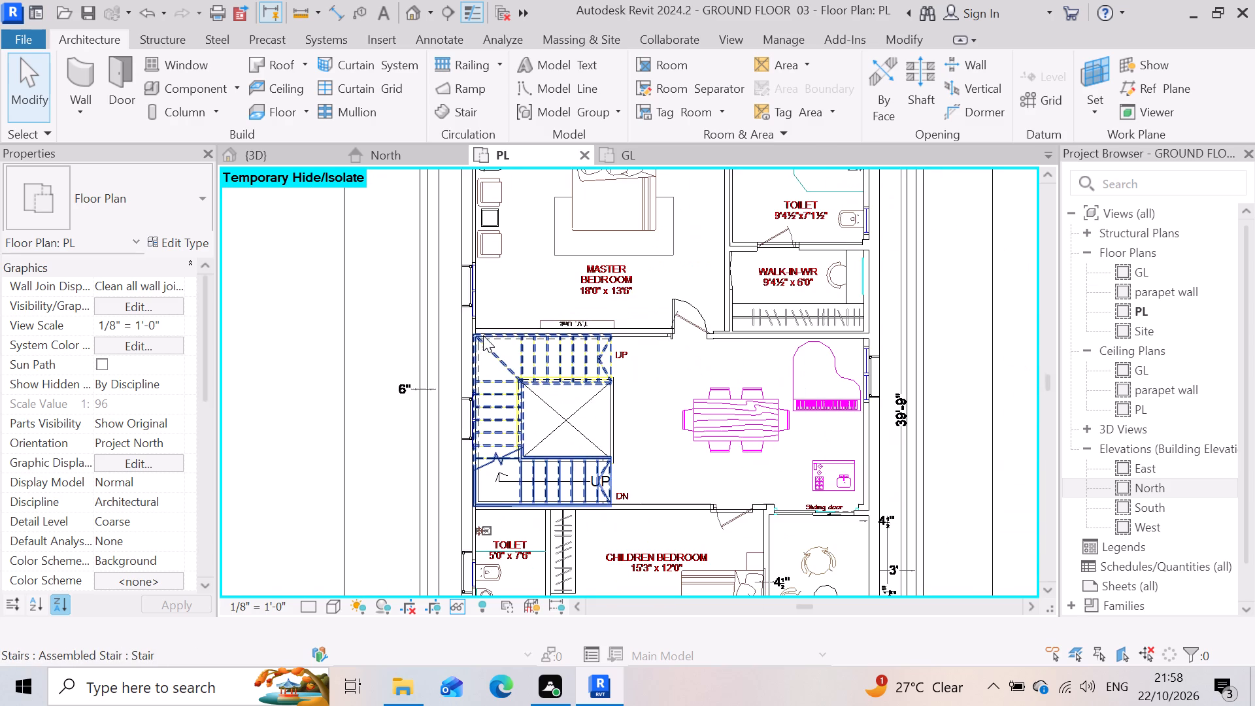
{"action": "scroll", "coordinate": [450, 368], "scroll_direction": "up", "scroll_amount": 3}
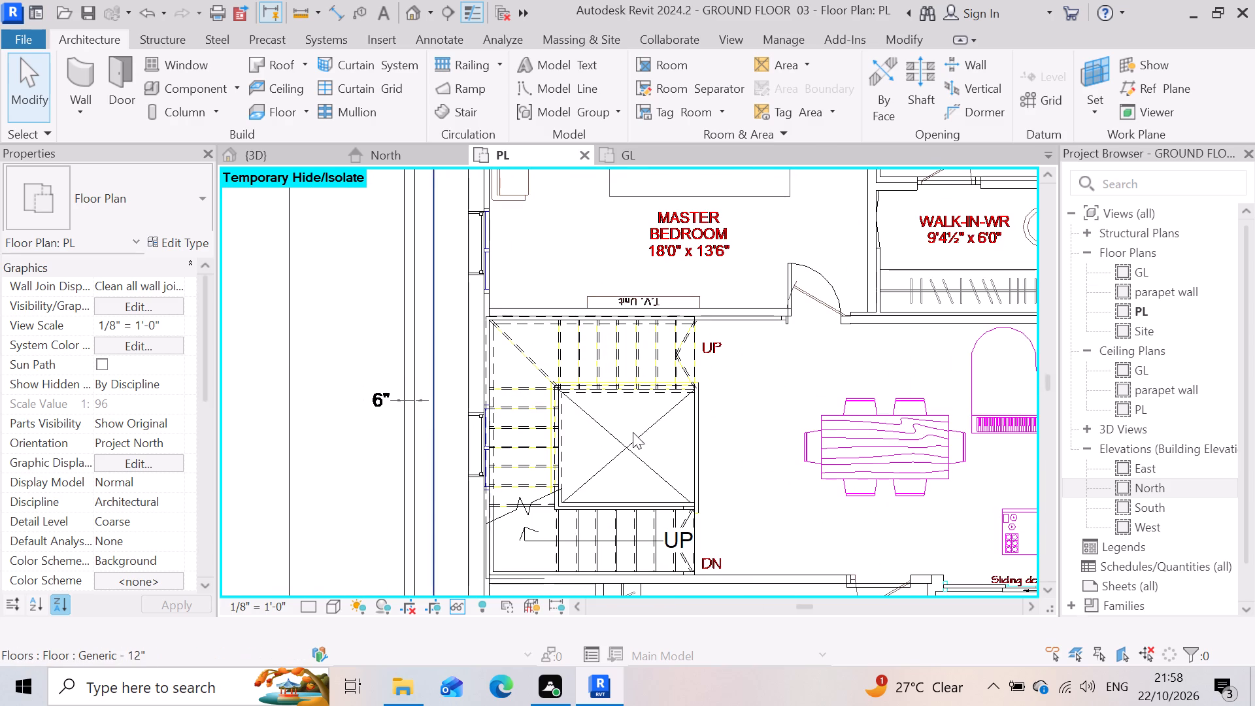
{"action": "scroll", "coordinate": [637, 424], "scroll_direction": "down", "scroll_amount": 7}
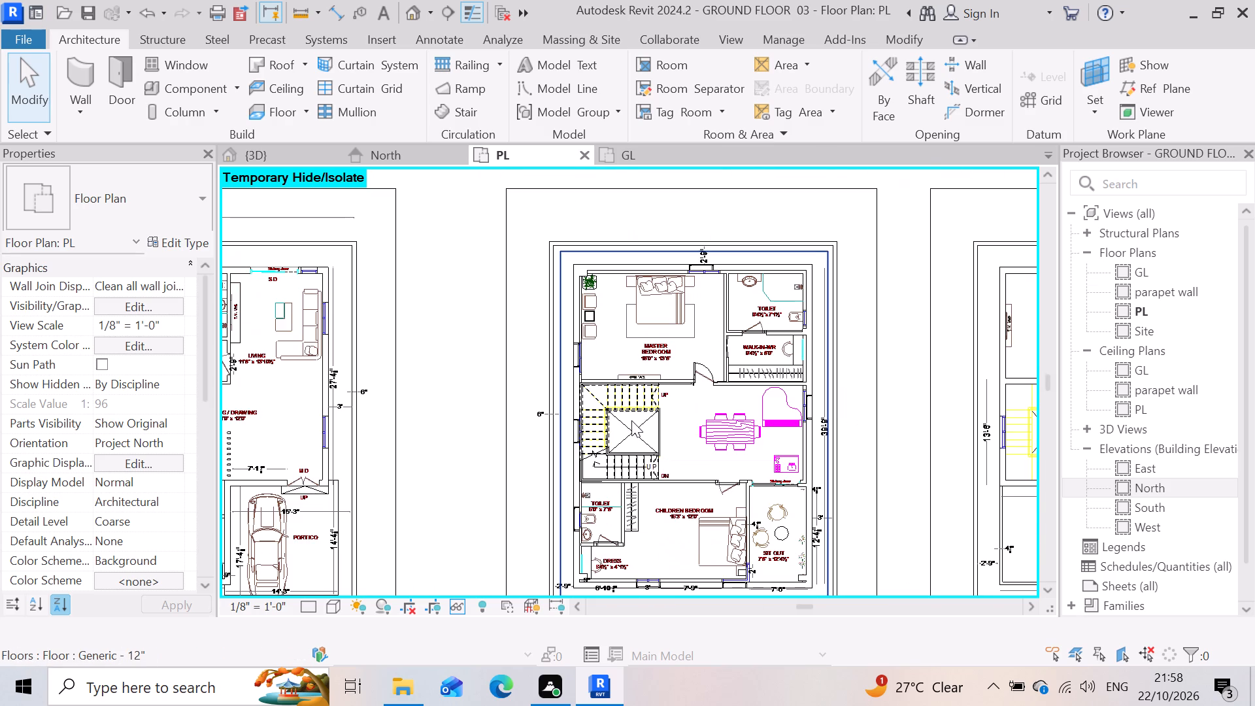
Inspect the outer walls around the master bedroom, toilet, dress and children bedroom in the PL floor plan.
{"action": "scroll", "coordinate": [697, 201], "scroll_direction": "up", "scroll_amount": 3}
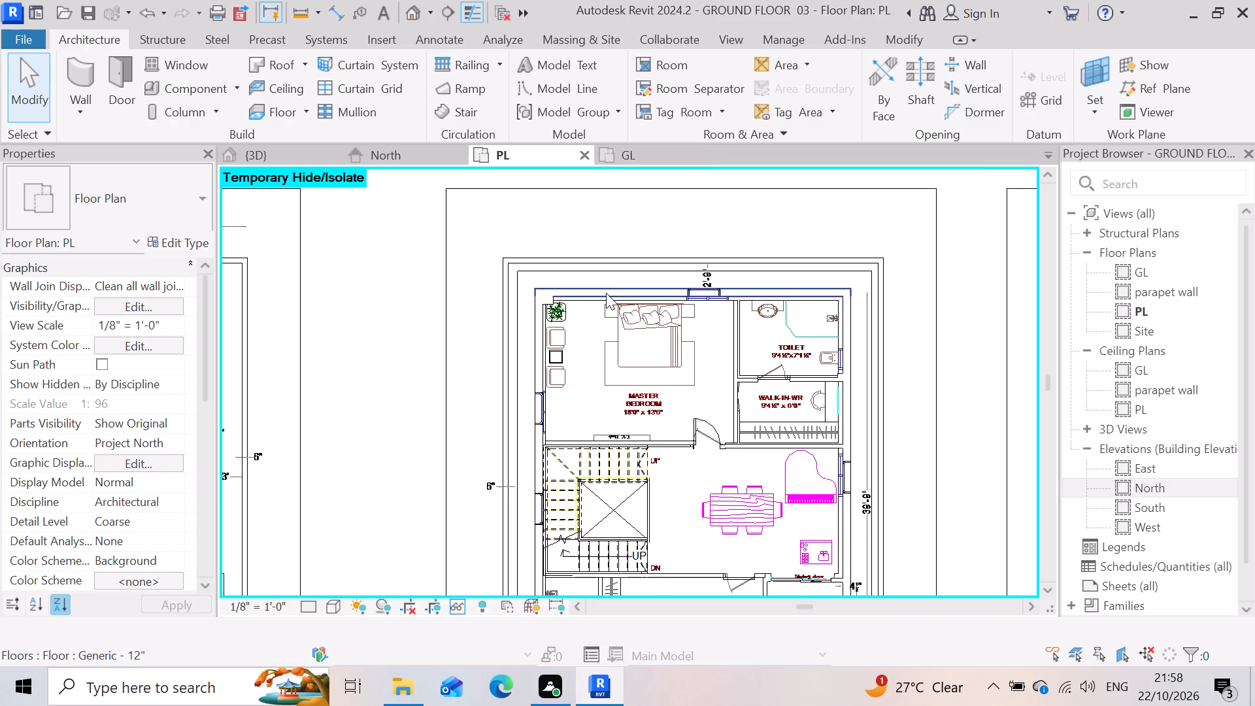
{"action": "scroll", "coordinate": [597, 303], "scroll_direction": "up", "scroll_amount": 6}
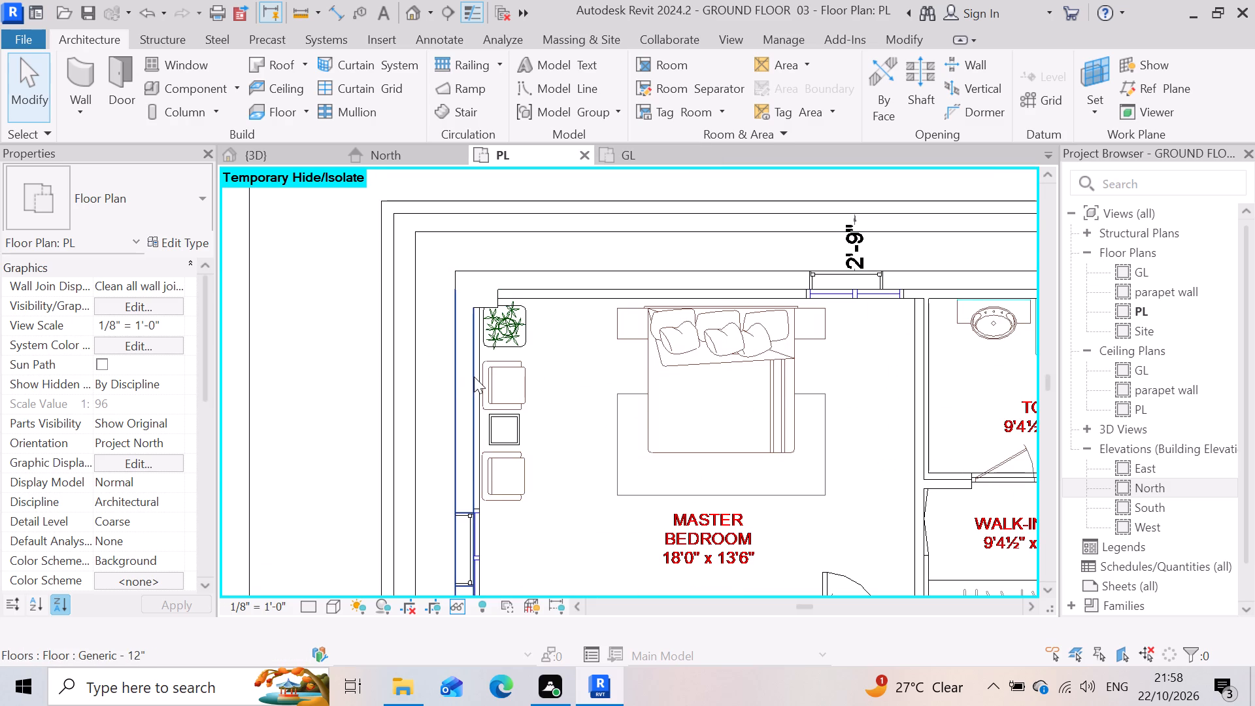
{"action": "scroll", "coordinate": [474, 377], "scroll_direction": "down", "scroll_amount": 12}
{"action": "scroll", "coordinate": [473, 563], "scroll_direction": "up", "scroll_amount": 2}
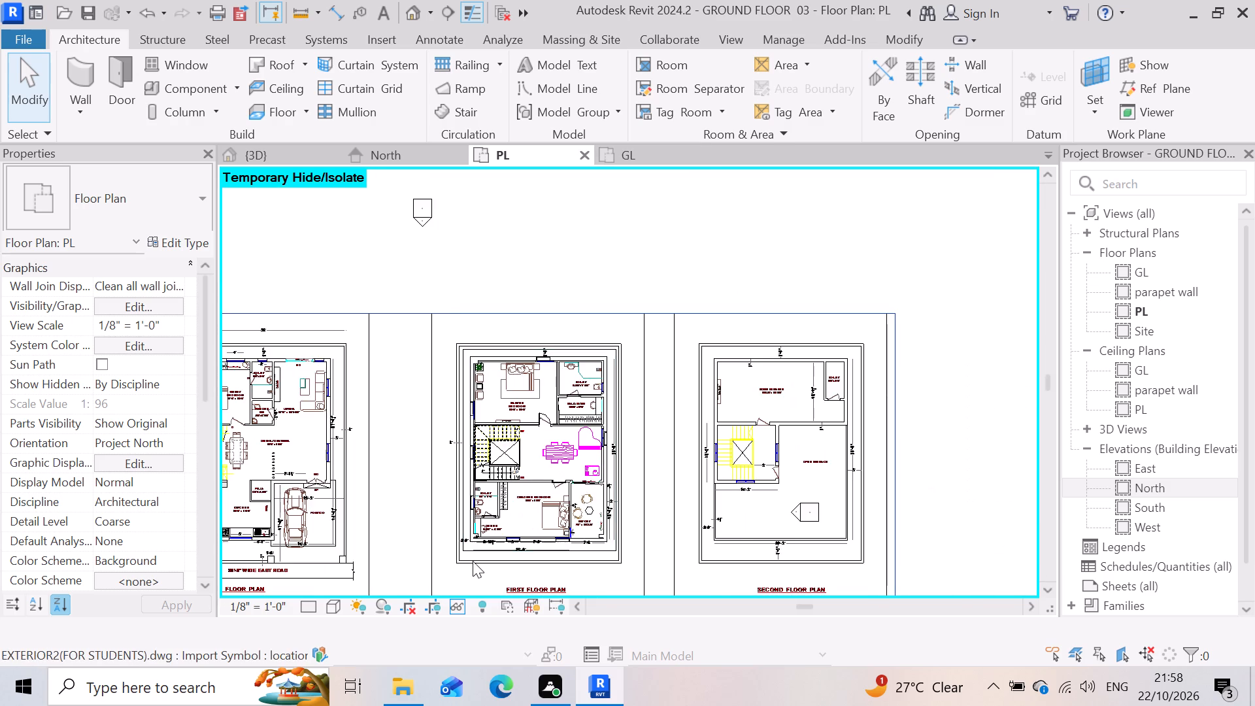
{"action": "scroll", "coordinate": [473, 561], "scroll_direction": "up", "scroll_amount": 8}
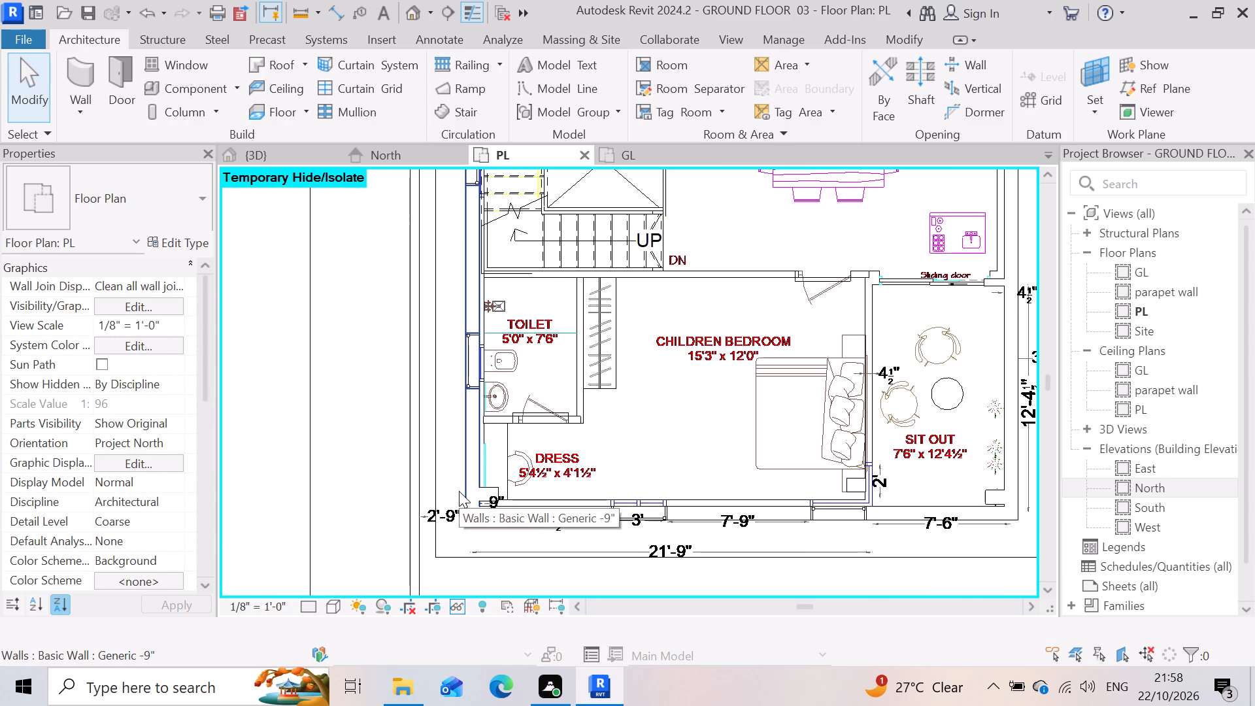
{"action": "scroll", "coordinate": [575, 560], "scroll_direction": "down", "scroll_amount": 3}
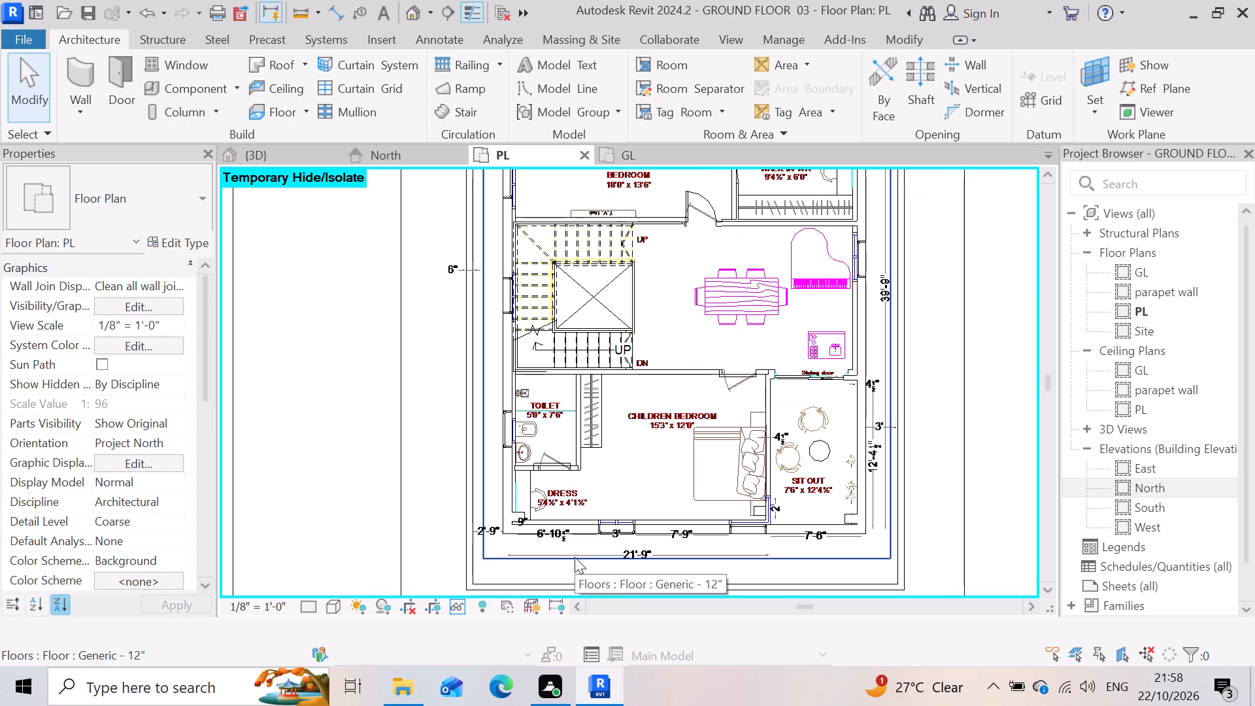
{"action": "scroll", "coordinate": [680, 543], "scroll_direction": "up", "scroll_amount": 3}
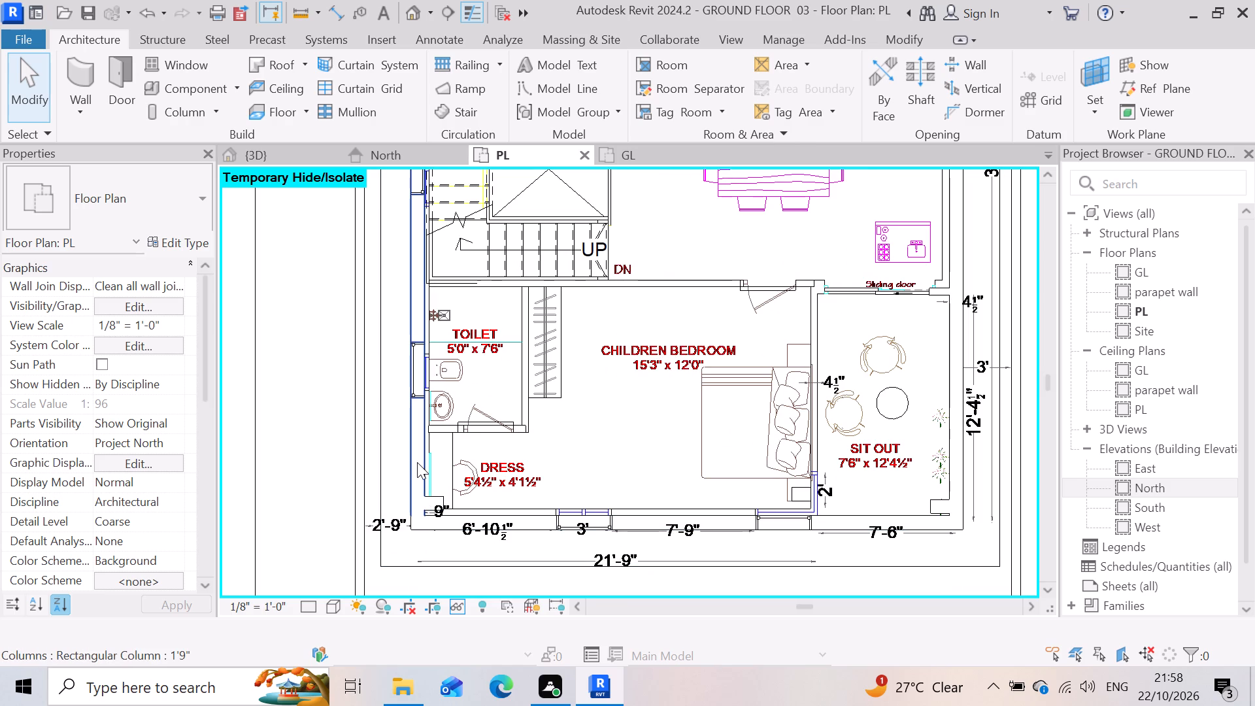
{"action": "scroll", "coordinate": [426, 467], "scroll_direction": "down", "scroll_amount": 7}
{"action": "scroll", "coordinate": [435, 265], "scroll_direction": "up", "scroll_amount": 3}
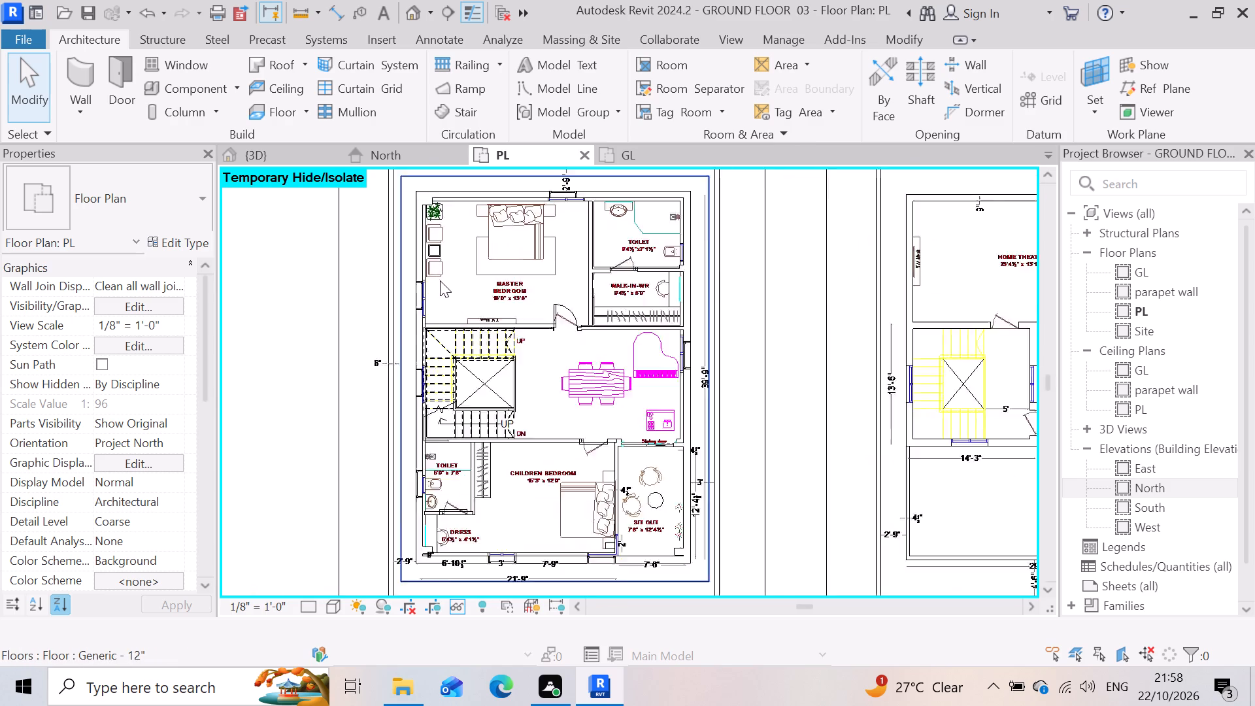
Examine in the PL floor plan the stair edges along the master bedroom wall and the toilet-side wall.
{"action": "scroll", "coordinate": [440, 280], "scroll_direction": "up", "scroll_amount": 1}
{"action": "scroll", "coordinate": [463, 337], "scroll_direction": "up", "scroll_amount": 10}
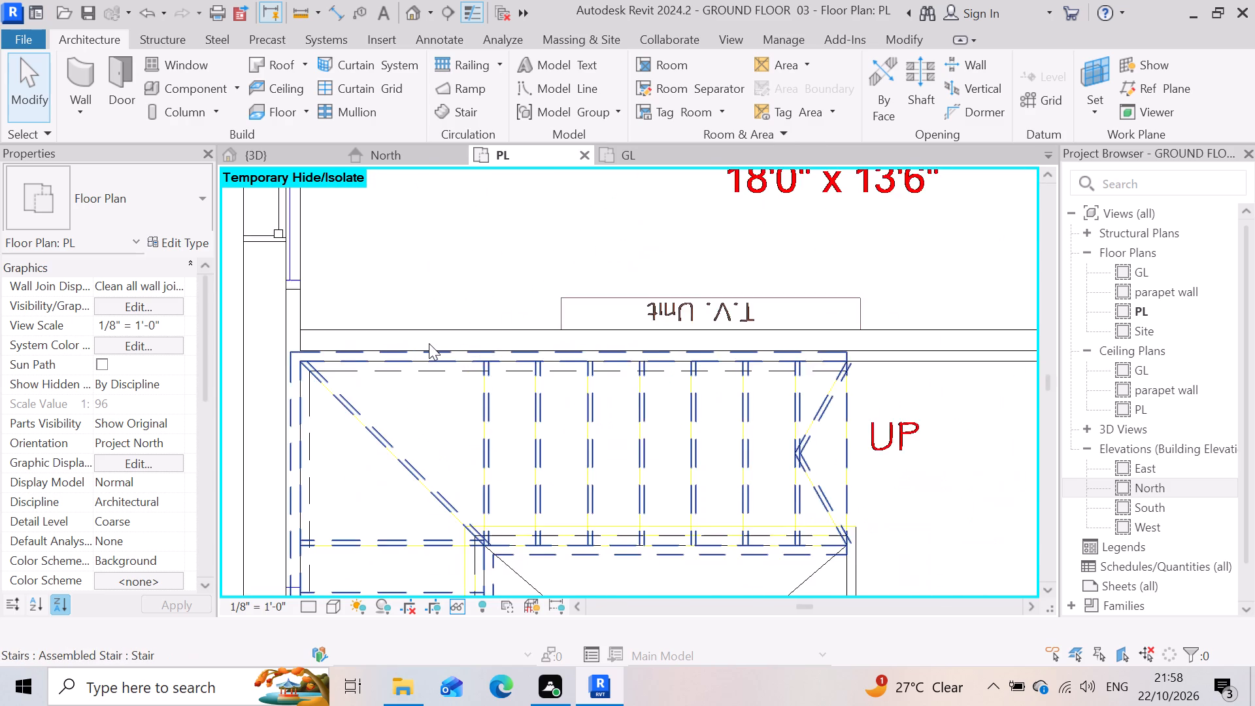
{"action": "scroll", "coordinate": [429, 343], "scroll_direction": "up", "scroll_amount": 3}
{"action": "scroll", "coordinate": [543, 372], "scroll_direction": "down", "scroll_amount": 3}
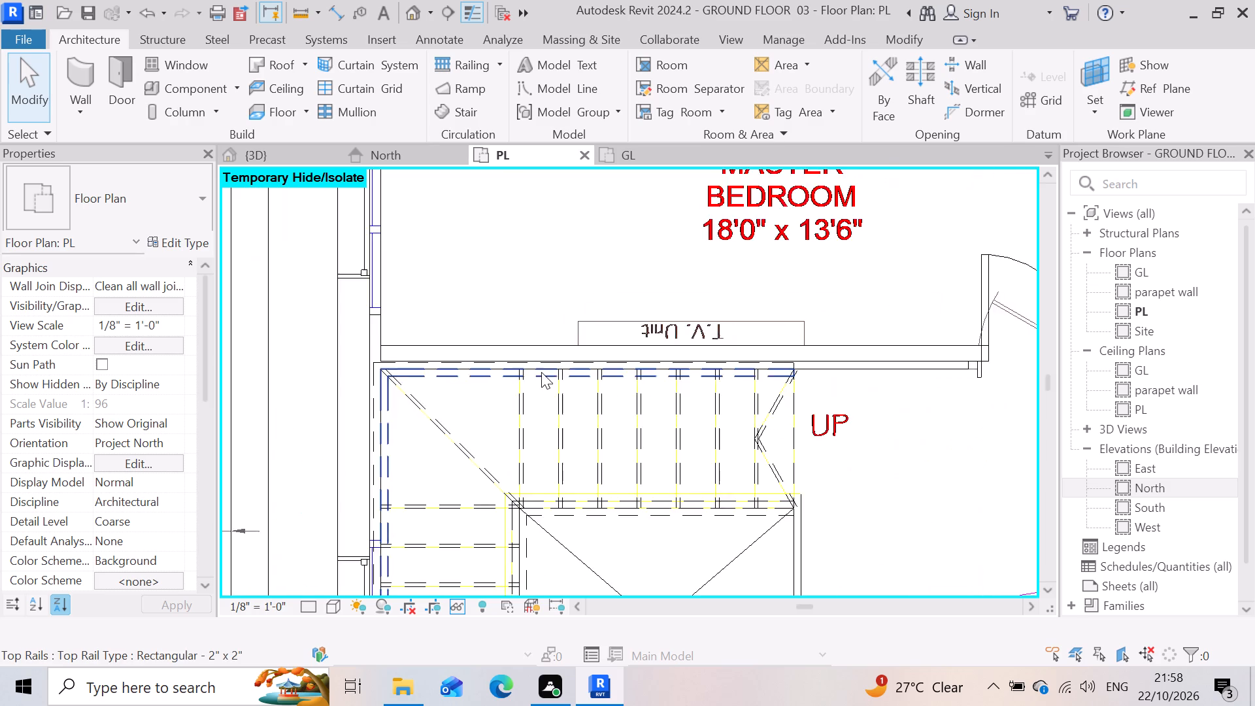
{"action": "scroll", "coordinate": [541, 372], "scroll_direction": "down", "scroll_amount": 9}
{"action": "scroll", "coordinate": [554, 565], "scroll_direction": "up", "scroll_amount": 3}
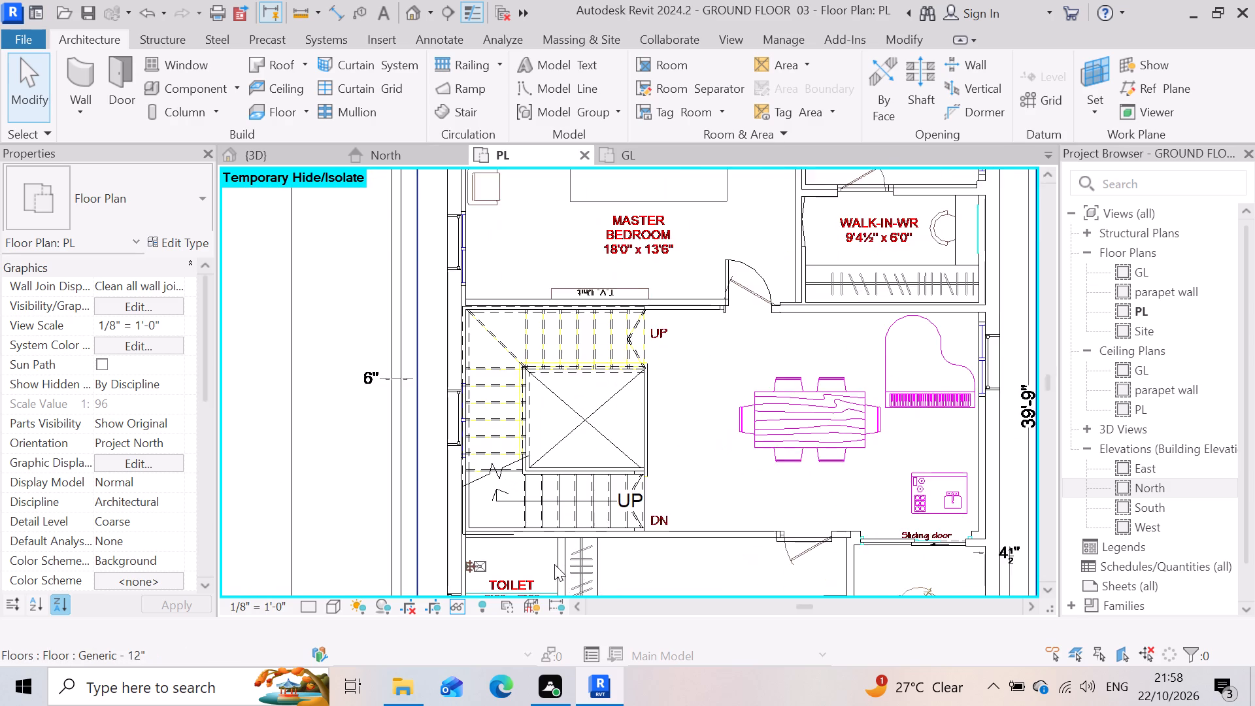
{"action": "scroll", "coordinate": [555, 546], "scroll_direction": "up", "scroll_amount": 4}
{"action": "scroll", "coordinate": [425, 522], "scroll_direction": "up", "scroll_amount": 3}
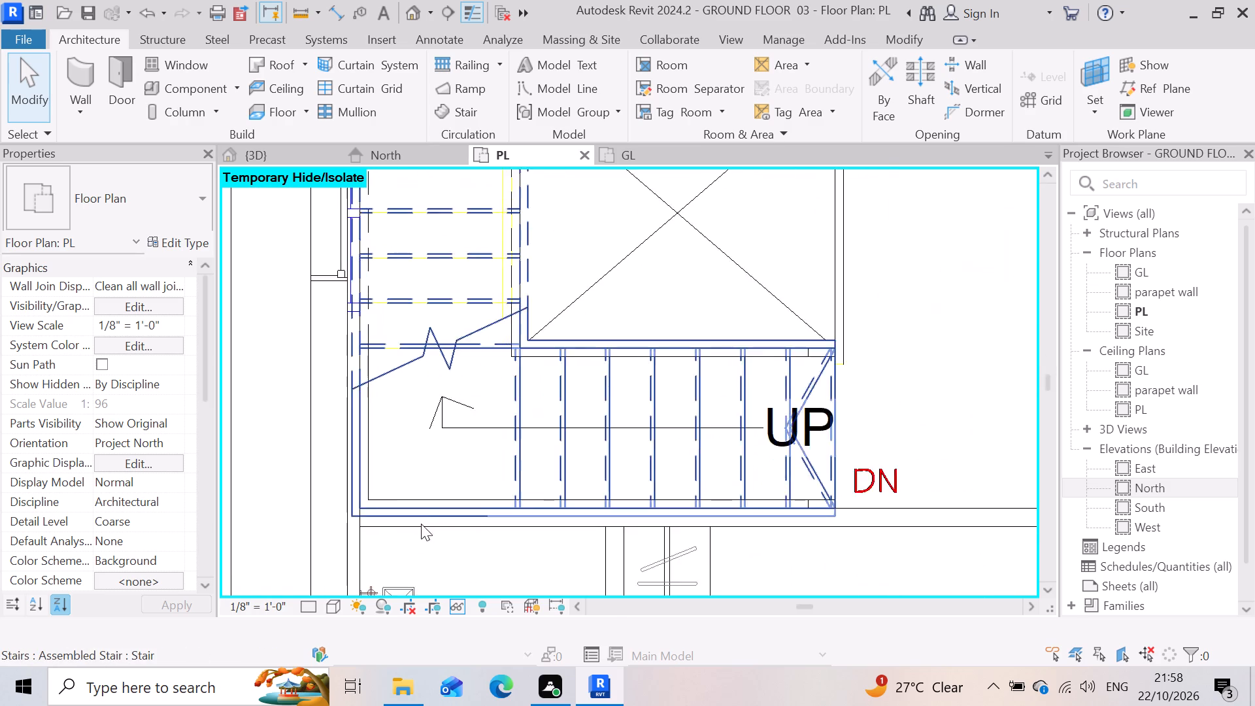
{"action": "scroll", "coordinate": [253, 704], "scroll_direction": "up", "scroll_amount": 6}
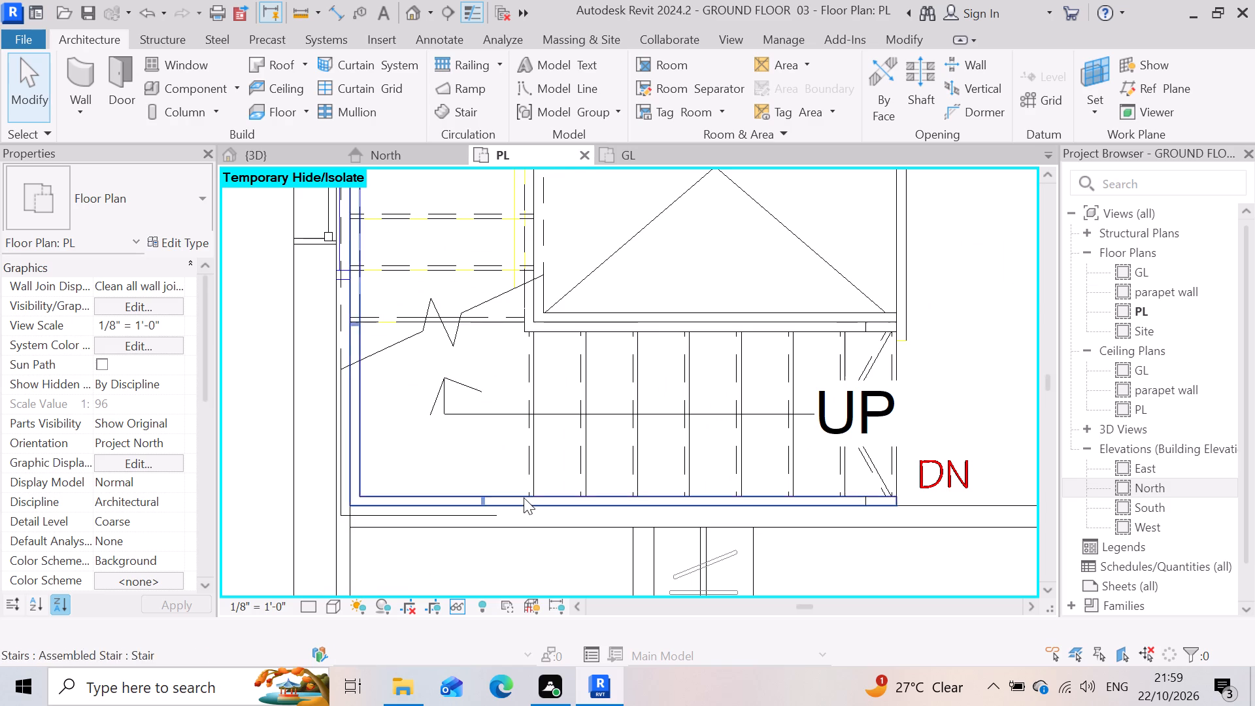
{"action": "scroll", "coordinate": [533, 530], "scroll_direction": "up", "scroll_amount": 3}
{"action": "scroll", "coordinate": [483, 514], "scroll_direction": "down", "scroll_amount": 7}
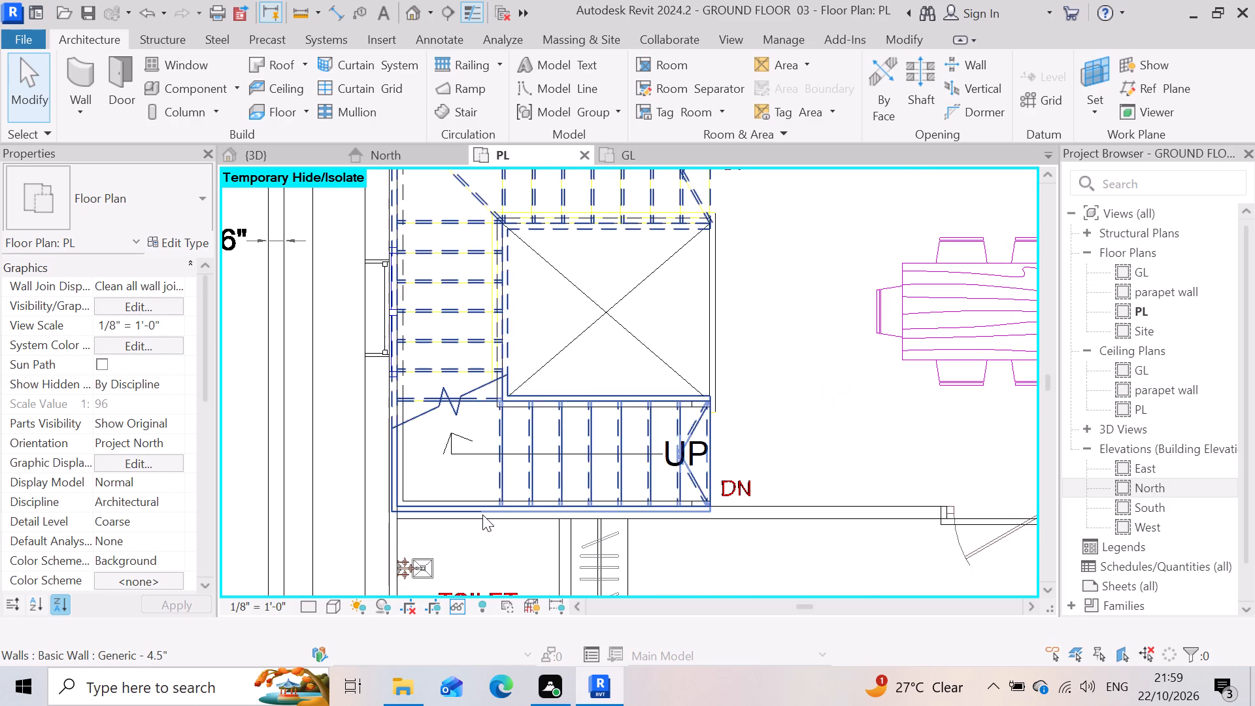
{"action": "scroll", "coordinate": [673, 566], "scroll_direction": "down", "scroll_amount": 2}
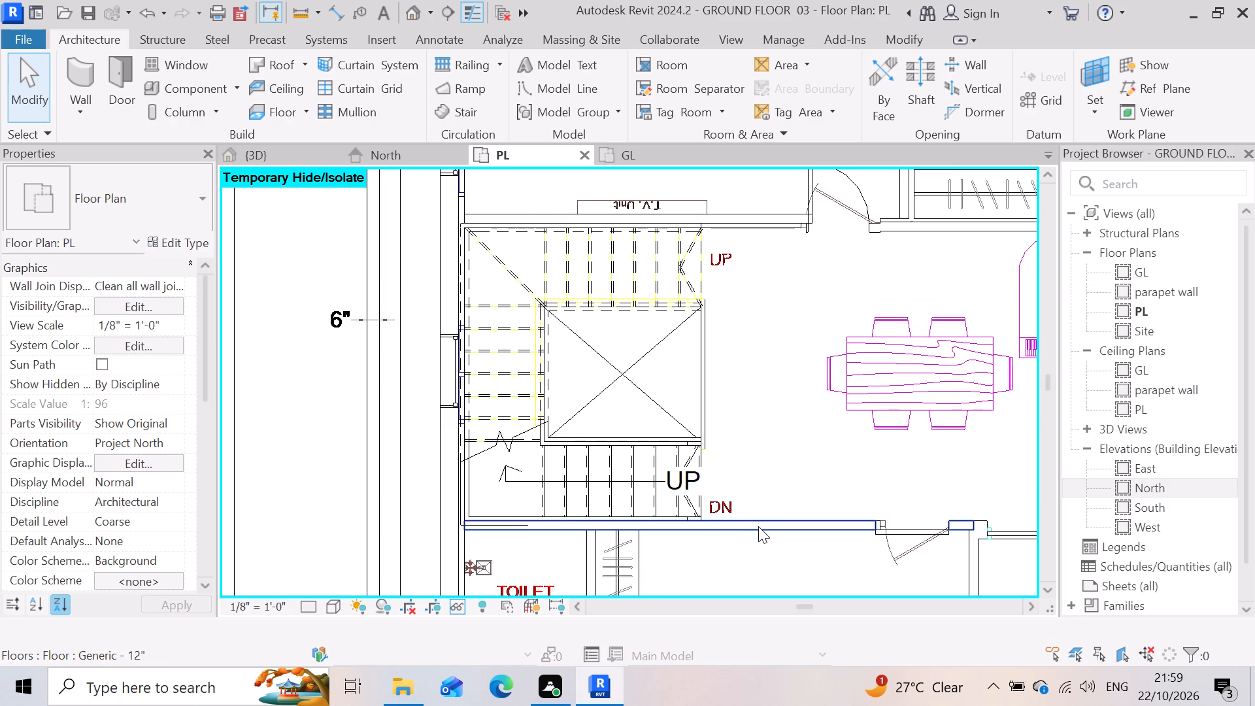
{"action": "scroll", "coordinate": [758, 526], "scroll_direction": "down", "scroll_amount": 4}
Reset the temporary hide/isolate in both the PL floor plan and the 3D view.
{"action": "type", "text": "hr"}
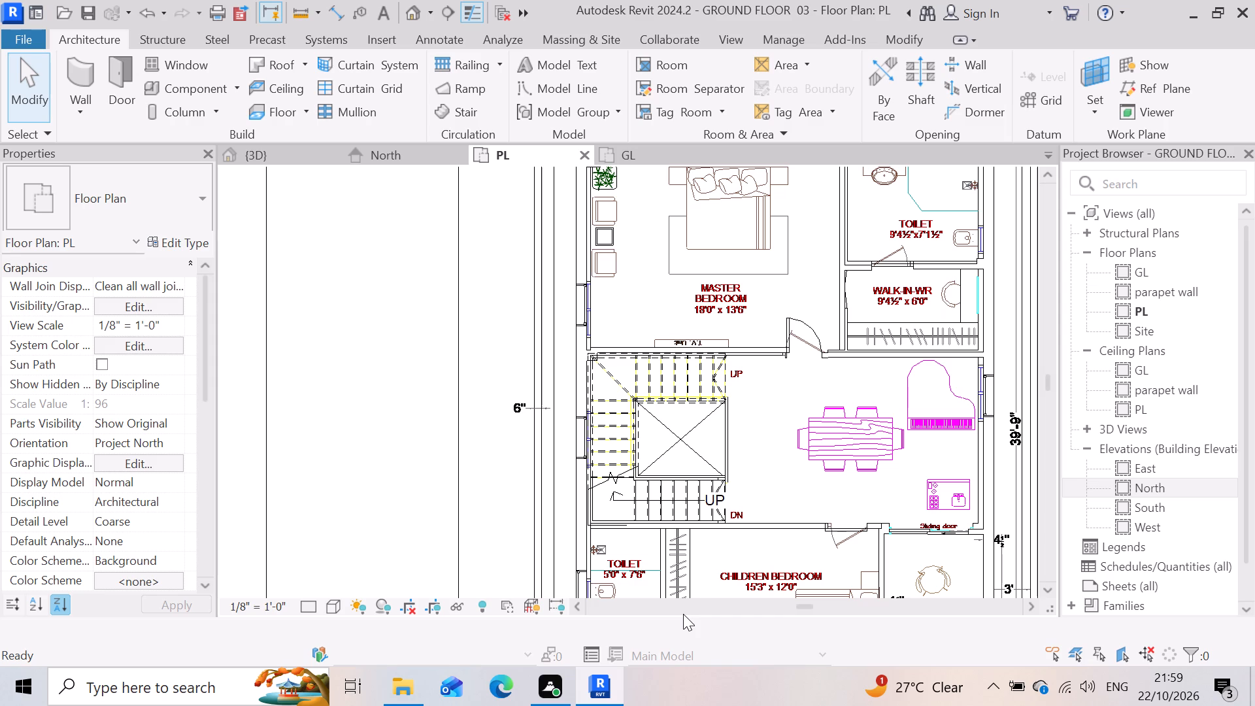
{"action": "left_click", "coordinate": [280, 153]}
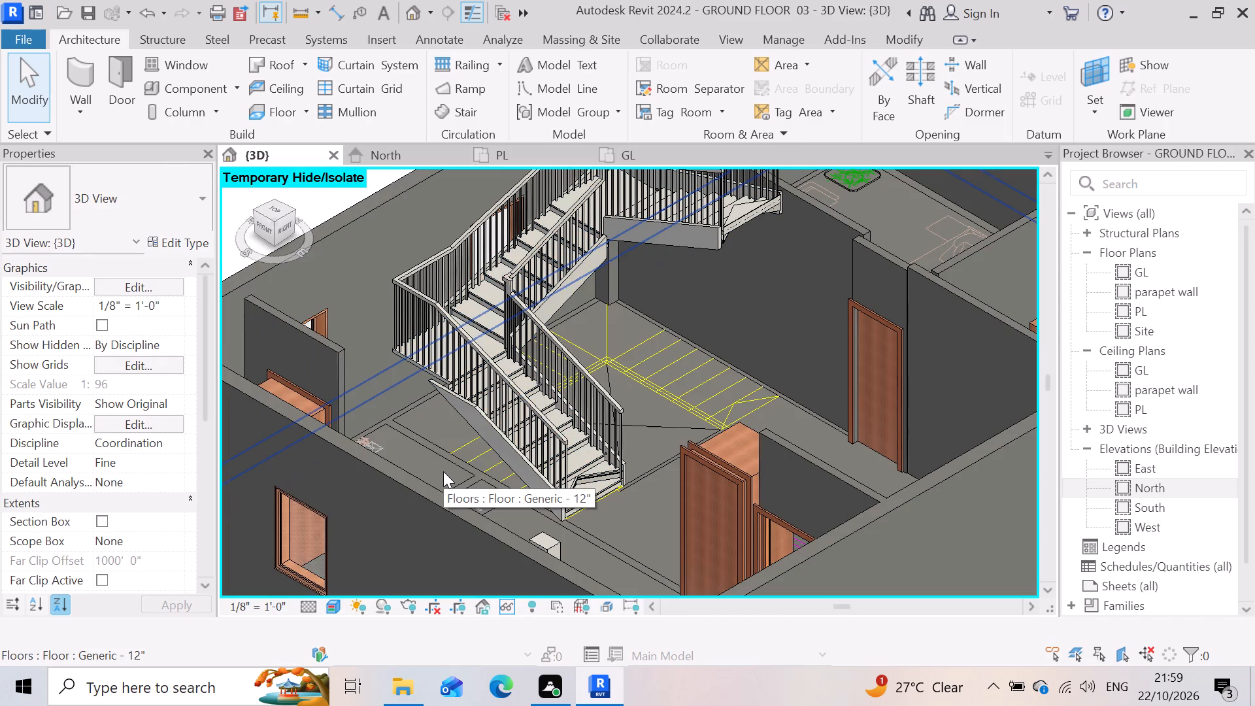
{"action": "type", "text": "hr"}
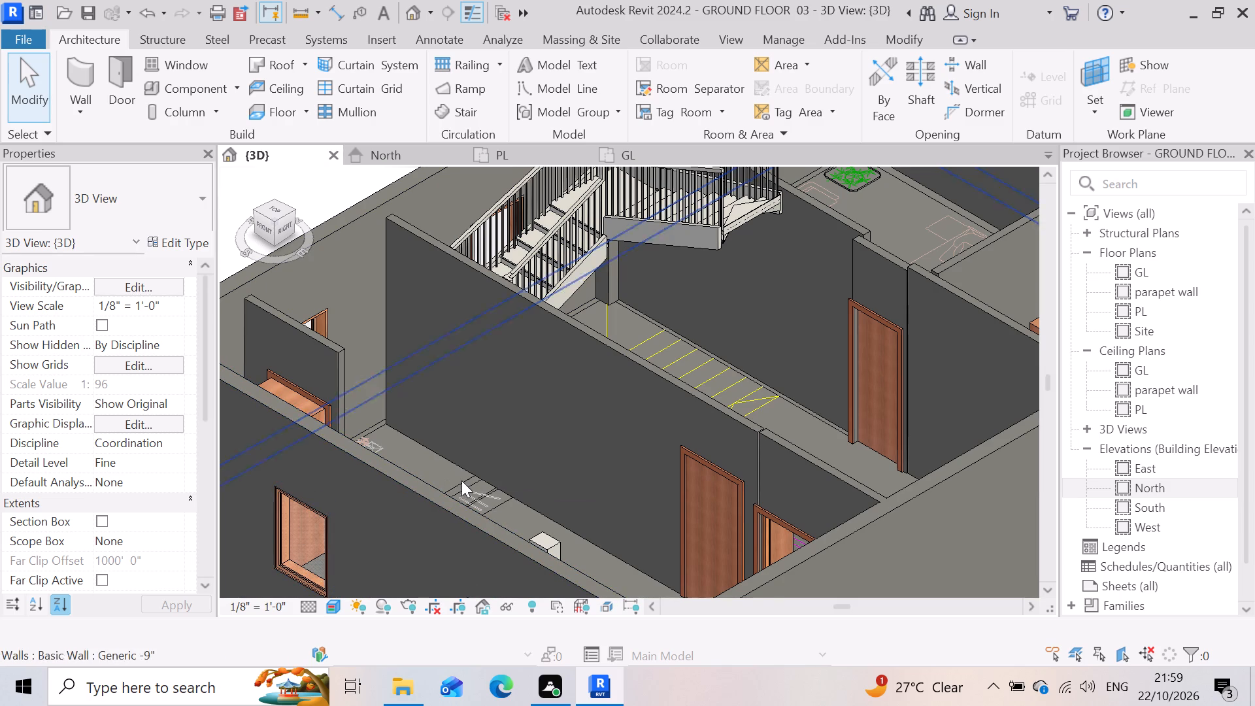
Lower the top of the Generic - 4.5" wall in front of the stair to a Top Offset of about -3' in 3D.
{"action": "left_click", "coordinate": [537, 433]}
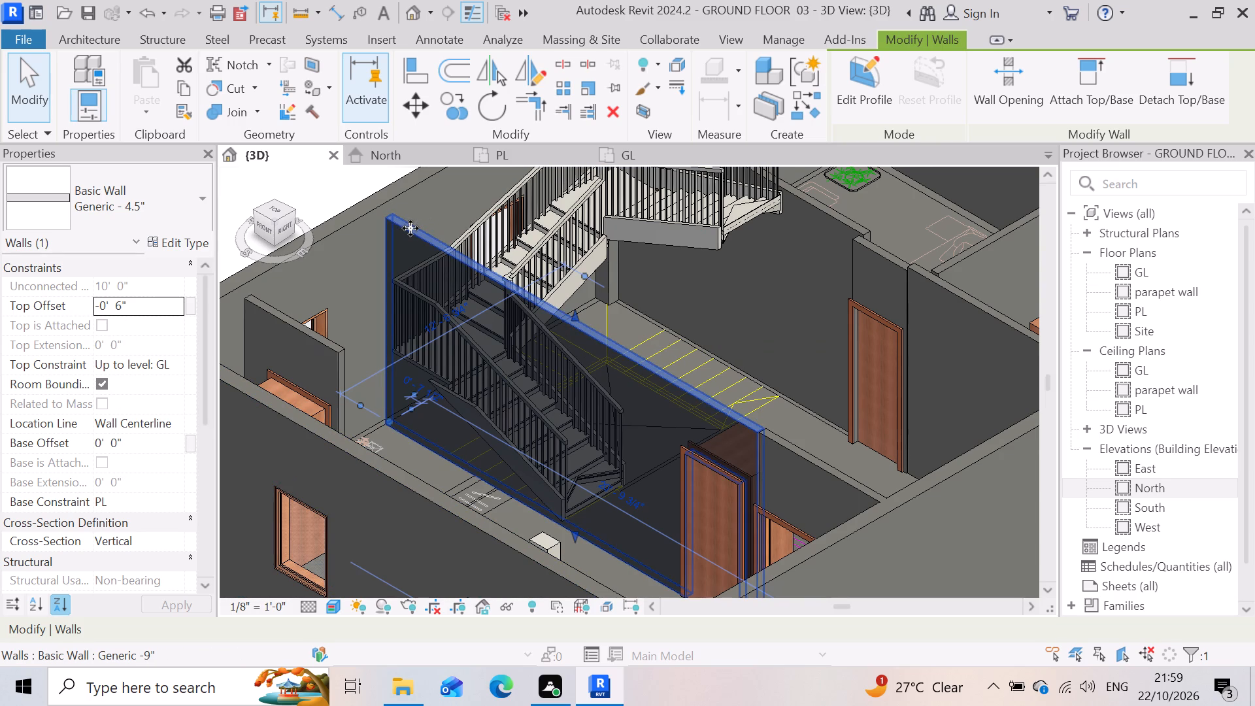
{"action": "left_click_drag", "start_coordinate": [572, 311], "coordinate": [575, 321]}
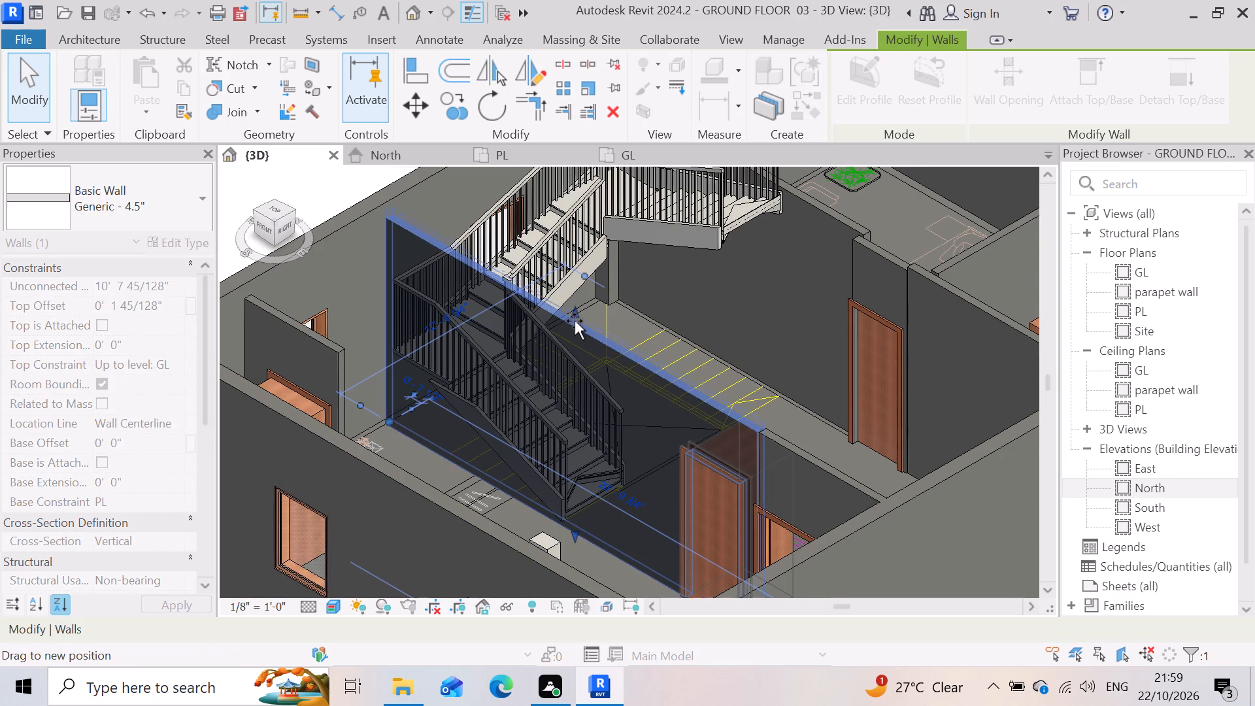
{"action": "left_click_drag", "start_coordinate": [575, 321], "coordinate": [575, 375]}
{"action": "scroll", "coordinate": [575, 375], "scroll_direction": "down", "scroll_amount": 5}
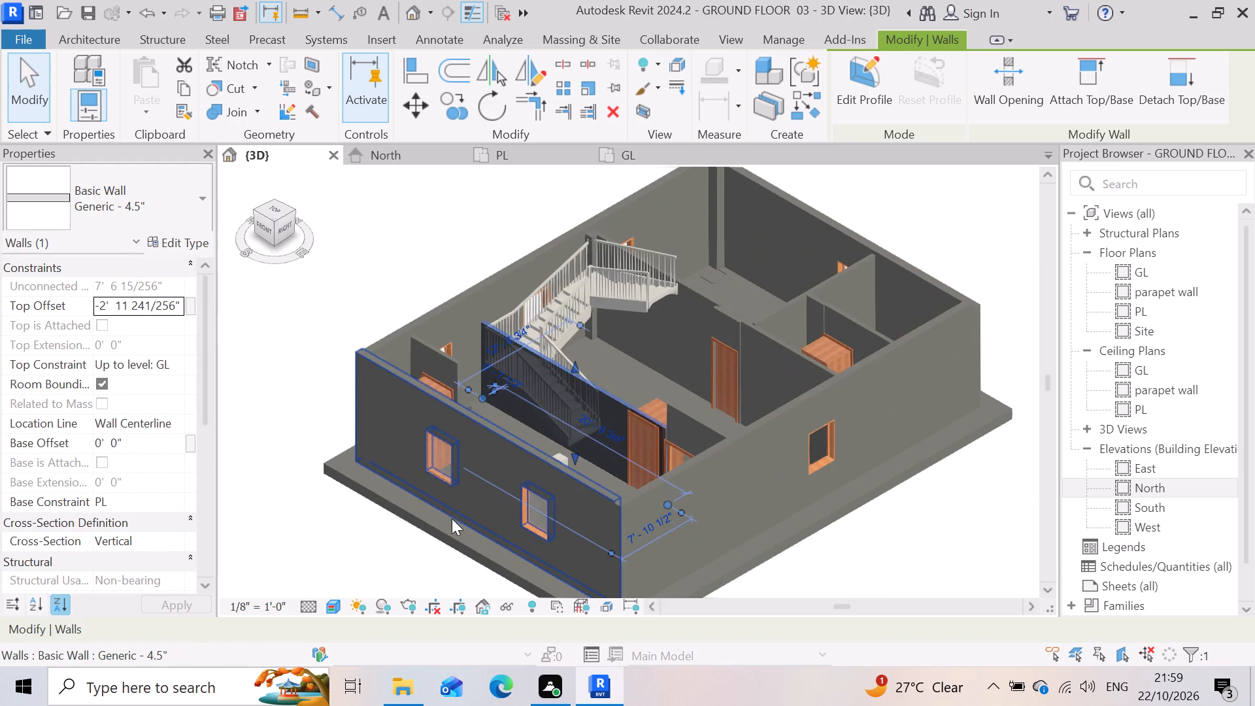
Examine the Generic - 4.5" wall in front of the stair, from its door end to the lower stair flight, in 3D.
{"action": "left_click", "coordinate": [314, 546]}
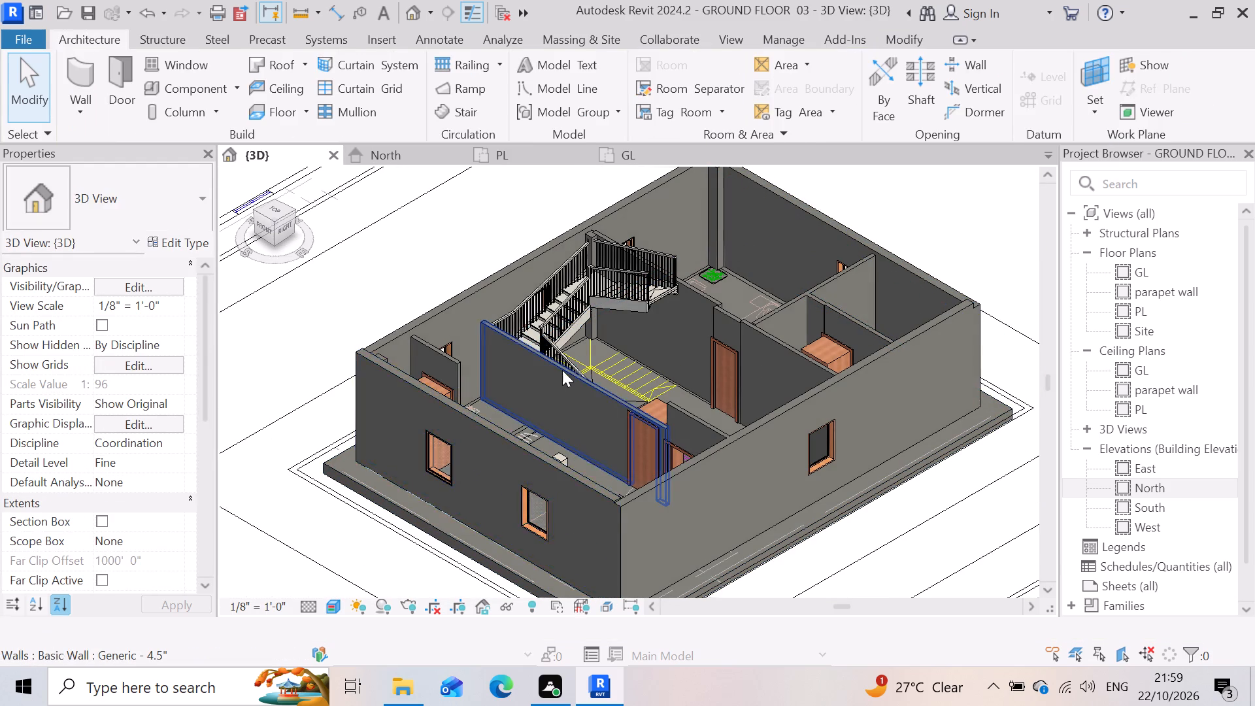
{"action": "scroll", "coordinate": [562, 370], "scroll_direction": "up", "scroll_amount": 4}
{"action": "scroll", "coordinate": [694, 417], "scroll_direction": "up", "scroll_amount": 3}
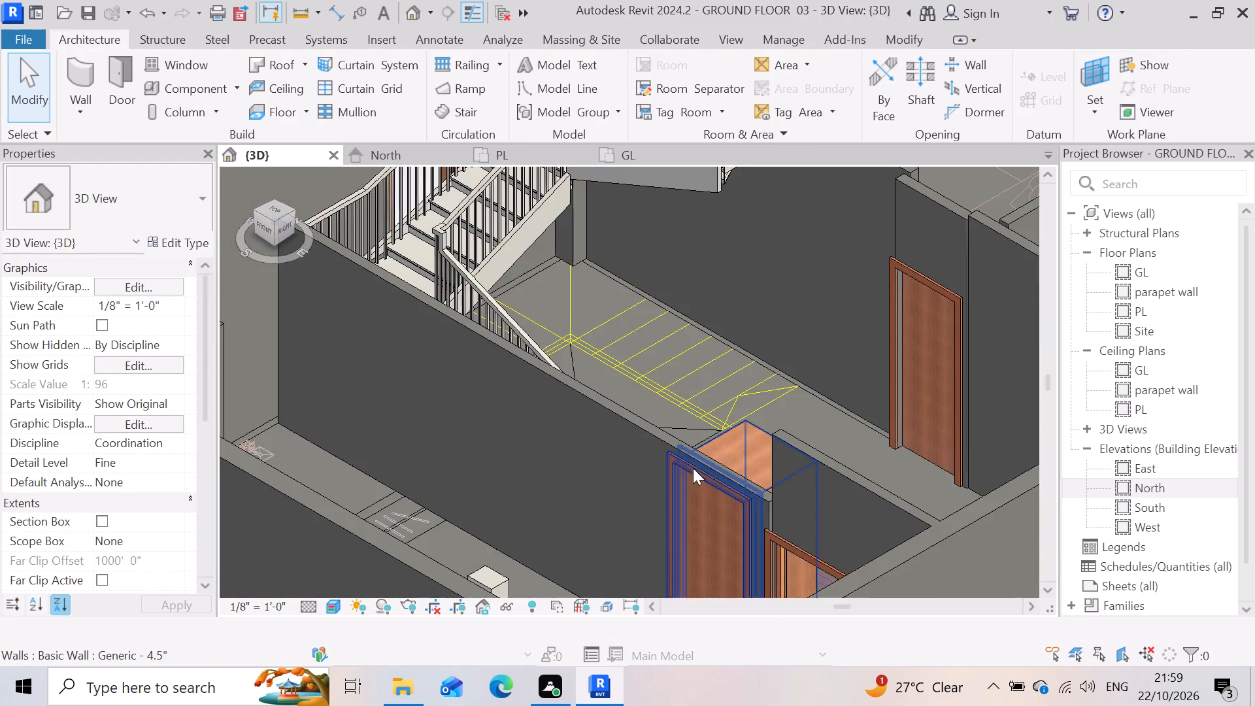
{"action": "scroll", "coordinate": [842, 467], "scroll_direction": "up", "scroll_amount": 3}
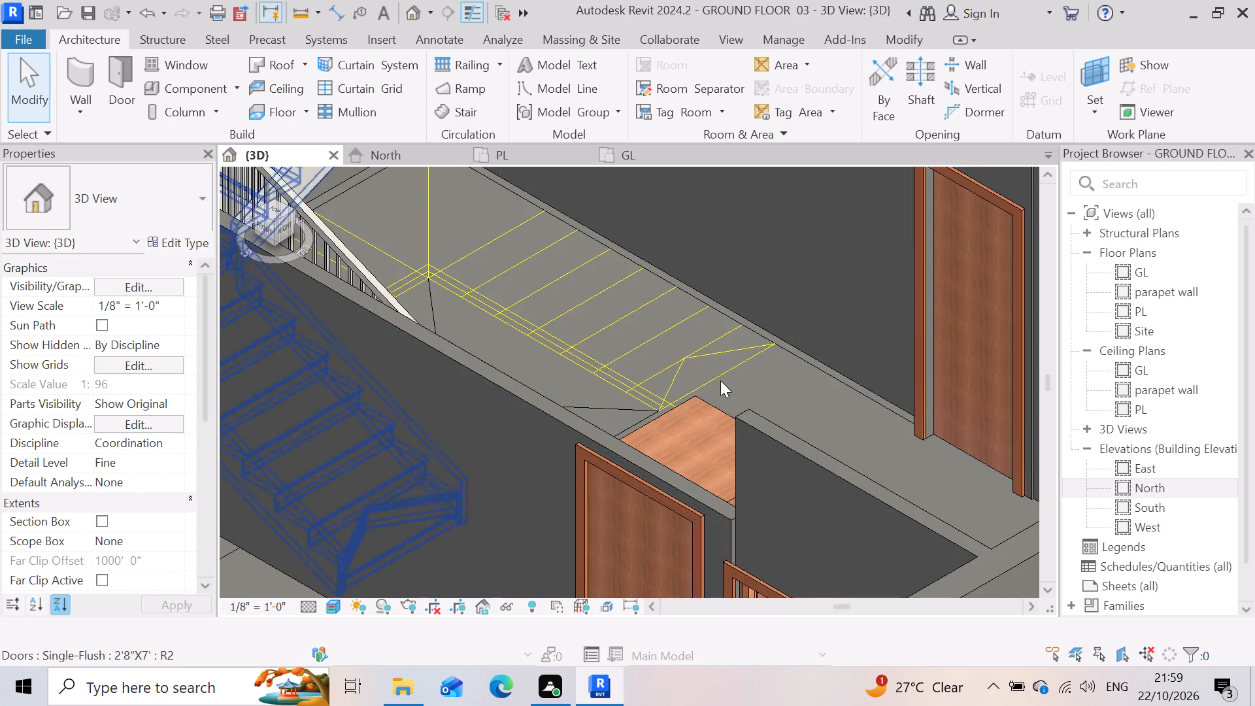
{"action": "scroll", "coordinate": [736, 377], "scroll_direction": "down", "scroll_amount": 8}
{"action": "scroll", "coordinate": [801, 420], "scroll_direction": "up", "scroll_amount": 2}
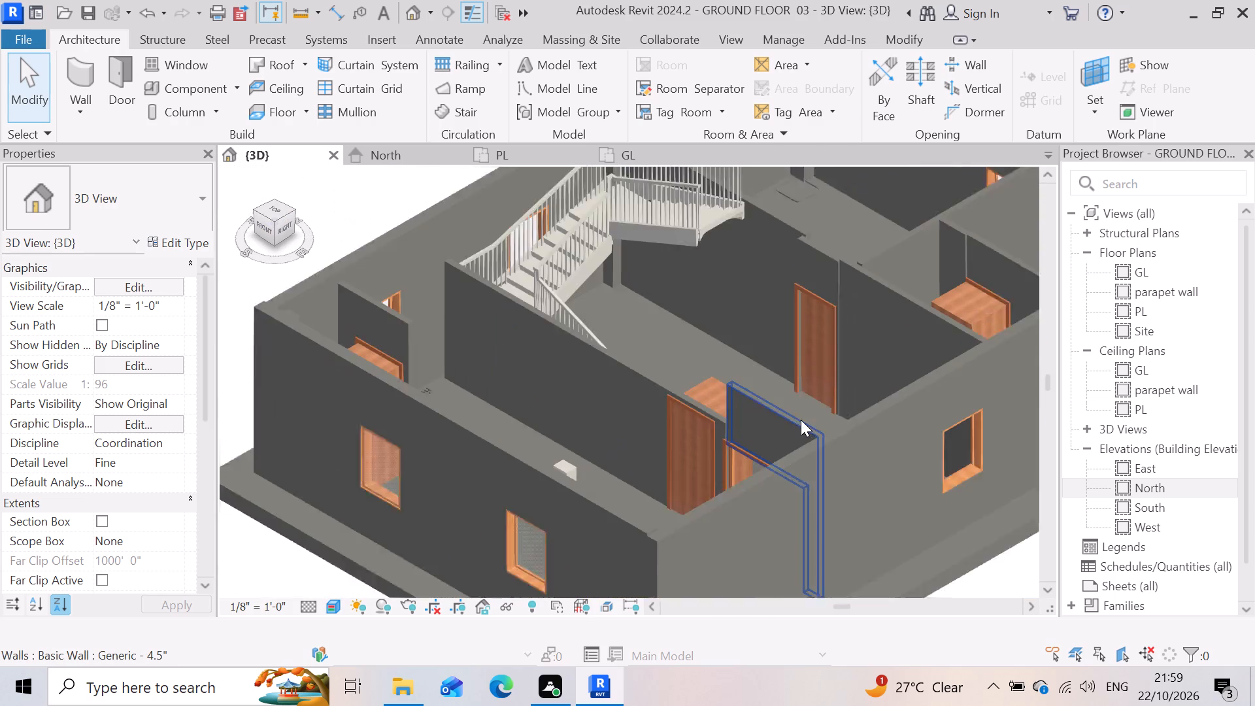
{"action": "scroll", "coordinate": [801, 420], "scroll_direction": "up", "scroll_amount": 1}
{"action": "scroll", "coordinate": [437, 470], "scroll_direction": "up", "scroll_amount": 3}
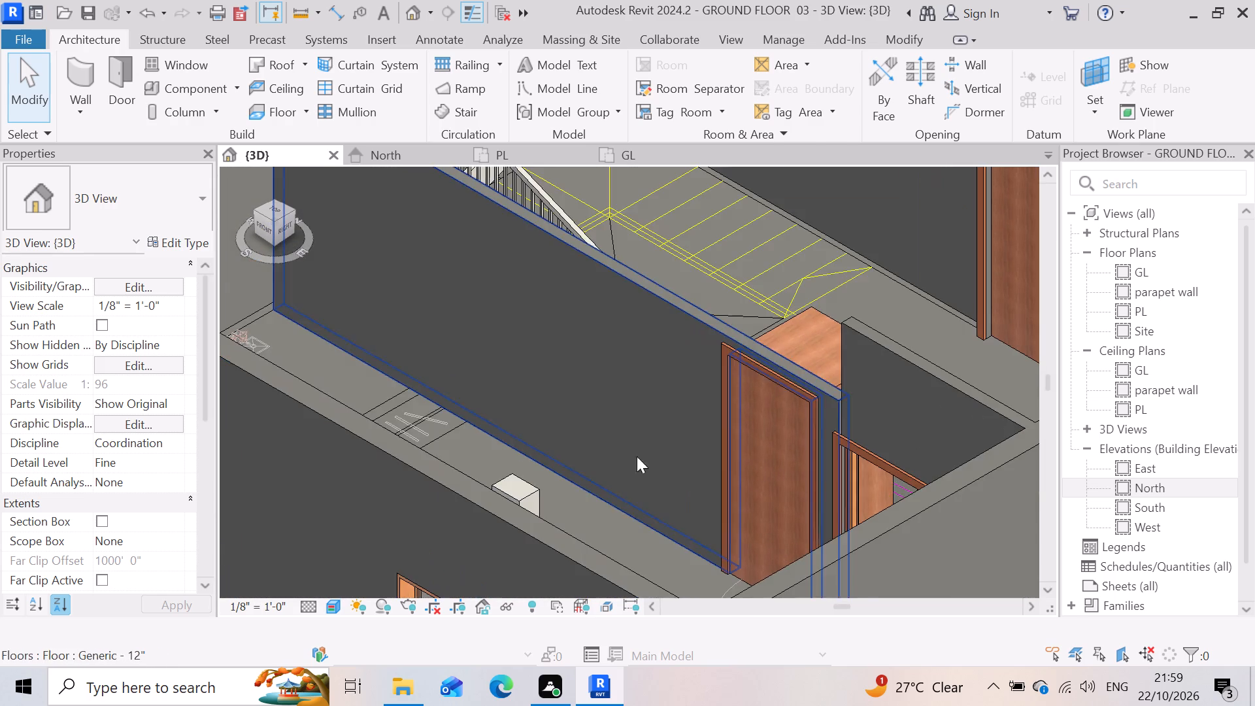
{"action": "scroll", "coordinate": [801, 466], "scroll_direction": "down", "scroll_amount": 4}
{"action": "scroll", "coordinate": [507, 229], "scroll_direction": "up", "scroll_amount": 4}
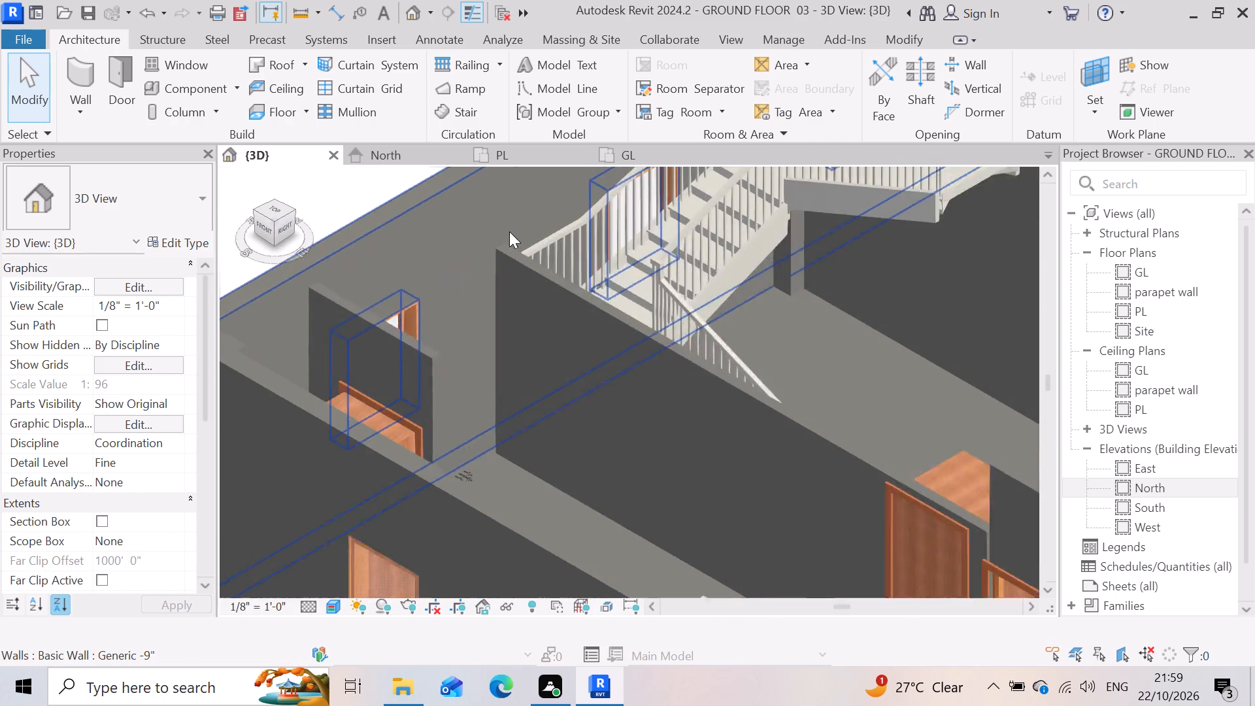
Examine the 4.5" wall's end beside the stair and its height against the railing and the neighbouring walls in 3D.
{"action": "left_click", "coordinate": [507, 256]}
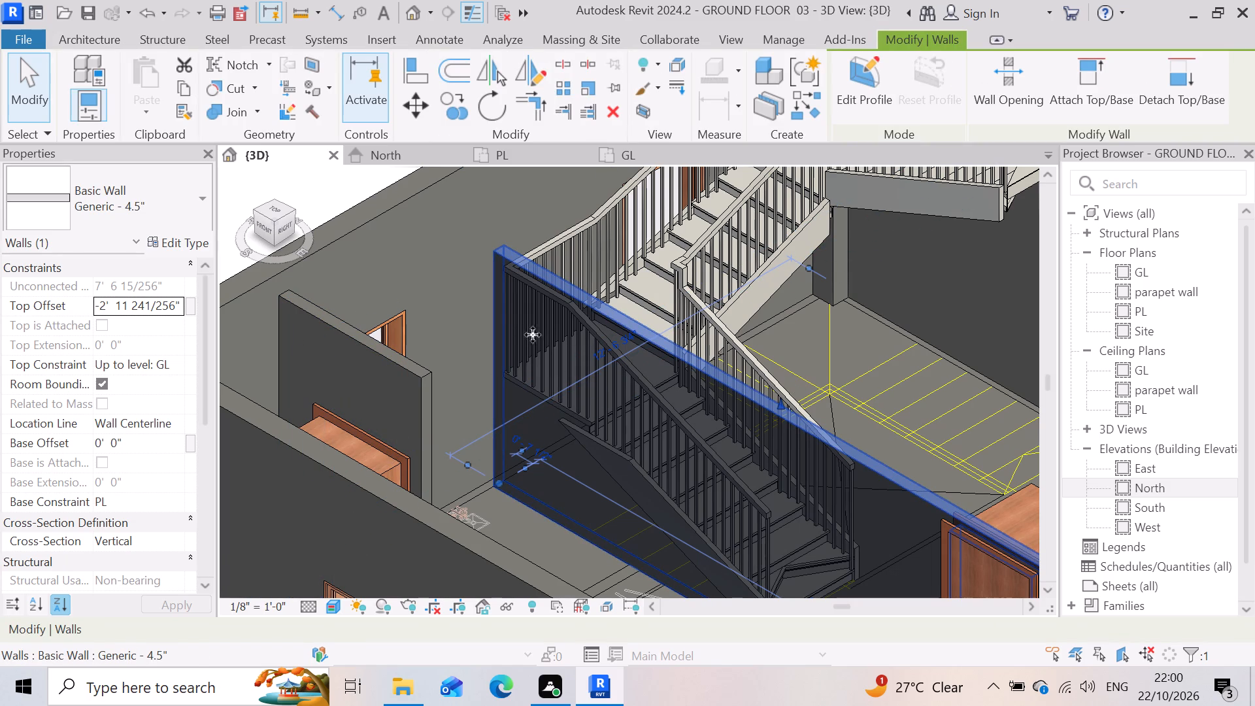
{"action": "scroll", "coordinate": [467, 294], "scroll_direction": "up", "scroll_amount": 5}
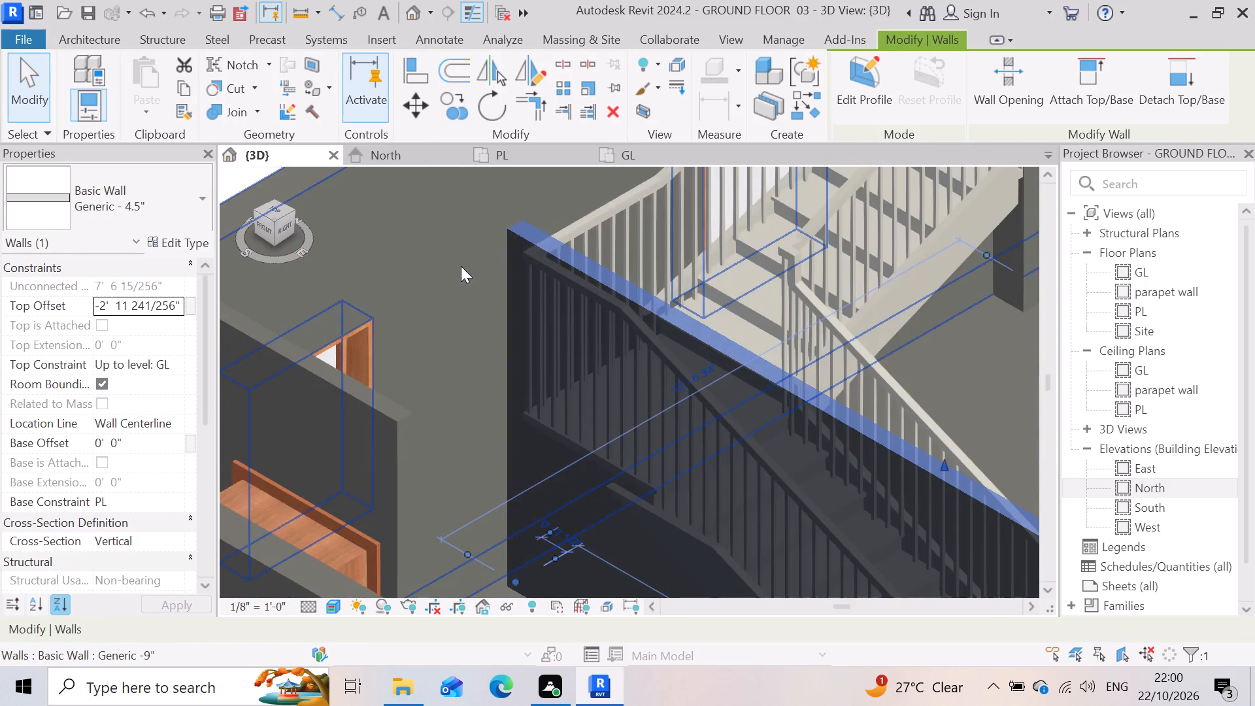
{"action": "scroll", "coordinate": [461, 266], "scroll_direction": "up", "scroll_amount": 4}
{"action": "scroll", "coordinate": [722, 441], "scroll_direction": "down", "scroll_amount": 9}
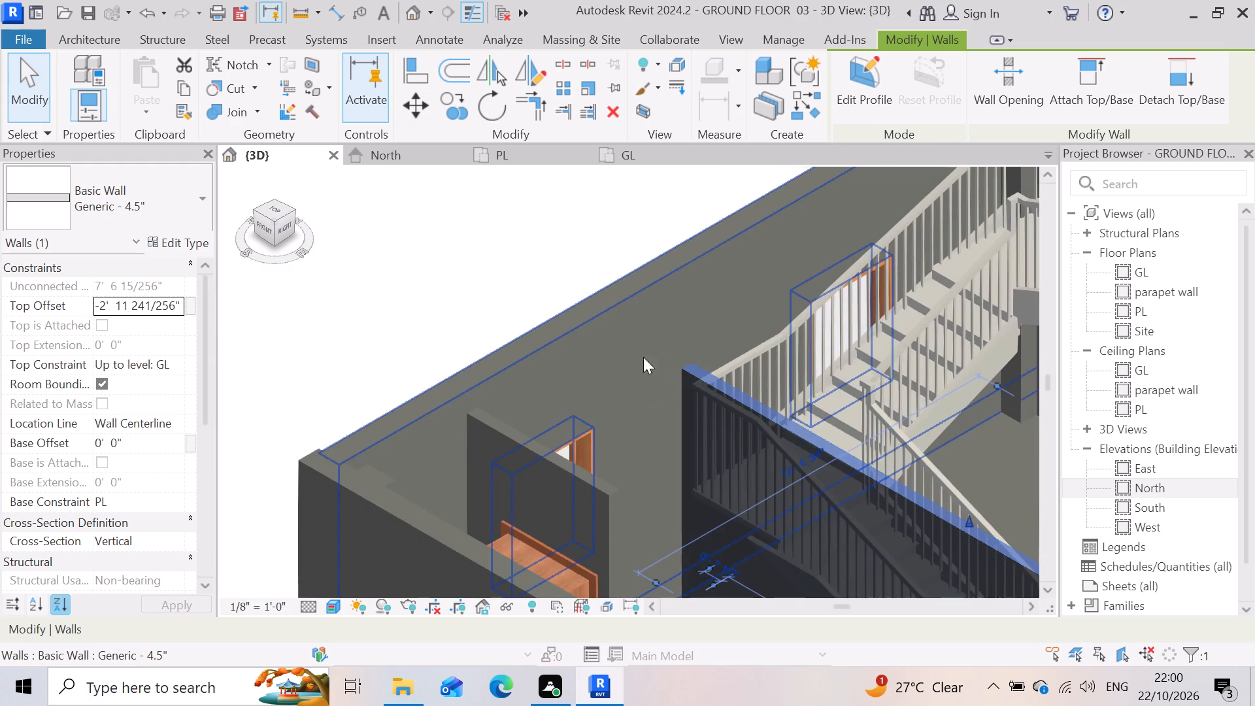
{"action": "left_click", "coordinate": [694, 371]}
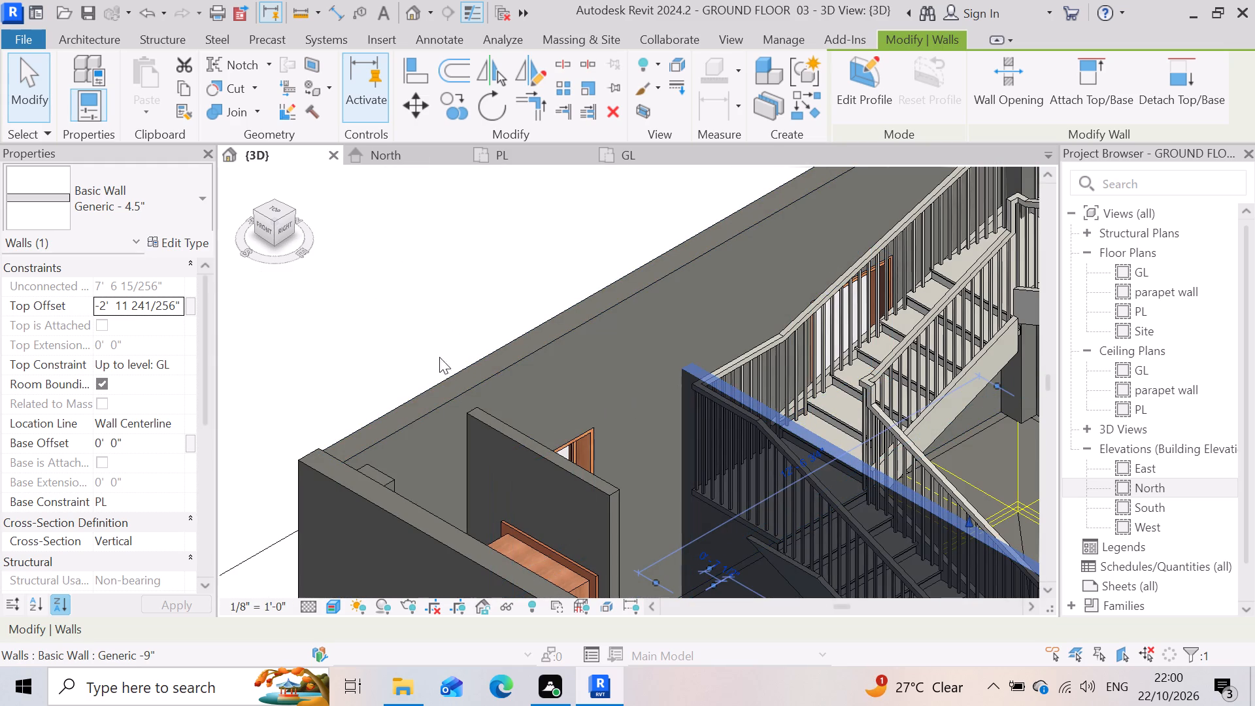
{"action": "scroll", "coordinate": [409, 329], "scroll_direction": "down", "scroll_amount": 5}
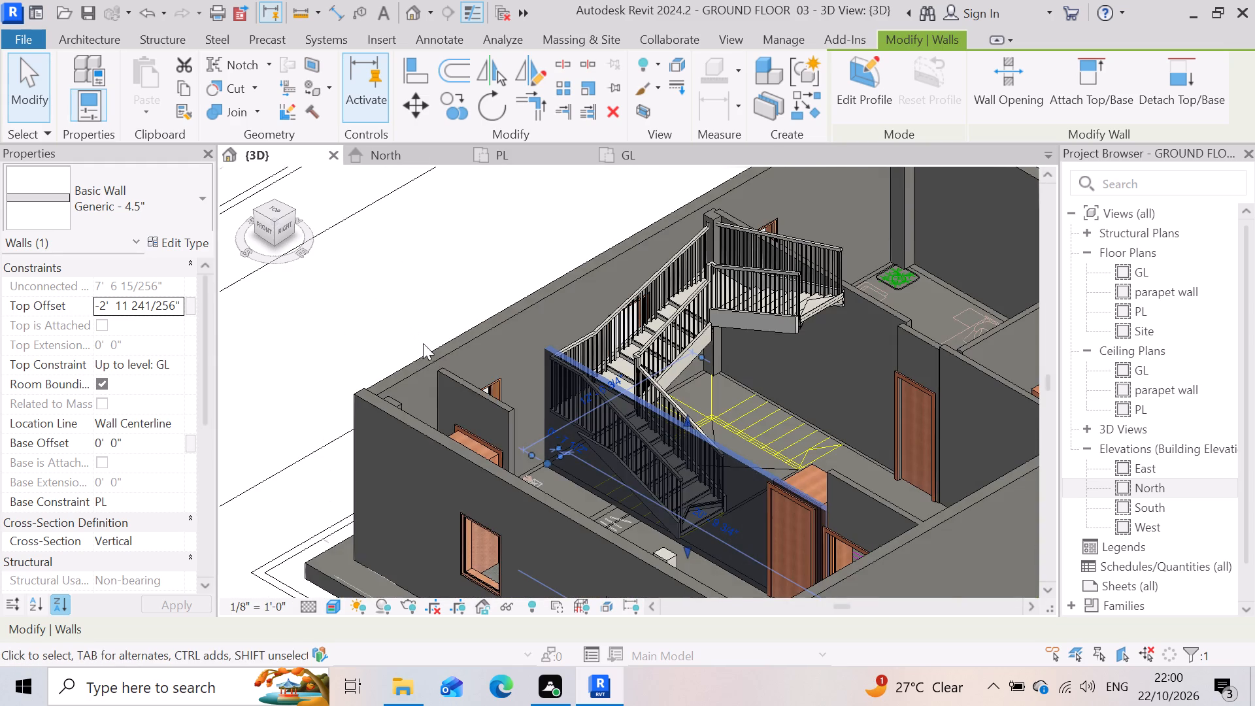
{"action": "scroll", "coordinate": [523, 458], "scroll_direction": "up", "scroll_amount": 4}
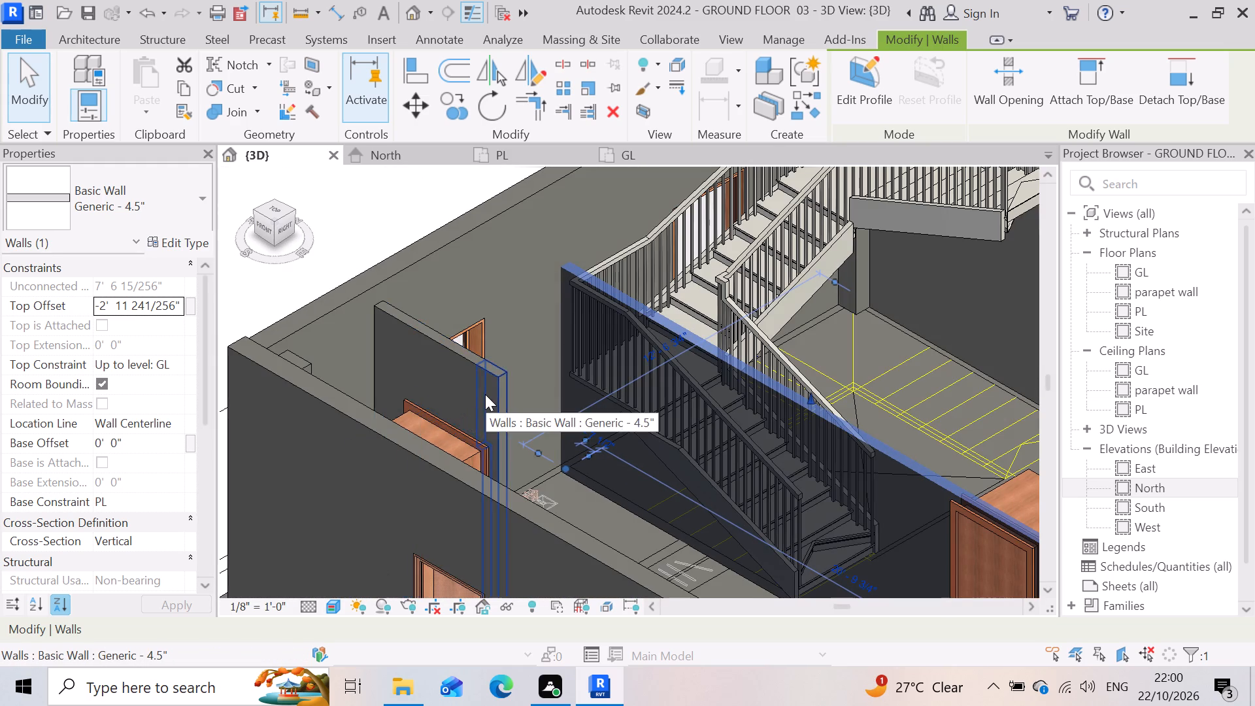
{"action": "scroll", "coordinate": [485, 394], "scroll_direction": "down", "scroll_amount": 5}
{"action": "scroll", "coordinate": [810, 549], "scroll_direction": "up", "scroll_amount": 6}
{"action": "scroll", "coordinate": [387, 591], "scroll_direction": "up", "scroll_amount": 7}
{"action": "scroll", "coordinate": [626, 477], "scroll_direction": "down", "scroll_amount": 9}
{"action": "scroll", "coordinate": [687, 411], "scroll_direction": "down", "scroll_amount": 4}
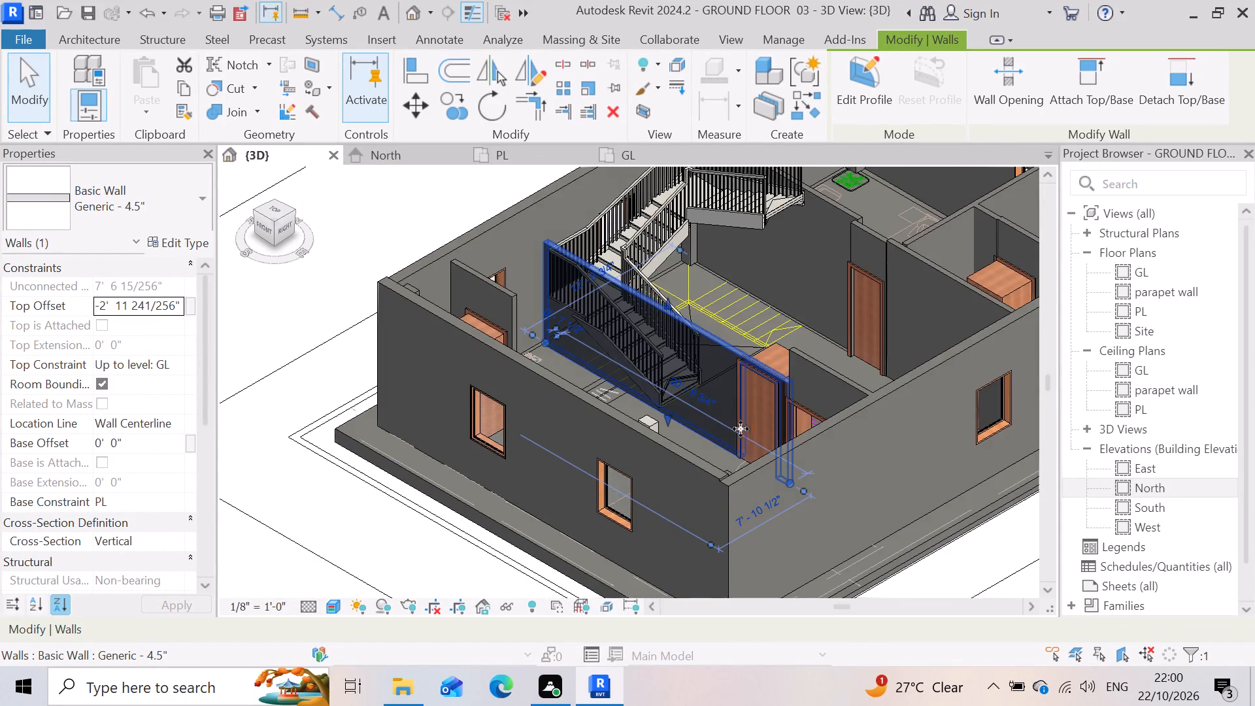
{"action": "scroll", "coordinate": [798, 384], "scroll_direction": "up", "scroll_amount": 3}
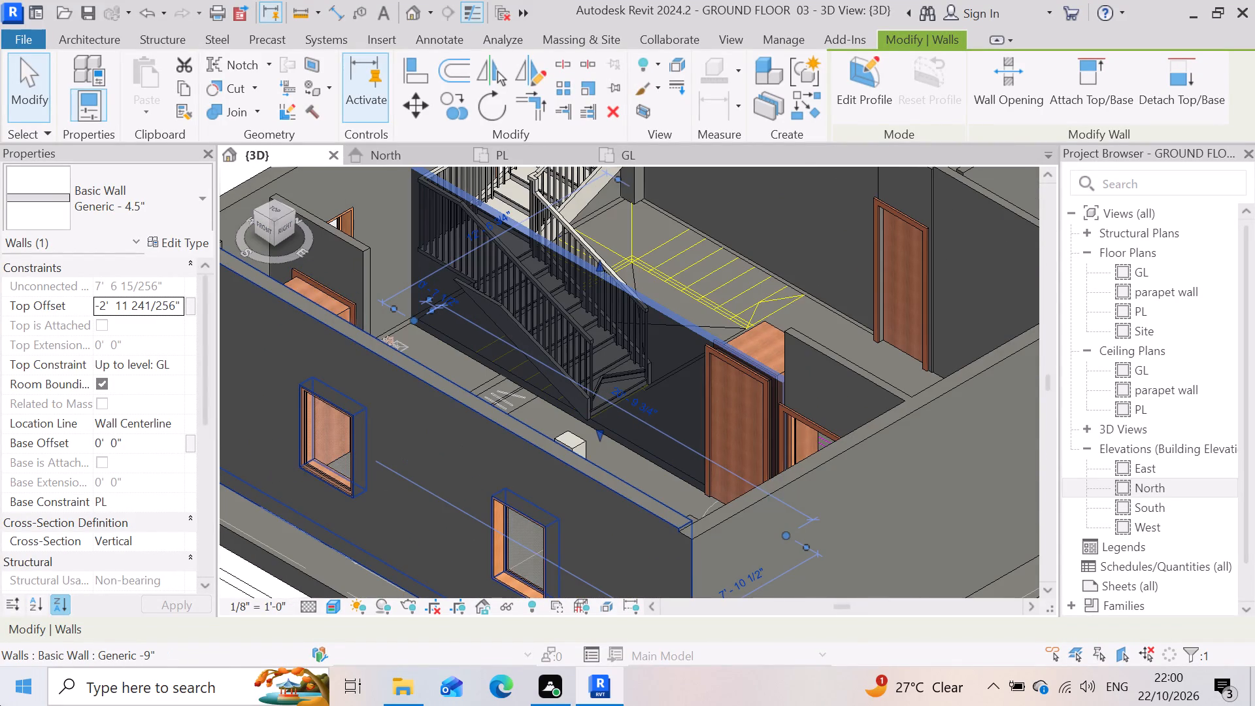
Undo the last height change of the 4.5" wall in front of the stair.
{"action": "key", "text": "ctrl+z"}
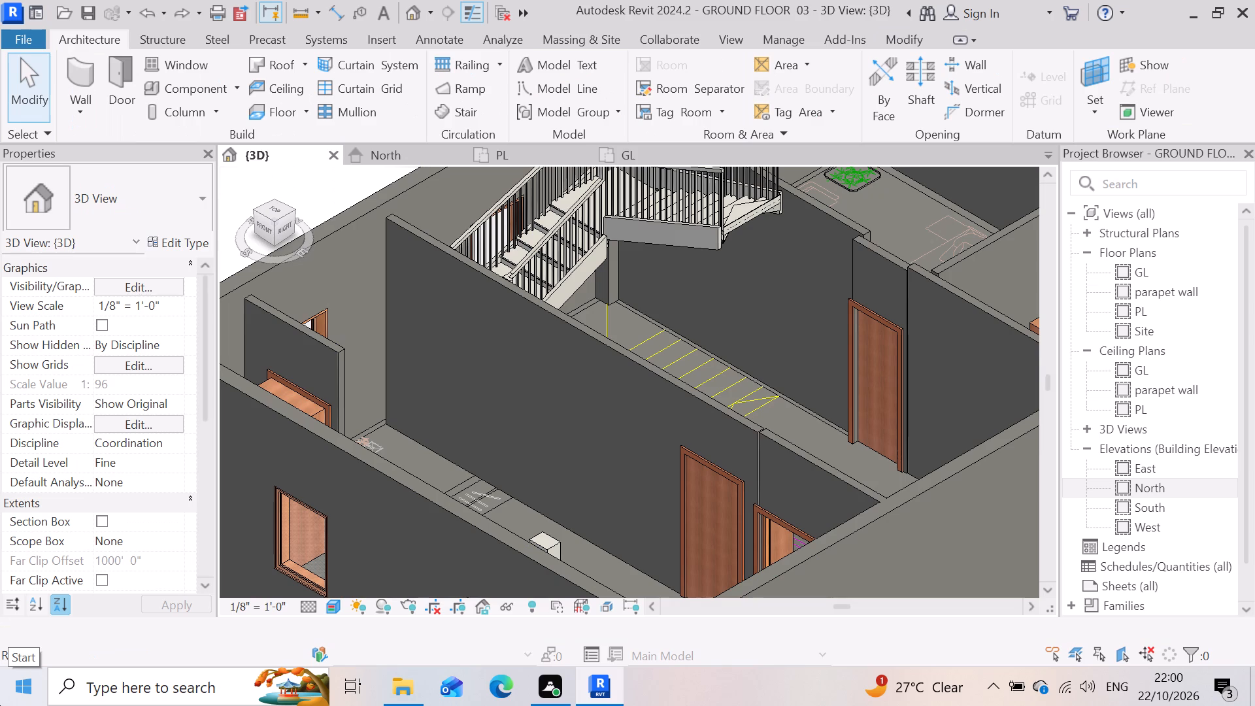
Lower the top of the 4.5" wall in front of the stair to a Top Offset of about -0' 11".
{"action": "scroll", "coordinate": [214, 668], "scroll_direction": "down", "scroll_amount": 2}
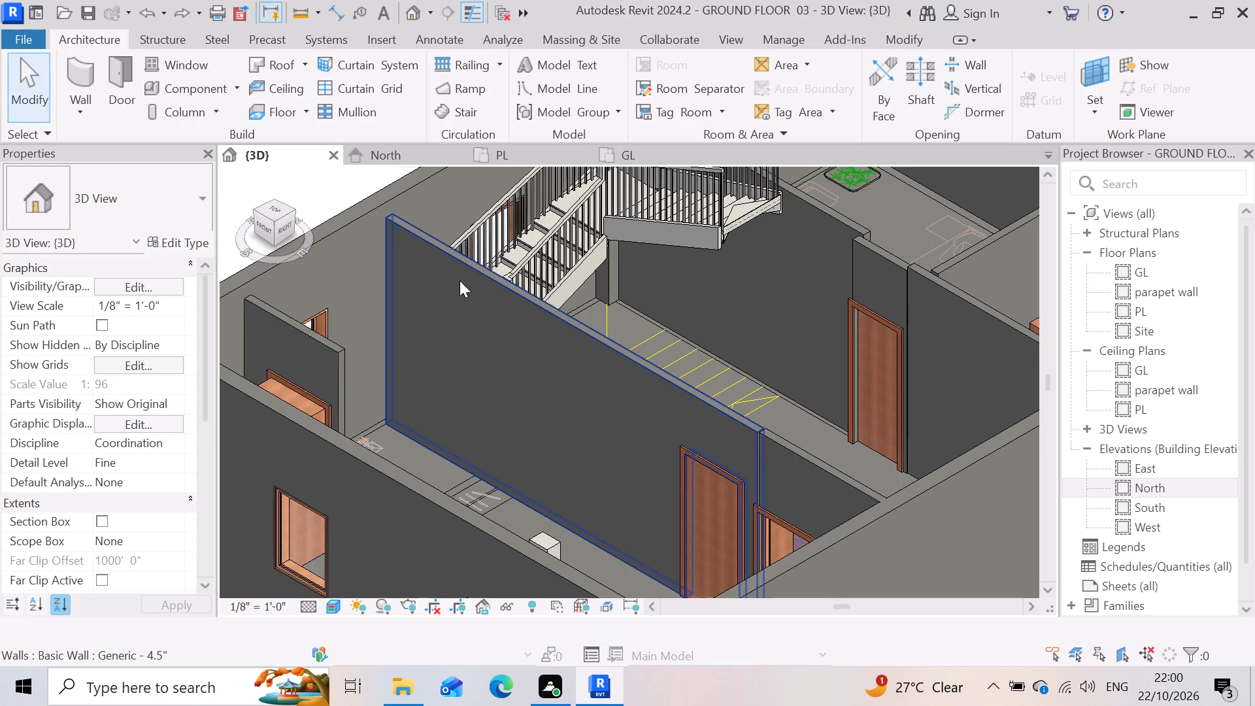
{"action": "scroll", "coordinate": [398, 215], "scroll_direction": "up", "scroll_amount": 3}
{"action": "left_click", "coordinate": [383, 212]}
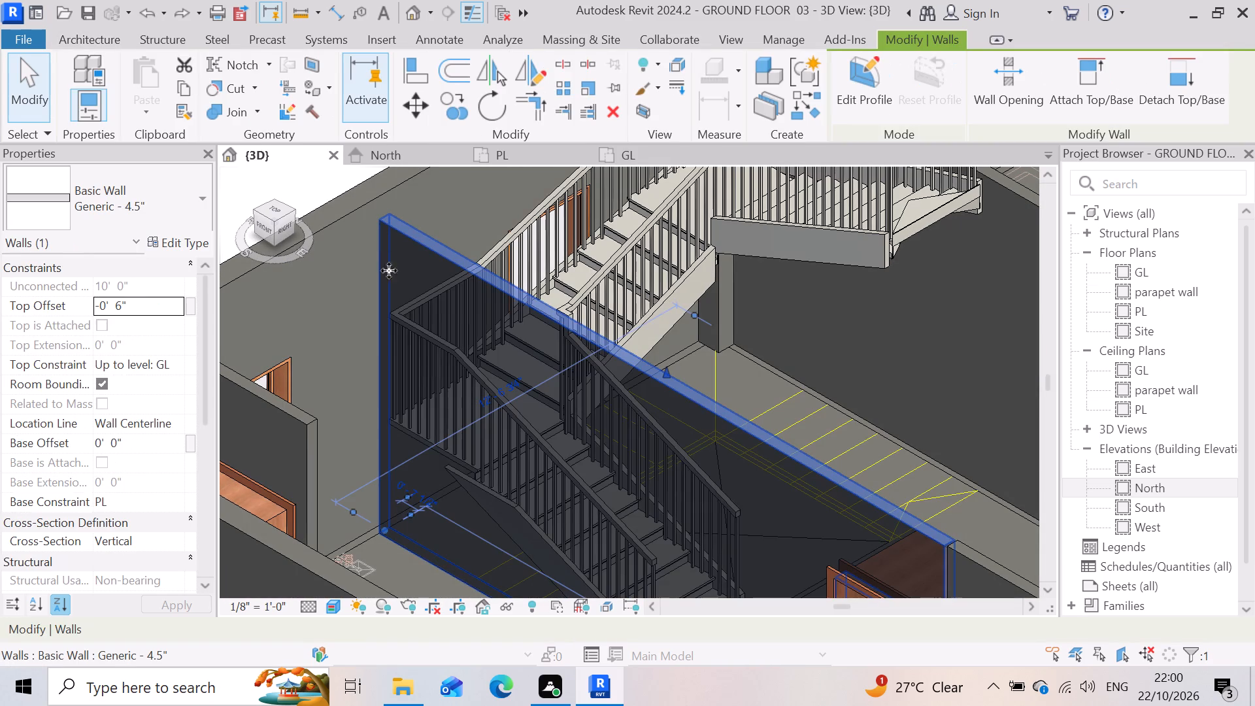
{"action": "left_click_drag", "start_coordinate": [672, 374], "coordinate": [661, 373]}
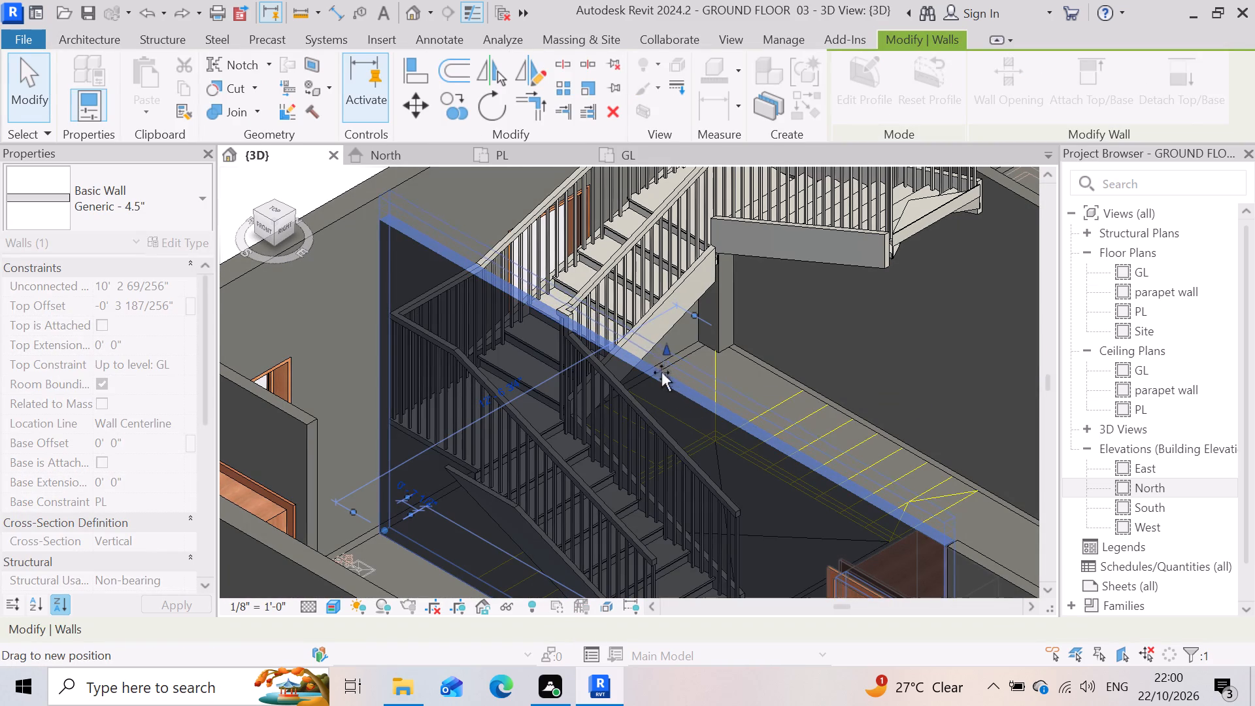
{"action": "left_click_drag", "start_coordinate": [661, 373], "coordinate": [675, 393]}
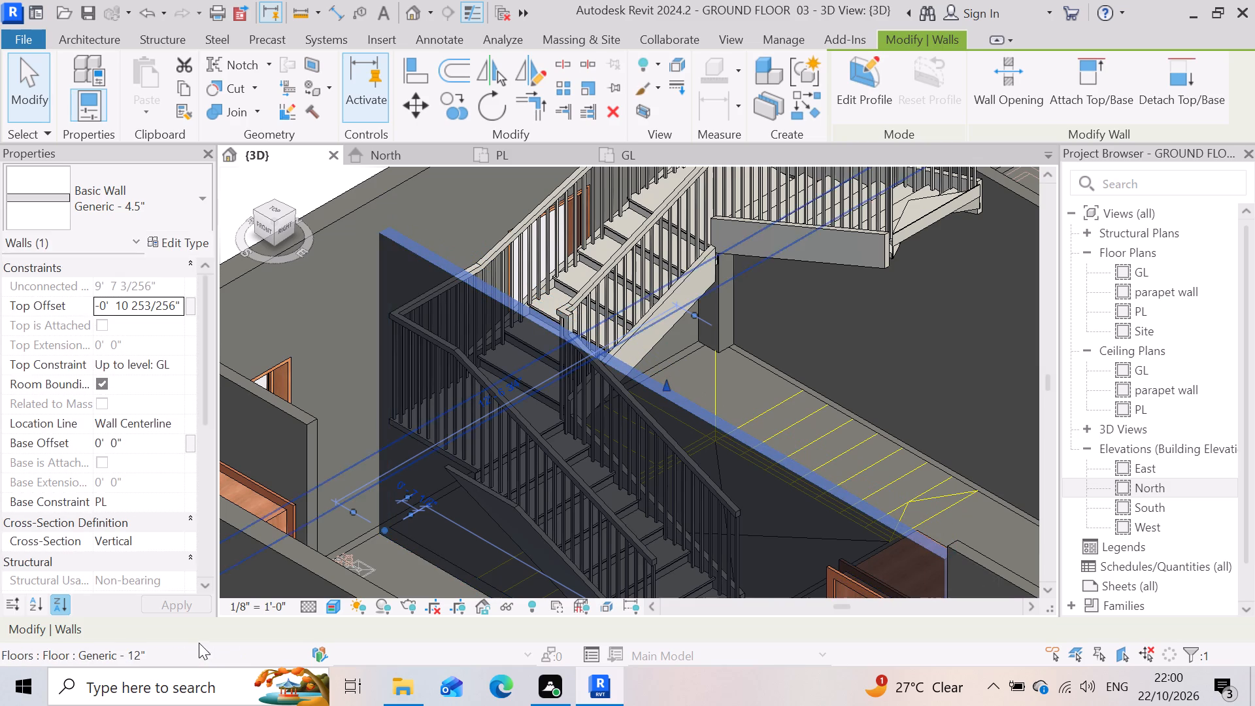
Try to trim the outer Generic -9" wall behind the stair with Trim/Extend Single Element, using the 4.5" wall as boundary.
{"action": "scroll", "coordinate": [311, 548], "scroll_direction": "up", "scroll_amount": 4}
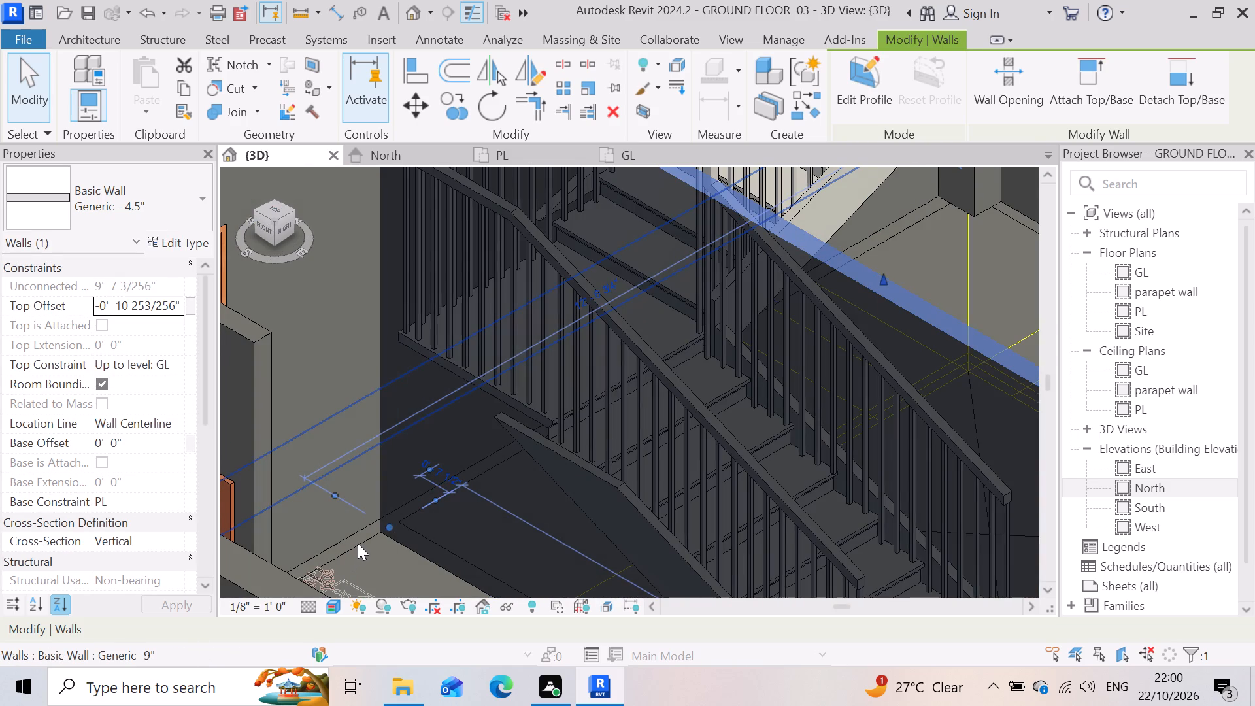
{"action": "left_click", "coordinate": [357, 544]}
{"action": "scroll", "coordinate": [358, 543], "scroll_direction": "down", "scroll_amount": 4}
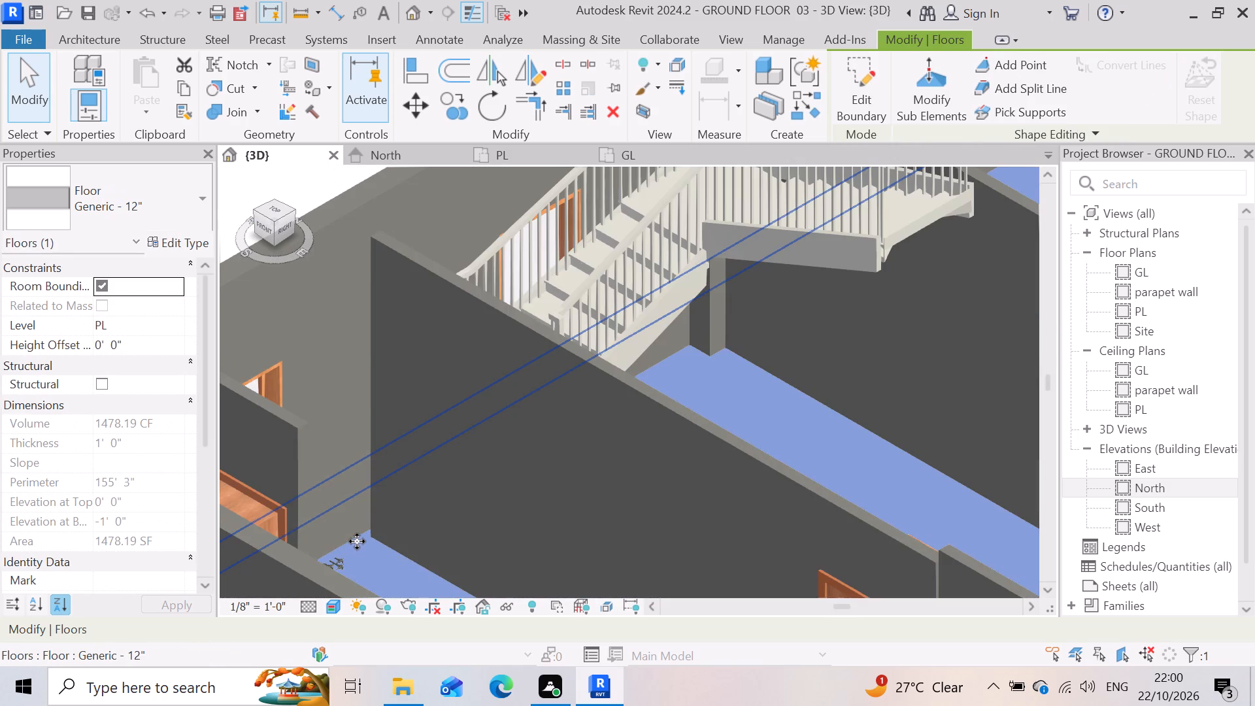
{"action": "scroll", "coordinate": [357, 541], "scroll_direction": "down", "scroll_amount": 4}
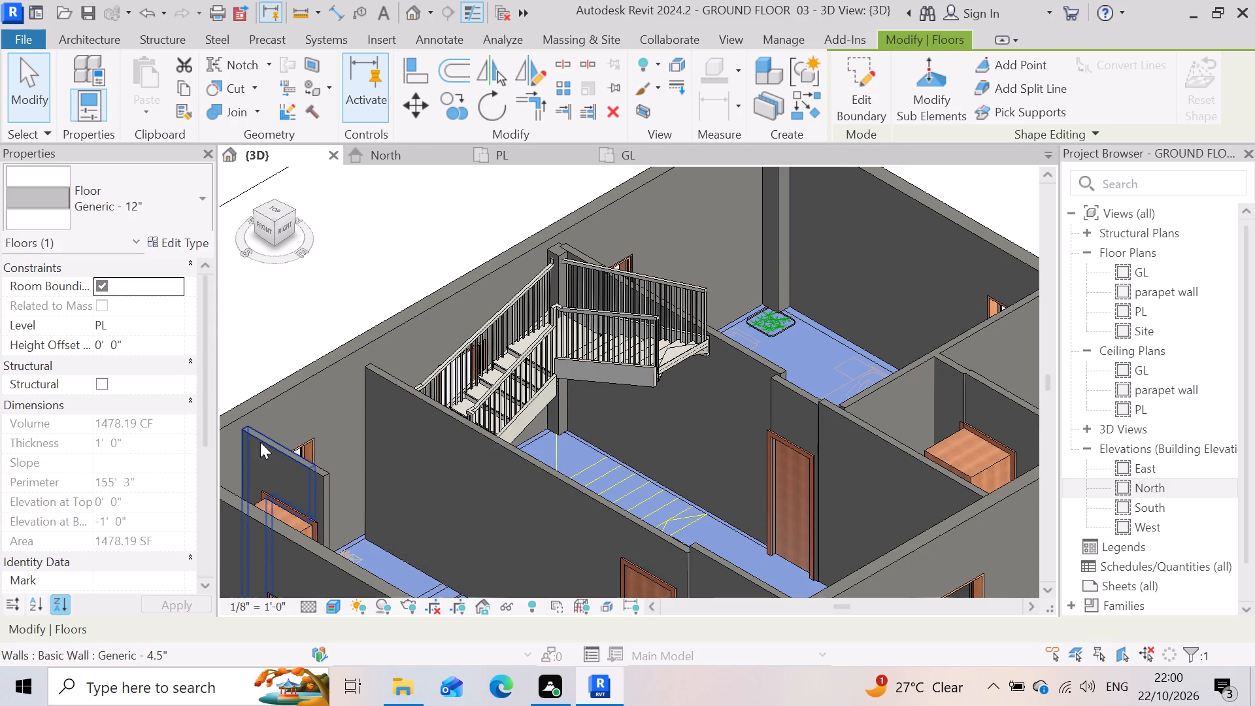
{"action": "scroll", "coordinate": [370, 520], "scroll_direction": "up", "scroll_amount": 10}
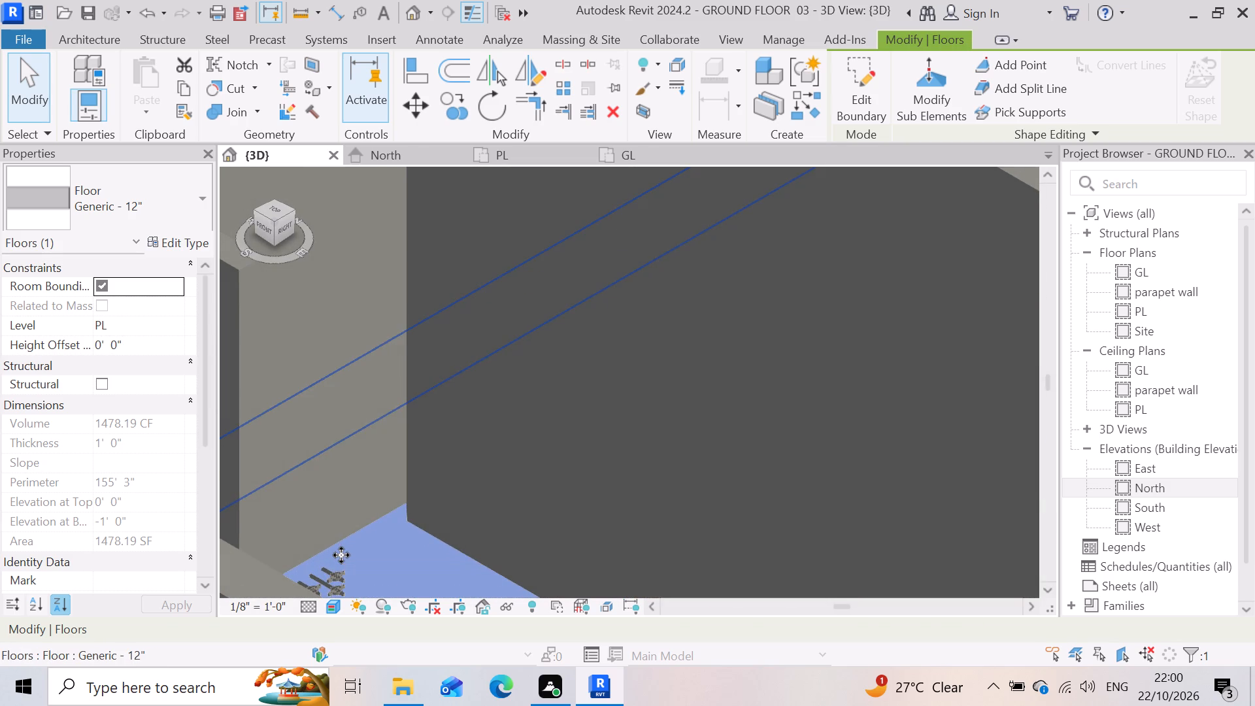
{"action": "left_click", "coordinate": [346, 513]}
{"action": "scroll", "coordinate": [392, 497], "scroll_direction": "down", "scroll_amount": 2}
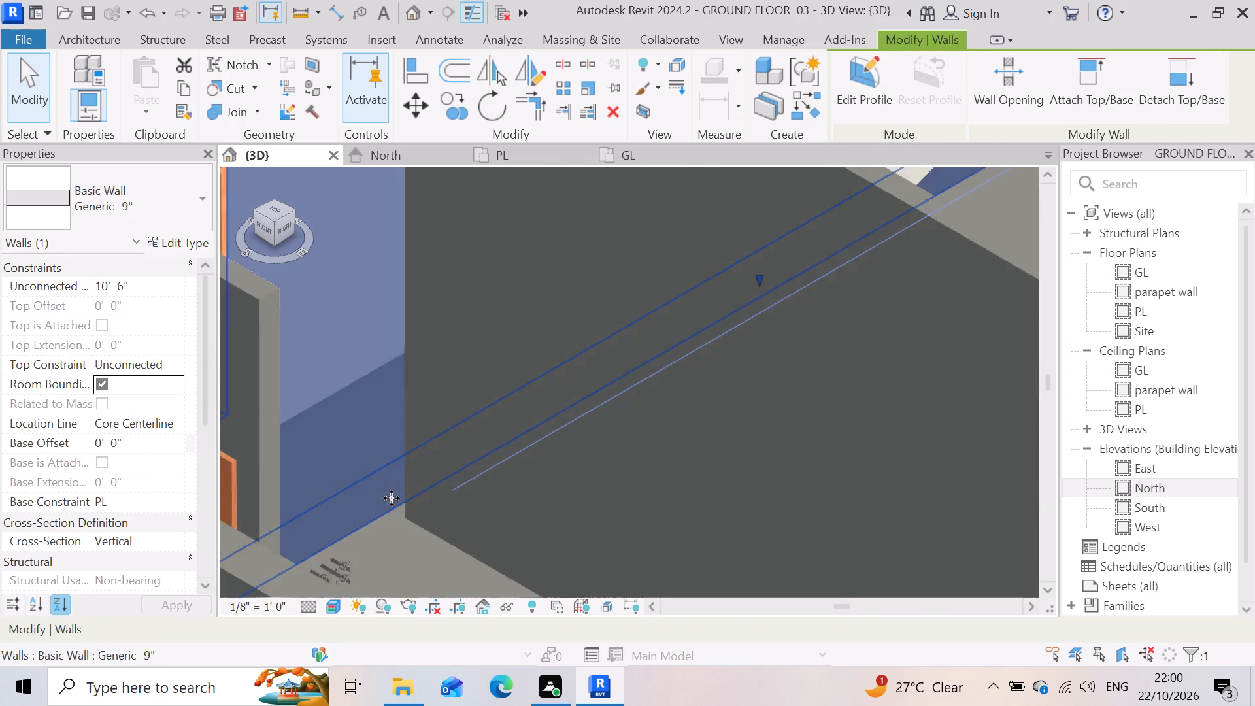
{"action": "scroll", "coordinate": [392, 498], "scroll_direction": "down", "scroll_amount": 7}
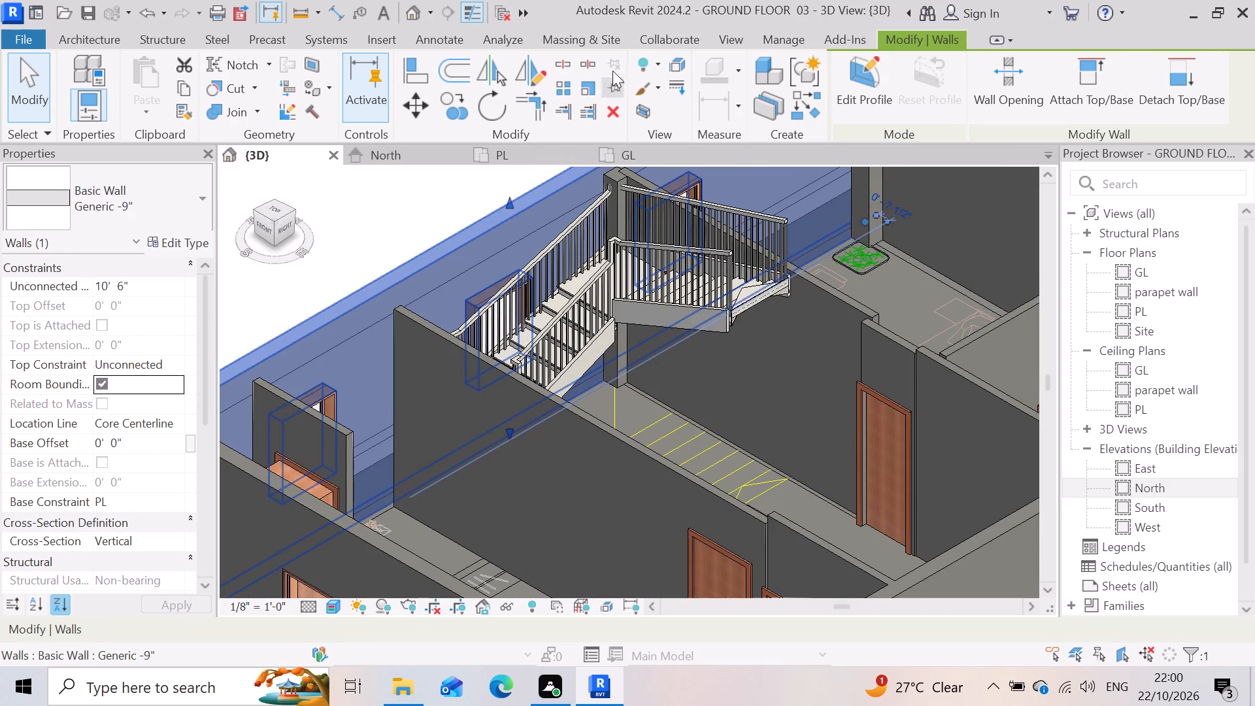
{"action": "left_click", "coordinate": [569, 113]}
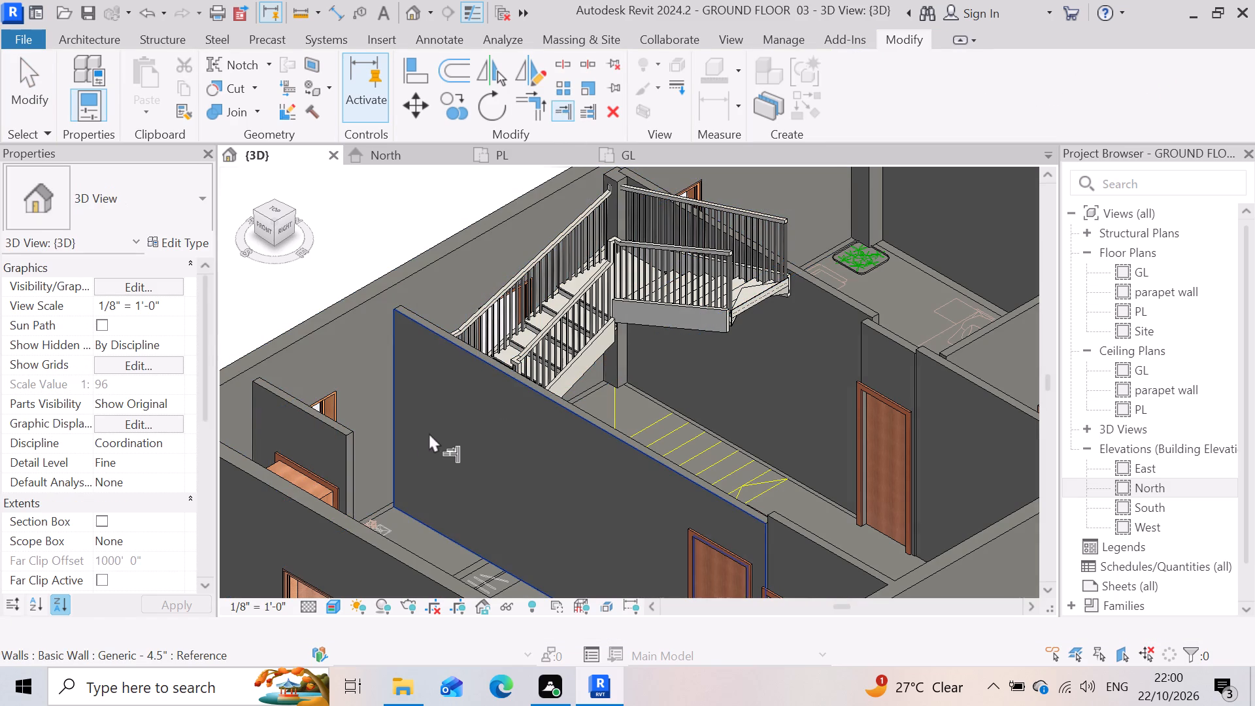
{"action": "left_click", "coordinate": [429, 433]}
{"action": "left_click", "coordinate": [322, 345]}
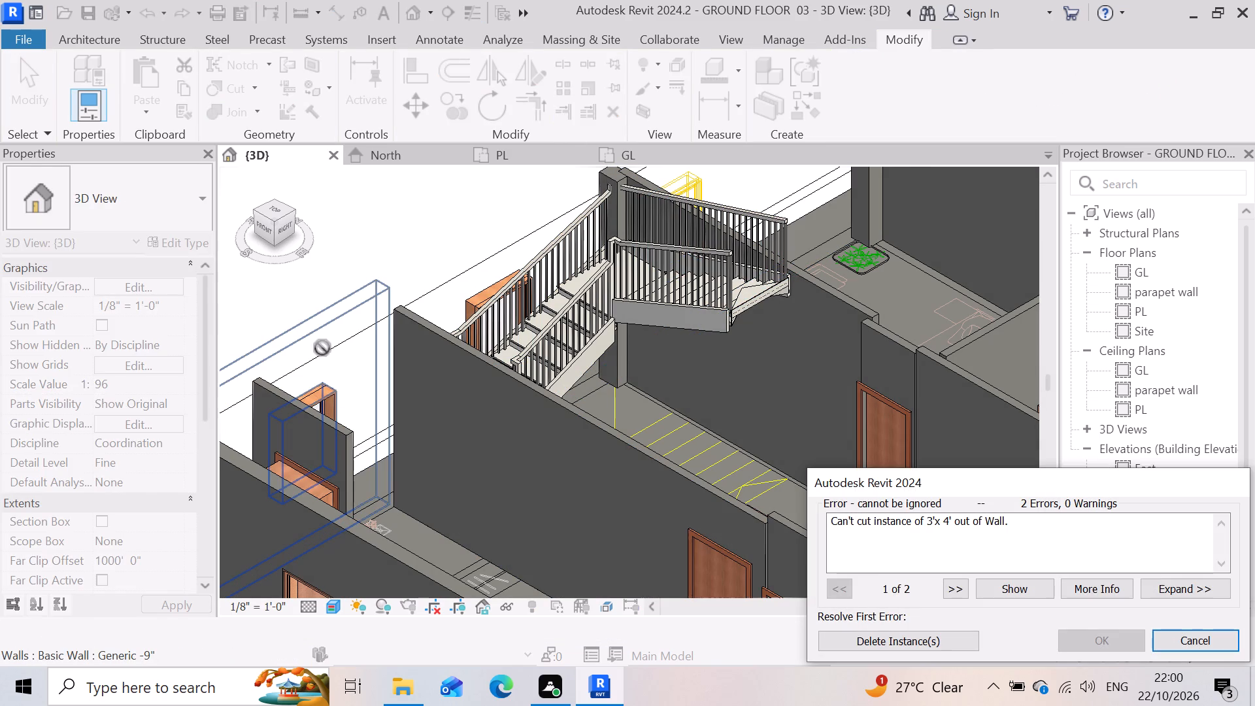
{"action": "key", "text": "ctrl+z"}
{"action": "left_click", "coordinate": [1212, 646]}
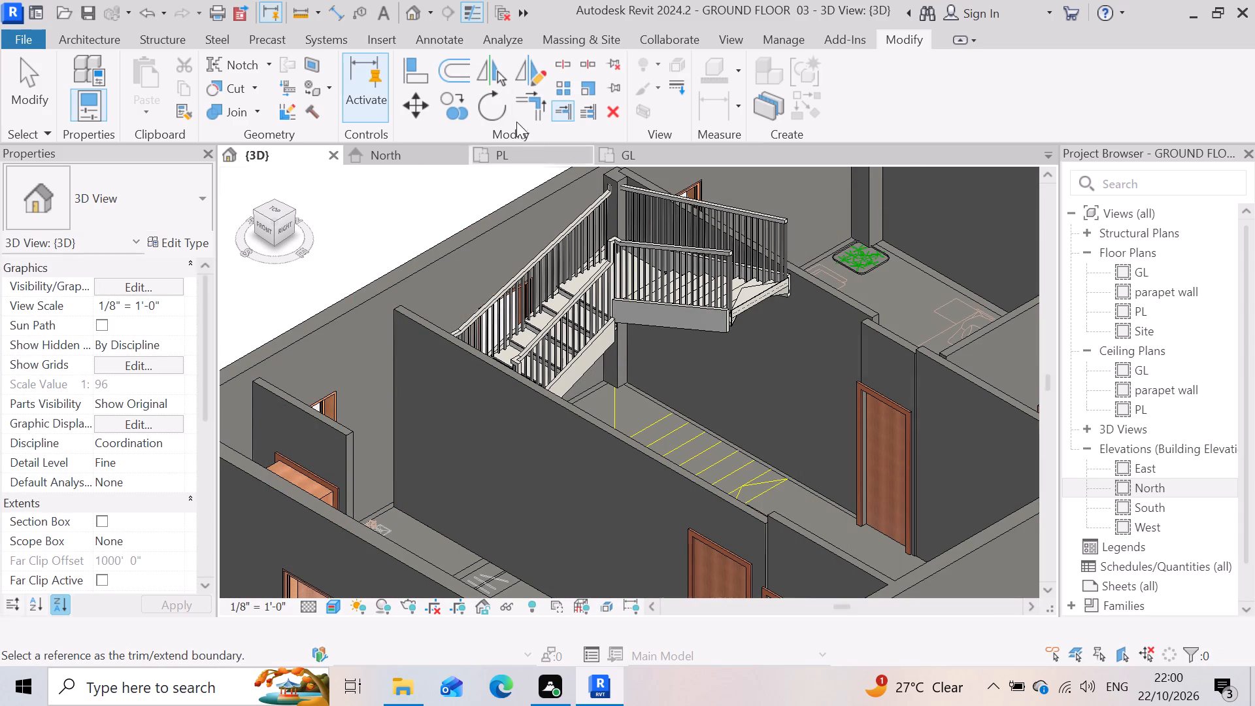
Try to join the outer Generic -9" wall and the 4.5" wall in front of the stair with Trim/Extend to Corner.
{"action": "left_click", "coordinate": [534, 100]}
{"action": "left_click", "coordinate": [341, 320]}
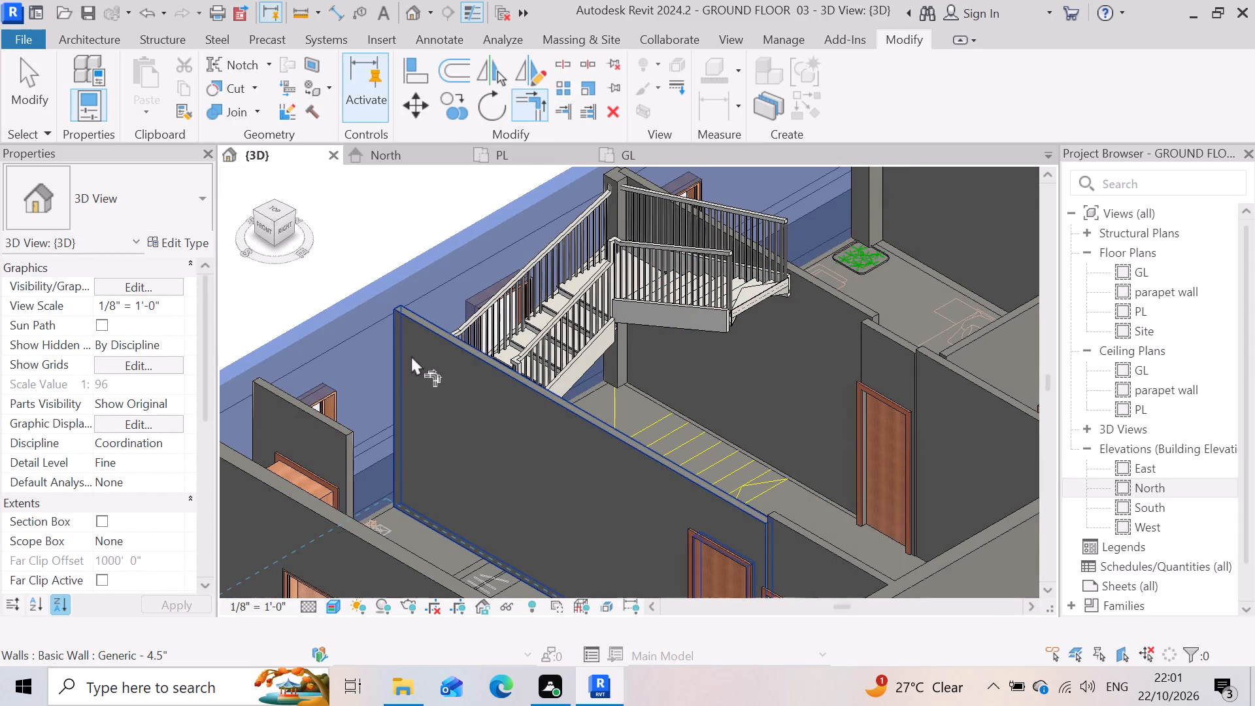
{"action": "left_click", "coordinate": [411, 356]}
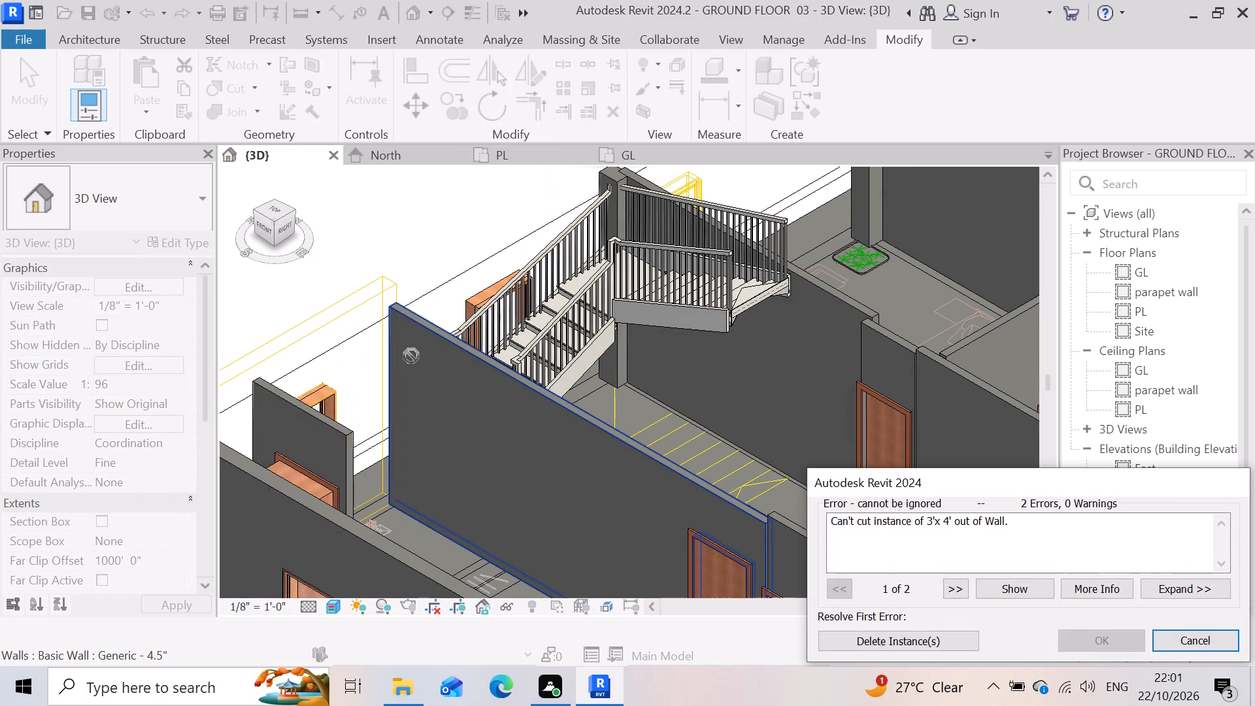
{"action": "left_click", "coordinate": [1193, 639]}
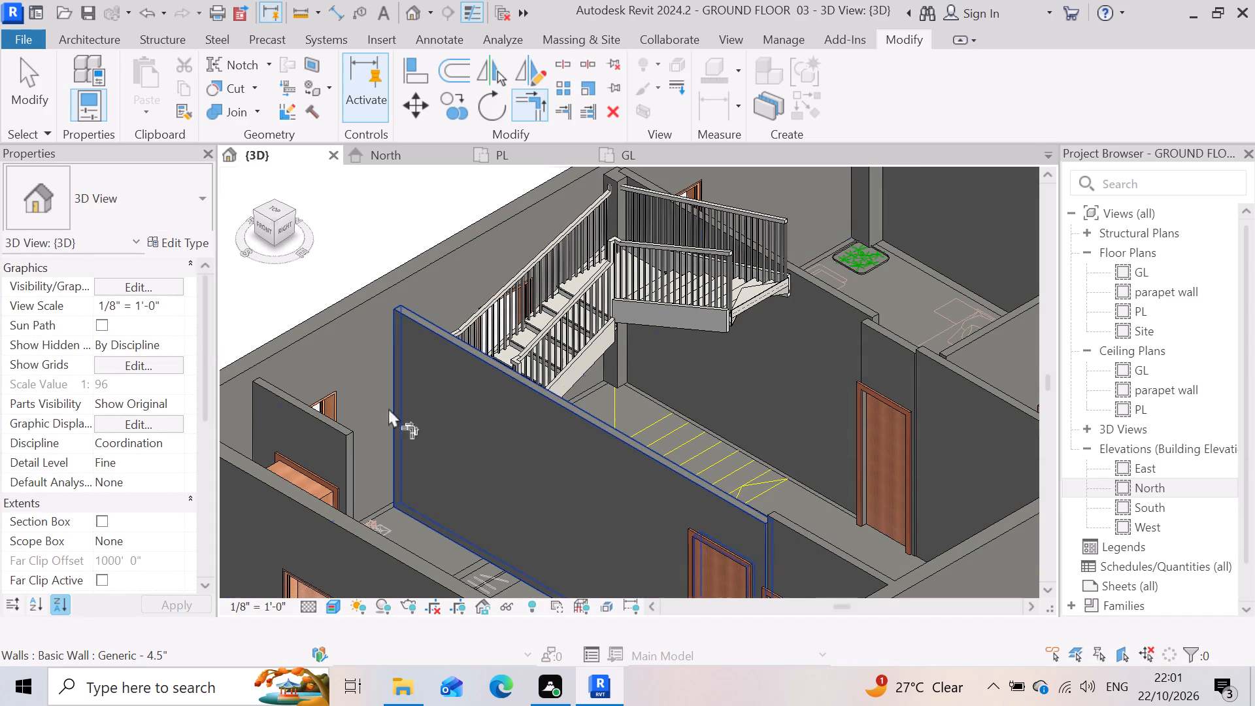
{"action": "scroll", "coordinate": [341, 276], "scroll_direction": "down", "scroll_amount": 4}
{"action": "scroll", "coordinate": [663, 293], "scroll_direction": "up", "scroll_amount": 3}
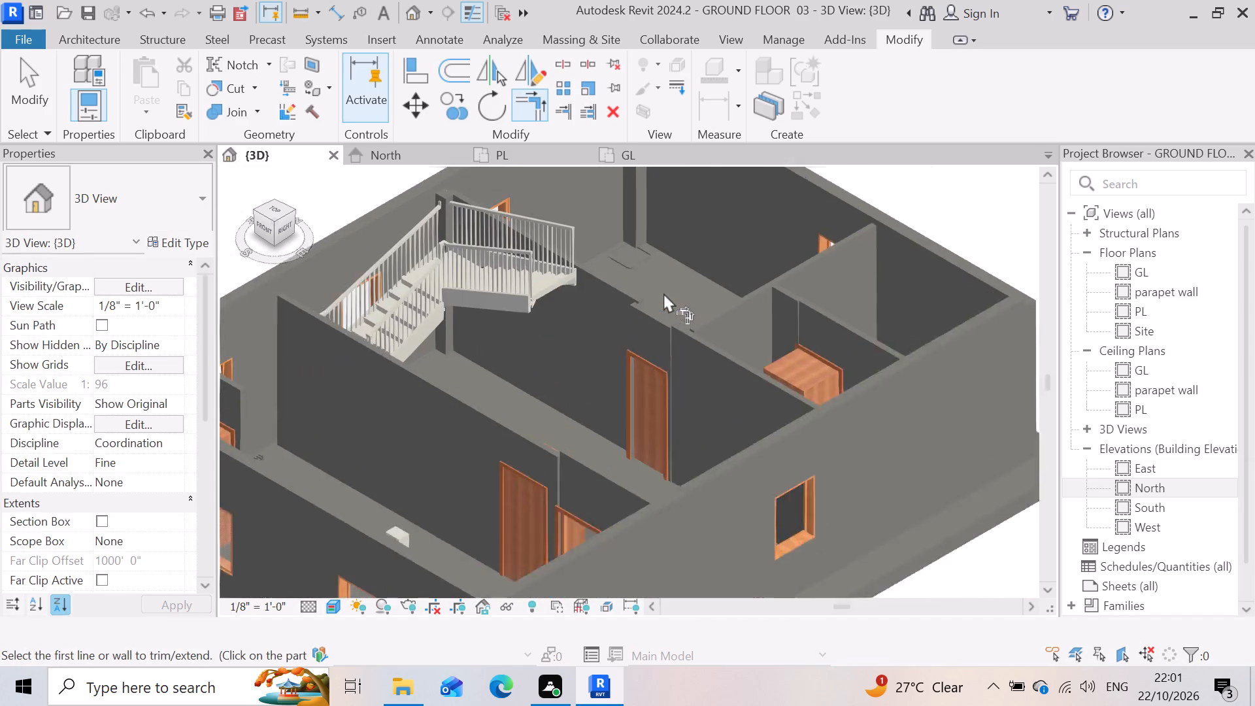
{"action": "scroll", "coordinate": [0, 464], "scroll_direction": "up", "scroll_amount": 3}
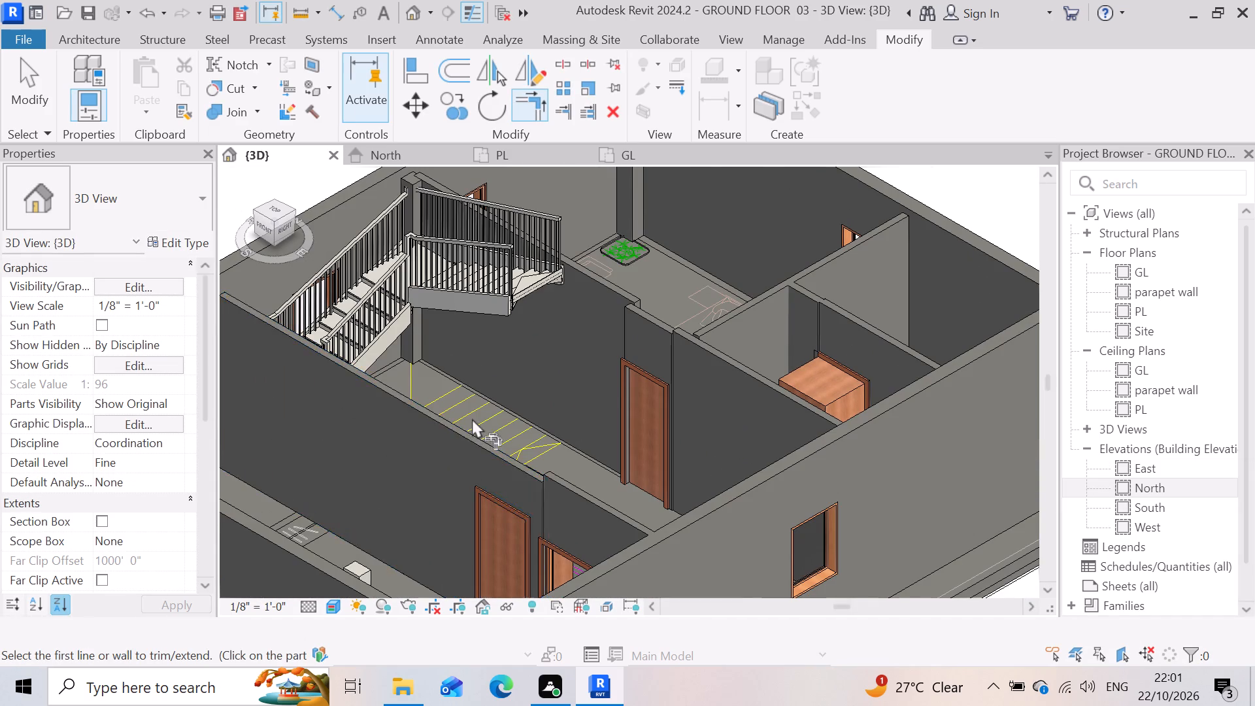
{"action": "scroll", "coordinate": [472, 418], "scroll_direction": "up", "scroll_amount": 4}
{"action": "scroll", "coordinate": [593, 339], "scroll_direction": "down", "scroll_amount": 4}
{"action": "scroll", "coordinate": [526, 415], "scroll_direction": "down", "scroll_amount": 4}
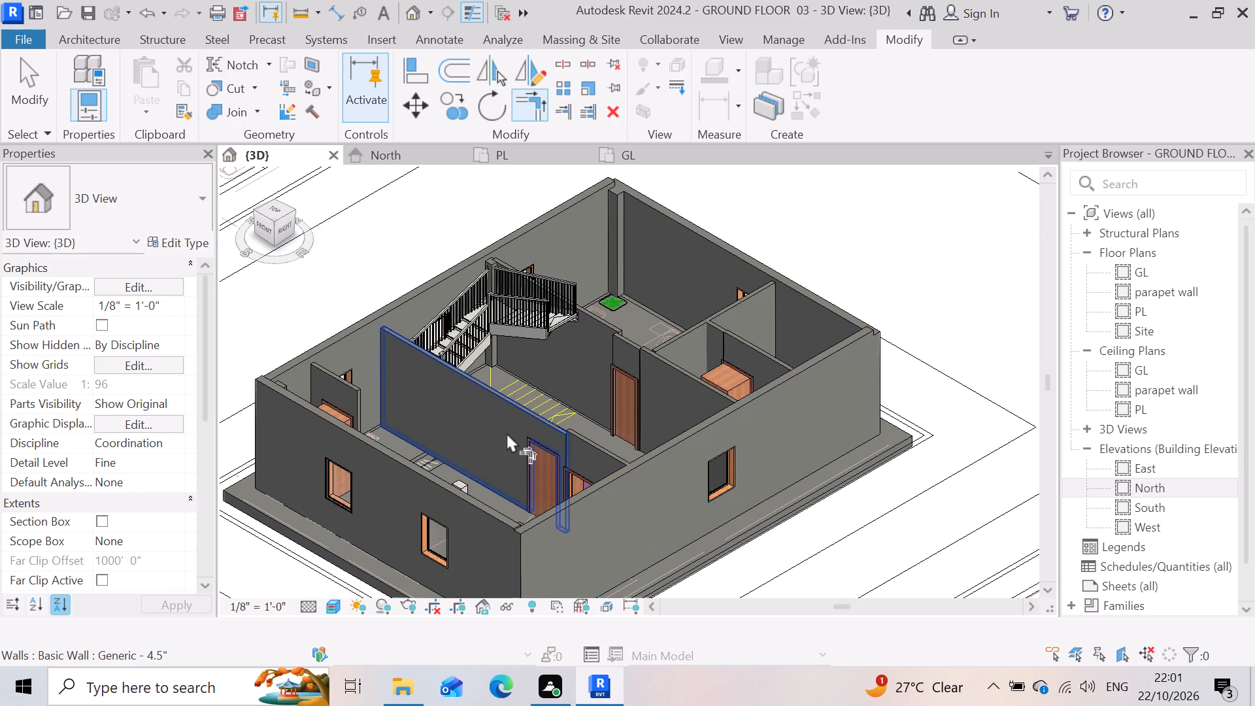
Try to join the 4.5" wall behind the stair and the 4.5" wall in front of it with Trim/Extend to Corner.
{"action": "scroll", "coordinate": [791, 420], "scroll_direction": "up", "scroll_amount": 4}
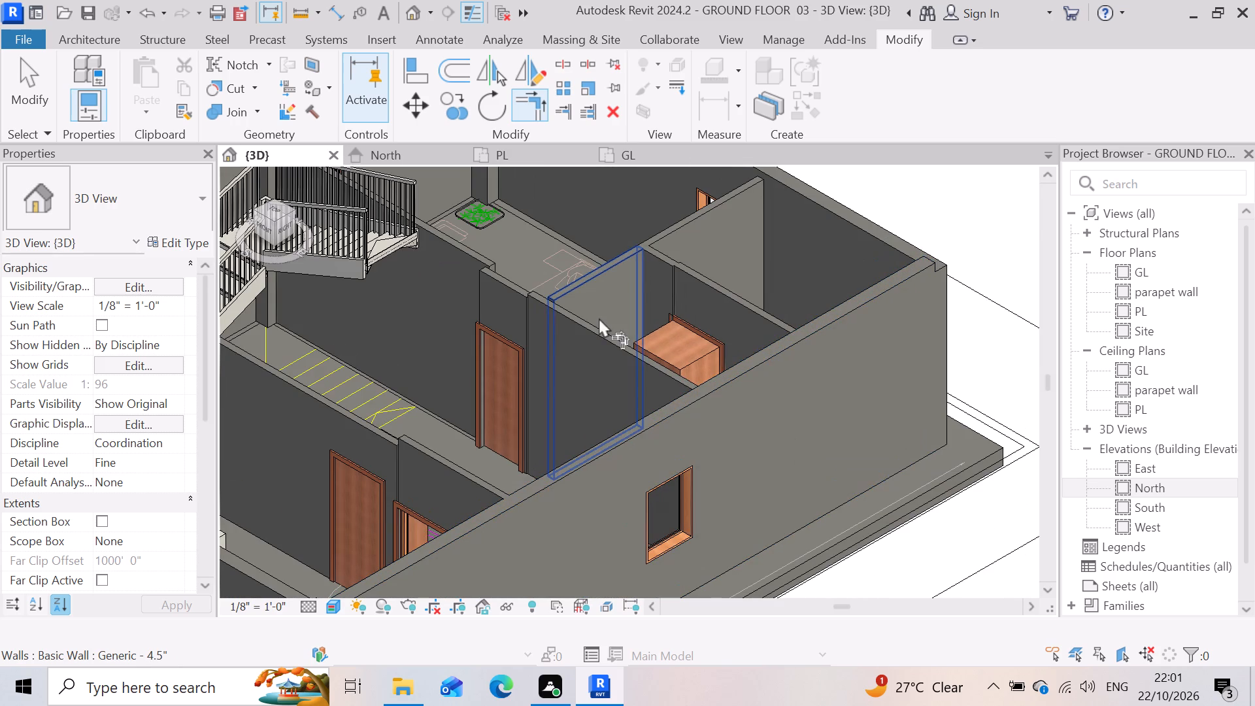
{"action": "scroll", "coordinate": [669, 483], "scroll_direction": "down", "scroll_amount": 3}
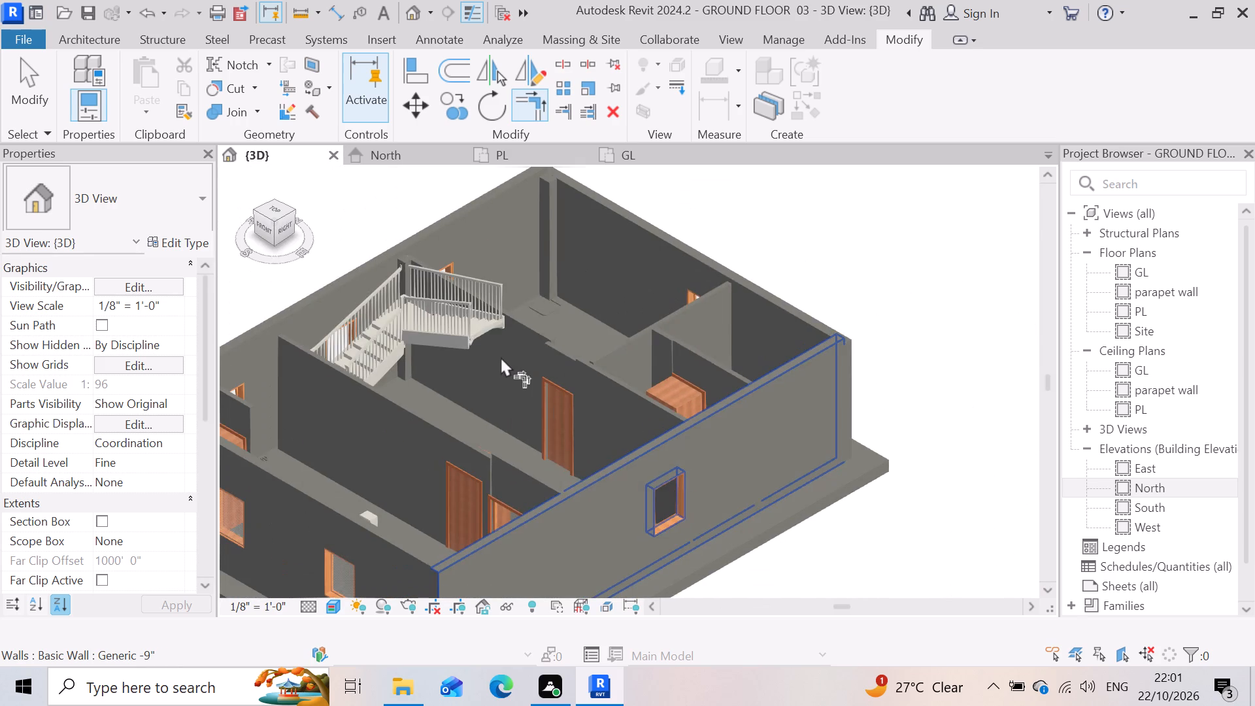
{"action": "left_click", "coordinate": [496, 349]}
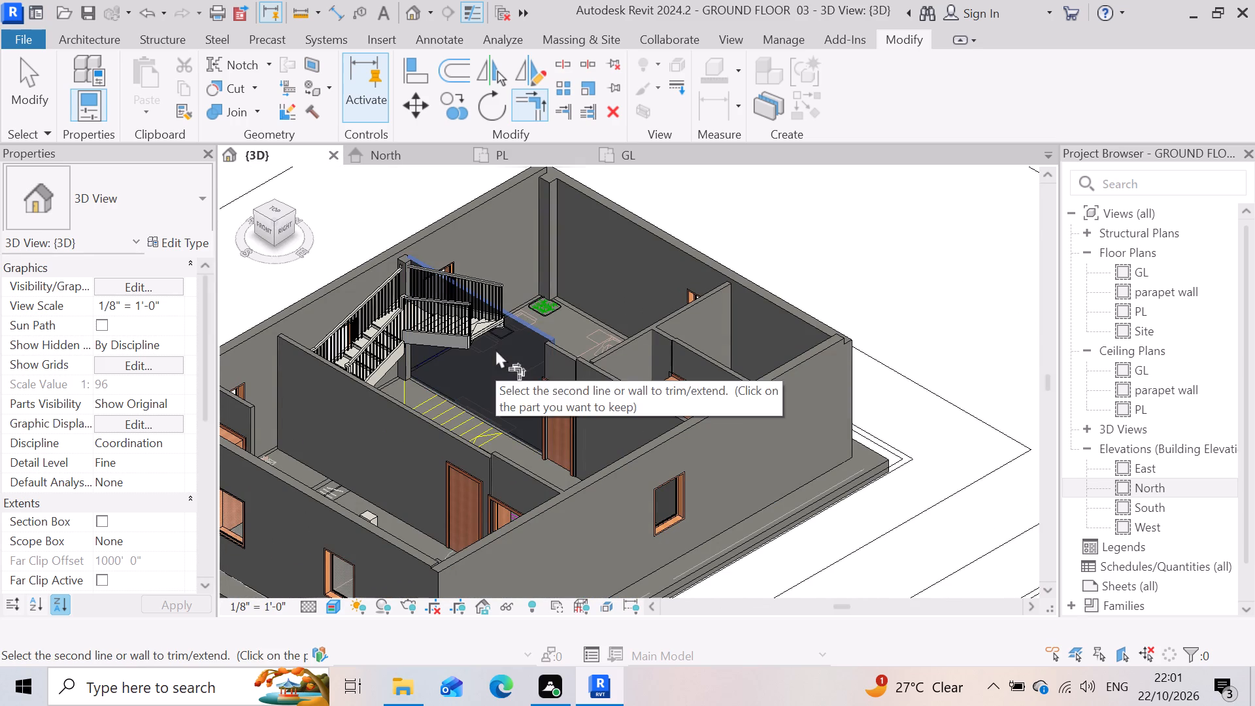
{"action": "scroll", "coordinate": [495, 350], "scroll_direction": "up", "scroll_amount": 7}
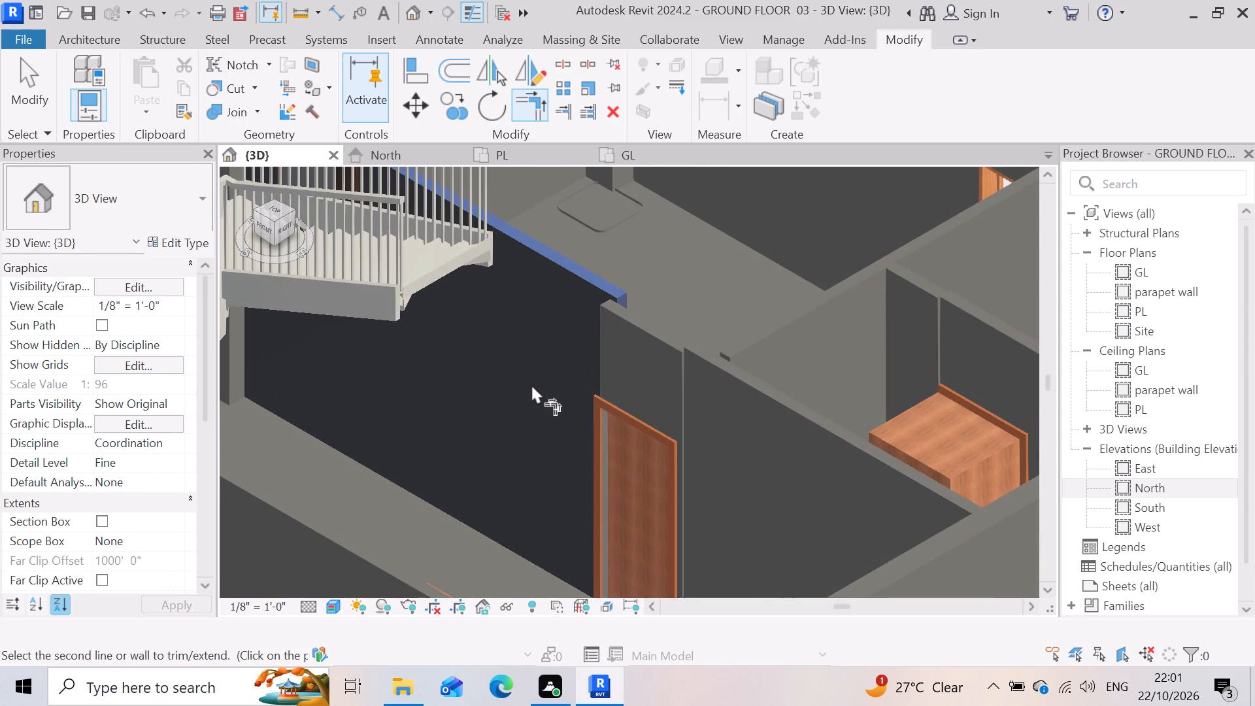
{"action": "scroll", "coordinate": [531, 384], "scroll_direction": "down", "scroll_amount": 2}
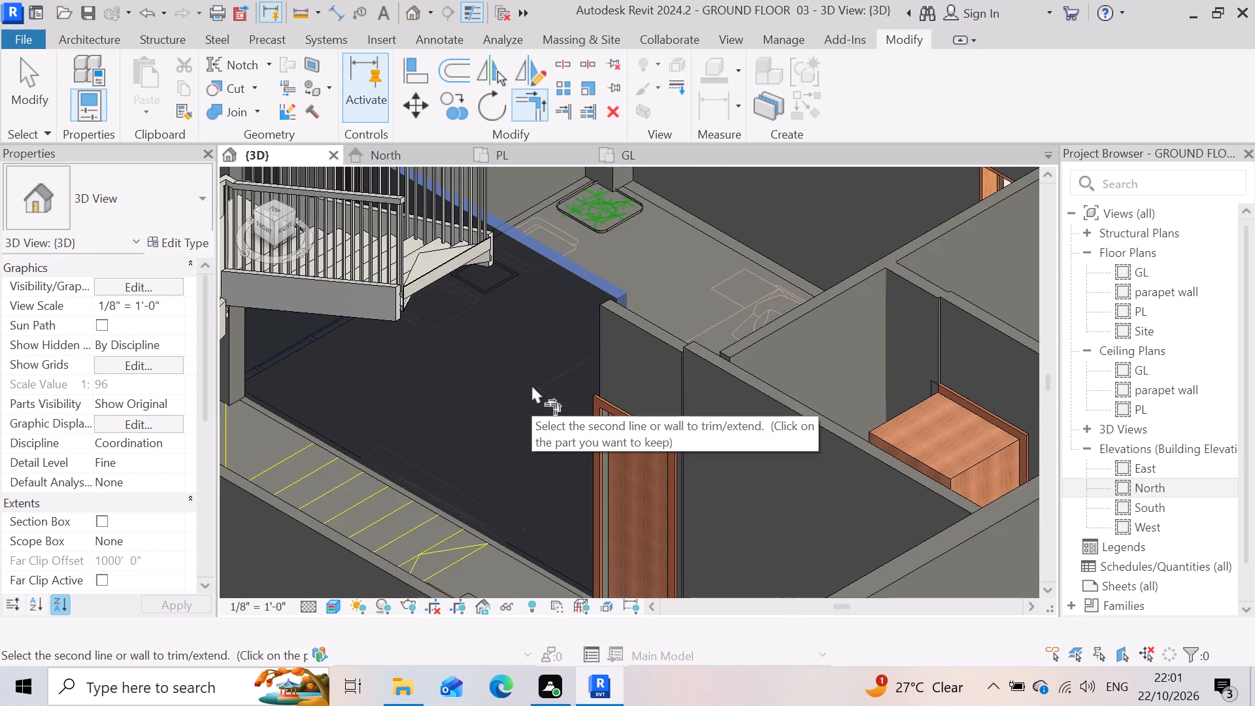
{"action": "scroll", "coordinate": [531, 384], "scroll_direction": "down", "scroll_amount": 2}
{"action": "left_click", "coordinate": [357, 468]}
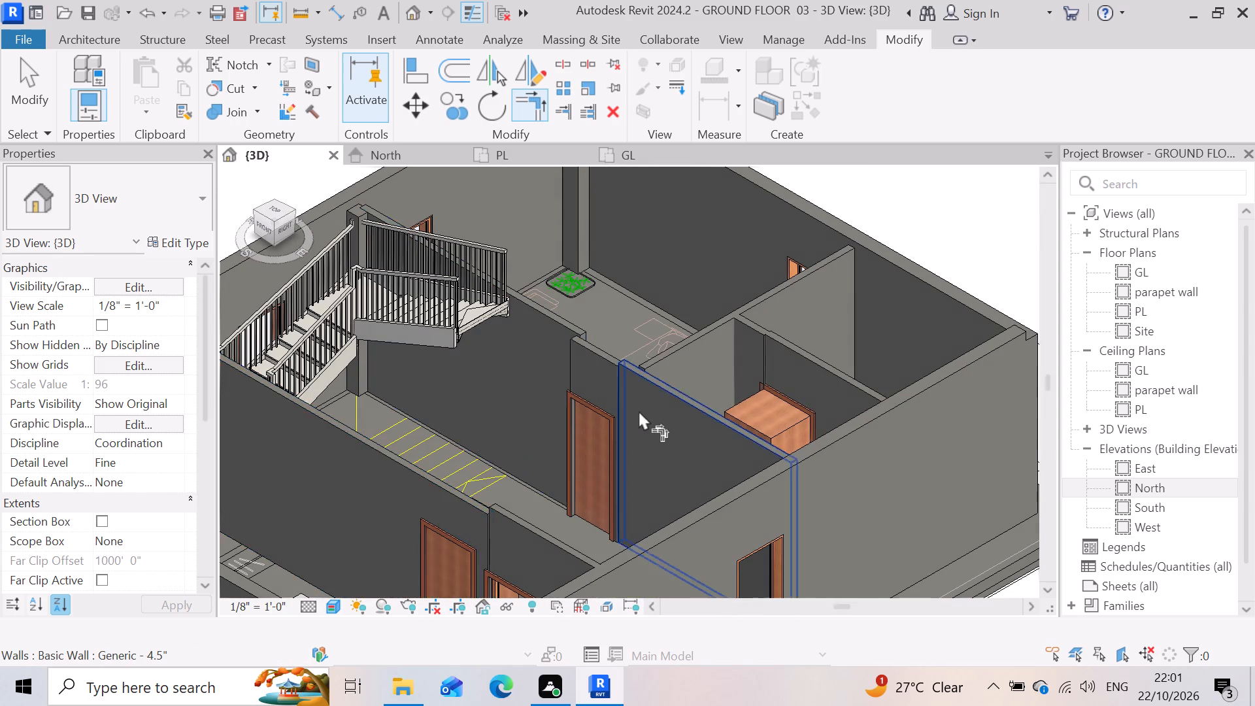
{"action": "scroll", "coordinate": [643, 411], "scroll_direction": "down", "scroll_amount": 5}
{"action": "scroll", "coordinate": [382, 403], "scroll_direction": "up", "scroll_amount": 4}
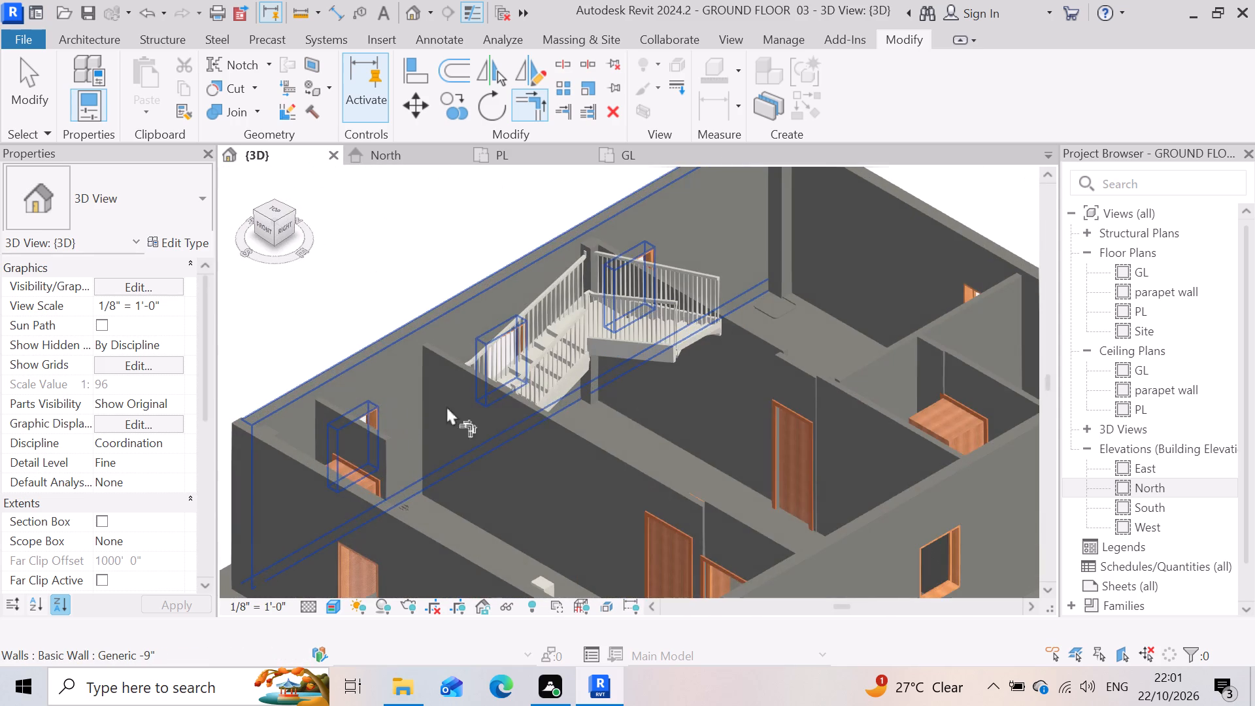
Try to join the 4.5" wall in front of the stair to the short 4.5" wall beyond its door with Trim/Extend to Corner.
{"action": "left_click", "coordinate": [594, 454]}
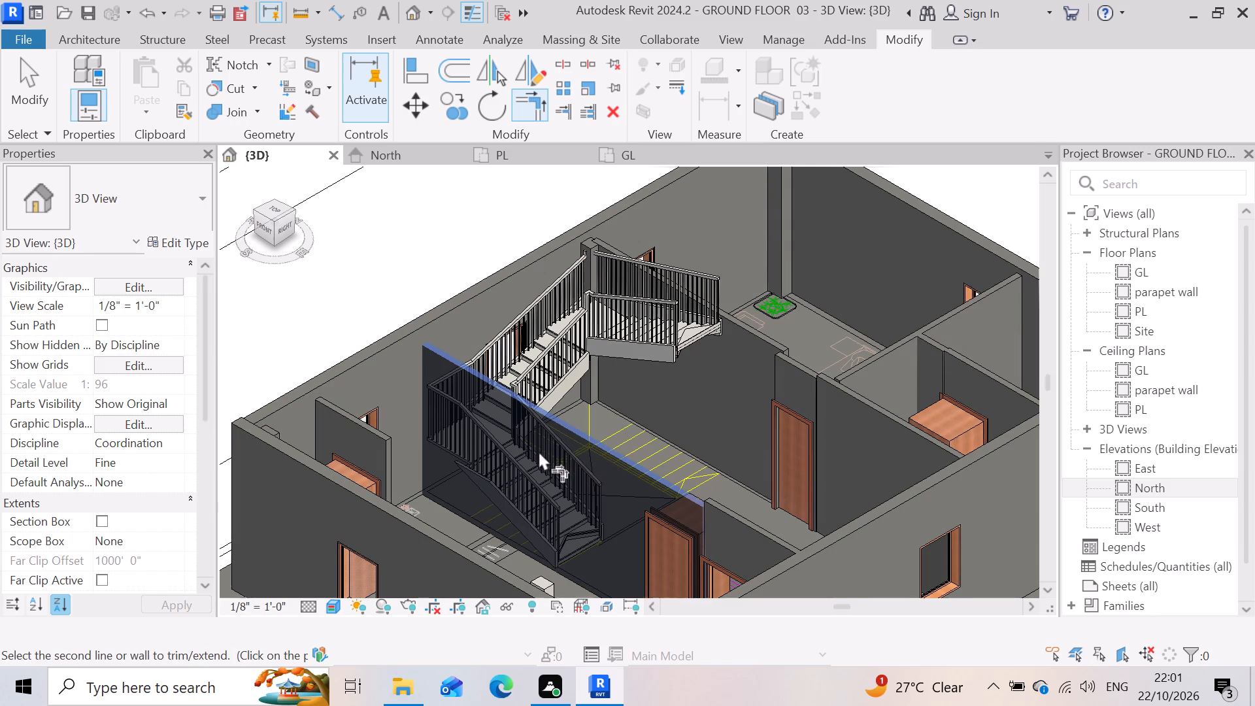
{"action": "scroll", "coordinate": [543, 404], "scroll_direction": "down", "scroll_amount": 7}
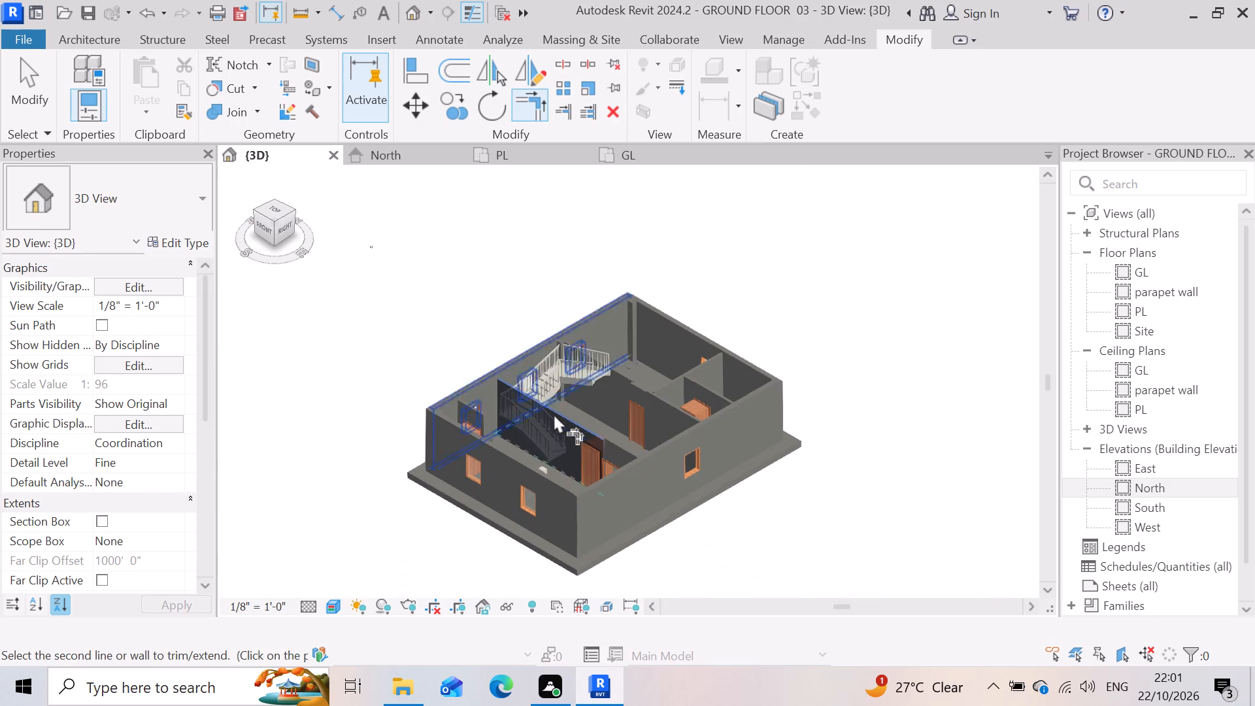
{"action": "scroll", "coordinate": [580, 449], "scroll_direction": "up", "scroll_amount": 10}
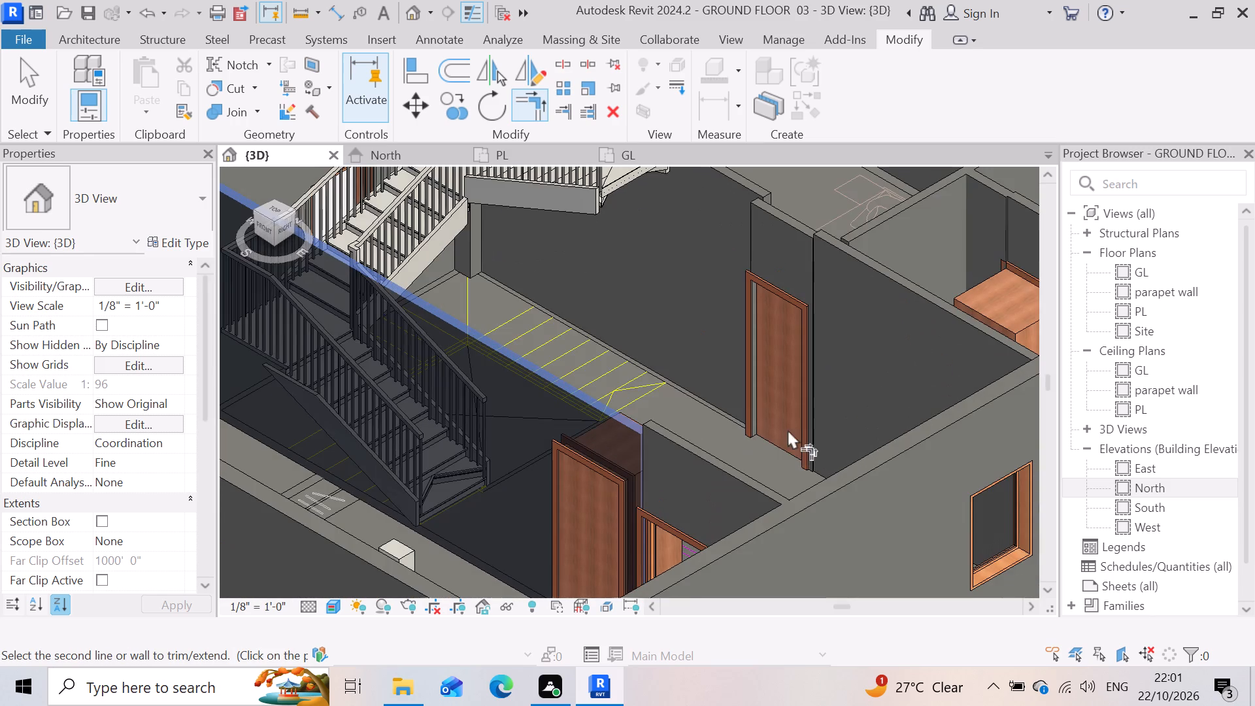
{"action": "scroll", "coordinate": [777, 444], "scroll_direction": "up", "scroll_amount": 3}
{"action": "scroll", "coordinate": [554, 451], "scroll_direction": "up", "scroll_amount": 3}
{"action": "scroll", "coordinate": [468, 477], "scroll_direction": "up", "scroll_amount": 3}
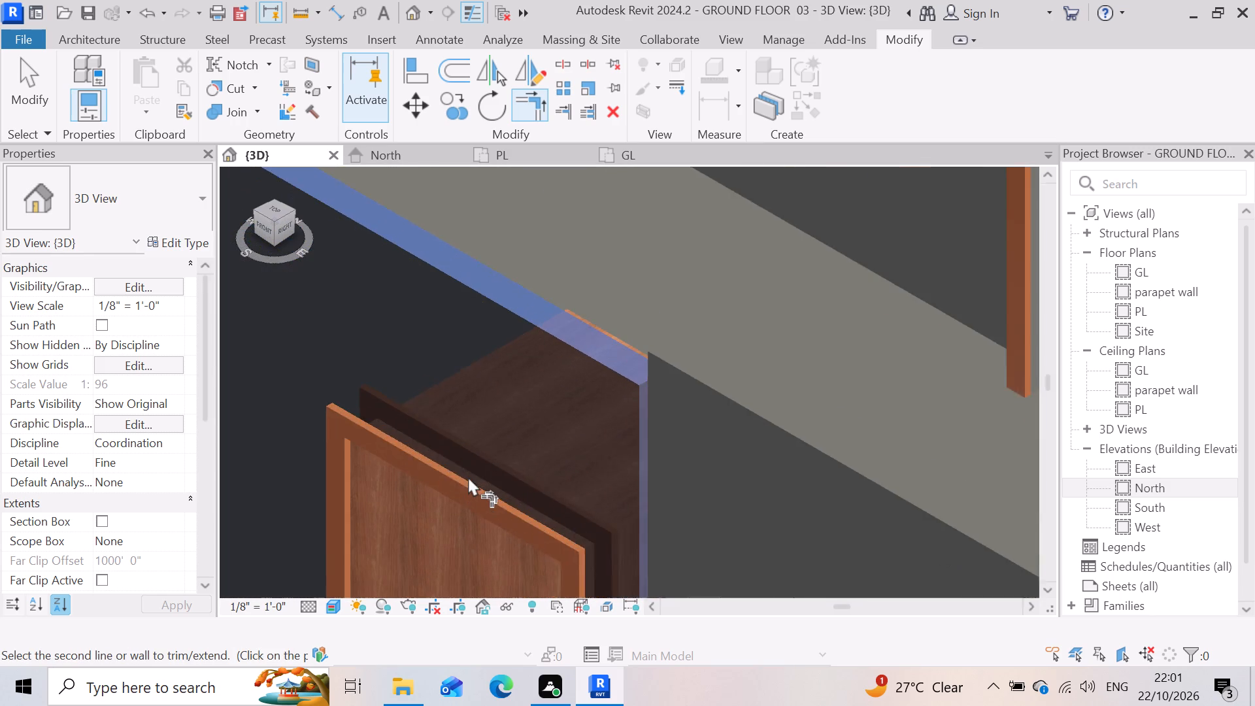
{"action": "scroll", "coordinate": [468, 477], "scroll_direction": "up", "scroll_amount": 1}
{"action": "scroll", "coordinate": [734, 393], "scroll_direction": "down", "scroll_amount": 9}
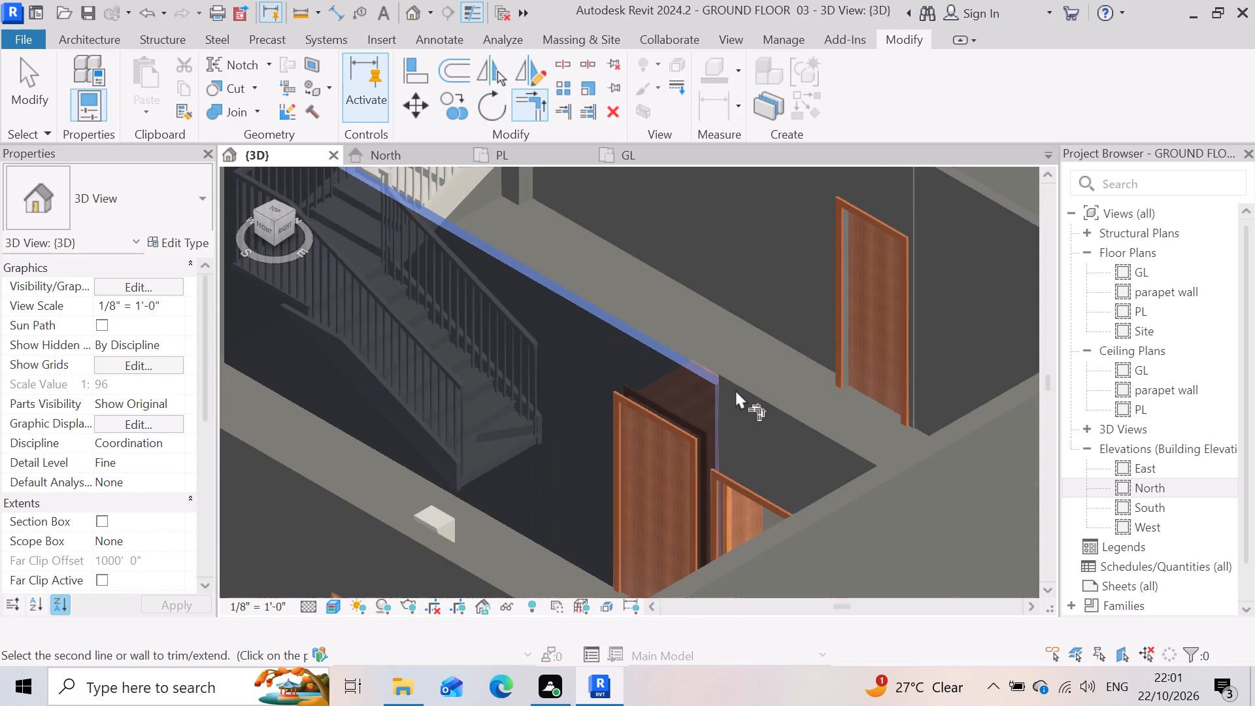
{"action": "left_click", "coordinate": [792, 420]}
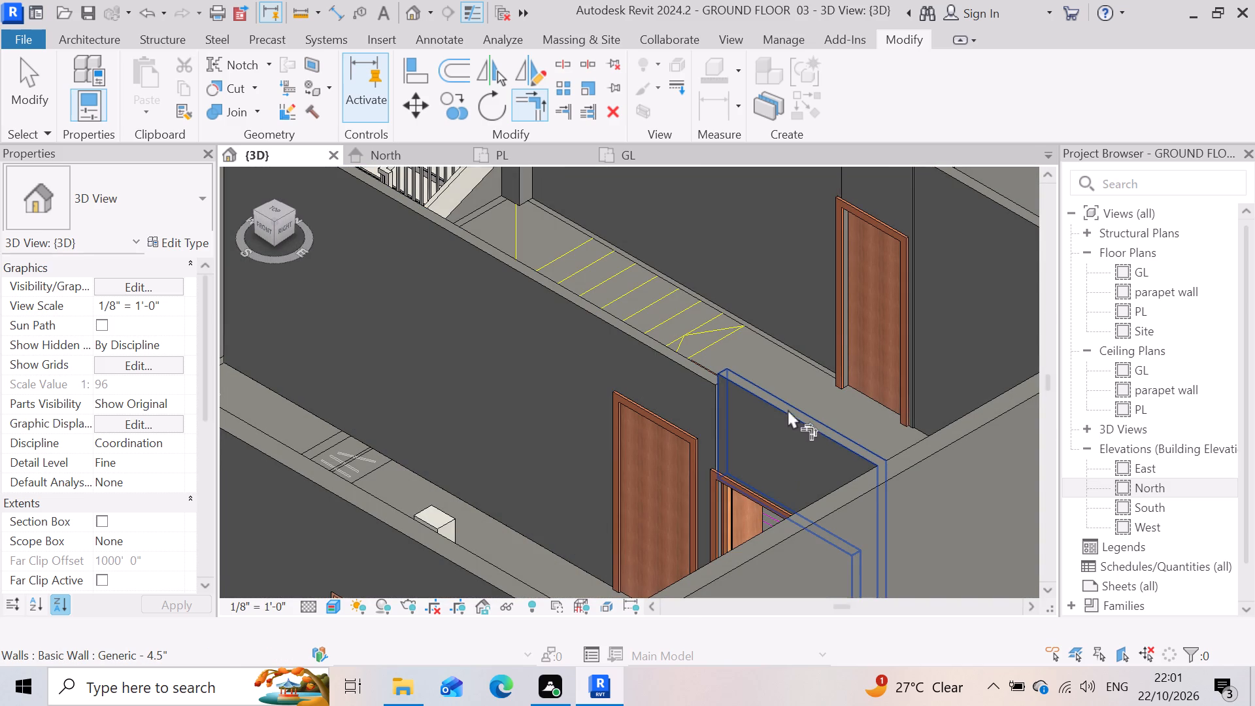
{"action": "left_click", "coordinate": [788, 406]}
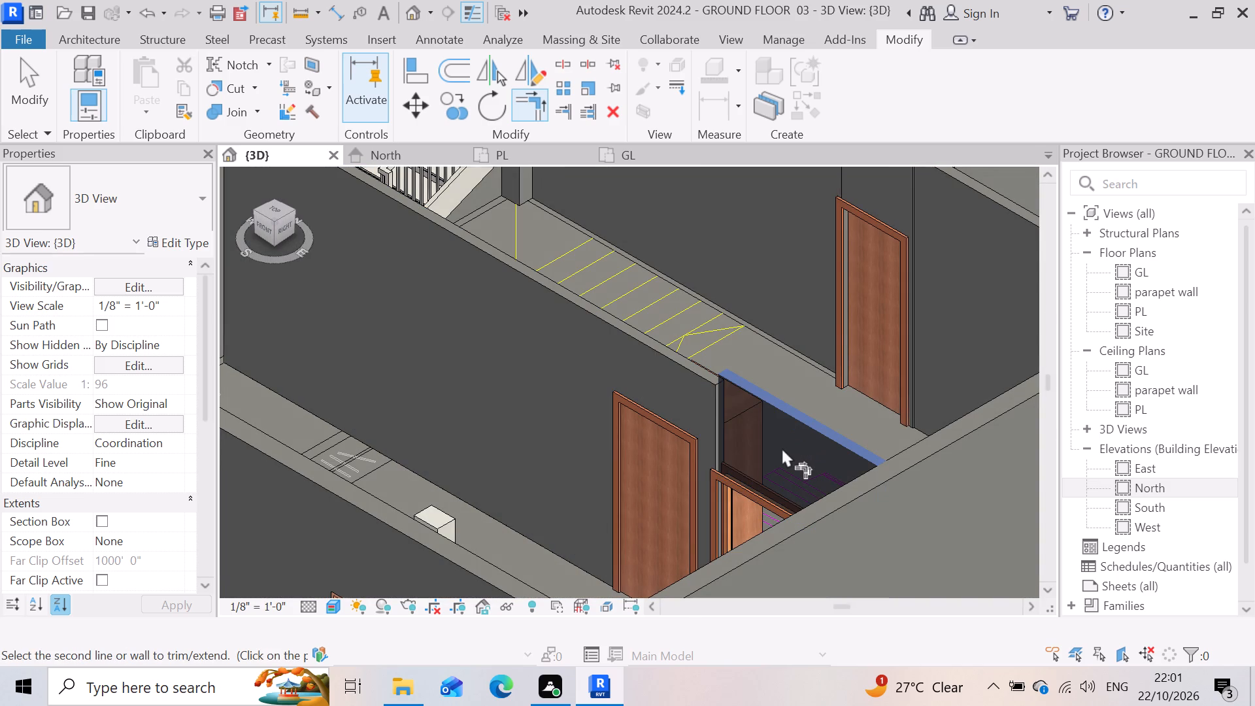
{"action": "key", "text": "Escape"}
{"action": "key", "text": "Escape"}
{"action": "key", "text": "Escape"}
Lower the top of the 4.5" partition wall in front of the wooden wardrobe to a Top Offset of about -1' 8".
{"action": "left_click", "coordinate": [647, 369]}
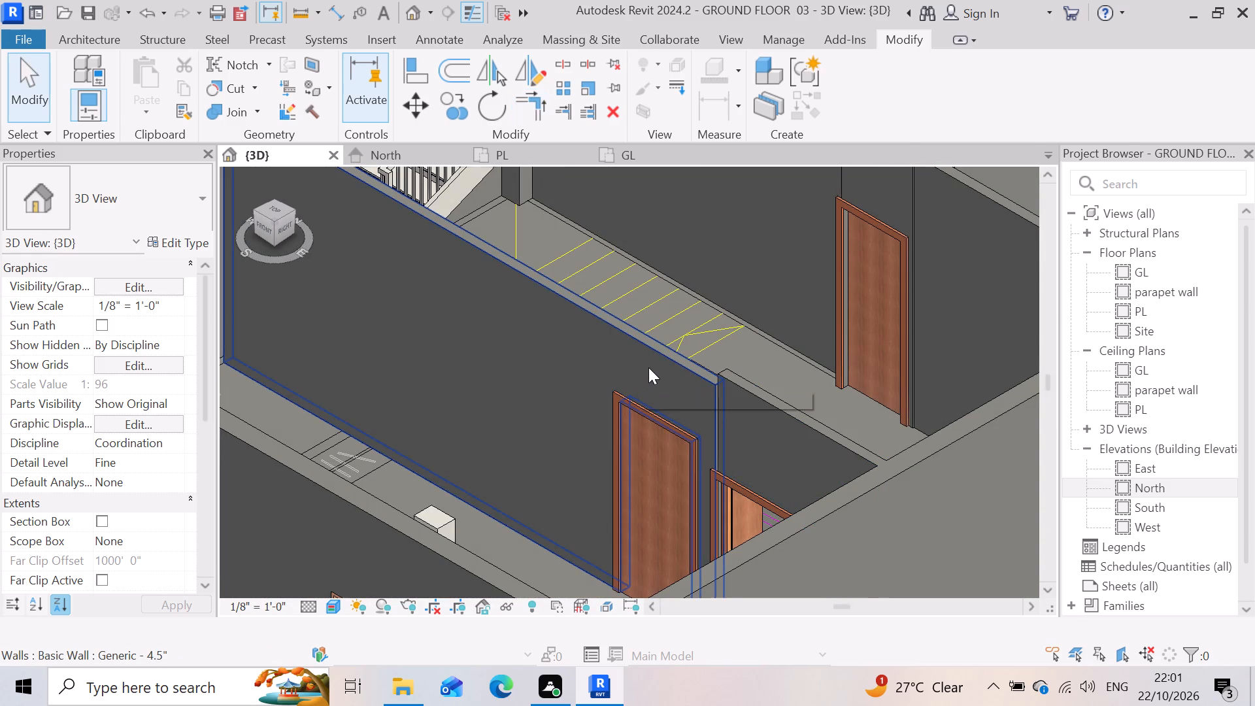
{"action": "scroll", "coordinate": [836, 371], "scroll_direction": "down", "scroll_amount": 4}
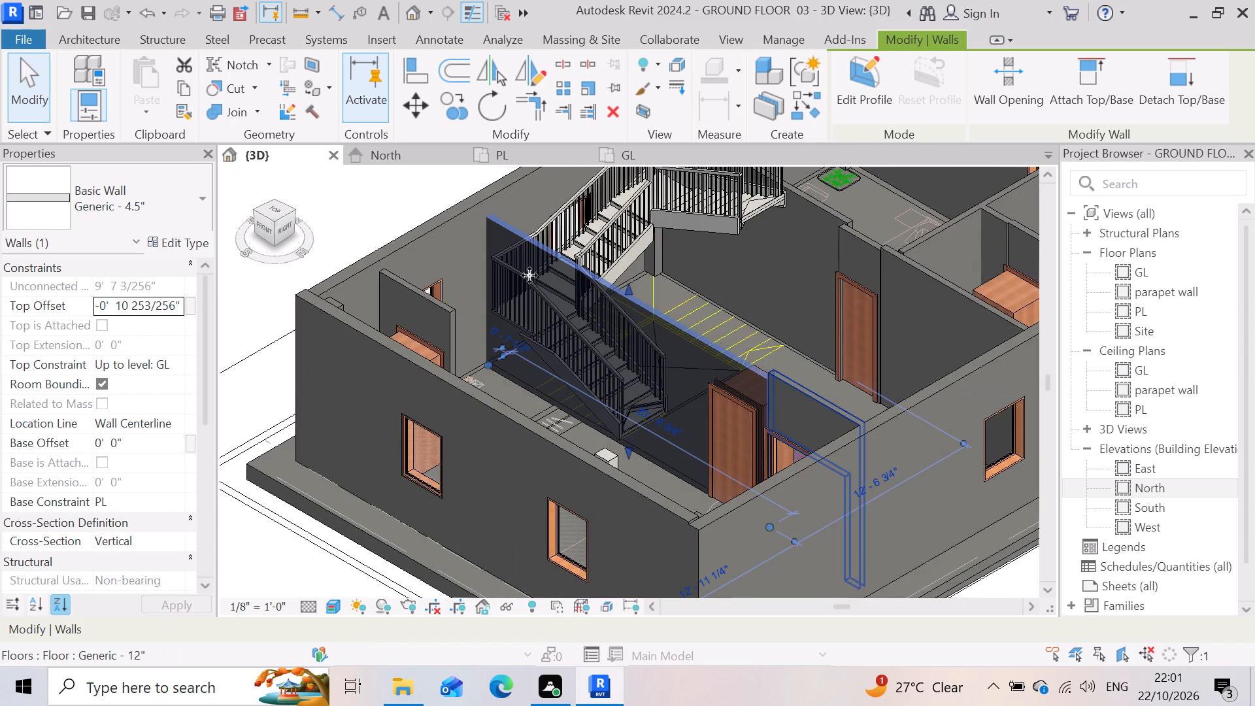
{"action": "scroll", "coordinate": [494, 245], "scroll_direction": "up", "scroll_amount": 4}
{"action": "scroll", "coordinate": [506, 296], "scroll_direction": "down", "scroll_amount": 4}
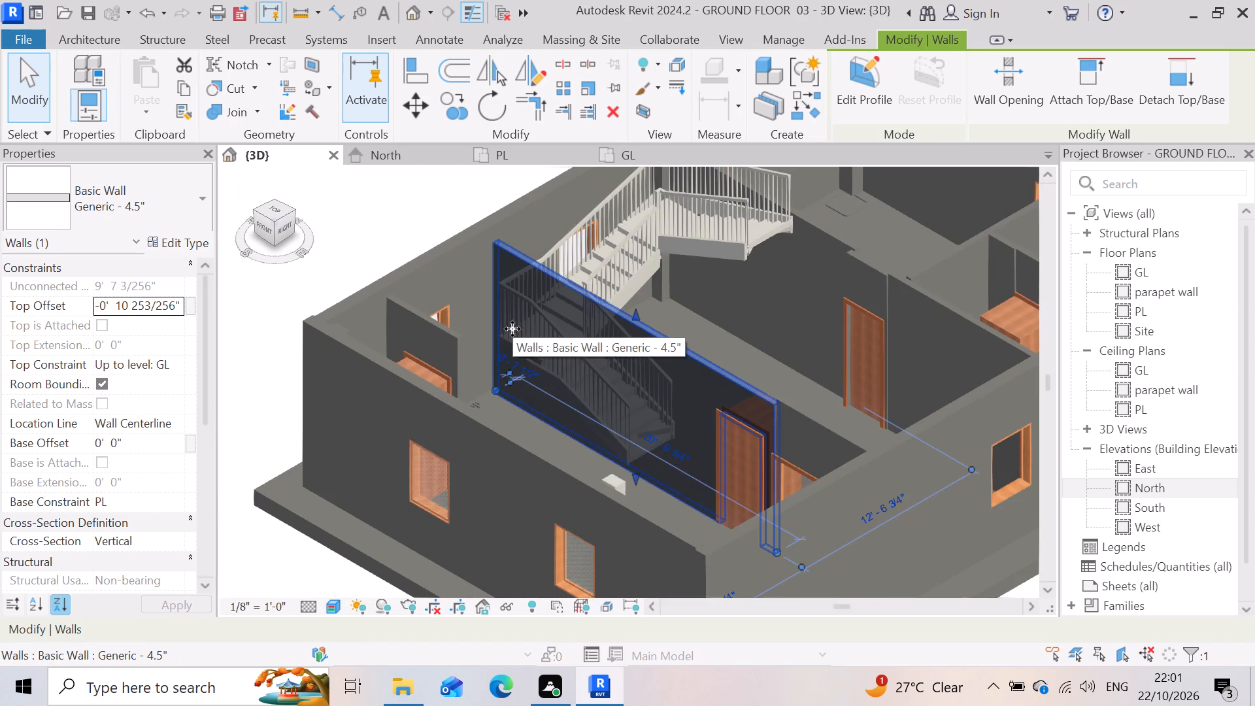
{"action": "scroll", "coordinate": [512, 329], "scroll_direction": "down", "scroll_amount": 4}
{"action": "scroll", "coordinate": [867, 288], "scroll_direction": "up", "scroll_amount": 4}
{"action": "scroll", "coordinate": [807, 399], "scroll_direction": "up", "scroll_amount": 5}
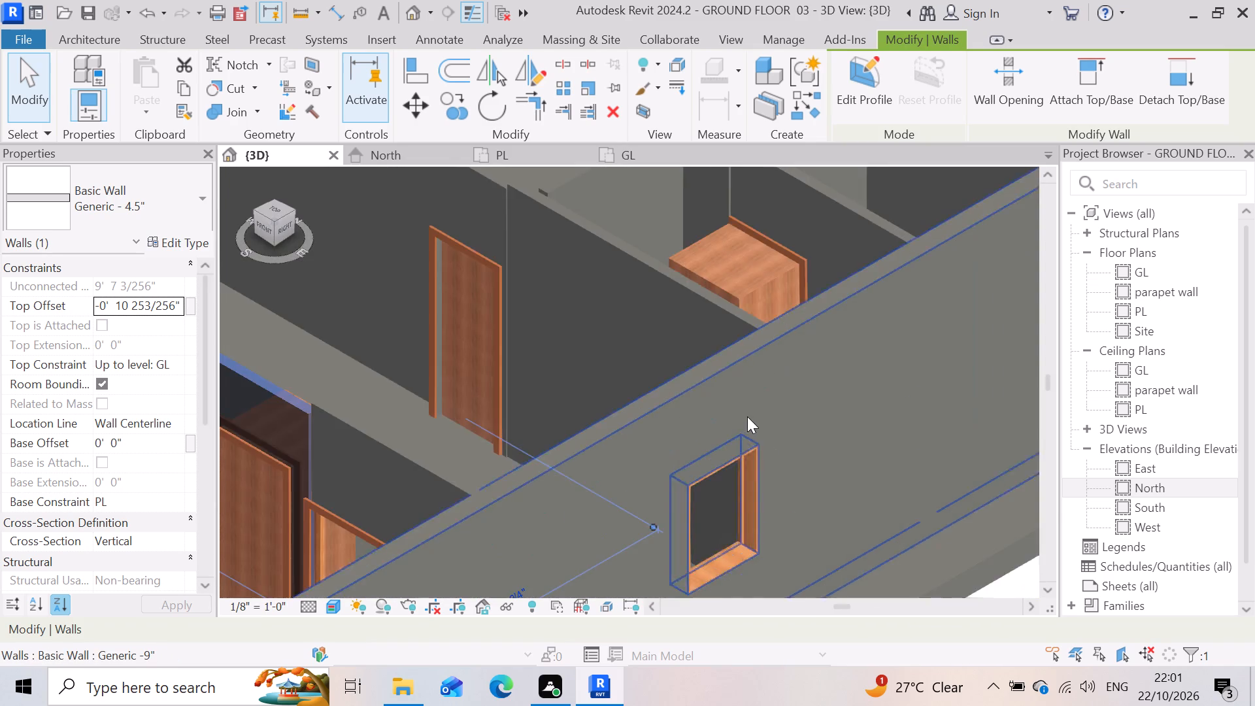
{"action": "scroll", "coordinate": [747, 416], "scroll_direction": "up", "scroll_amount": 2}
{"action": "scroll", "coordinate": [740, 302], "scroll_direction": "up", "scroll_amount": 7}
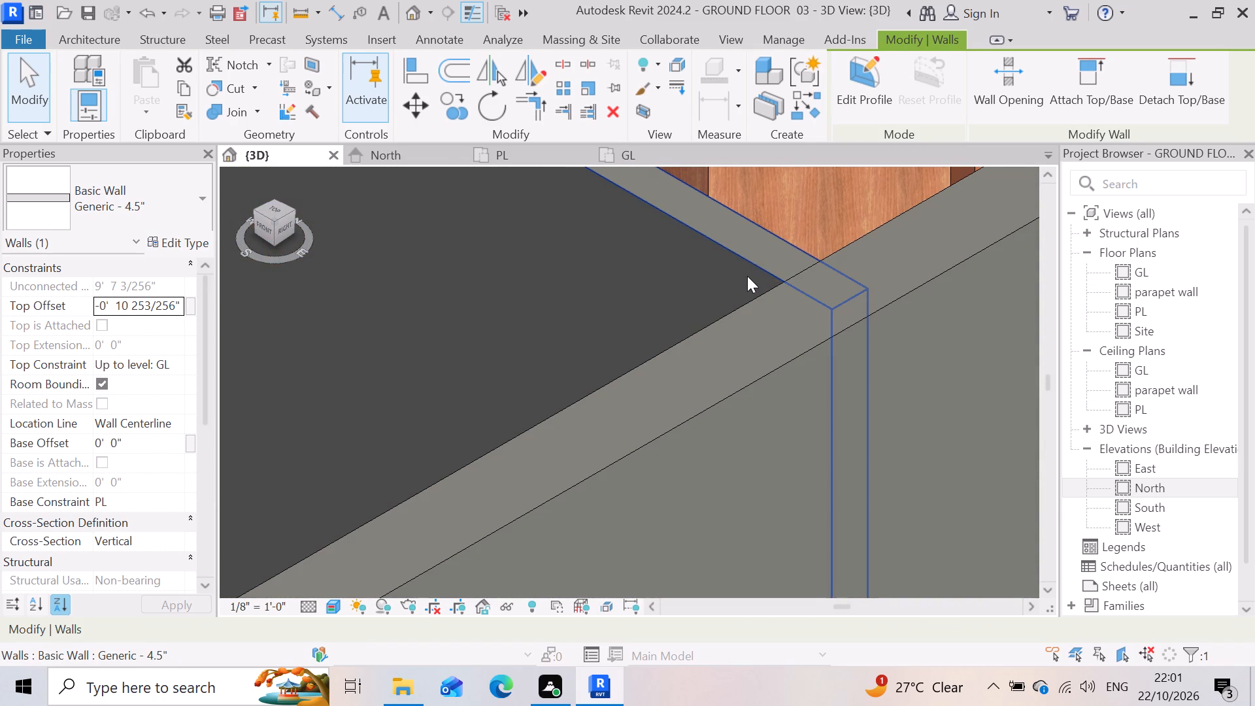
{"action": "left_click", "coordinate": [750, 251]}
{"action": "scroll", "coordinate": [865, 492], "scroll_direction": "down", "scroll_amount": 9}
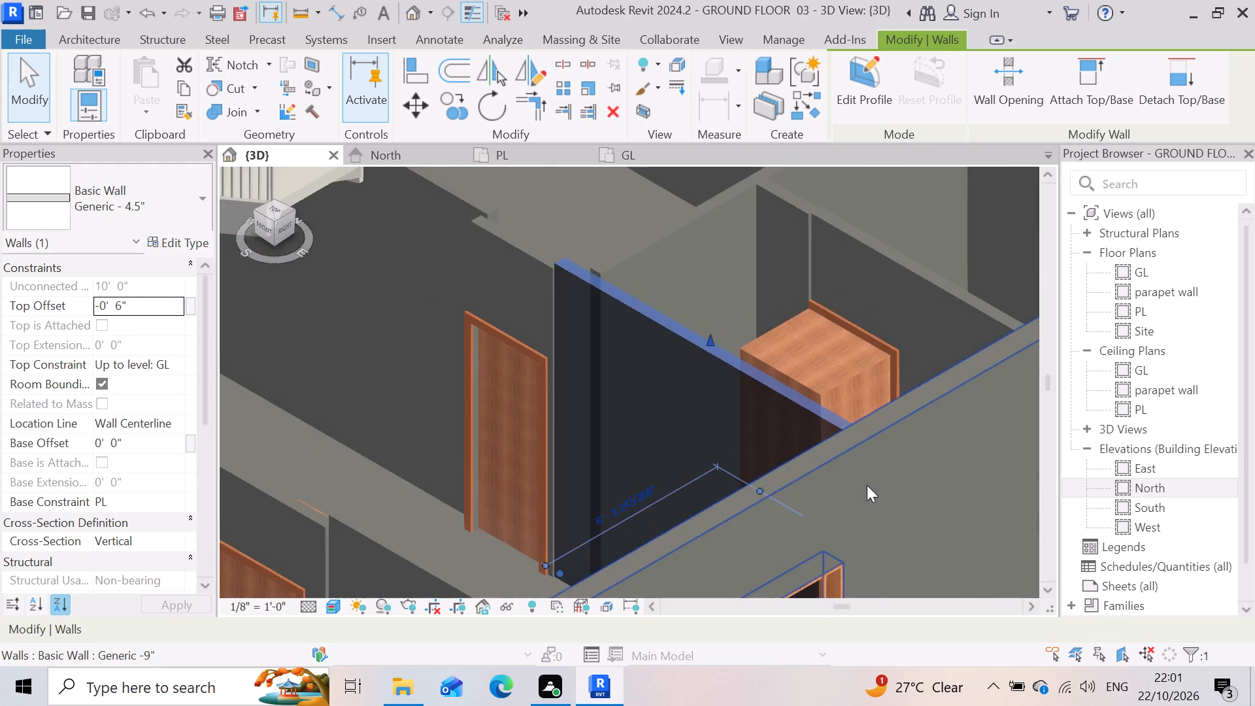
{"action": "scroll", "coordinate": [869, 476], "scroll_direction": "down", "scroll_amount": 3}
{"action": "scroll", "coordinate": [751, 446], "scroll_direction": "up", "scroll_amount": 3}
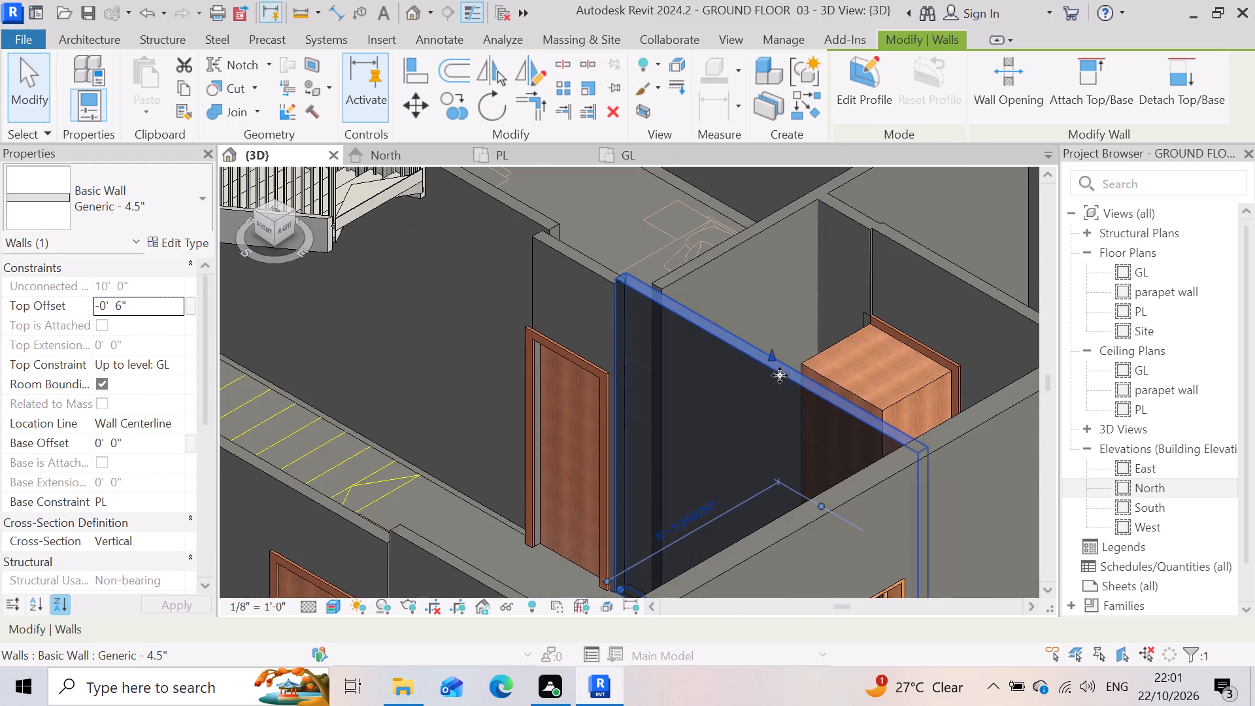
{"action": "left_click_drag", "start_coordinate": [771, 357], "coordinate": [785, 389]}
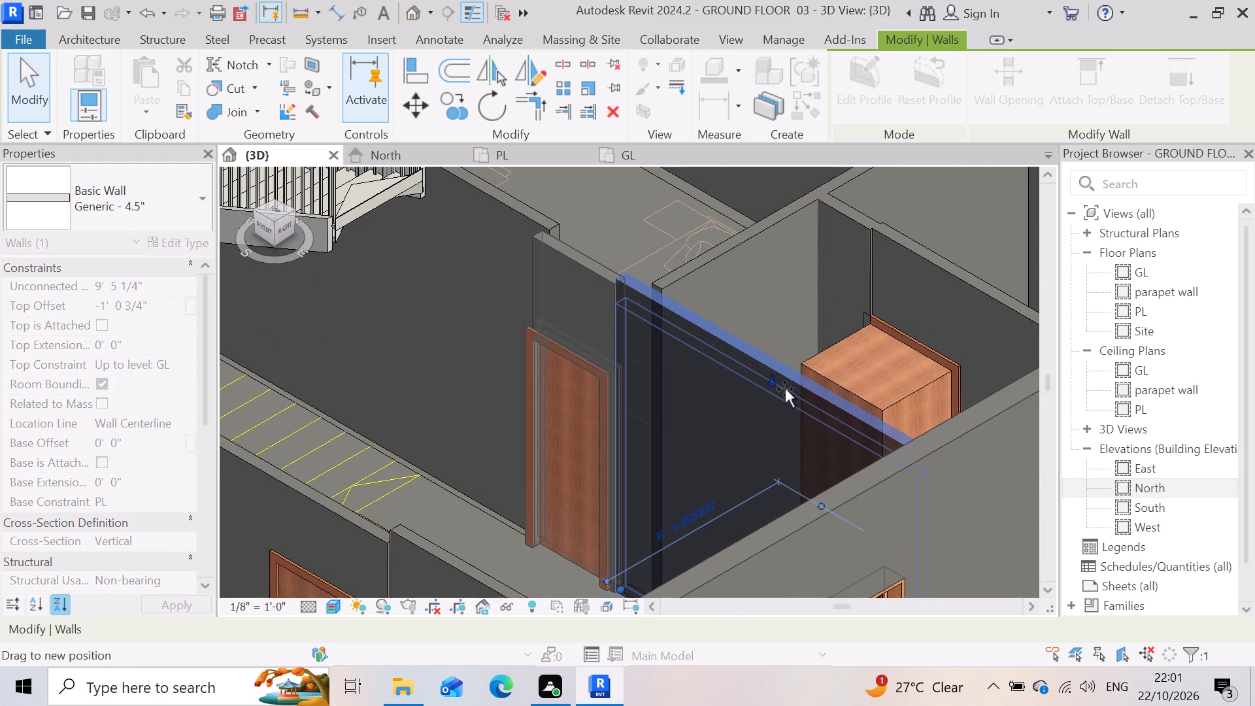
{"action": "left_click_drag", "start_coordinate": [785, 389], "coordinate": [787, 399]}
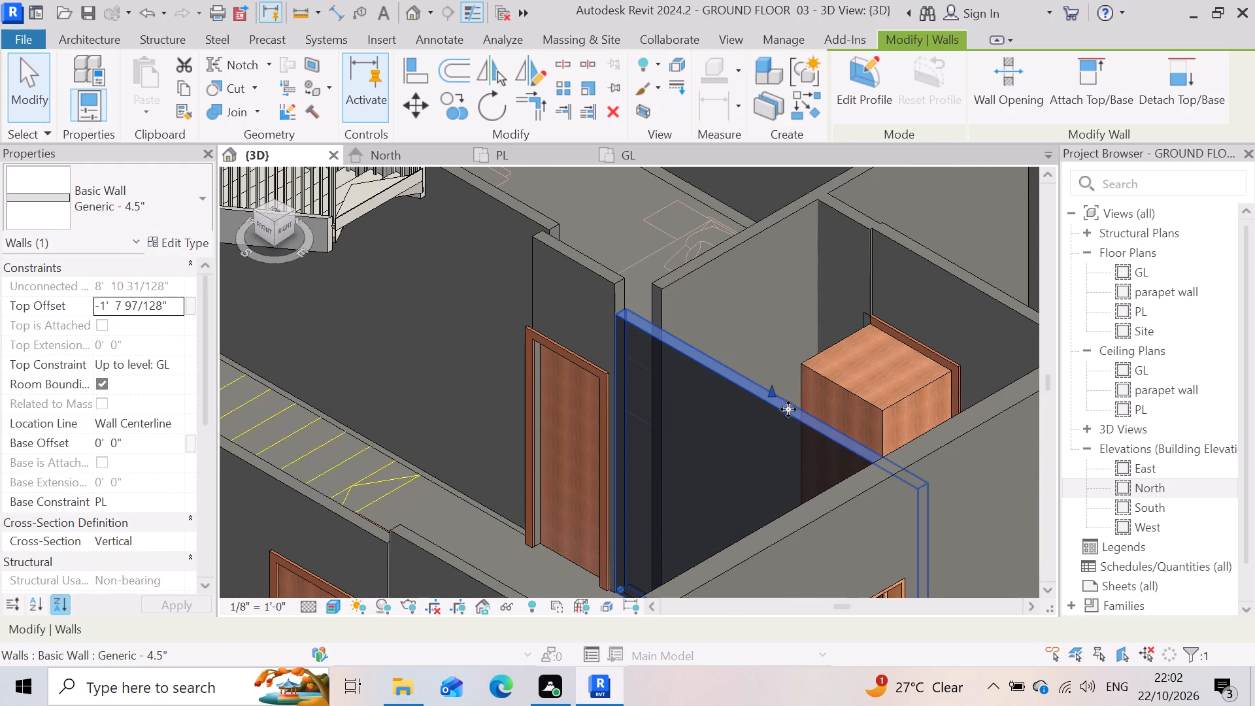
Lower the top of the 4.5" wall behind the stair to a Top Offset of about -3' 3".
{"action": "scroll", "coordinate": [820, 424], "scroll_direction": "down", "scroll_amount": 7}
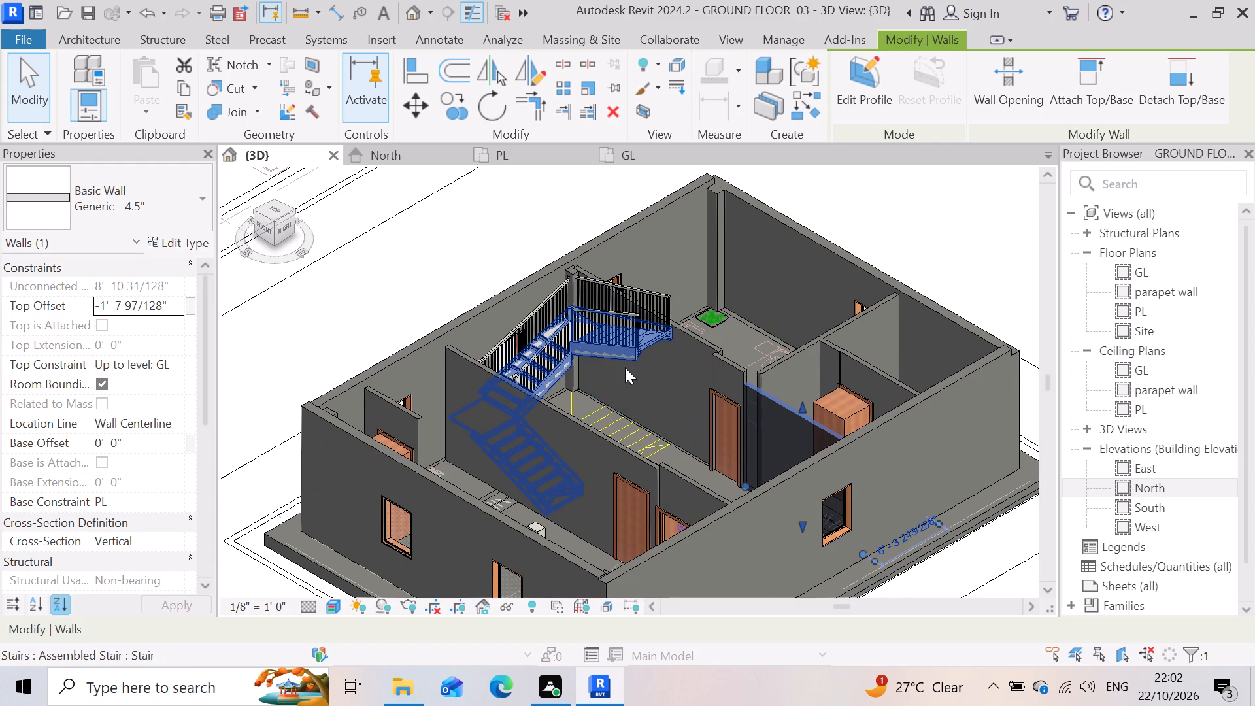
{"action": "left_click", "coordinate": [625, 367]}
{"action": "scroll", "coordinate": [654, 386], "scroll_direction": "up", "scroll_amount": 4}
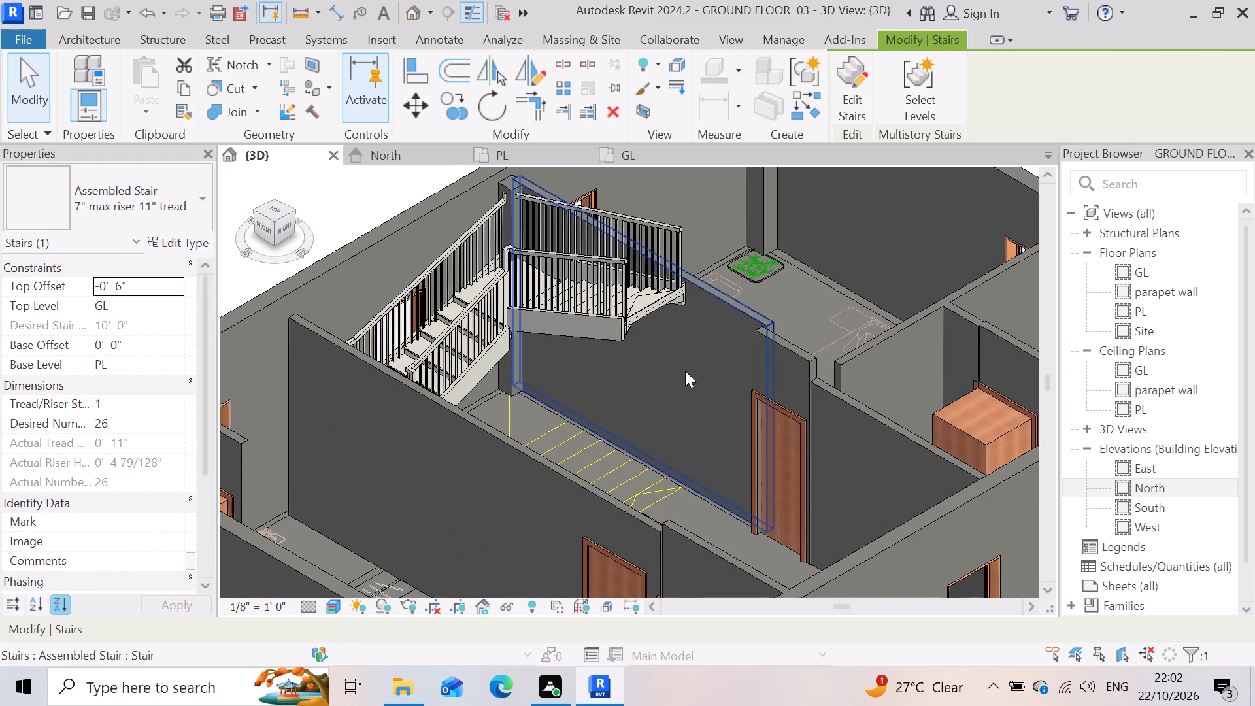
{"action": "left_click", "coordinate": [689, 382]}
{"action": "left_click_drag", "start_coordinate": [641, 235], "coordinate": [648, 244]}
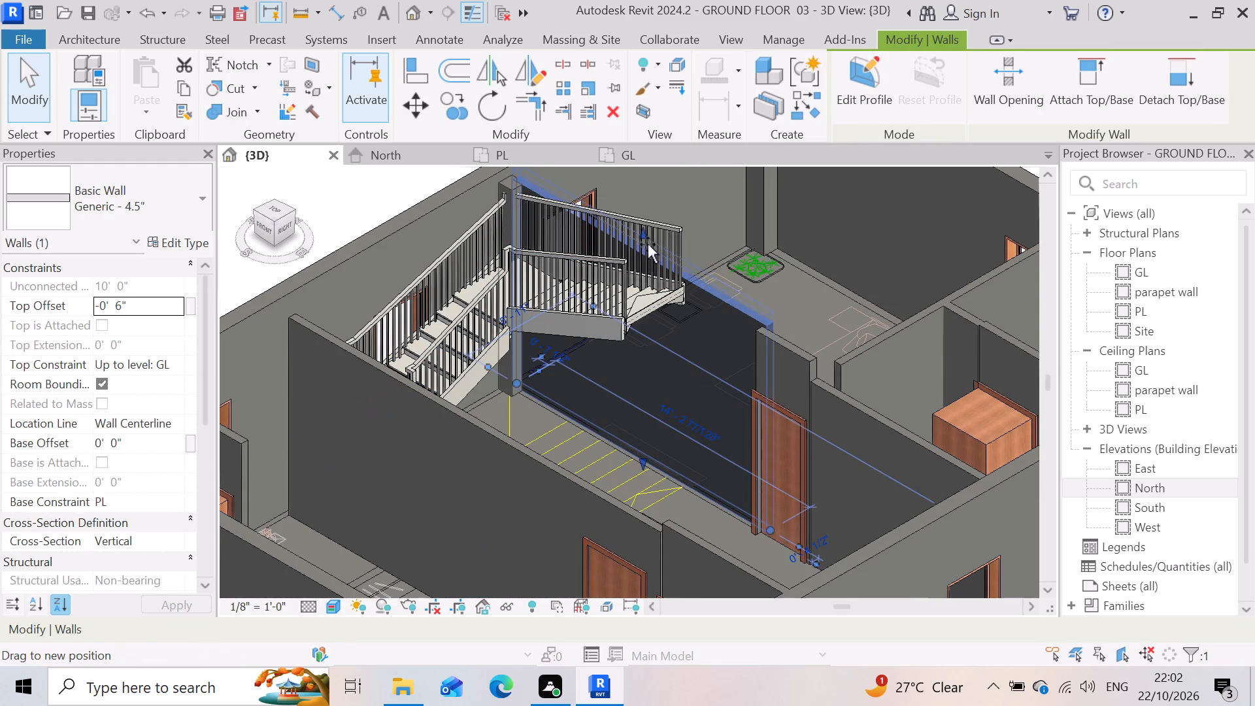
{"action": "left_click_drag", "start_coordinate": [648, 244], "coordinate": [665, 307]}
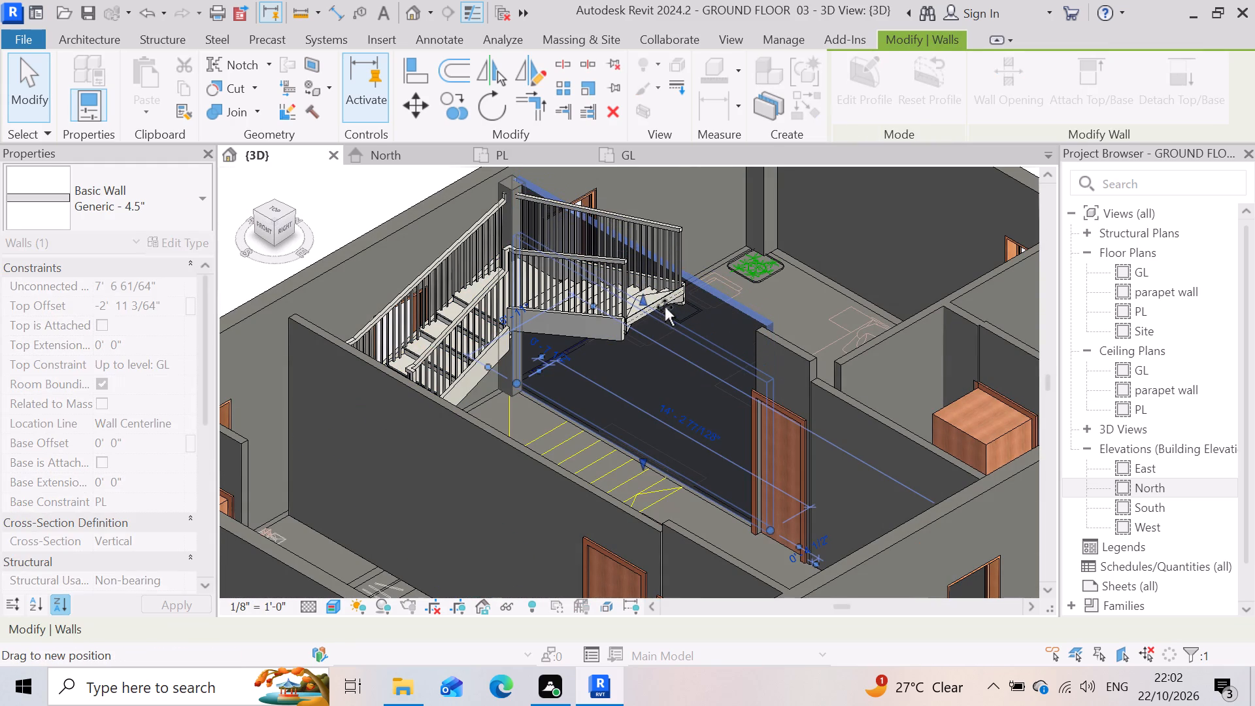
Lower the top of the 4.5" wall in front of the stair to a Top Offset of about -2' 10".
{"action": "scroll", "coordinate": [480, 389], "scroll_direction": "up", "scroll_amount": 2}
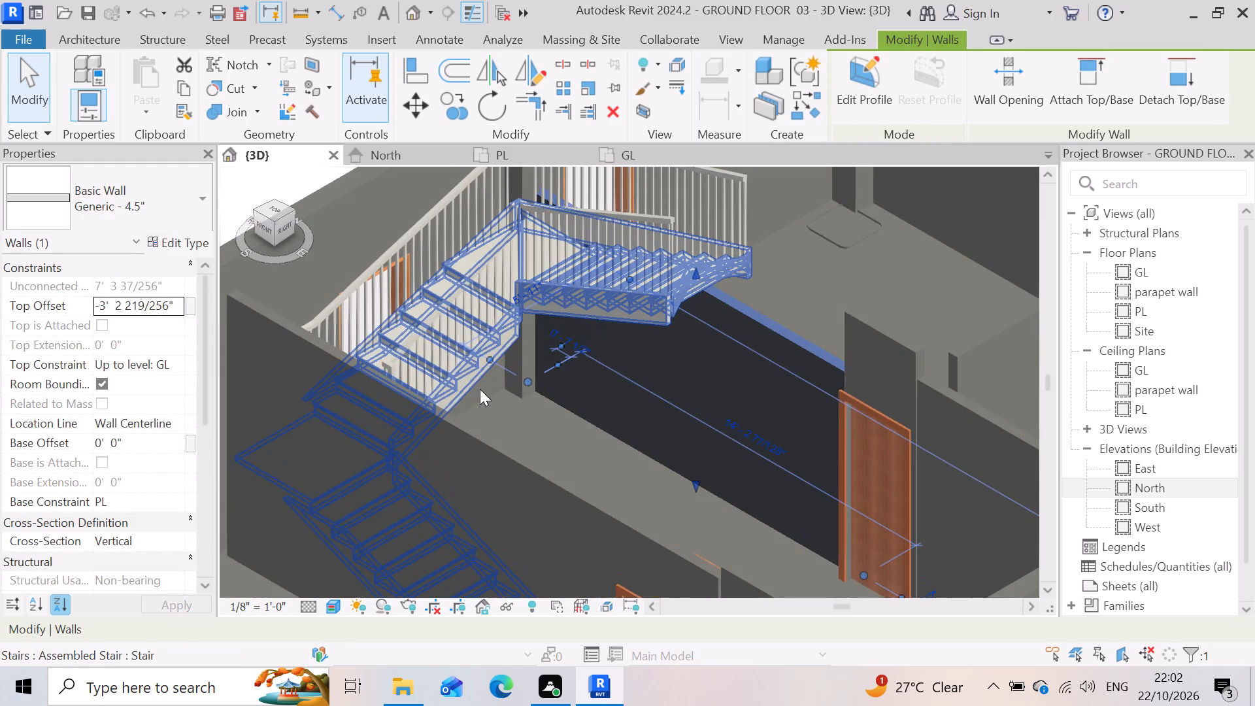
{"action": "scroll", "coordinate": [873, 355], "scroll_direction": "down", "scroll_amount": 3}
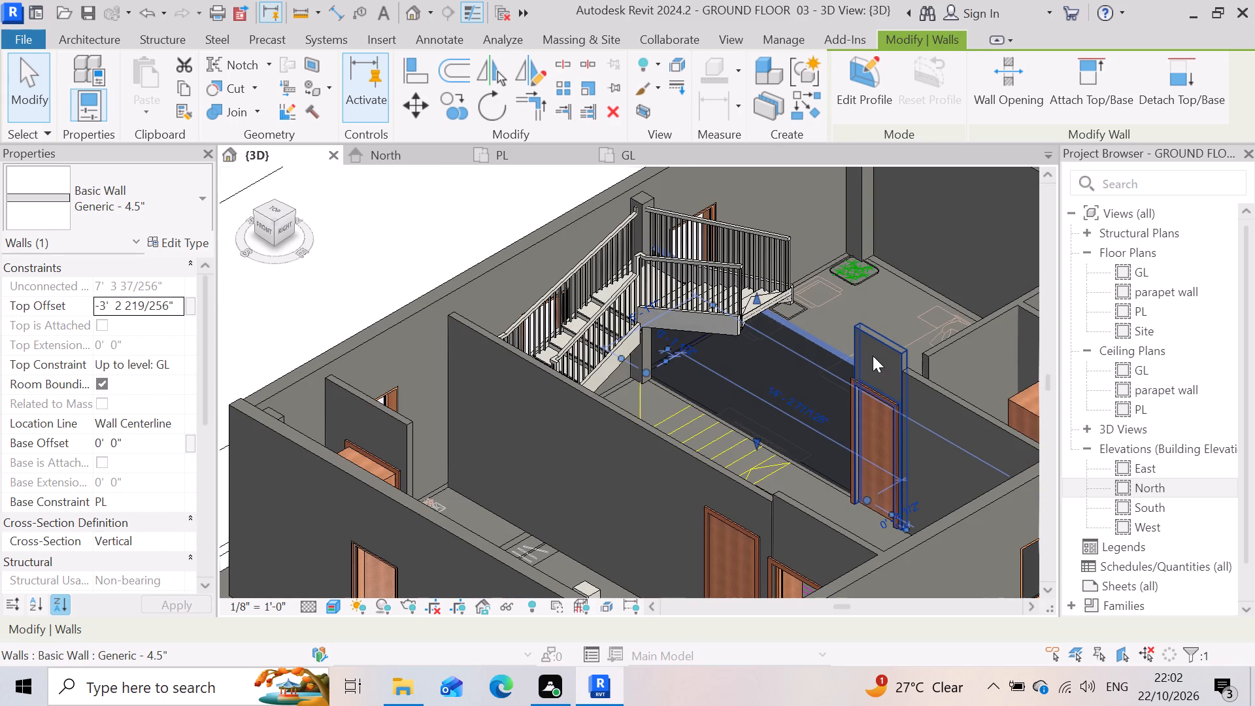
{"action": "scroll", "coordinate": [684, 229], "scroll_direction": "up", "scroll_amount": 4}
{"action": "scroll", "coordinate": [663, 350], "scroll_direction": "up", "scroll_amount": 2}
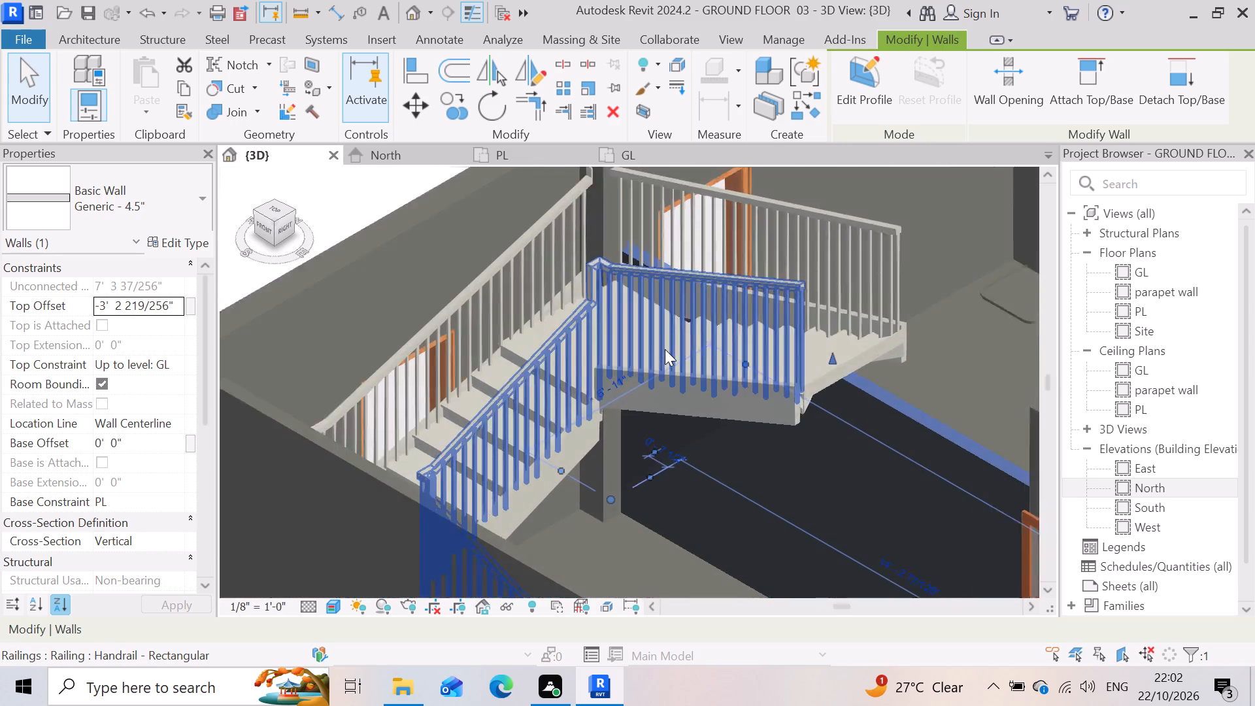
{"action": "scroll", "coordinate": [665, 349], "scroll_direction": "up", "scroll_amount": 2}
{"action": "scroll", "coordinate": [869, 224], "scroll_direction": "down", "scroll_amount": 6}
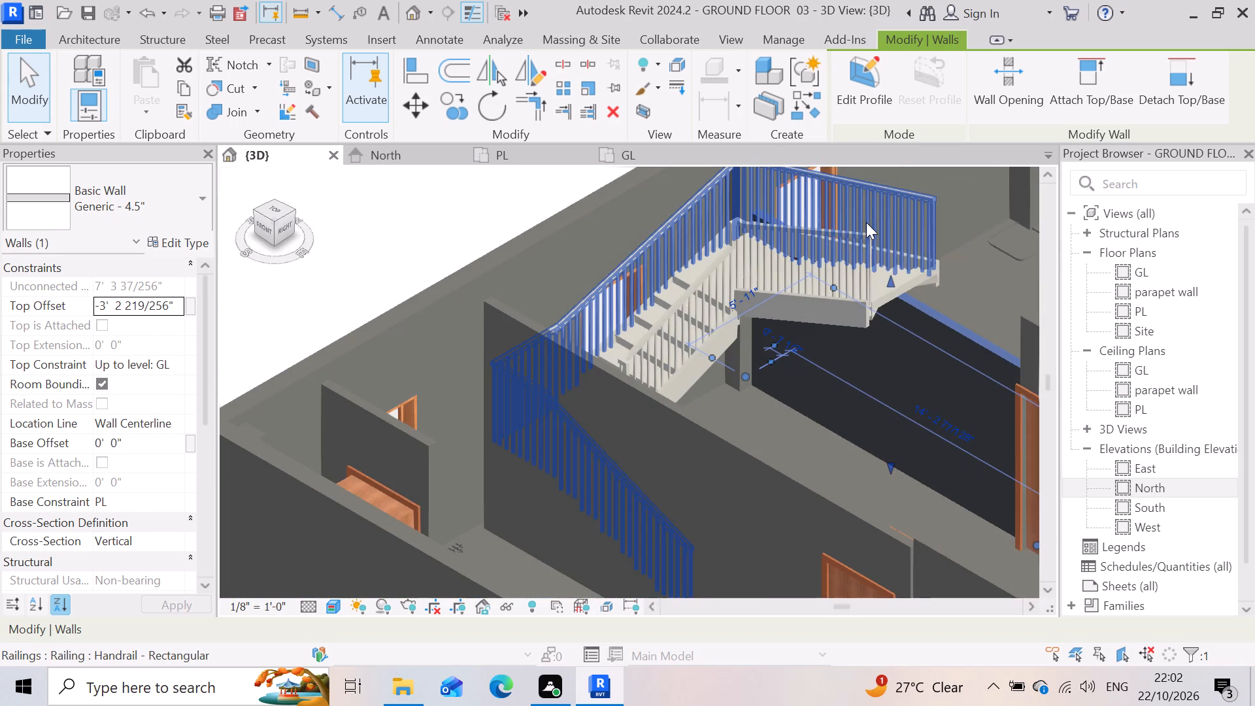
{"action": "scroll", "coordinate": [683, 382], "scroll_direction": "up", "scroll_amount": 3}
{"action": "left_click", "coordinate": [634, 447]}
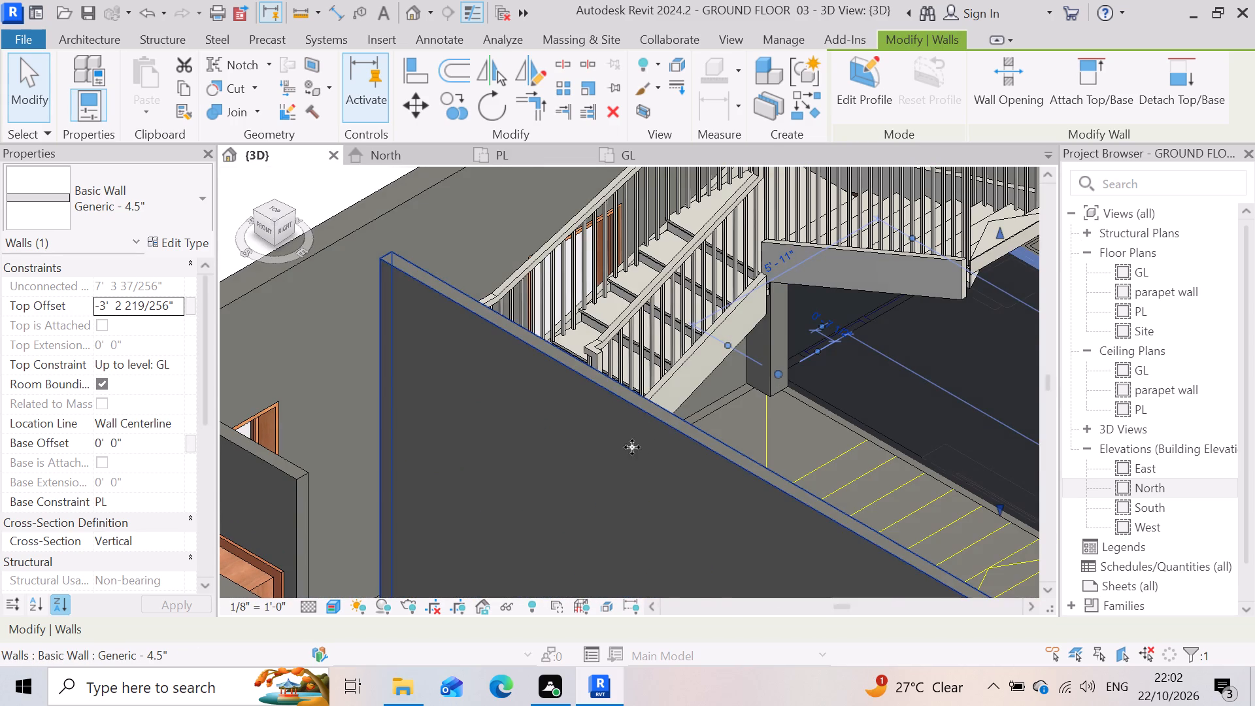
{"action": "scroll", "coordinate": [649, 317], "scroll_direction": "down", "scroll_amount": 3}
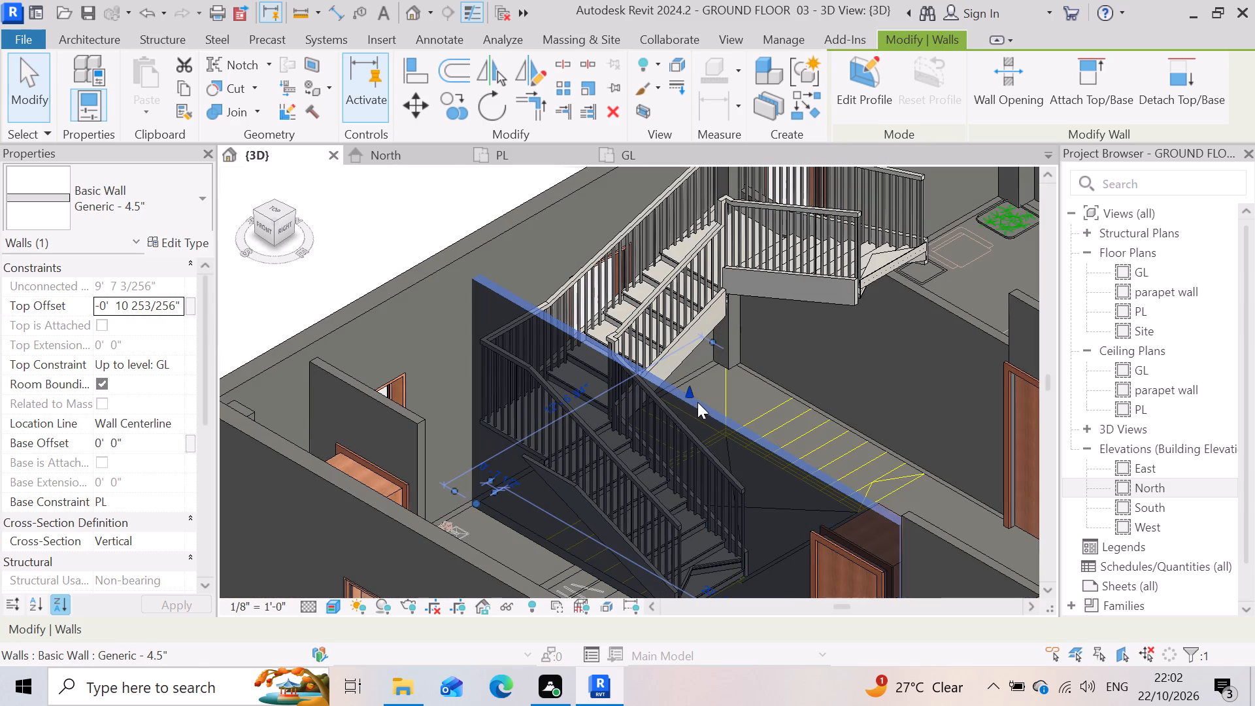
{"action": "left_click_drag", "start_coordinate": [692, 392], "coordinate": [695, 433]}
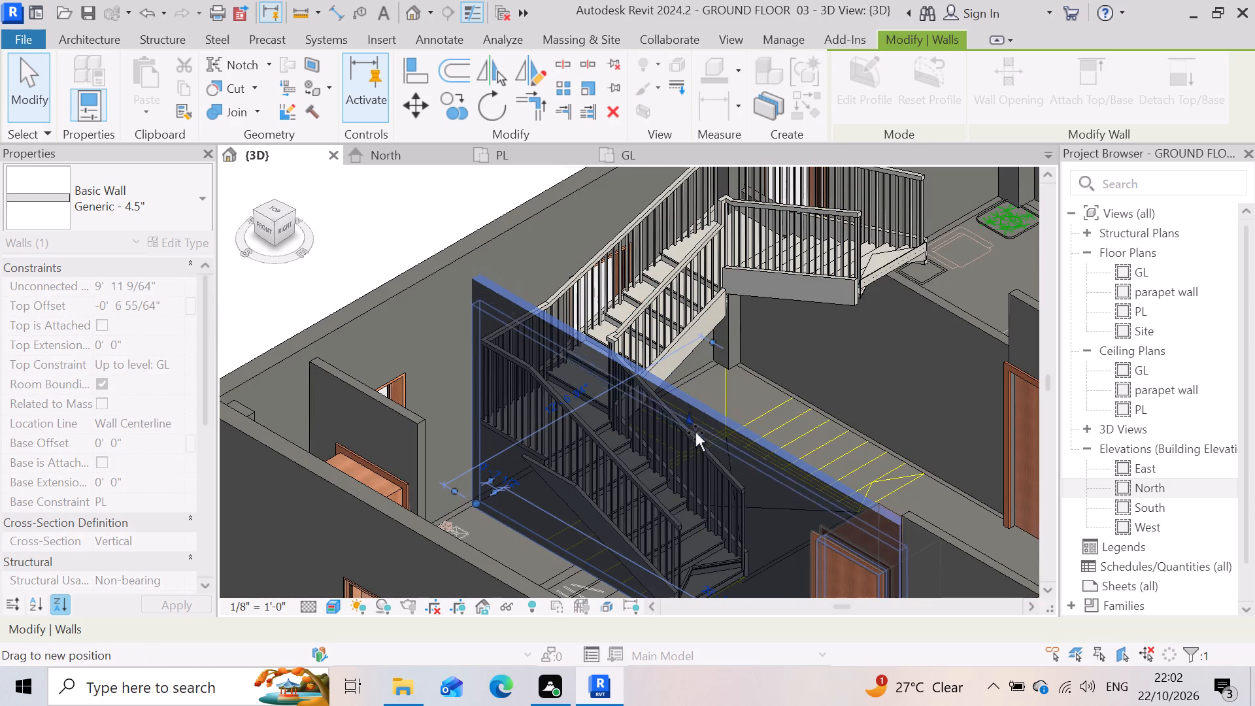
{"action": "left_click_drag", "start_coordinate": [695, 433], "coordinate": [691, 445]}
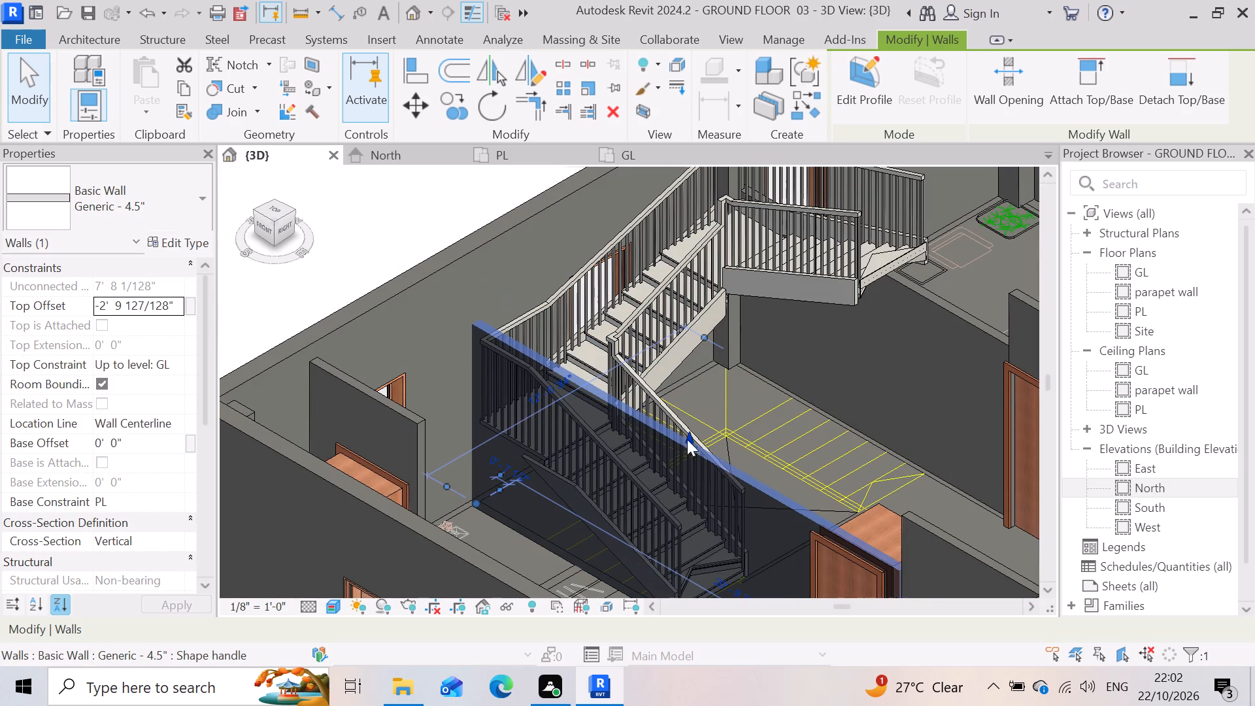
Lower the top of the short 4.5" wall beyond the door in front of the stair to a Top Offset of about -2' 3.5".
{"action": "scroll", "coordinate": [662, 392], "scroll_direction": "down", "scroll_amount": 4}
{"action": "scroll", "coordinate": [822, 533], "scroll_direction": "up", "scroll_amount": 4}
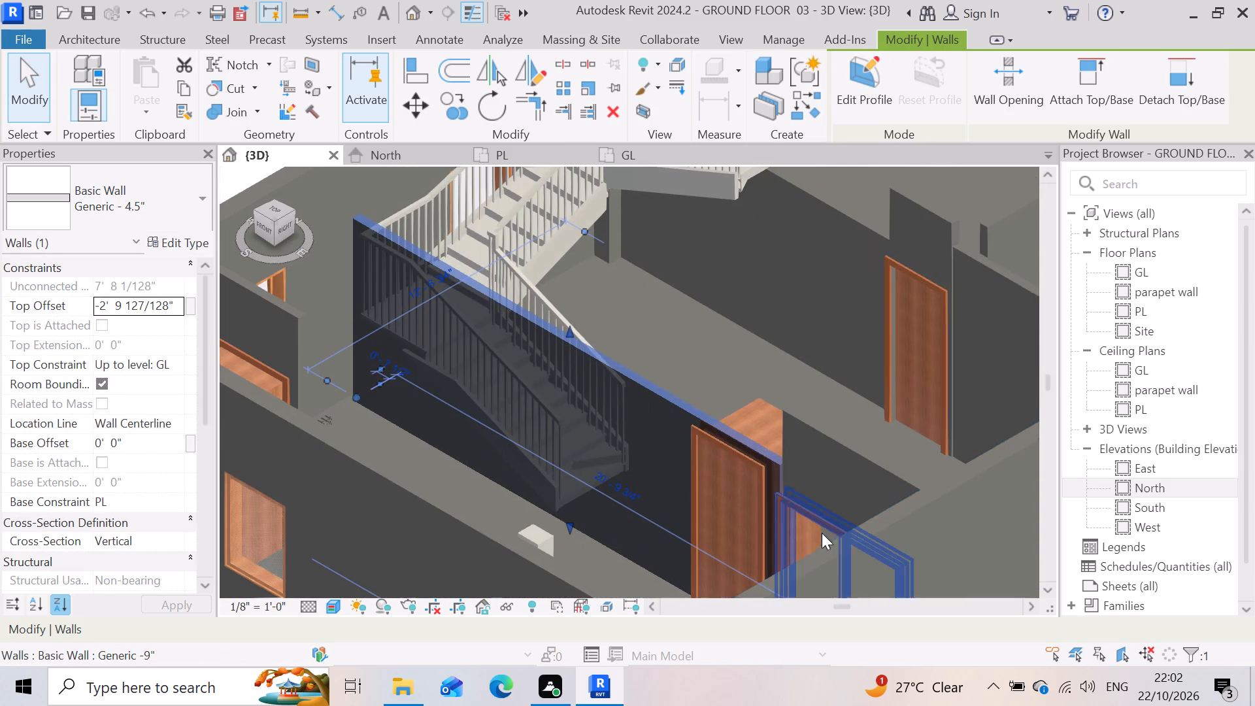
{"action": "left_click", "coordinate": [857, 458]}
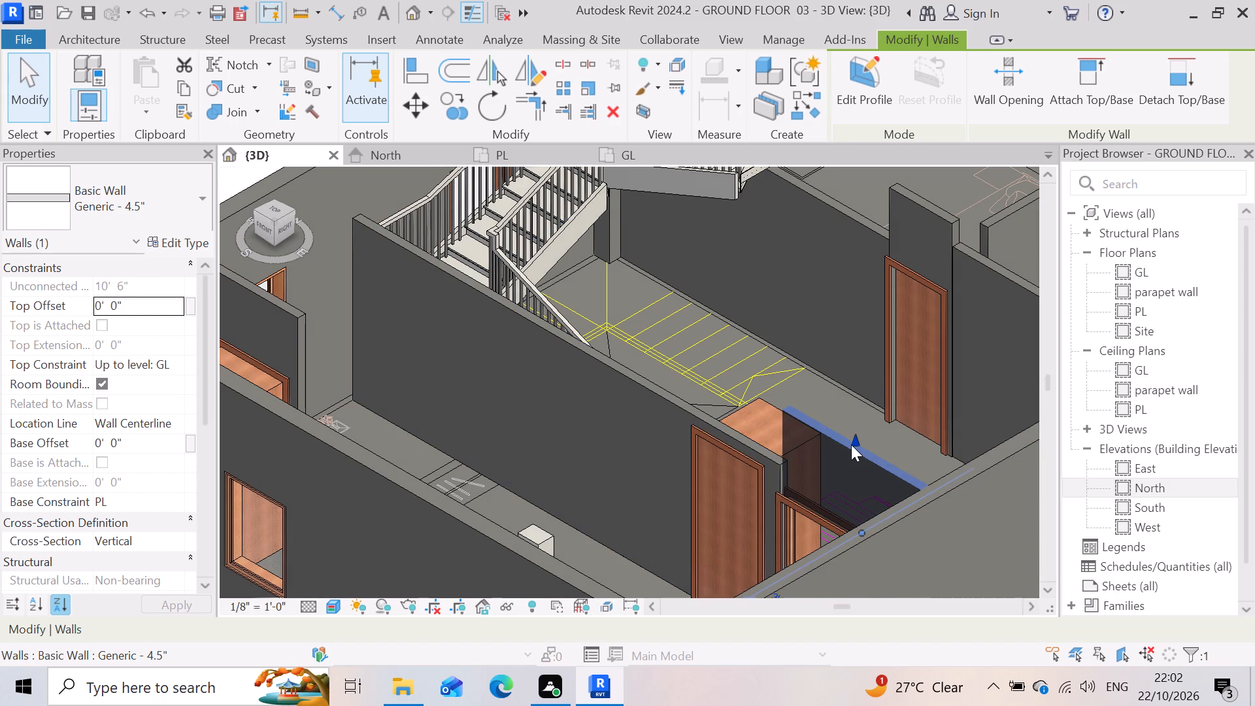
{"action": "left_click_drag", "start_coordinate": [851, 443], "coordinate": [867, 510]}
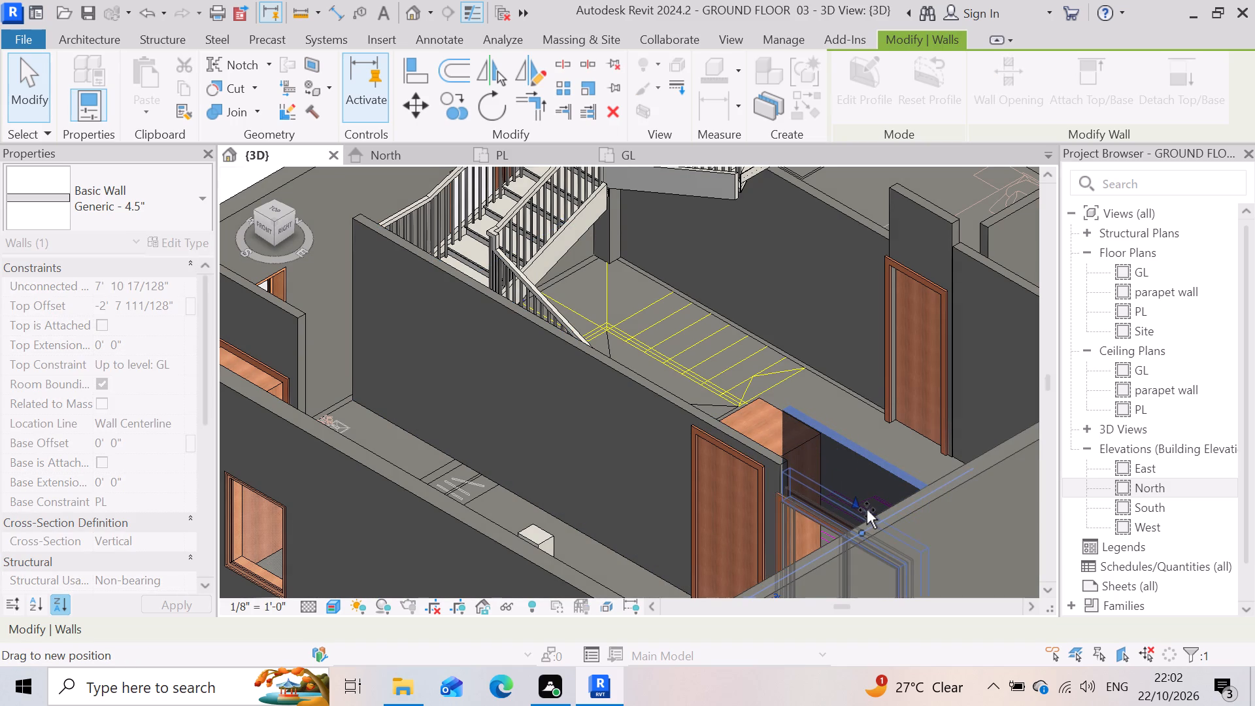
{"action": "left_click_drag", "start_coordinate": [867, 510], "coordinate": [869, 502]}
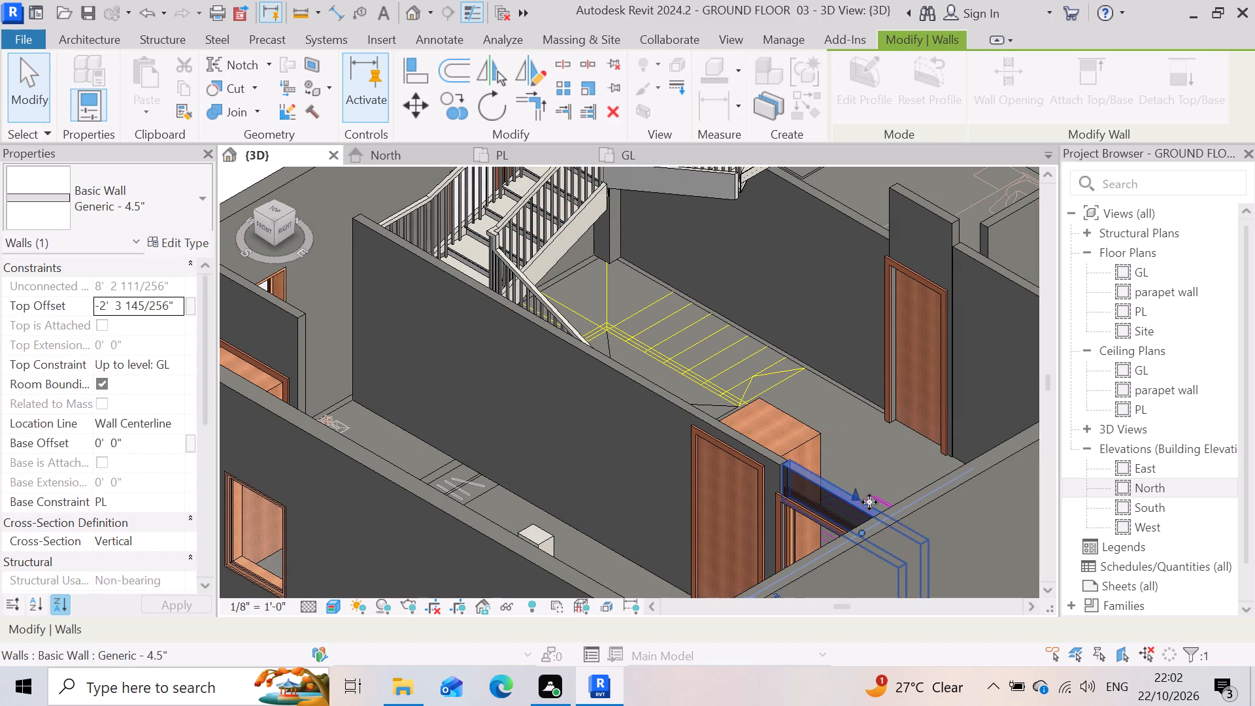
{"action": "scroll", "coordinate": [692, 435], "scroll_direction": "down", "scroll_amount": 7}
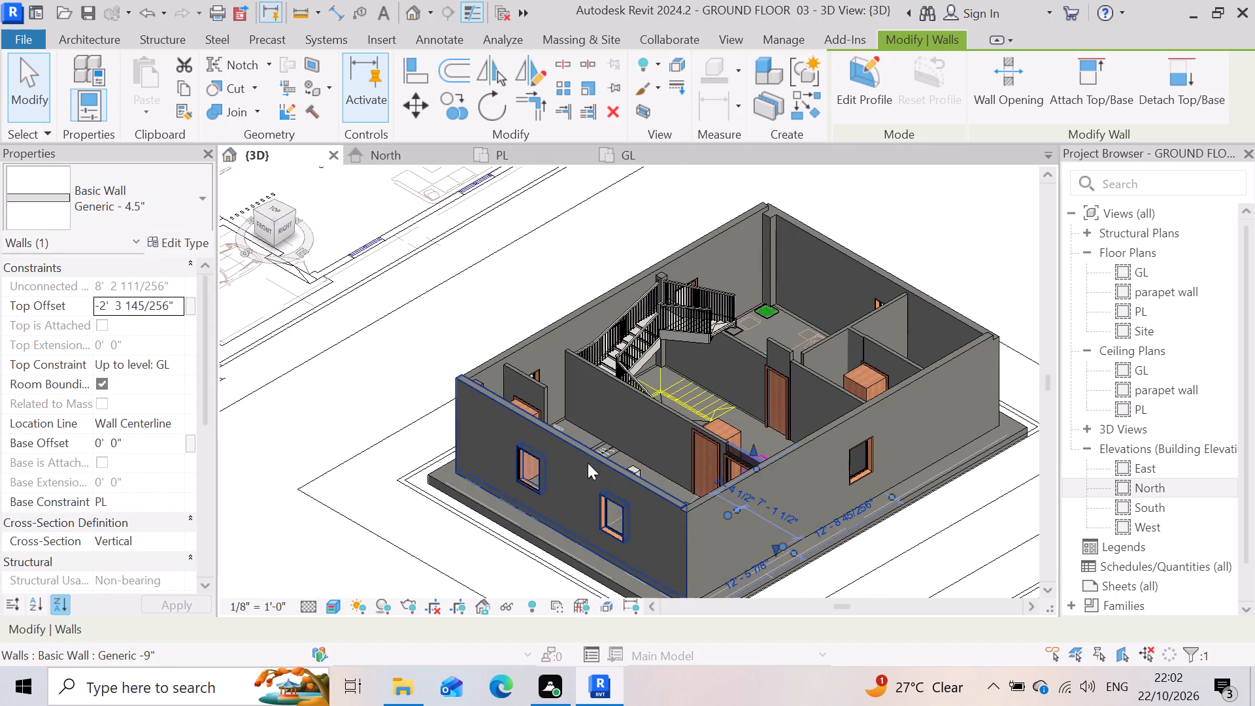
{"action": "left_click", "coordinate": [582, 428]}
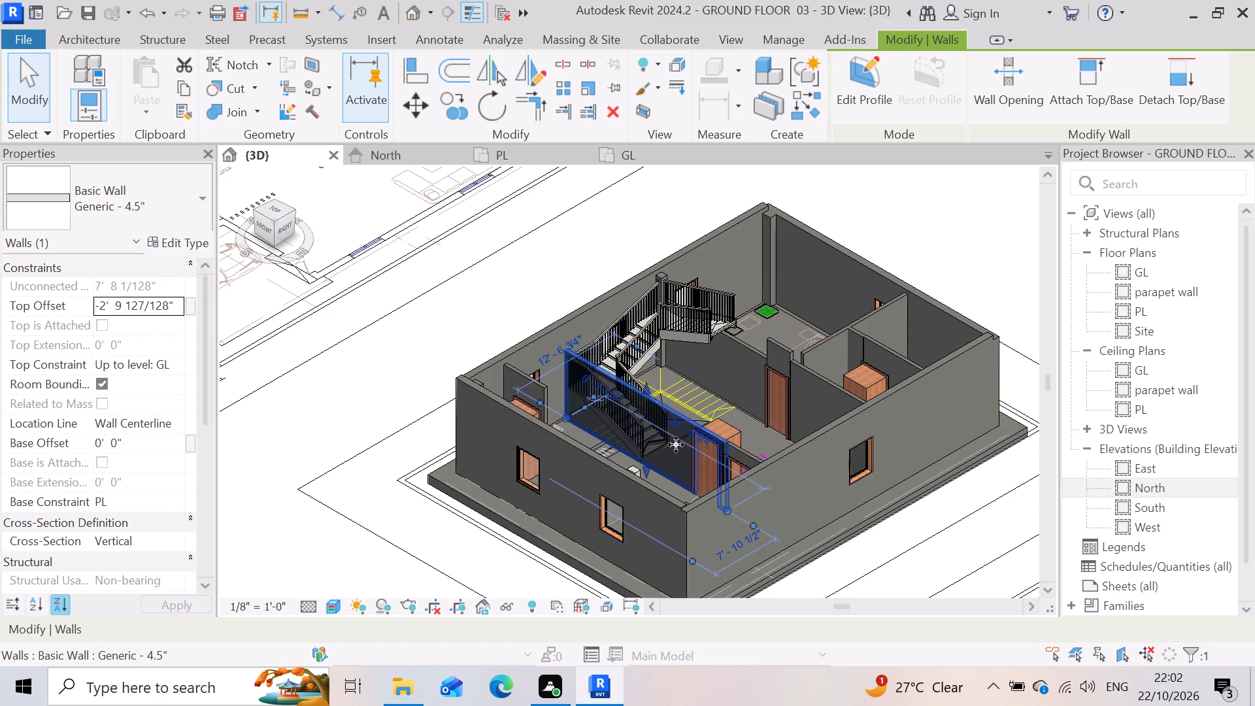
{"action": "key", "text": "Escape"}
Lower the top of the short 4.5" wall holding the 30" x 80" door behind the stair to a Top Offset of about -2' 10".
{"action": "scroll", "coordinate": [749, 410], "scroll_direction": "up", "scroll_amount": 3}
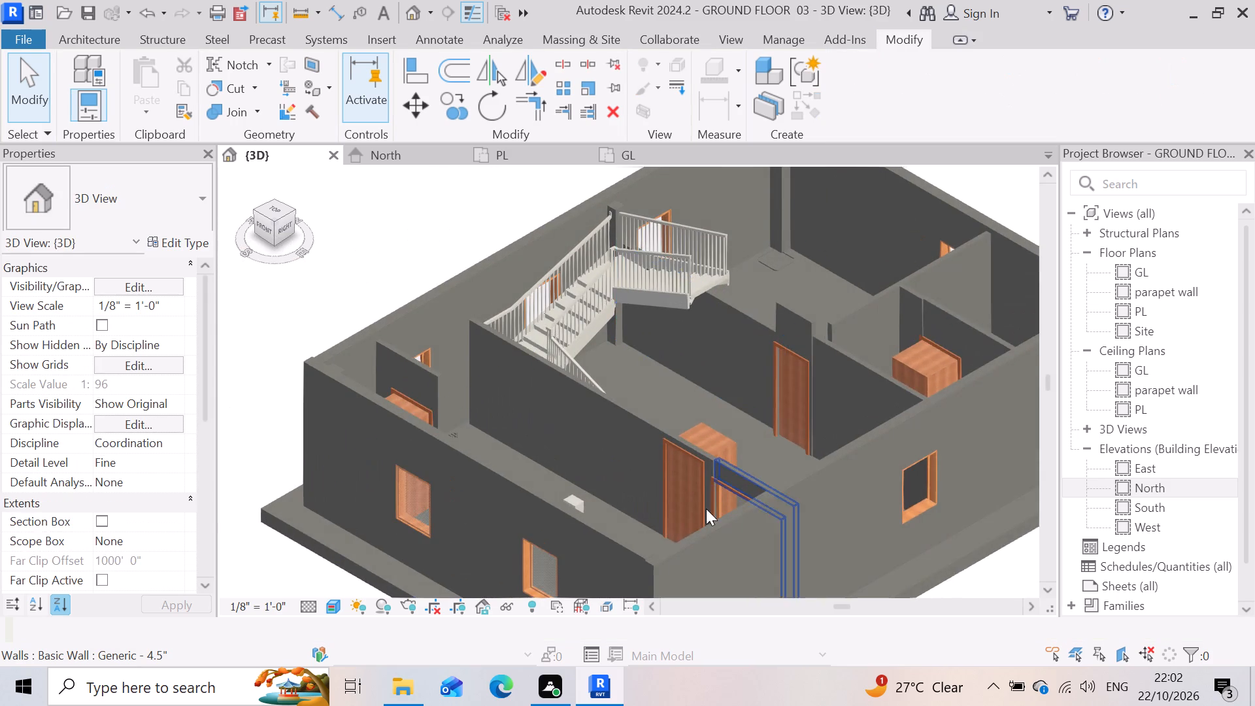
{"action": "scroll", "coordinate": [706, 509], "scroll_direction": "up", "scroll_amount": 3}
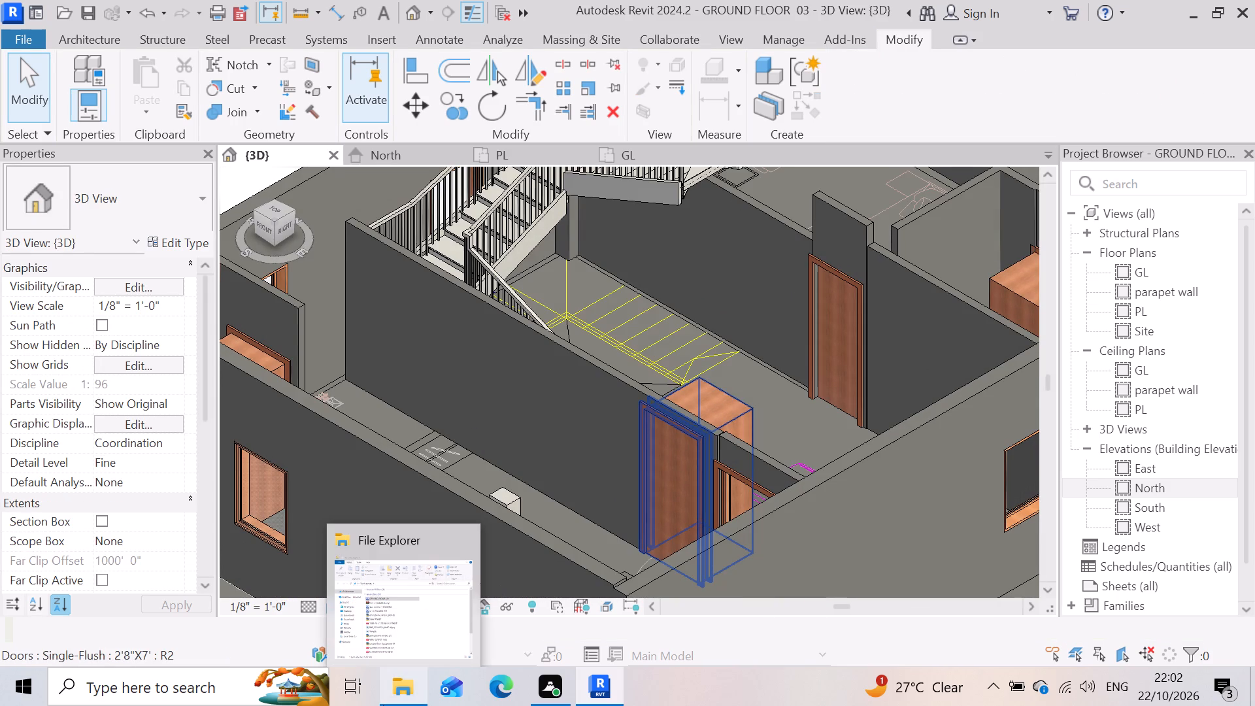
{"action": "scroll", "coordinate": [855, 407], "scroll_direction": "down", "scroll_amount": 2}
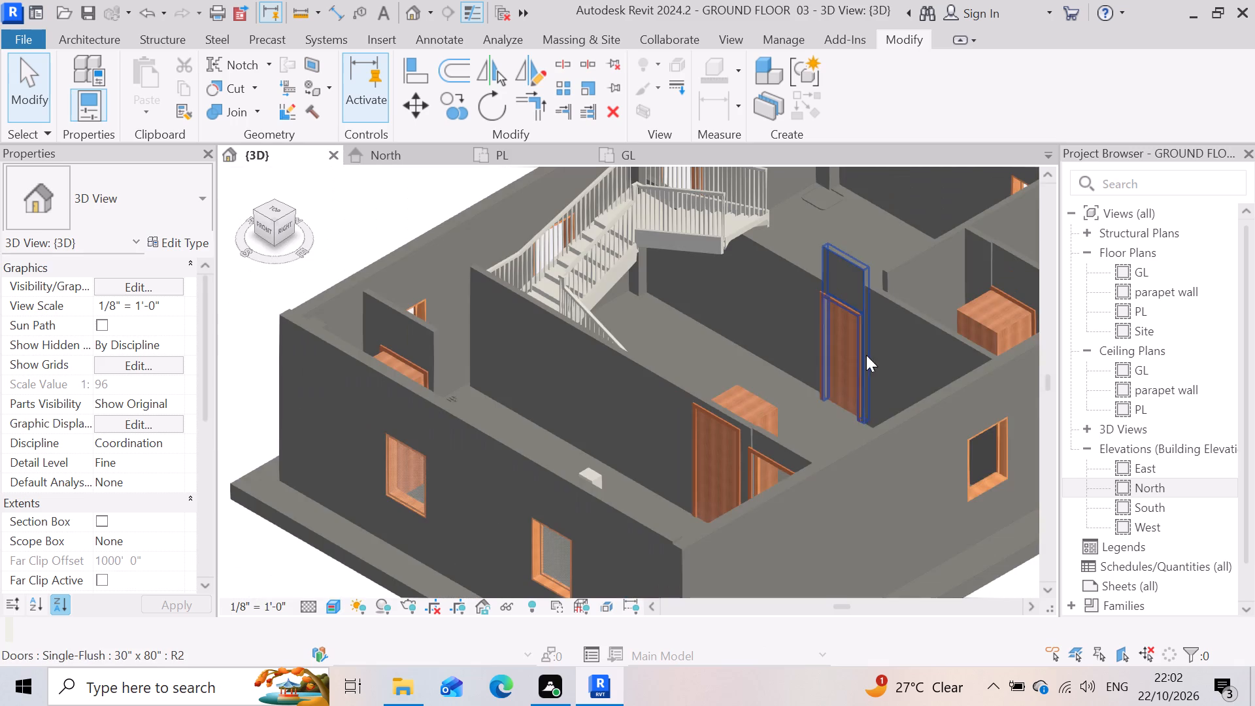
{"action": "scroll", "coordinate": [869, 307], "scroll_direction": "up", "scroll_amount": 2}
{"action": "left_click", "coordinate": [865, 263]}
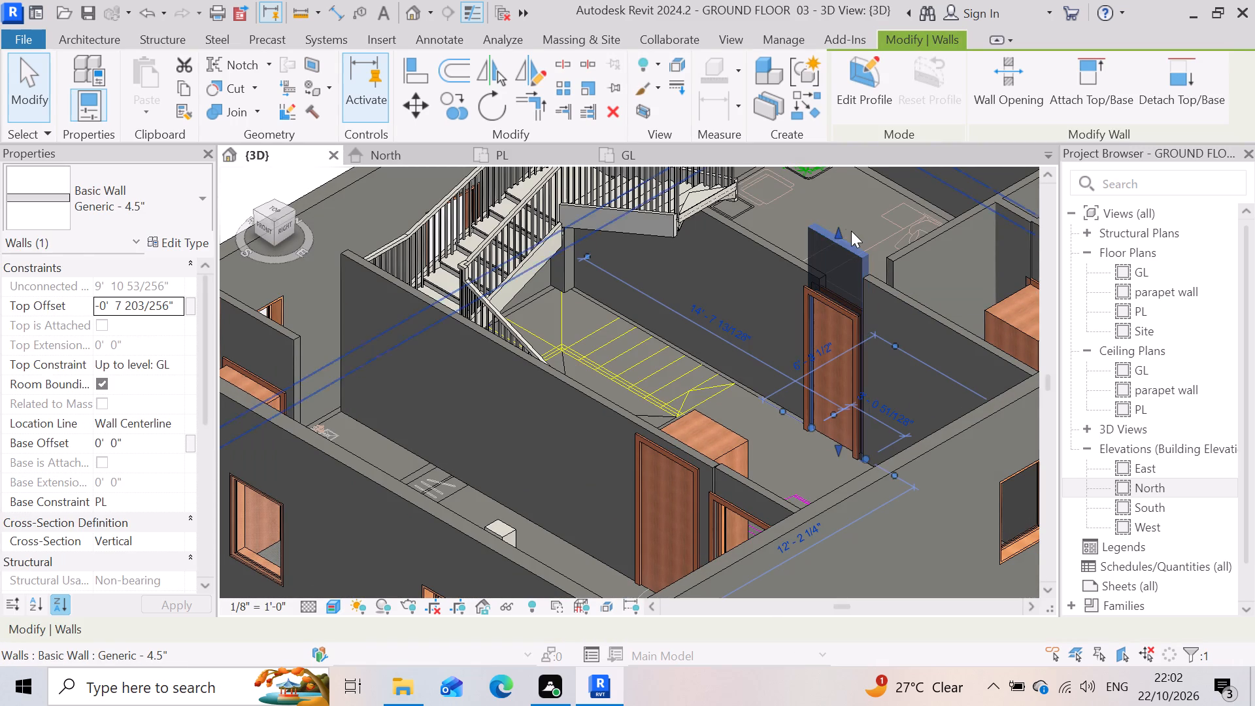
{"action": "left_click_drag", "start_coordinate": [838, 229], "coordinate": [845, 275]}
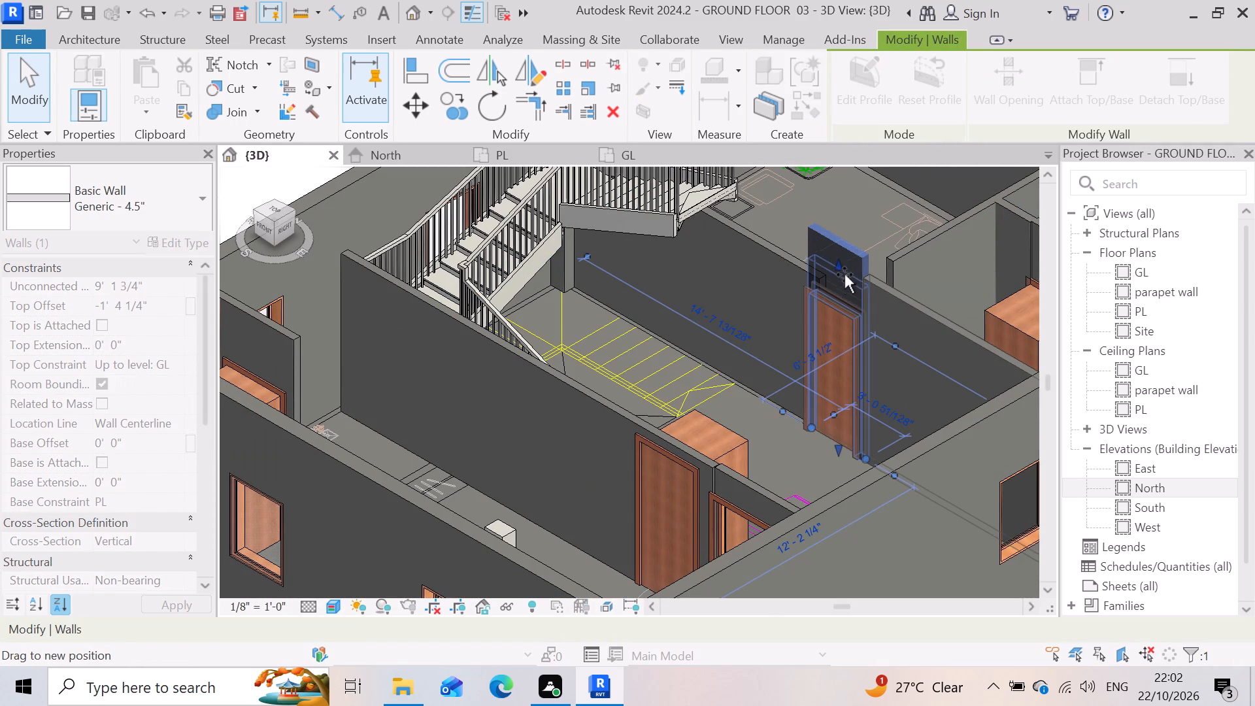
{"action": "left_click_drag", "start_coordinate": [845, 275], "coordinate": [846, 290]}
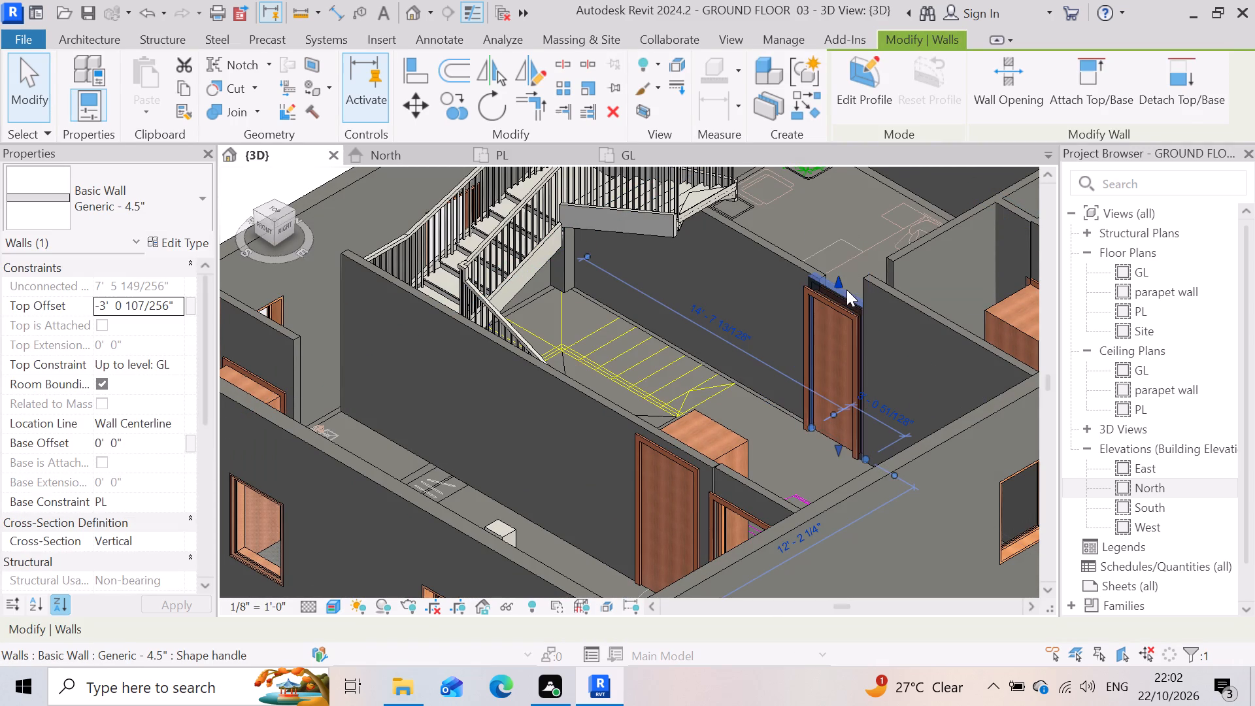
{"action": "scroll", "coordinate": [769, 365], "scroll_direction": "up", "scroll_amount": 3}
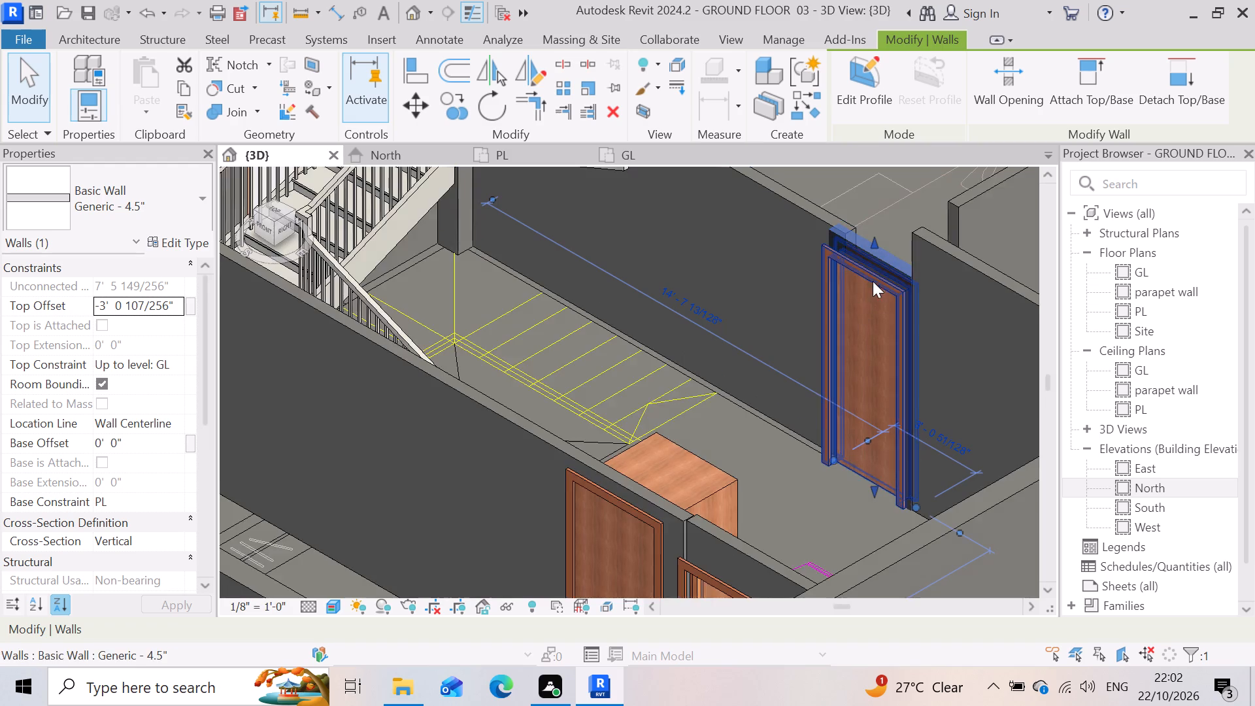
{"action": "scroll", "coordinate": [876, 277], "scroll_direction": "up", "scroll_amount": 3}
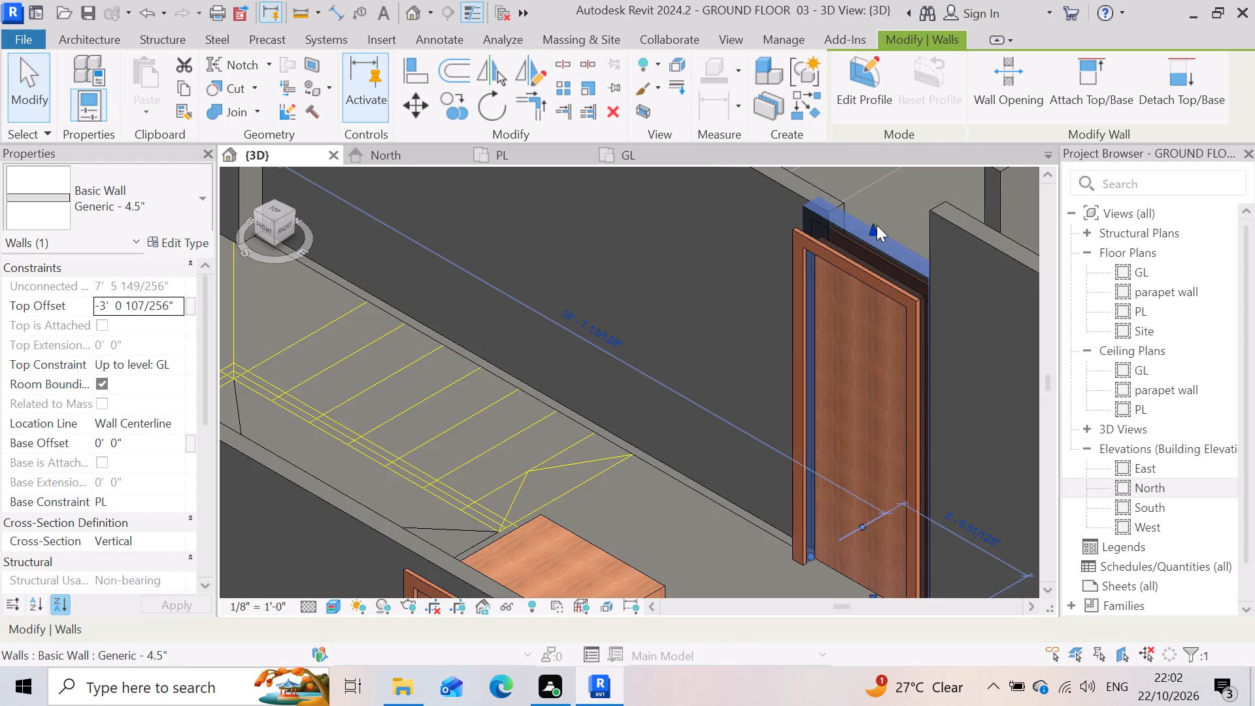
{"action": "left_click_drag", "start_coordinate": [877, 225], "coordinate": [881, 263]}
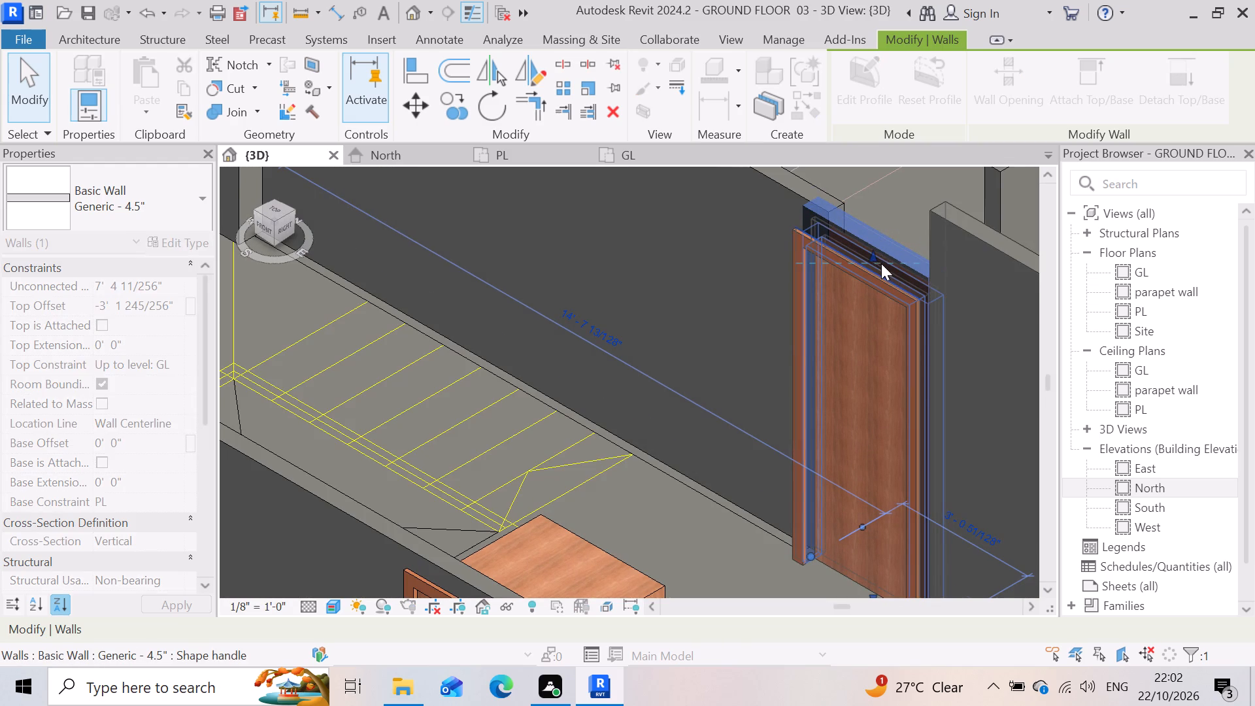
{"action": "scroll", "coordinate": [805, 287], "scroll_direction": "up", "scroll_amount": 3}
{"action": "scroll", "coordinate": [874, 275], "scroll_direction": "down", "scroll_amount": 2}
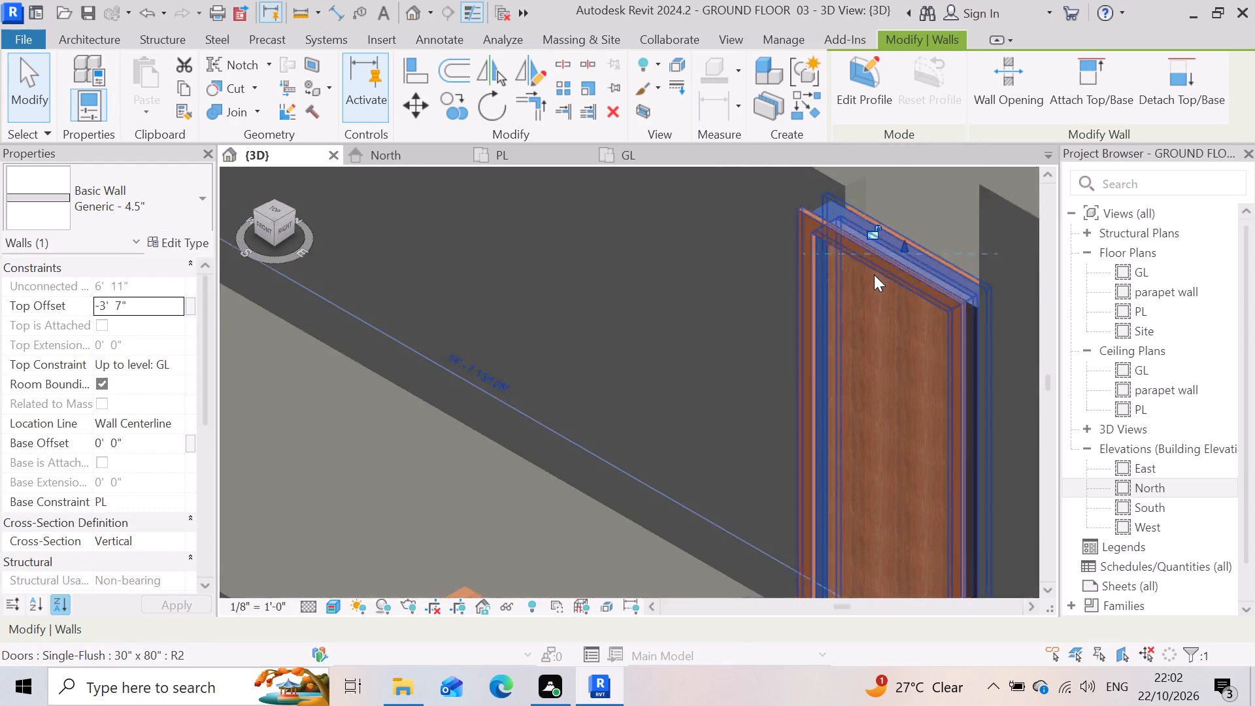
{"action": "scroll", "coordinate": [874, 275], "scroll_direction": "down", "scroll_amount": 1}
{"action": "left_click_drag", "start_coordinate": [895, 246], "coordinate": [901, 225]}
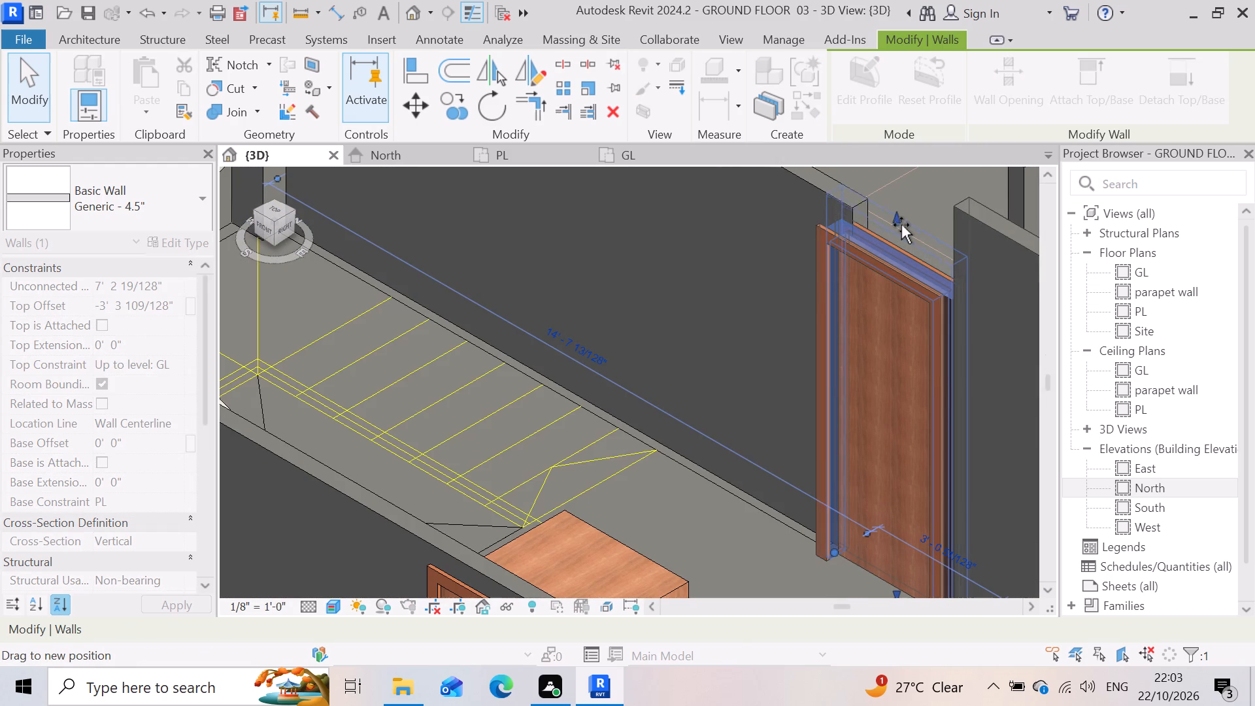
{"action": "left_click_drag", "start_coordinate": [901, 225], "coordinate": [901, 224]}
{"action": "scroll", "coordinate": [781, 298], "scroll_direction": "down", "scroll_amount": 3}
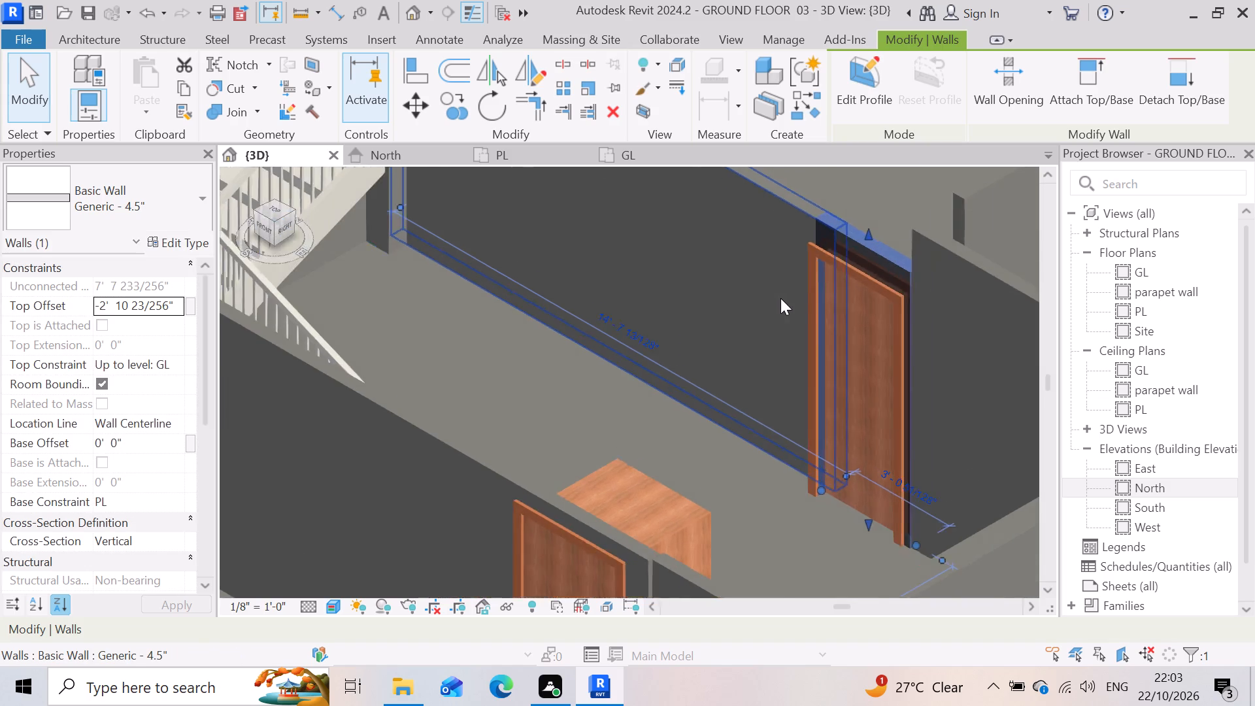
{"action": "left_click", "coordinate": [672, 412]}
Lower the top of the 4.5" partition wall in front of the wooden wardrobe to a Top Offset of about -2' 7".
{"action": "scroll", "coordinate": [671, 411], "scroll_direction": "down", "scroll_amount": 5}
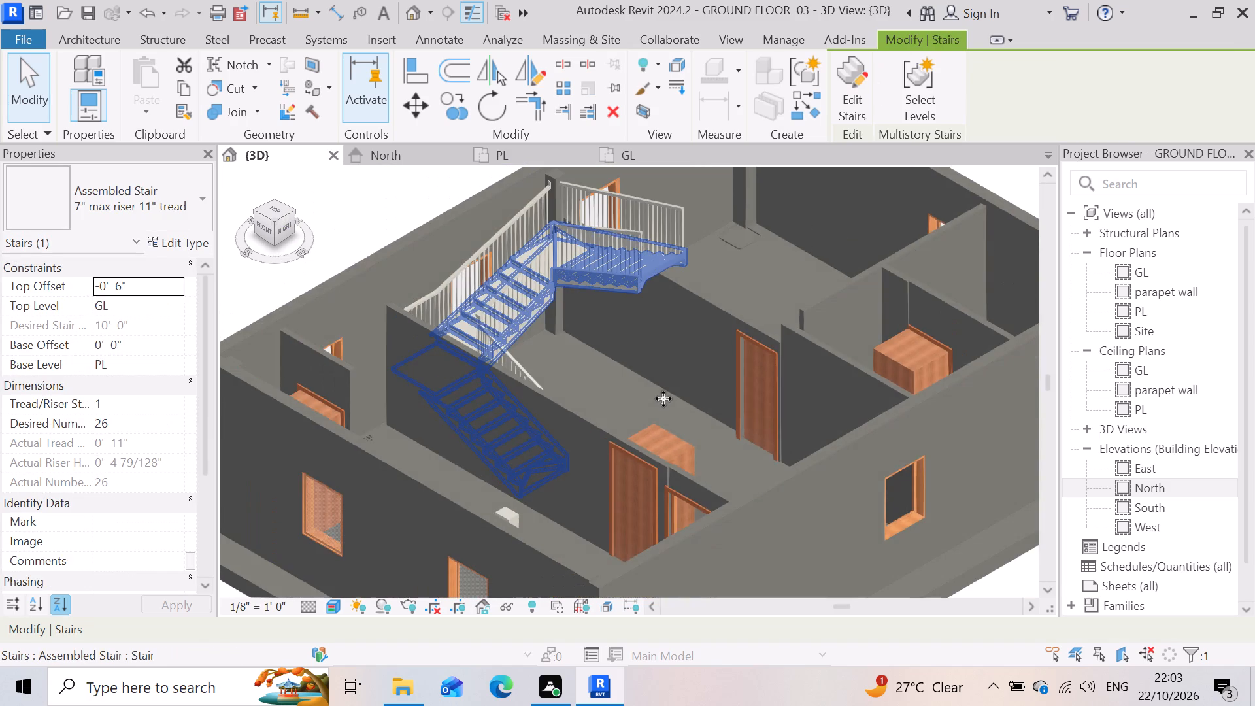
{"action": "scroll", "coordinate": [874, 371], "scroll_direction": "up", "scroll_amount": 3}
{"action": "left_click", "coordinate": [862, 378]}
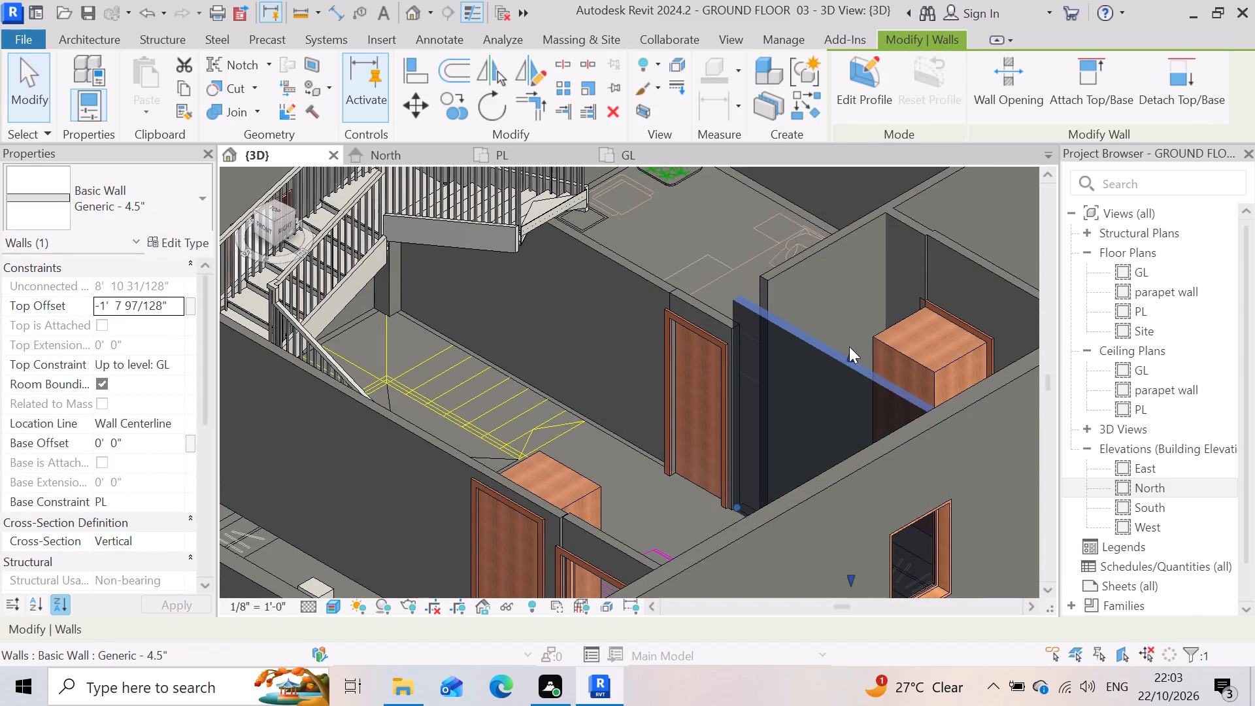
{"action": "left_click_drag", "start_coordinate": [850, 349], "coordinate": [853, 386]}
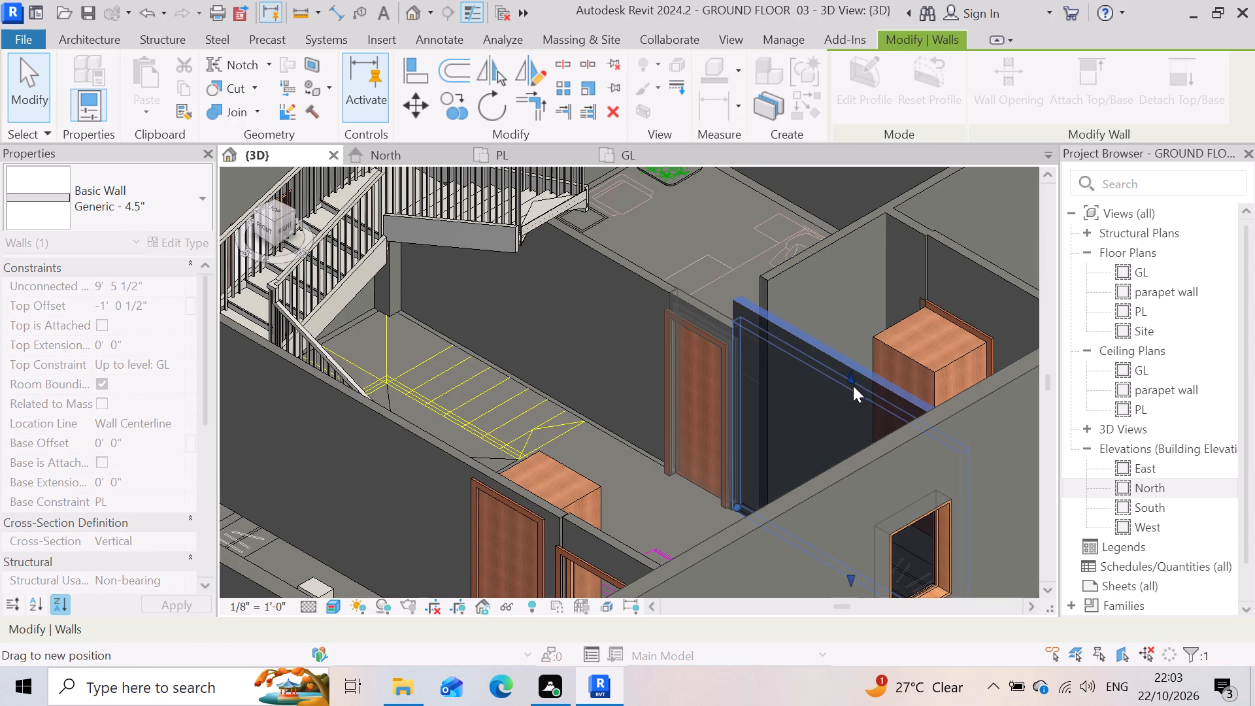
{"action": "scroll", "coordinate": [853, 386], "scroll_direction": "down", "scroll_amount": 2}
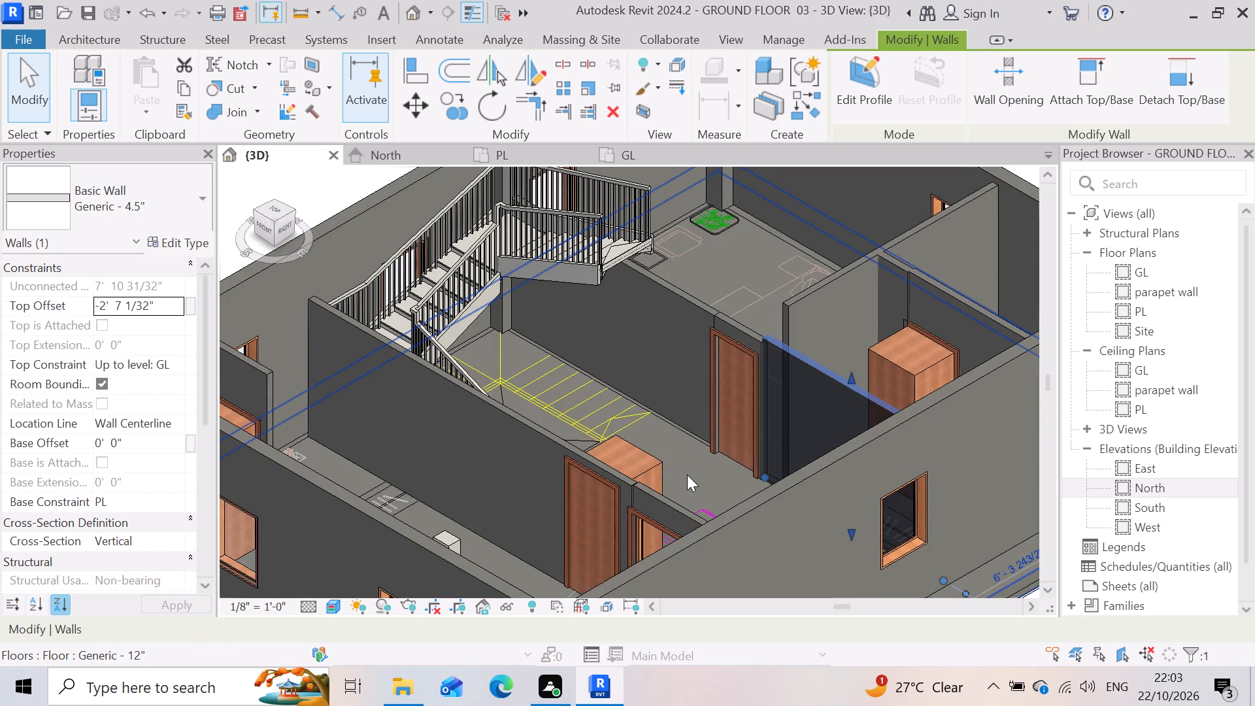
{"action": "left_click", "coordinate": [688, 472]}
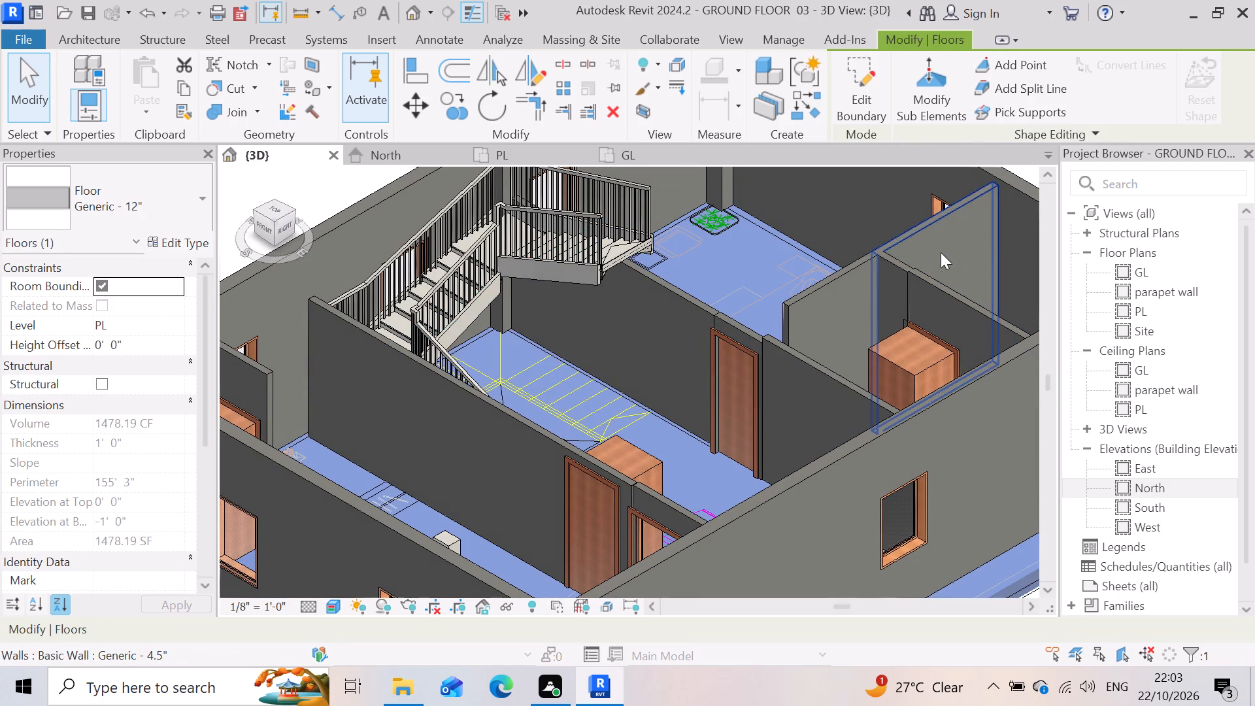
Lower the top of the 4.5" cross wall between the furnished room and the wardrobe to a Top Offset of about -2' 7".
{"action": "scroll", "coordinate": [924, 263], "scroll_direction": "up", "scroll_amount": 3}
{"action": "left_click", "coordinate": [773, 294]}
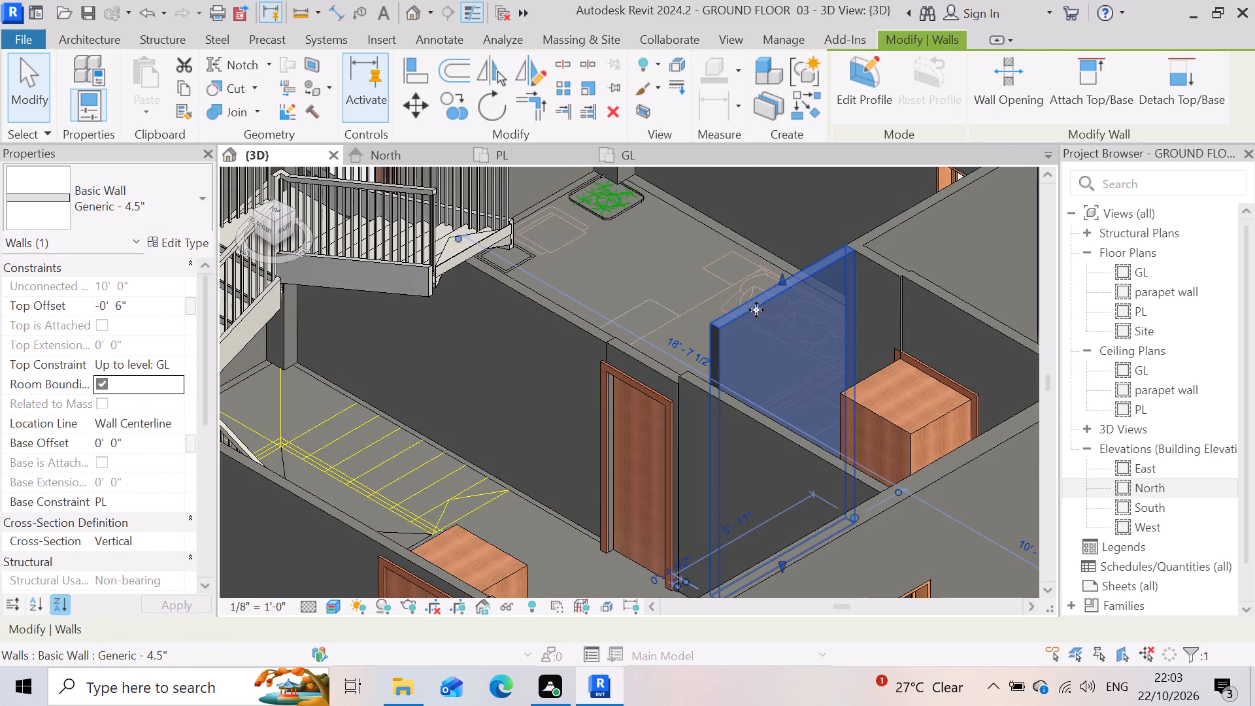
{"action": "left_click_drag", "start_coordinate": [782, 279], "coordinate": [799, 345]}
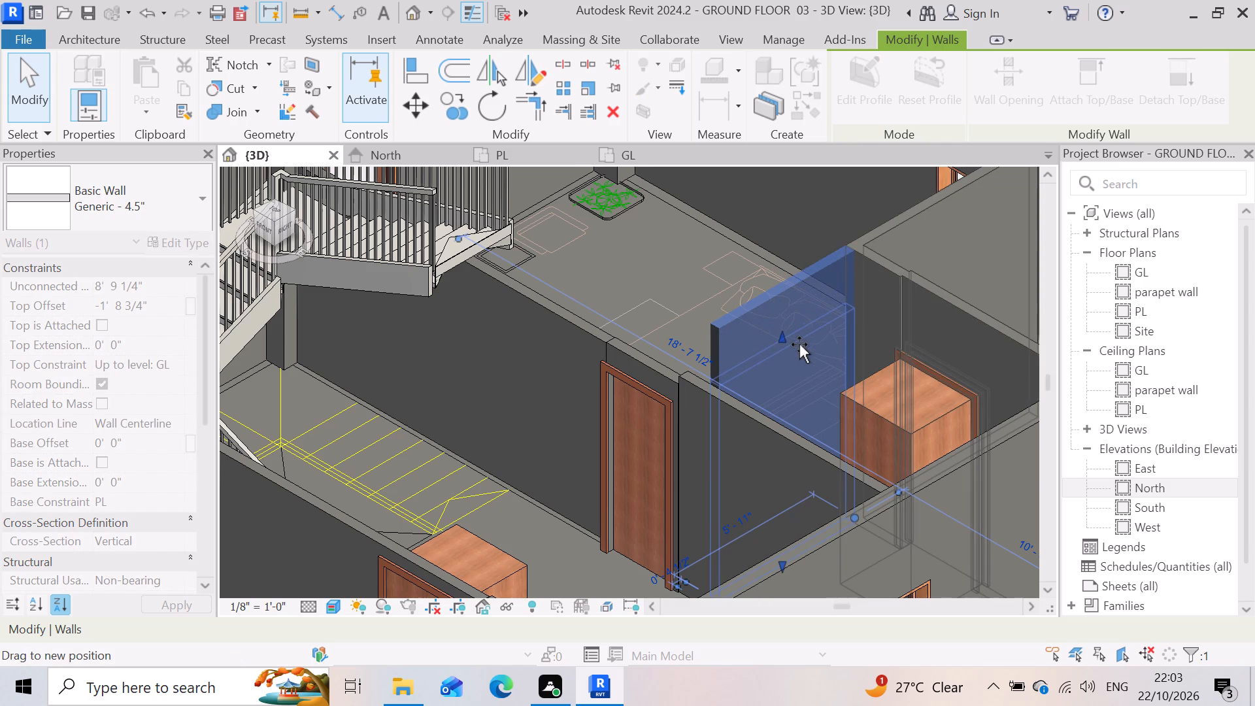
{"action": "left_click_drag", "start_coordinate": [799, 345], "coordinate": [799, 343]}
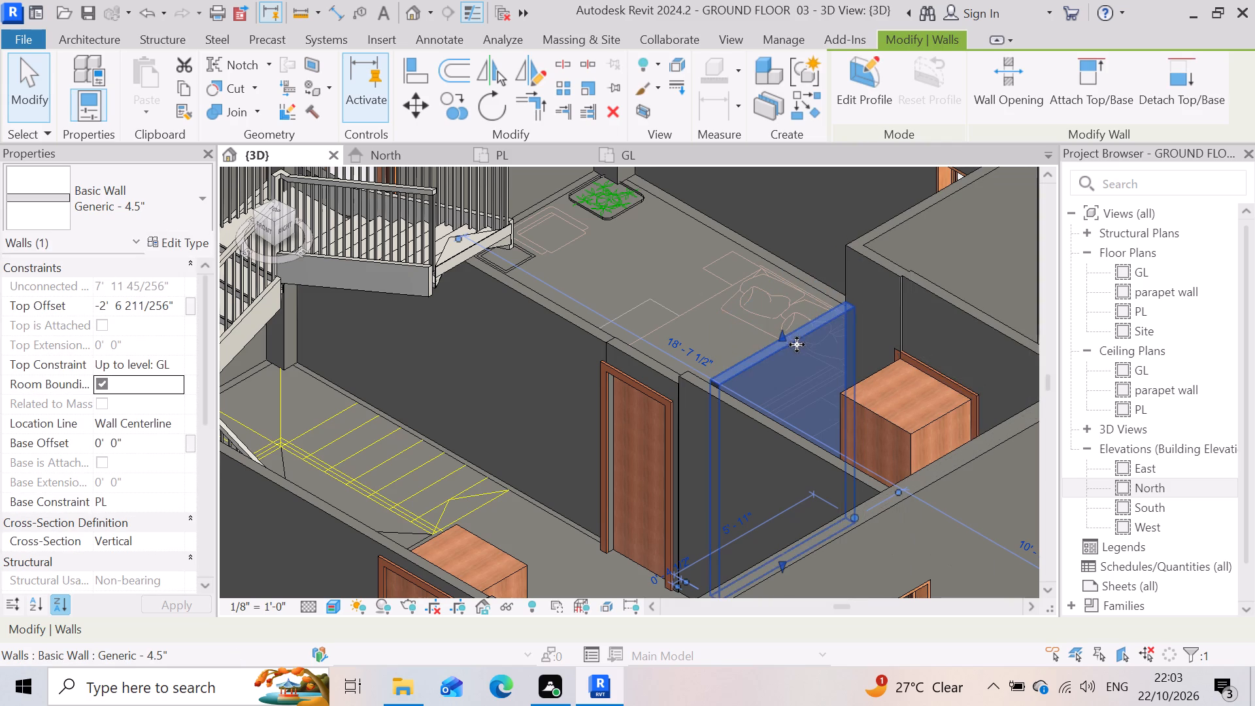
{"action": "scroll", "coordinate": [738, 397], "scroll_direction": "up", "scroll_amount": 3}
{"action": "scroll", "coordinate": [677, 390], "scroll_direction": "up", "scroll_amount": 5}
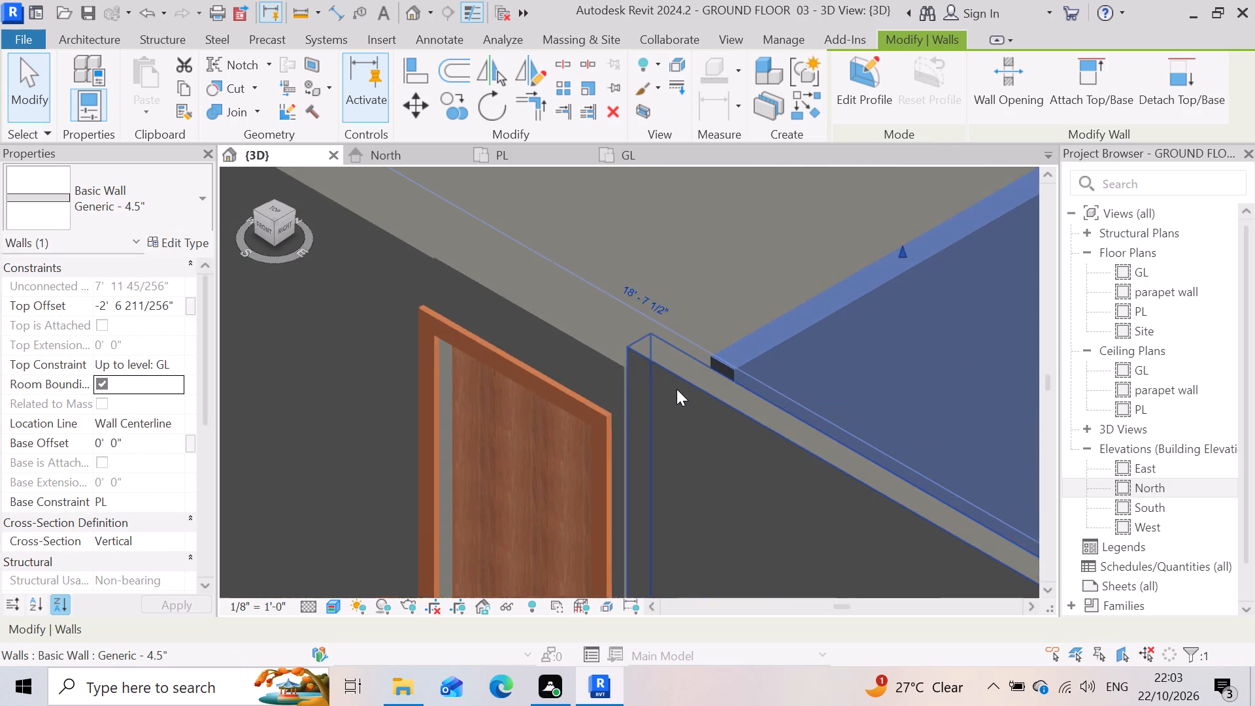
{"action": "scroll", "coordinate": [677, 389], "scroll_direction": "up", "scroll_amount": 1}
{"action": "scroll", "coordinate": [677, 389], "scroll_direction": "down", "scroll_amount": 12}
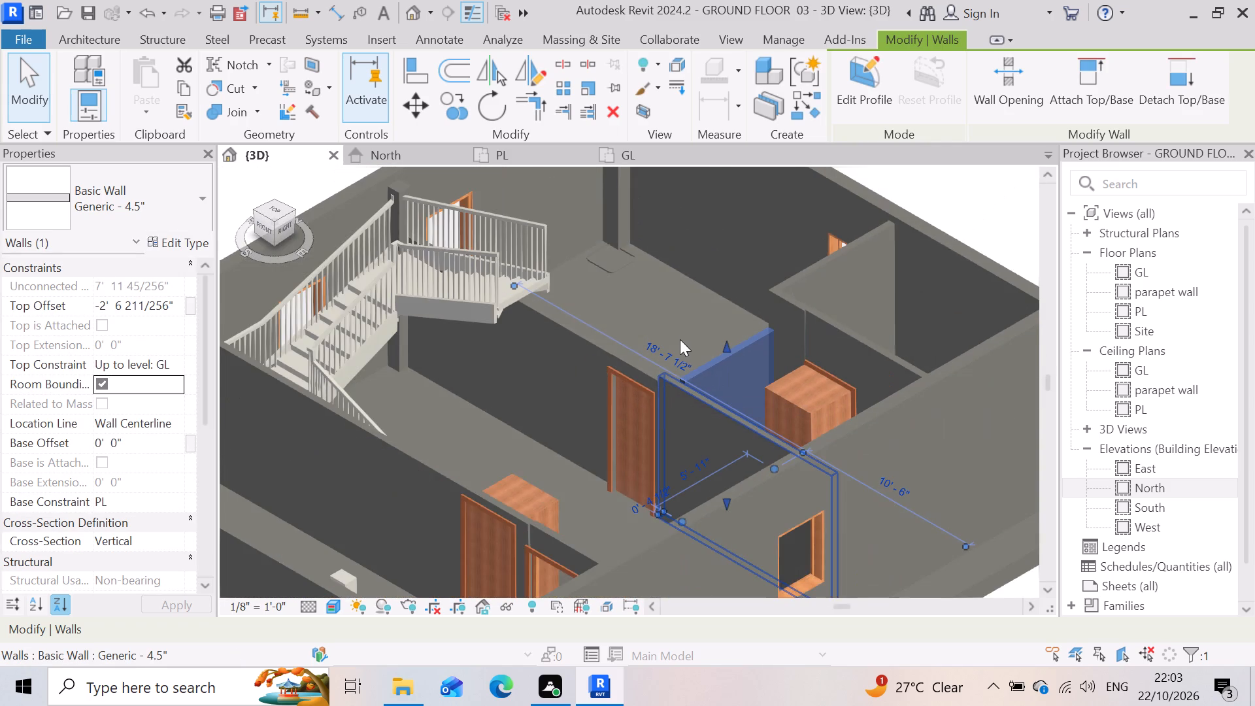
{"action": "left_click", "coordinate": [679, 333]}
Lower the top of the short 4.5" wall segment behind the wooden wardrobe to about the level of the adjoining cross wall.
{"action": "scroll", "coordinate": [928, 268], "scroll_direction": "up", "scroll_amount": 3}
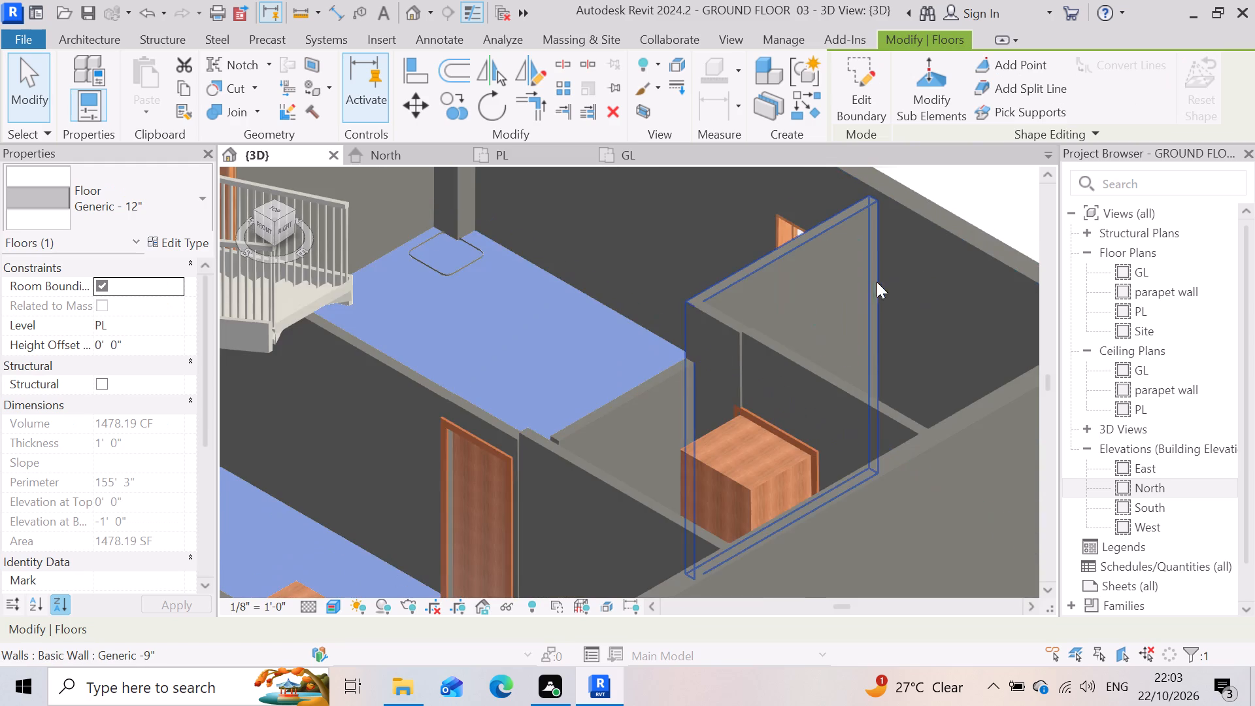
{"action": "left_click", "coordinate": [817, 364]}
{"action": "scroll", "coordinate": [811, 411], "scroll_direction": "up", "scroll_amount": 3}
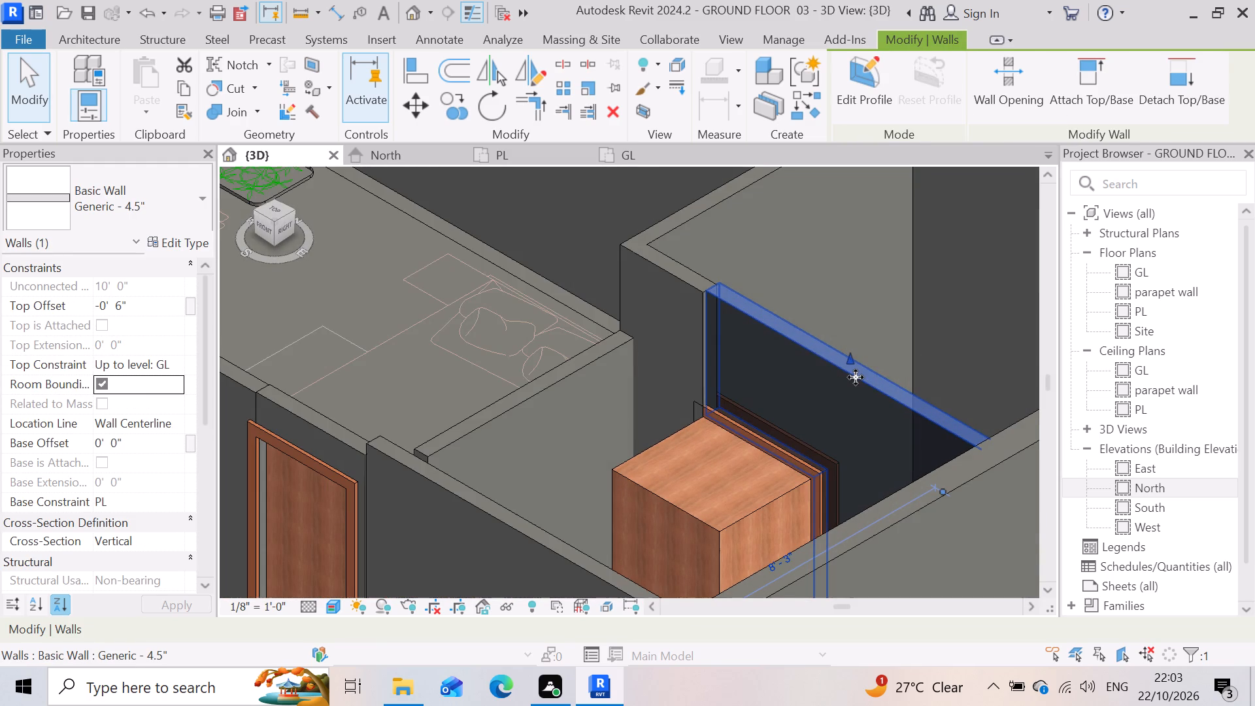
{"action": "left_click", "coordinate": [677, 281]}
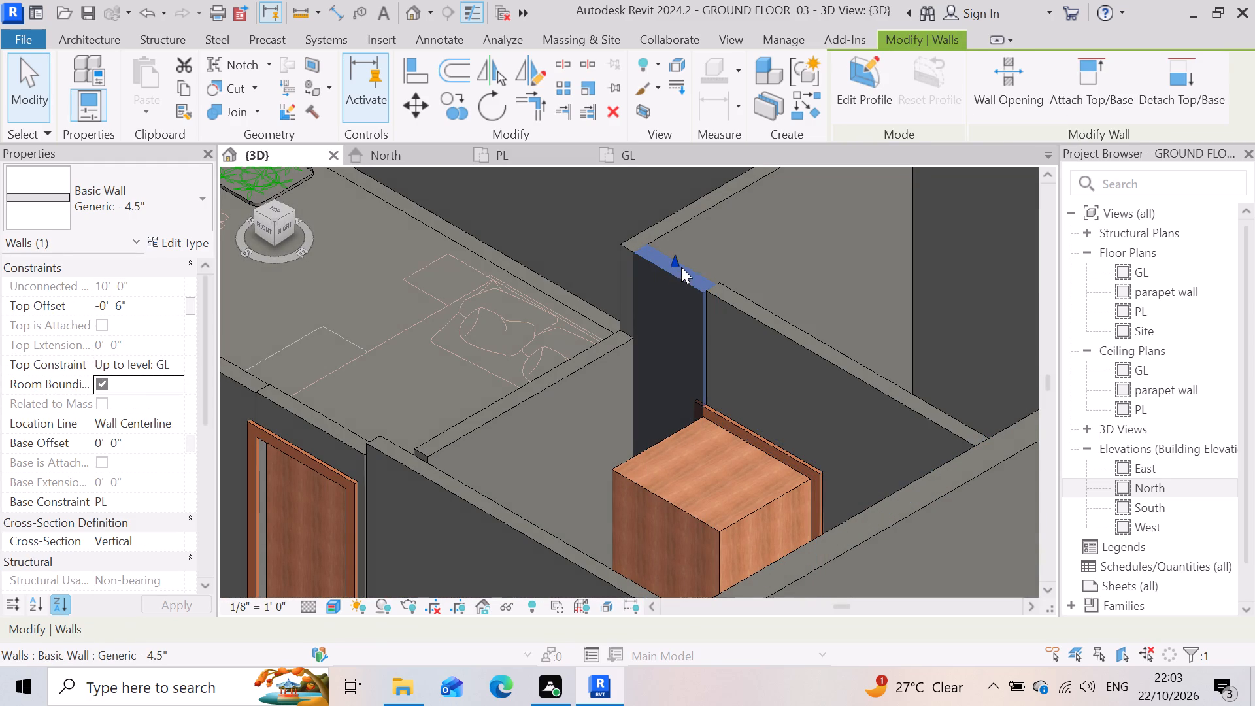
{"action": "left_click_drag", "start_coordinate": [683, 258], "coordinate": [675, 343]}
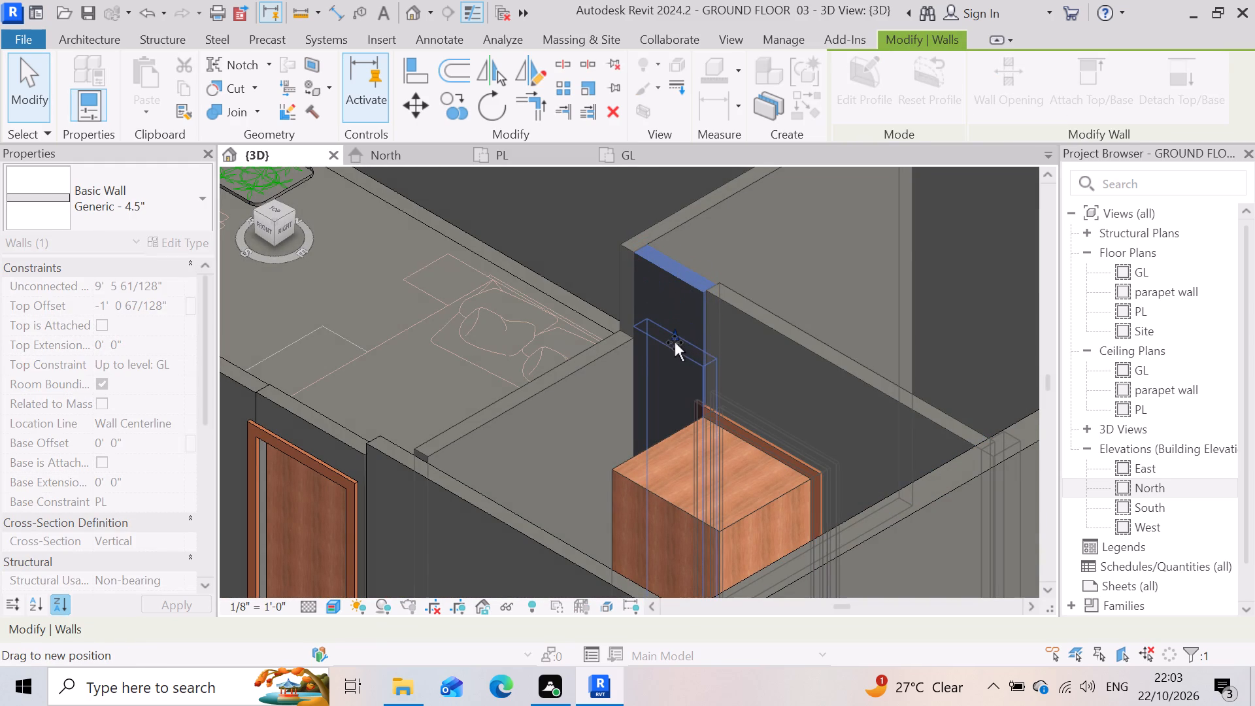
{"action": "left_click_drag", "start_coordinate": [675, 343], "coordinate": [674, 352]}
{"action": "left_click", "coordinate": [525, 318]}
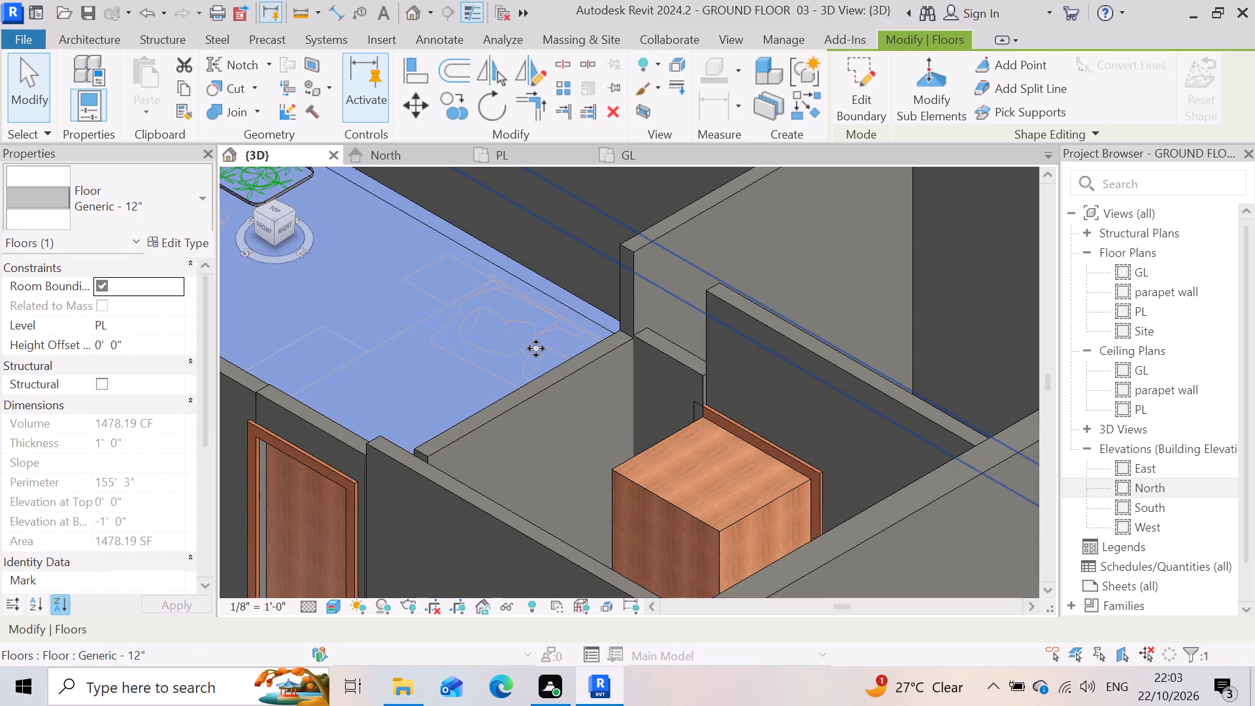
Lower the top of the 4.5" cross wall facing the exterior window, beyond the wooden wardrobe, to a Top Offset of about -2' 5".
{"action": "scroll", "coordinate": [526, 343], "scroll_direction": "down", "scroll_amount": 3}
{"action": "left_click", "coordinate": [712, 218]}
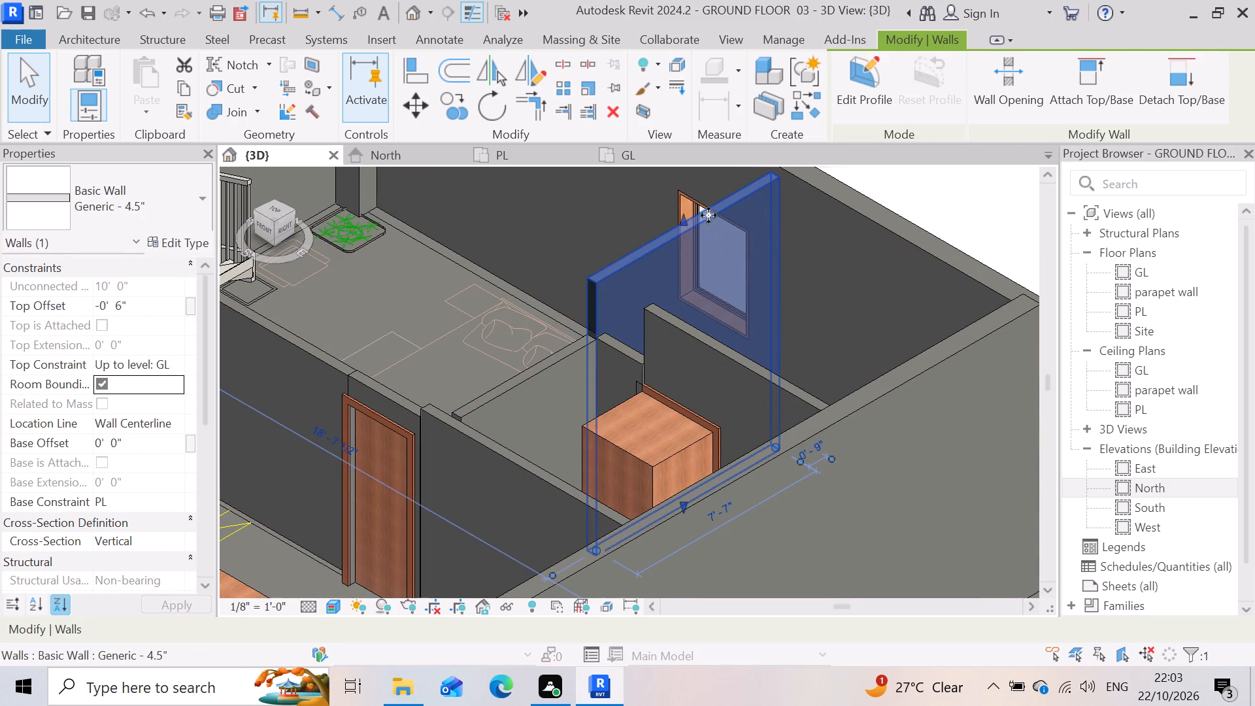
{"action": "left_click_drag", "start_coordinate": [677, 215], "coordinate": [697, 265]}
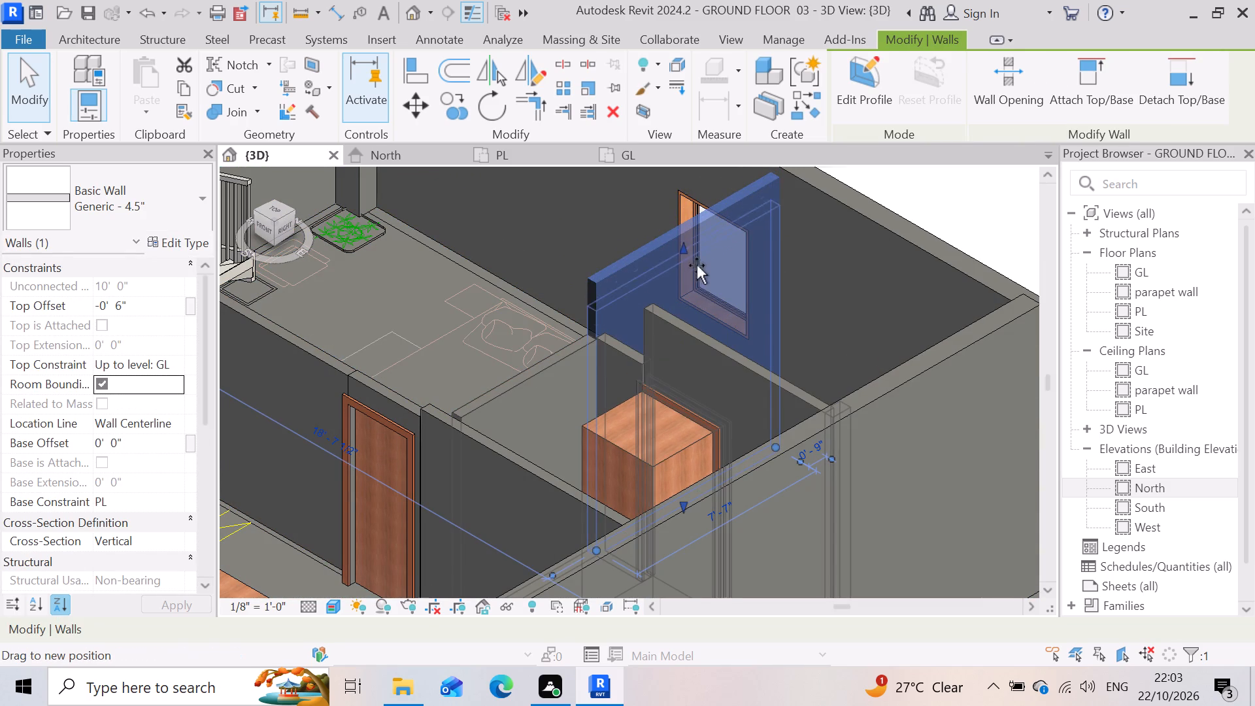
{"action": "left_click_drag", "start_coordinate": [697, 265], "coordinate": [698, 279]}
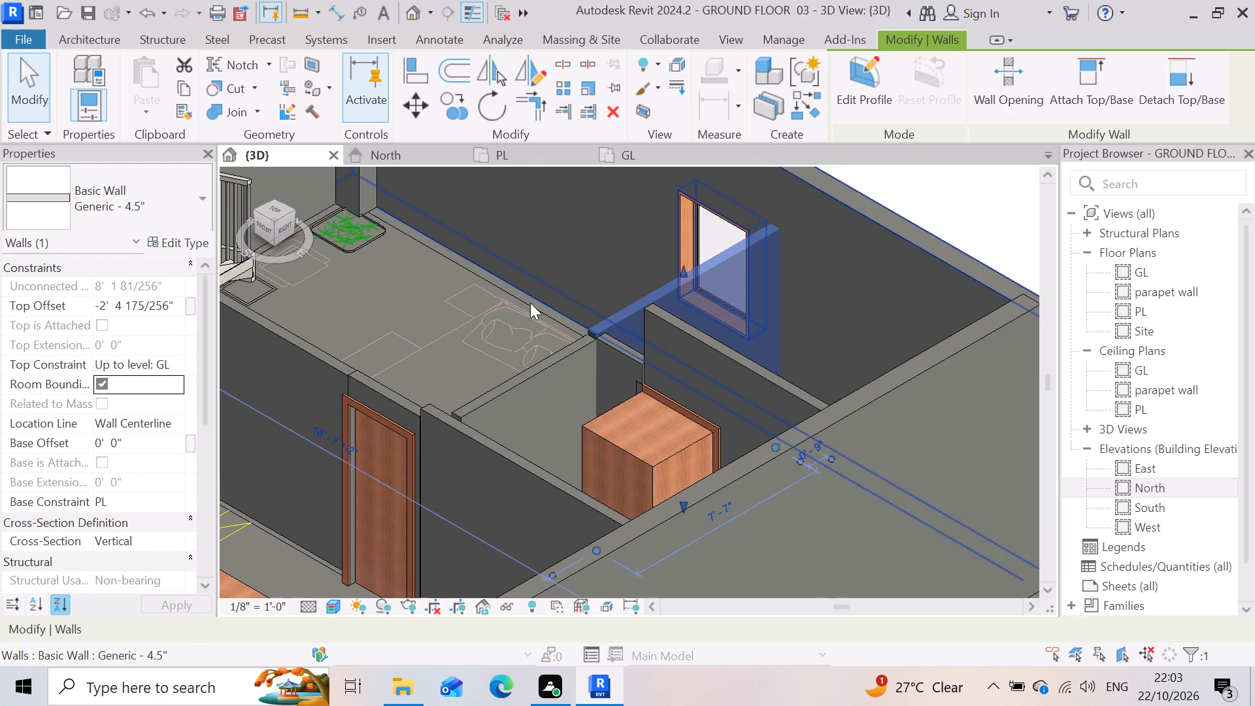
{"action": "left_click", "coordinate": [494, 301]}
{"action": "scroll", "coordinate": [842, 378], "scroll_direction": "down", "scroll_amount": 1}
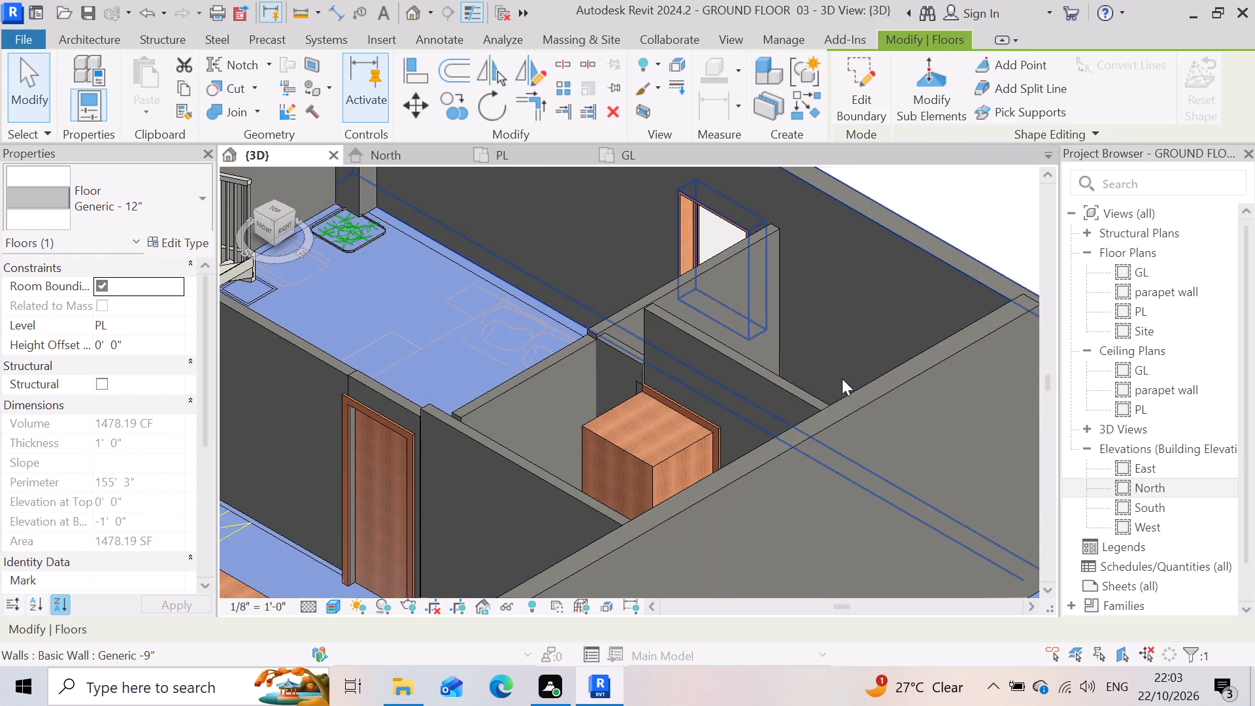
Lower the top of the 4.5" wall directly behind the wooden wardrobe to a Top Offset of about -2' 7".
{"action": "scroll", "coordinate": [842, 378], "scroll_direction": "down", "scroll_amount": 1}
{"action": "left_click", "coordinate": [772, 382]}
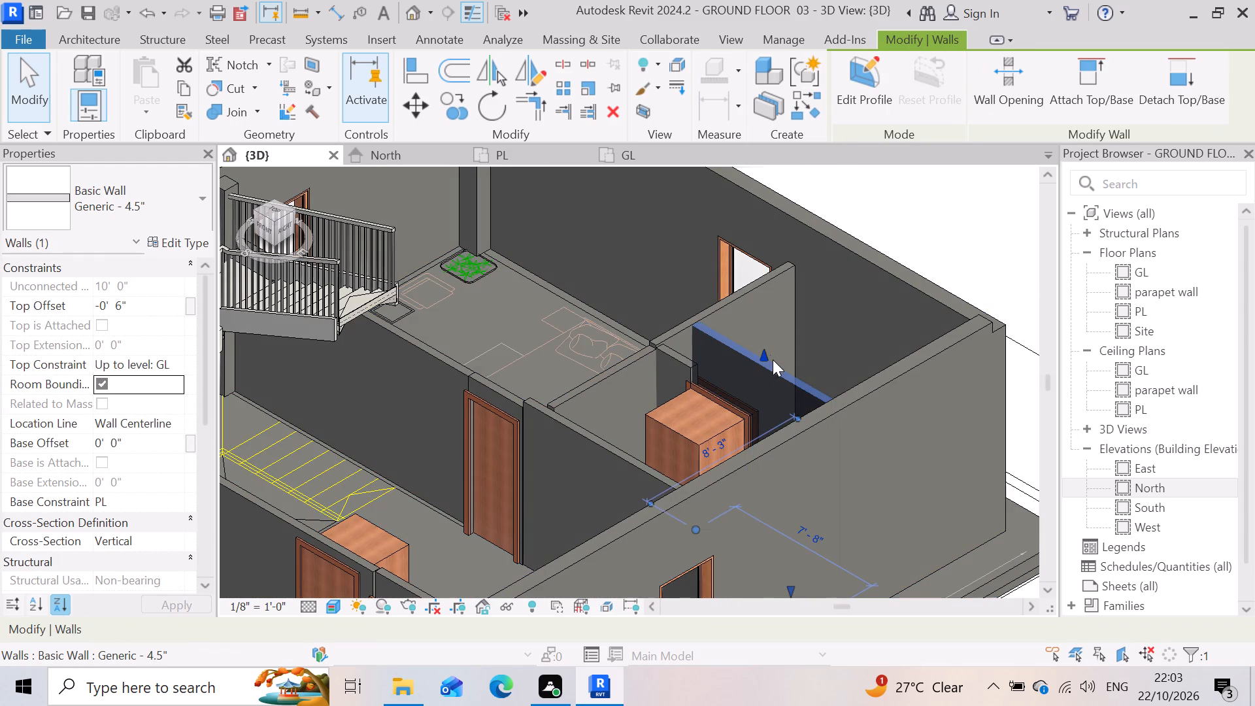
{"action": "left_click_drag", "start_coordinate": [766, 353], "coordinate": [770, 408]}
{"action": "left_click", "coordinate": [770, 407]}
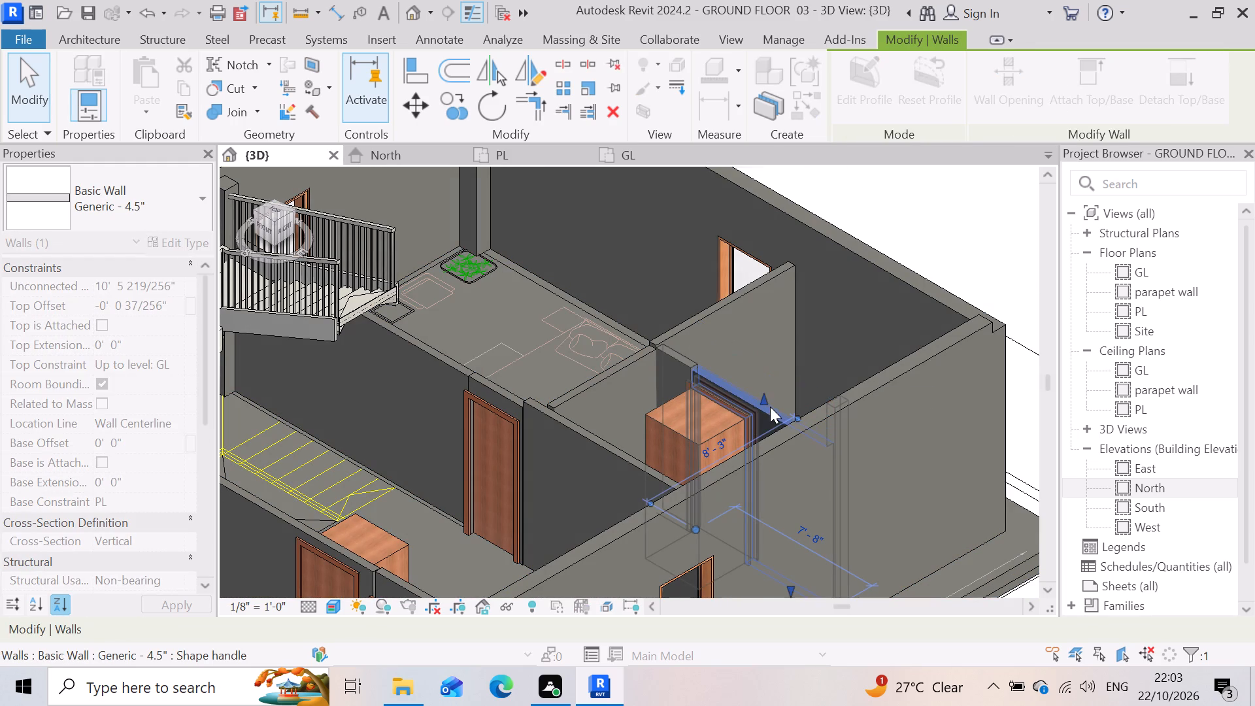
{"action": "scroll", "coordinate": [667, 352], "scroll_direction": "down", "scroll_amount": 7}
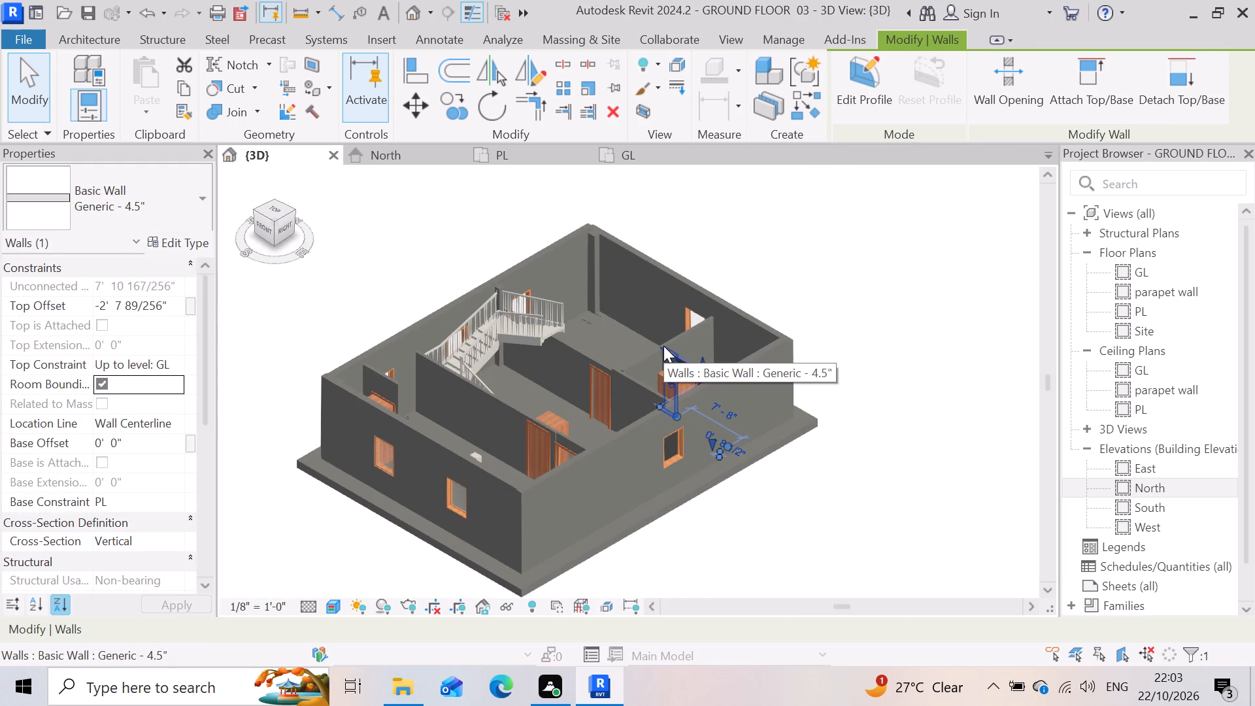
{"action": "scroll", "coordinate": [312, 465], "scroll_direction": "up", "scroll_amount": 3}
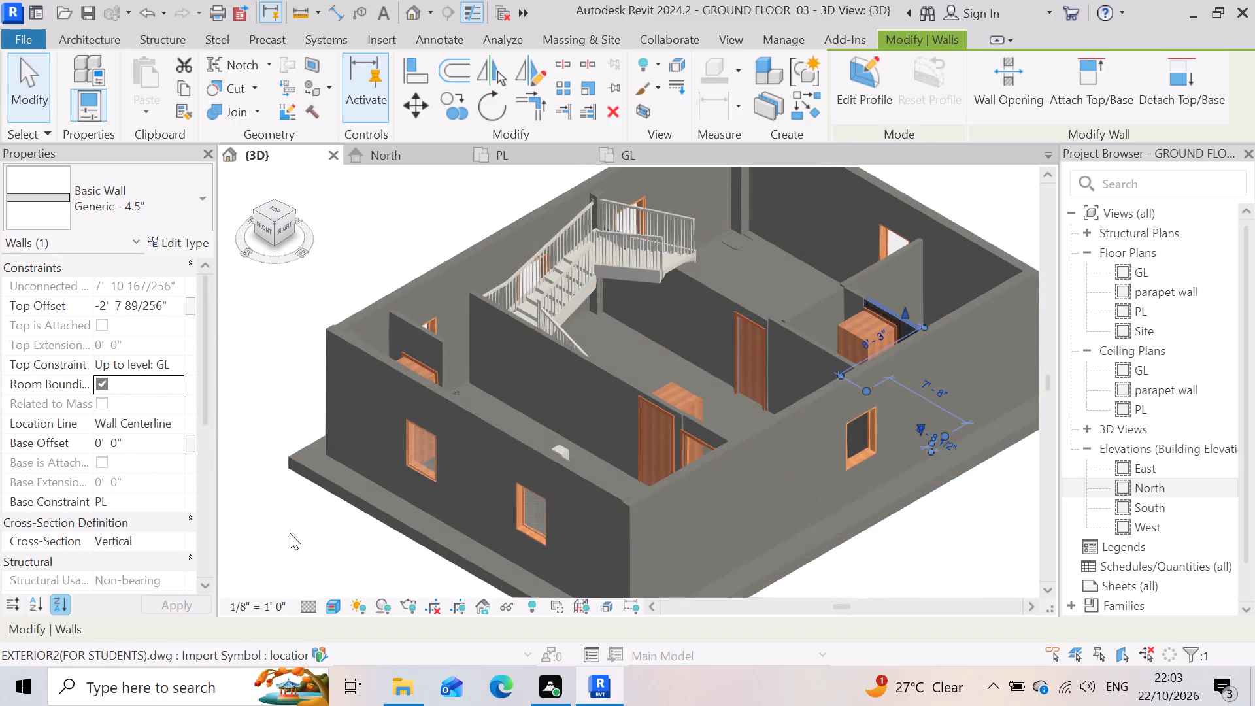
{"action": "left_click", "coordinate": [279, 543]}
Lower the top of the 4.5" wall behind the wooden unit in the corner room beside the stair to a Top Offset of about -2' 5".
{"action": "scroll", "coordinate": [453, 328], "scroll_direction": "up", "scroll_amount": 3}
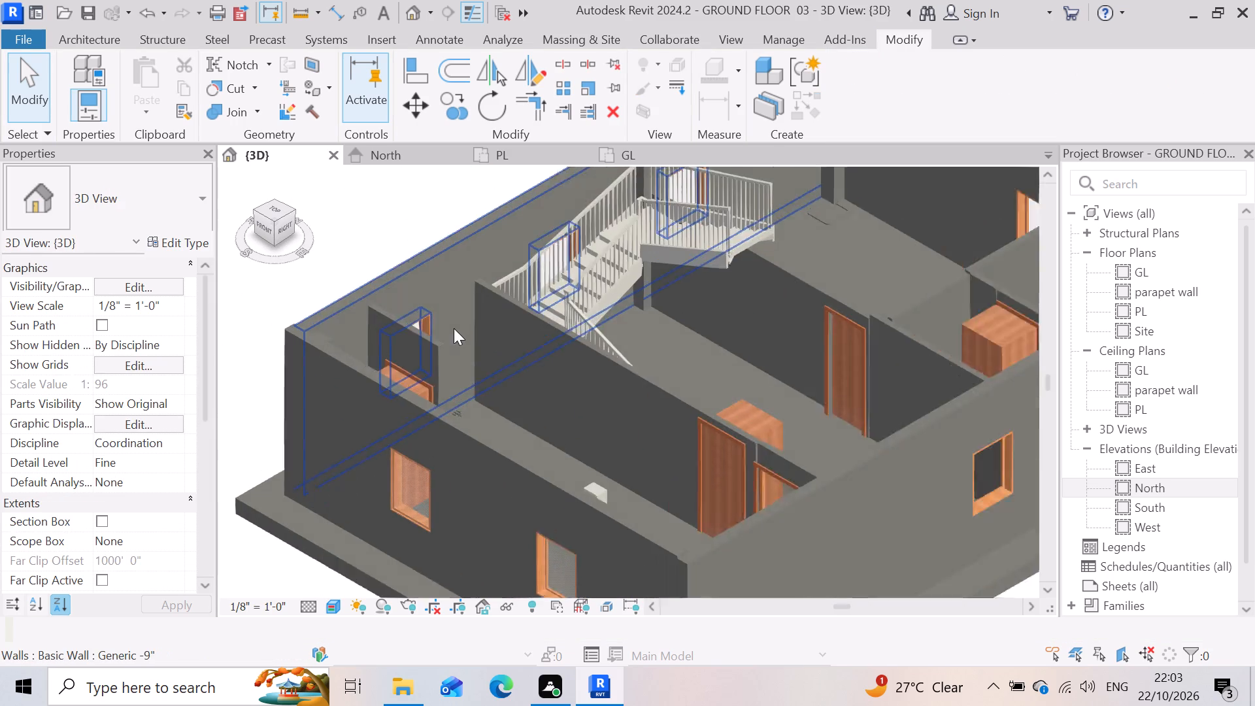
{"action": "left_click", "coordinate": [398, 343]}
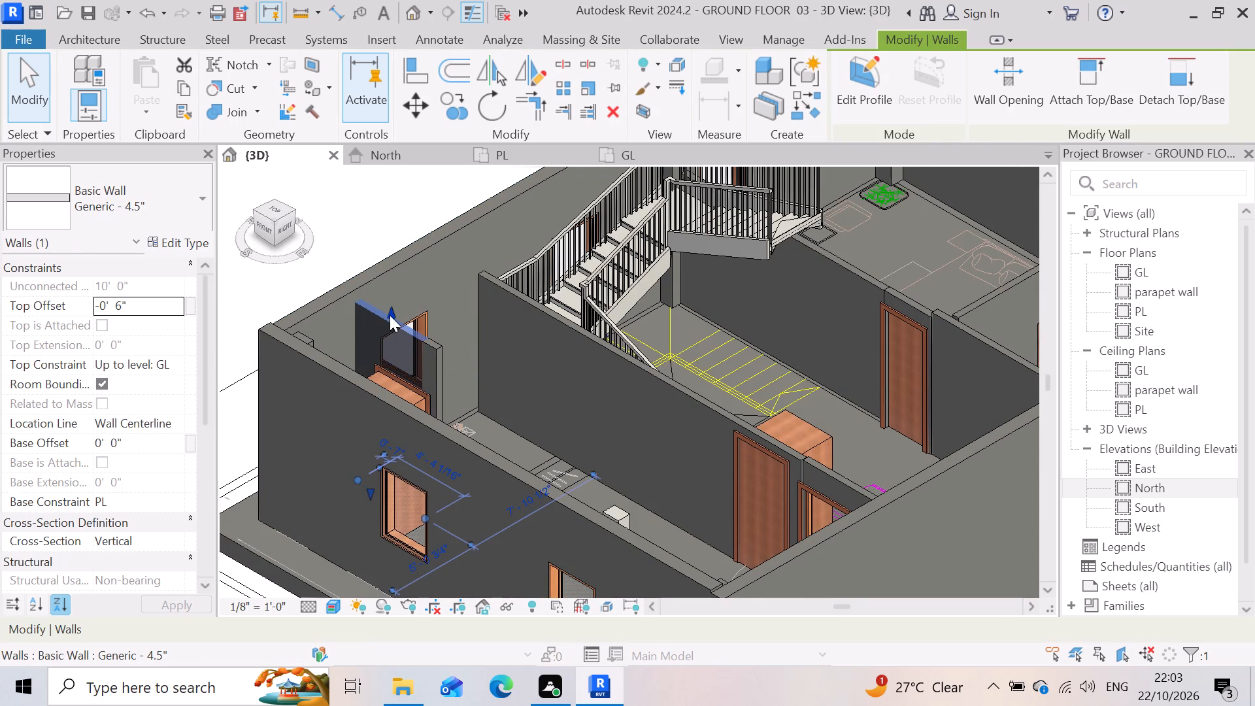
{"action": "left_click_drag", "start_coordinate": [390, 313], "coordinate": [392, 354]}
{"action": "scroll", "coordinate": [463, 355], "scroll_direction": "up", "scroll_amount": 2}
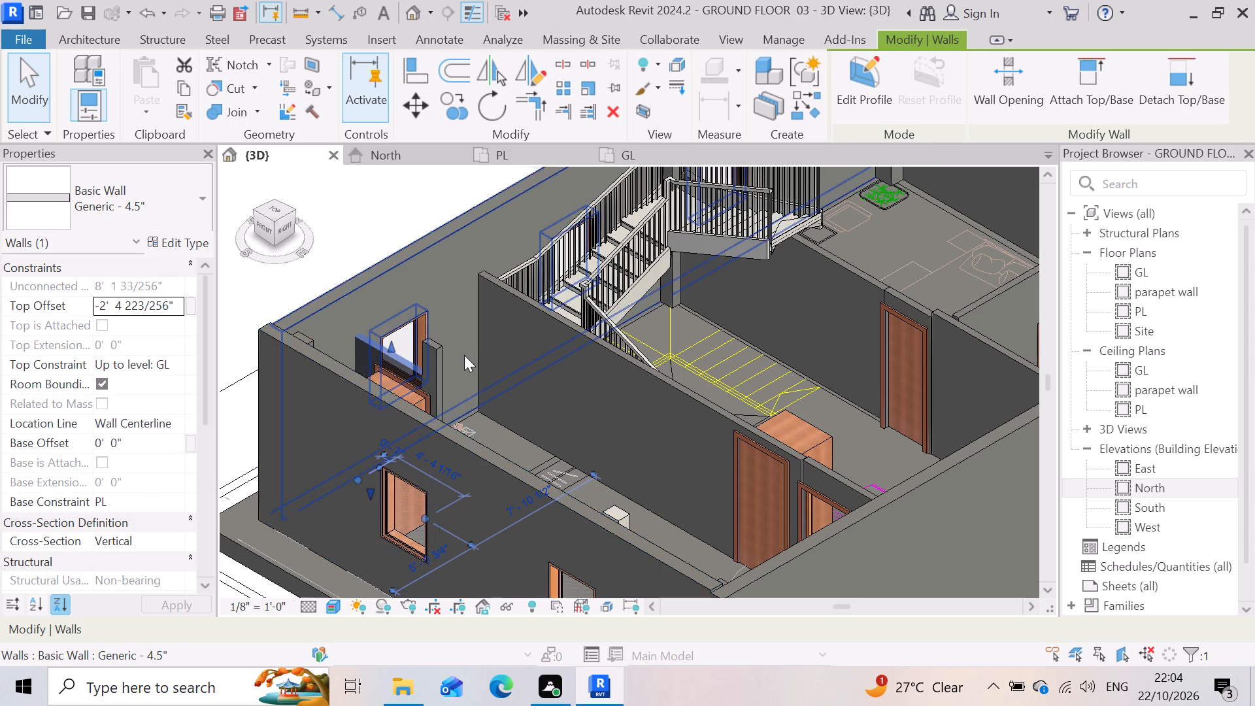
Lower the top of the short 4.5" end segment next to that corner-room wall to the same Top Offset, about -2' 5".
{"action": "scroll", "coordinate": [464, 355], "scroll_direction": "up", "scroll_amount": 2}
{"action": "left_click", "coordinate": [418, 390]}
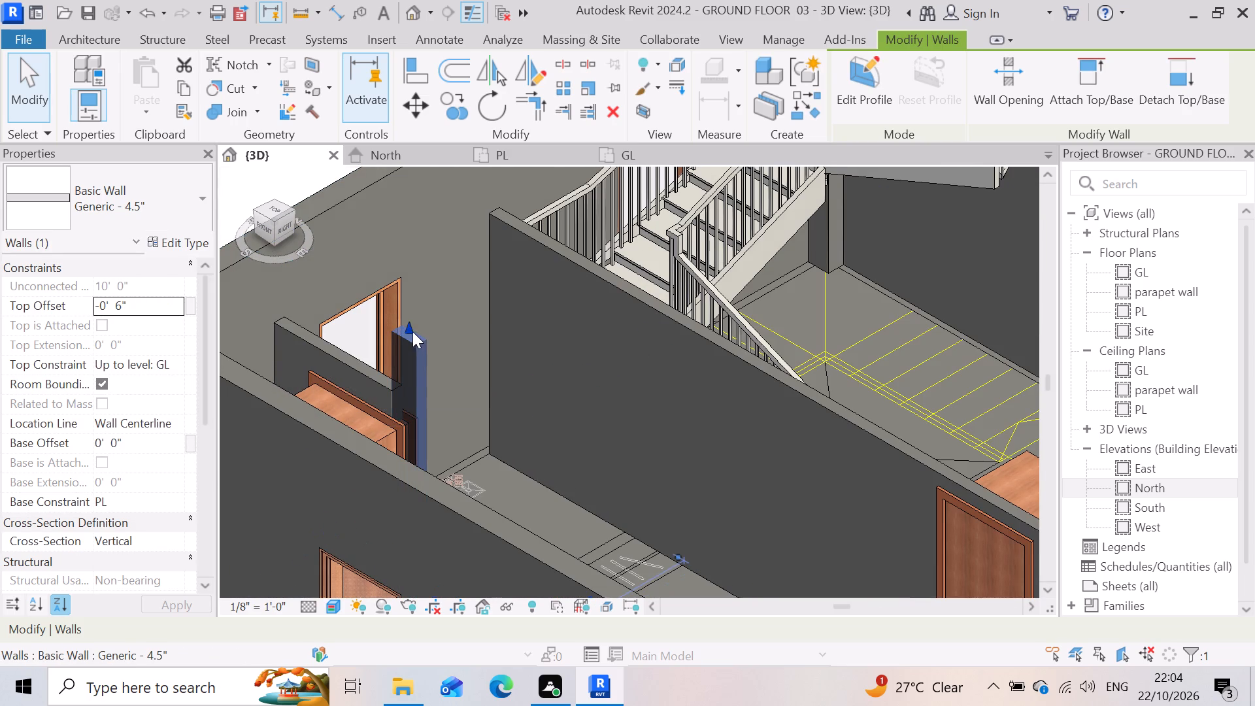
{"action": "left_click_drag", "start_coordinate": [412, 331], "coordinate": [414, 401]}
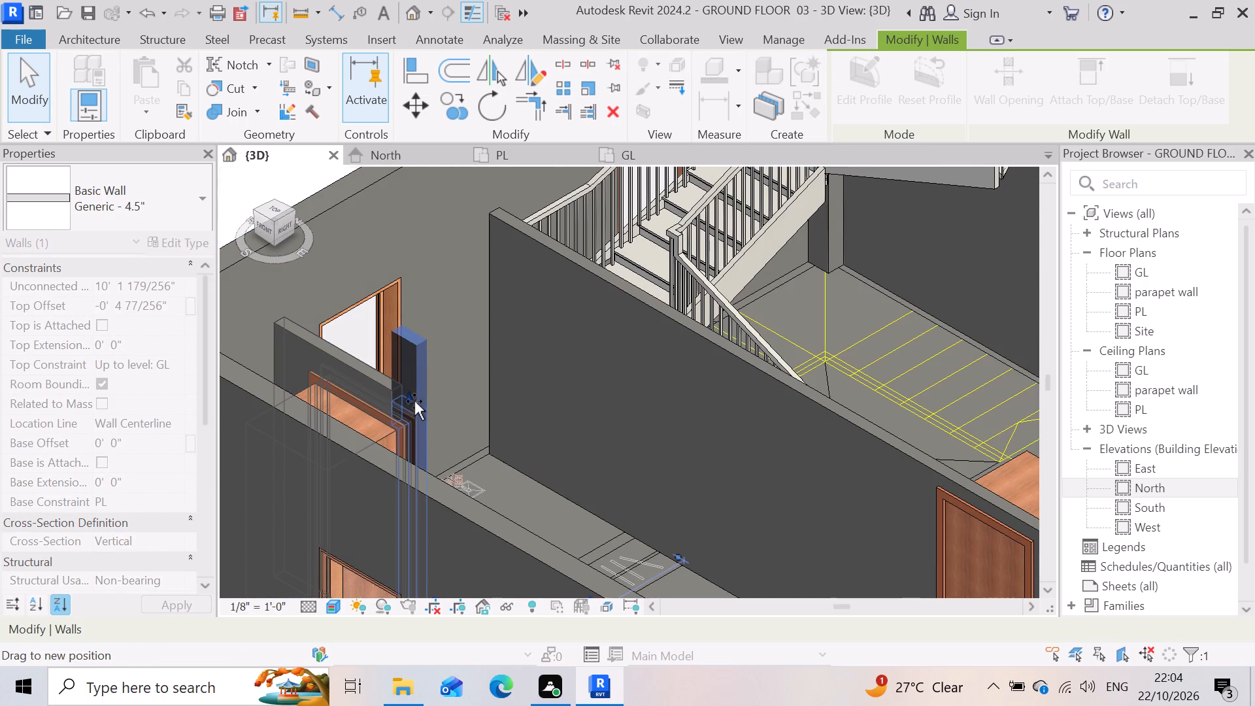
{"action": "left_click_drag", "start_coordinate": [414, 401], "coordinate": [416, 397]}
{"action": "scroll", "coordinate": [524, 360], "scroll_direction": "down", "scroll_amount": 4}
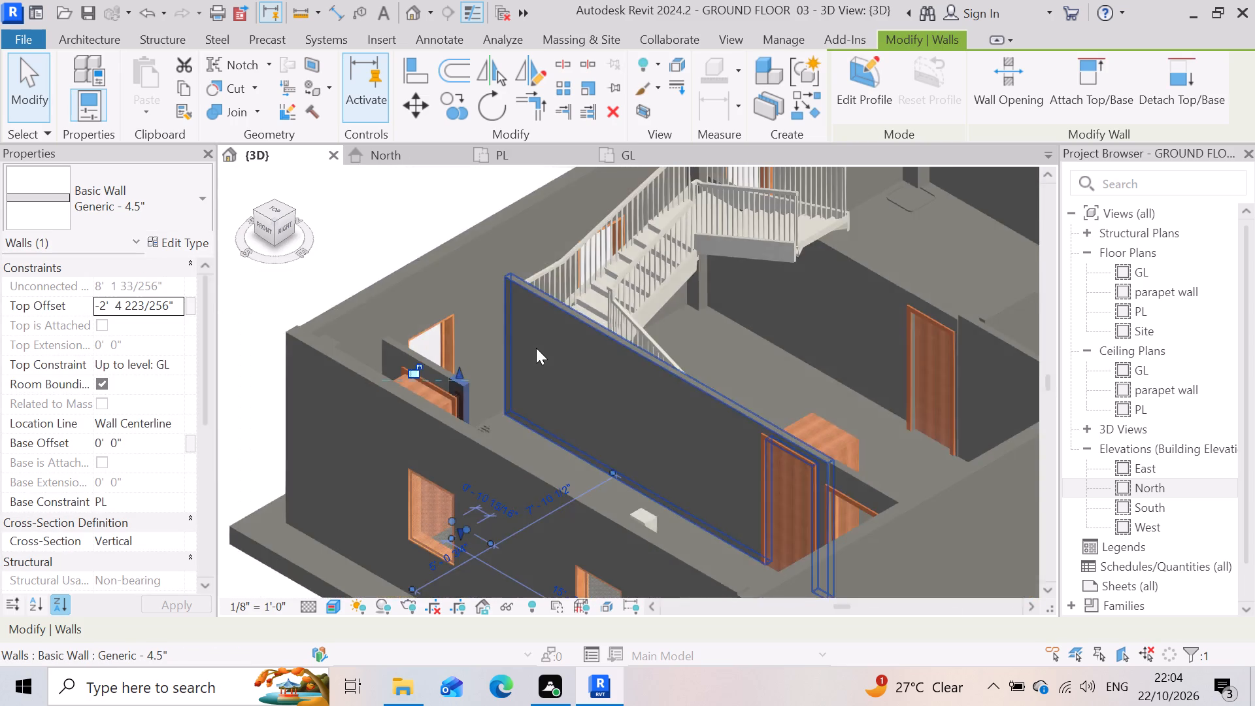
{"action": "scroll", "coordinate": [536, 348], "scroll_direction": "down", "scroll_amount": 3}
{"action": "left_click", "coordinate": [303, 518]}
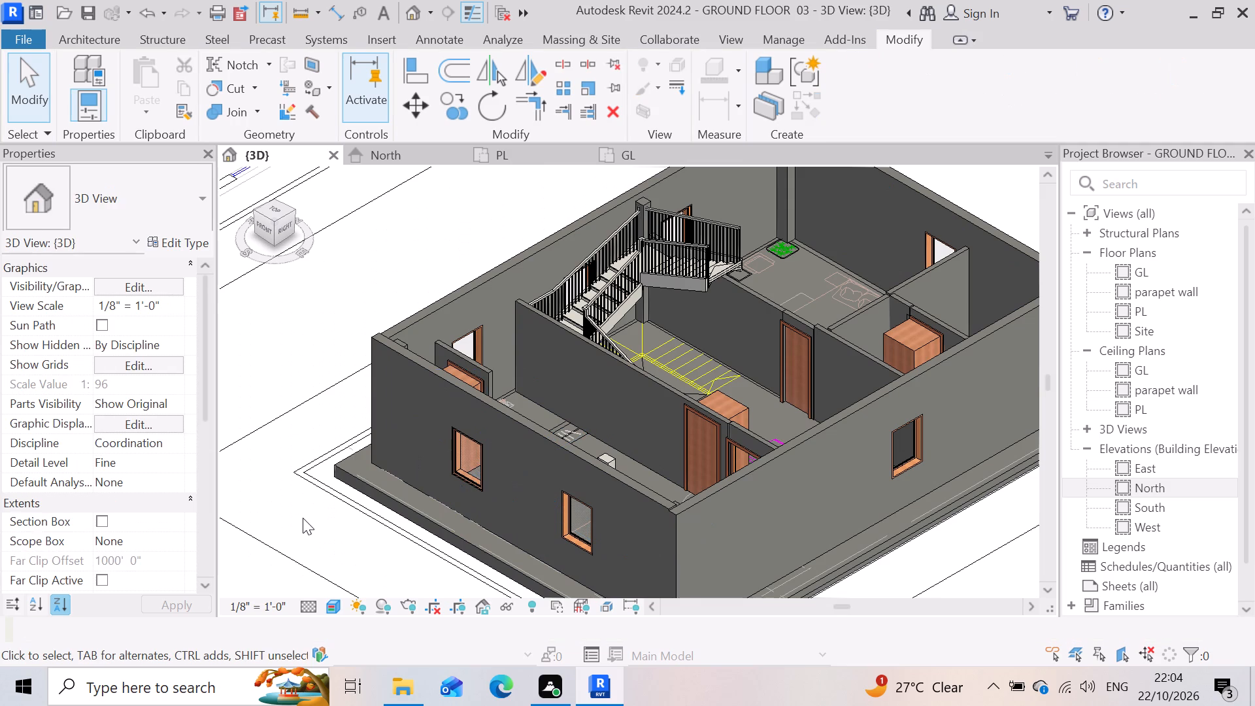
Examine the long 4.5" partition beside the stair and the interior wall heights across the whole building in 3D.
{"action": "scroll", "coordinate": [738, 439], "scroll_direction": "up", "scroll_amount": 4}
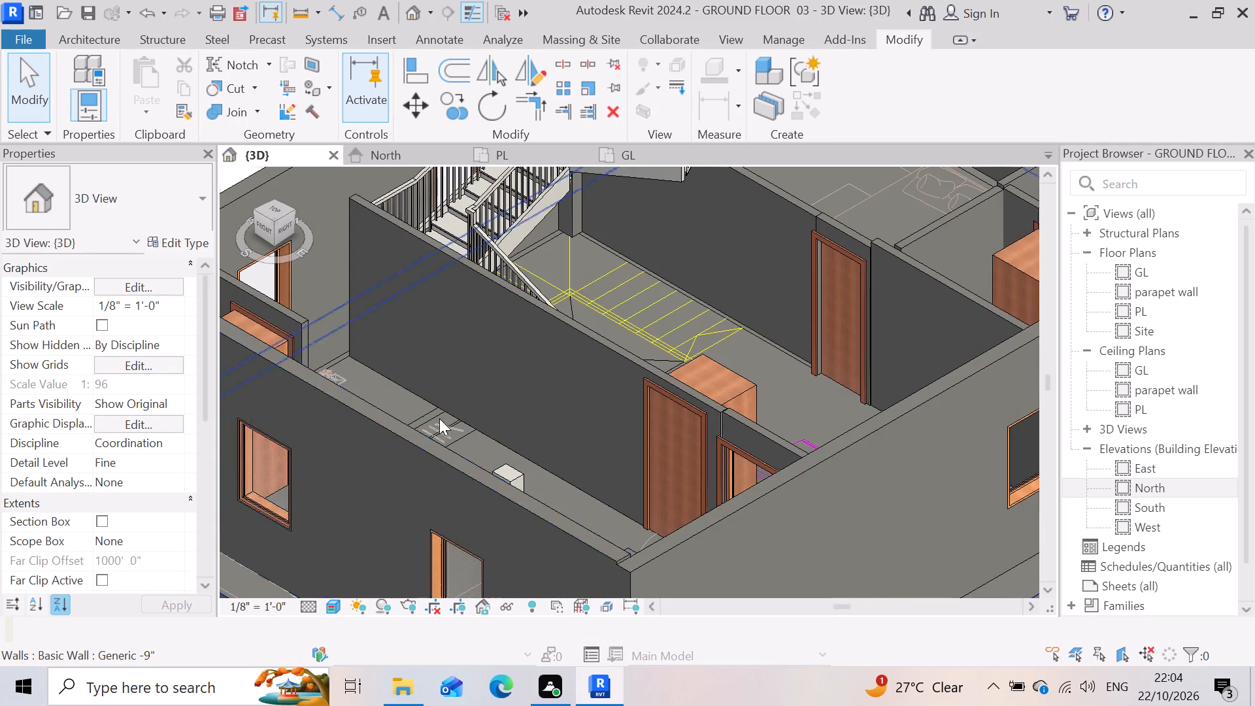
{"action": "scroll", "coordinate": [467, 406], "scroll_direction": "down", "scroll_amount": 3}
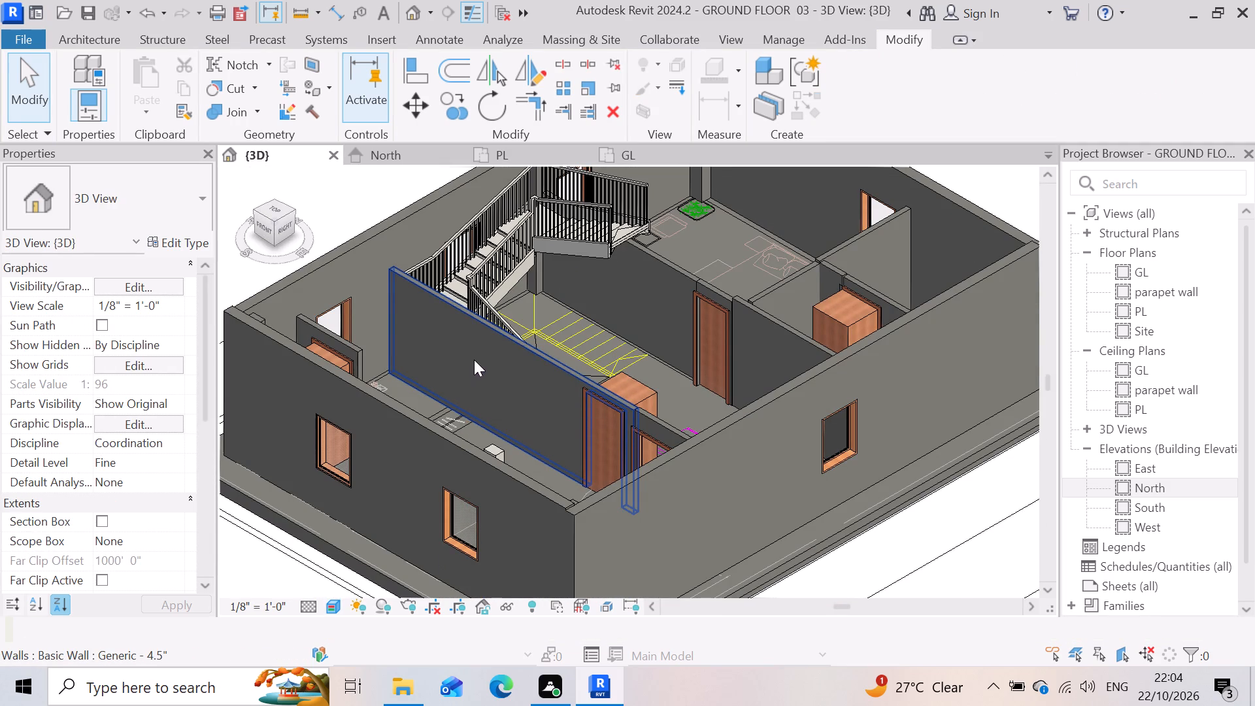
{"action": "scroll", "coordinate": [475, 358], "scroll_direction": "up", "scroll_amount": 3}
{"action": "scroll", "coordinate": [365, 239], "scroll_direction": "up", "scroll_amount": 3}
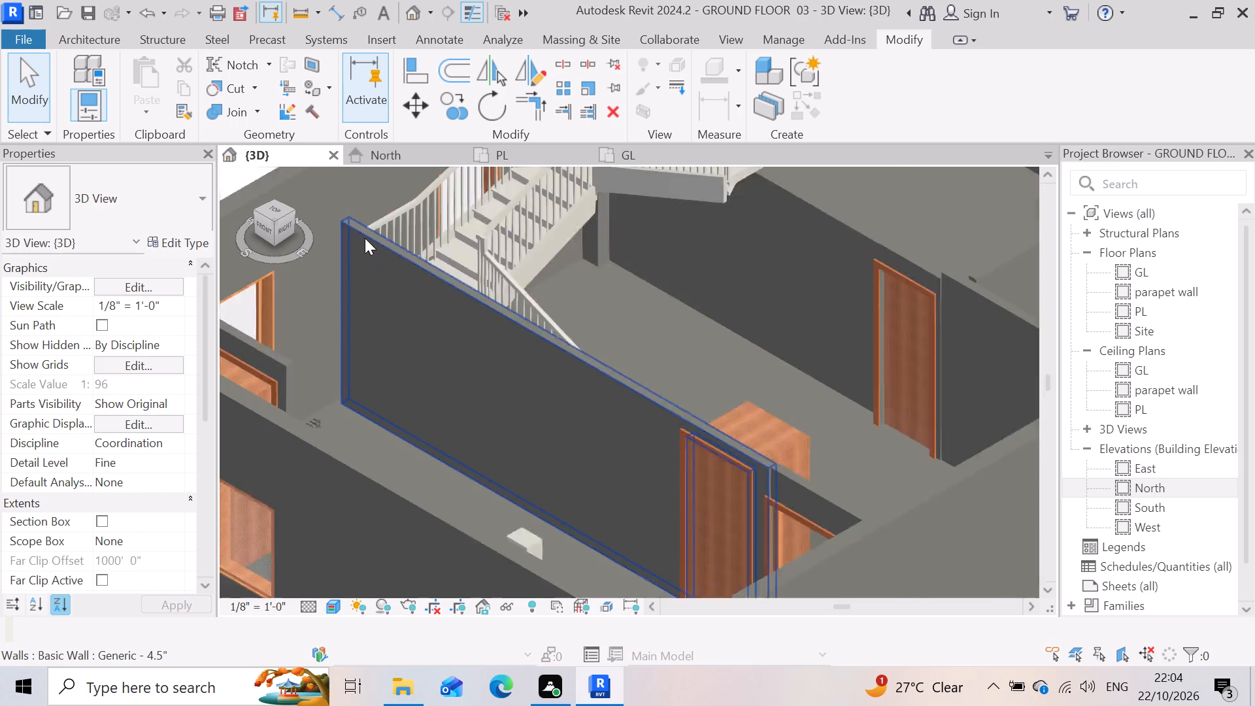
{"action": "scroll", "coordinate": [404, 354], "scroll_direction": "down", "scroll_amount": 8}
{"action": "scroll", "coordinate": [728, 464], "scroll_direction": "down", "scroll_amount": 3}
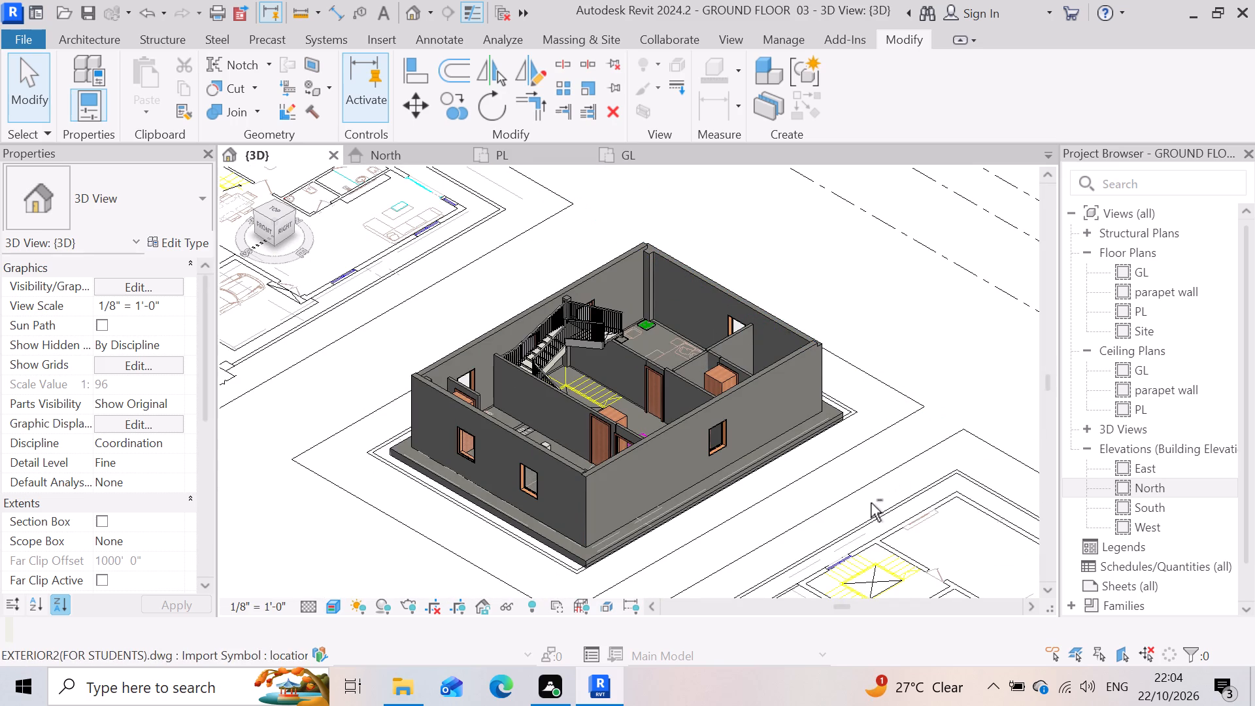
{"action": "scroll", "coordinate": [652, 325], "scroll_direction": "up", "scroll_amount": 2}
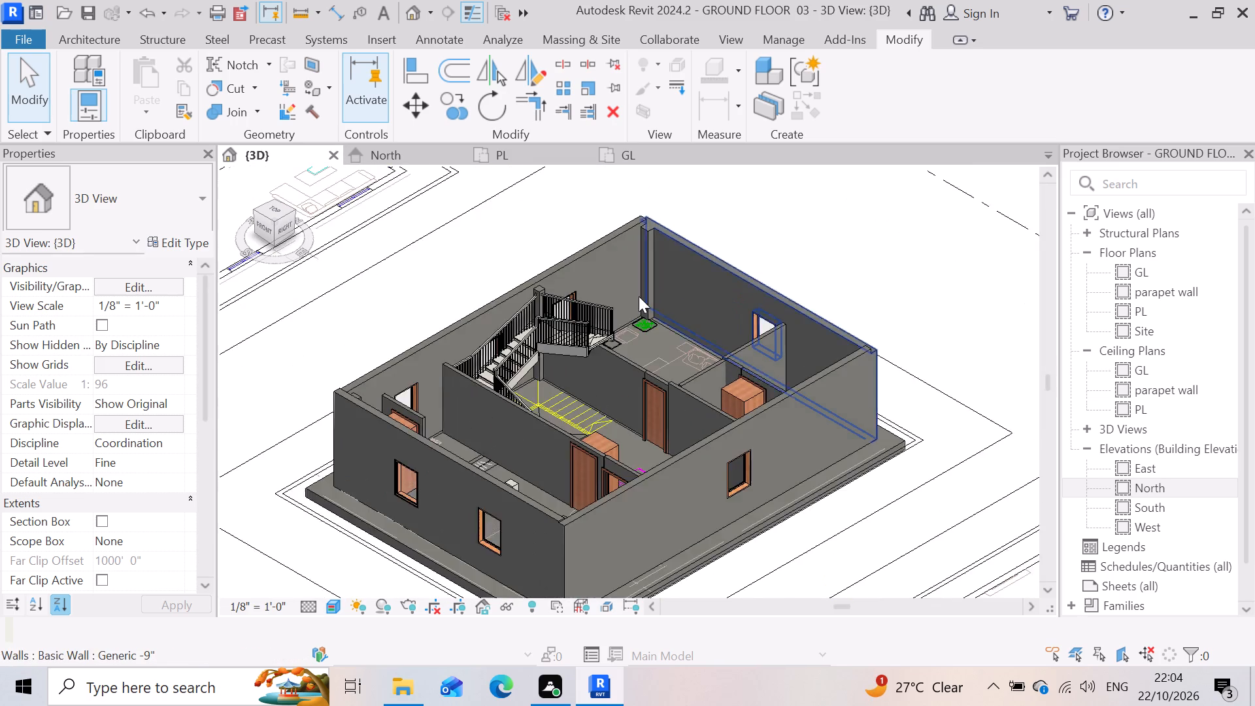
{"action": "scroll", "coordinate": [446, 235], "scroll_direction": "down", "scroll_amount": 2}
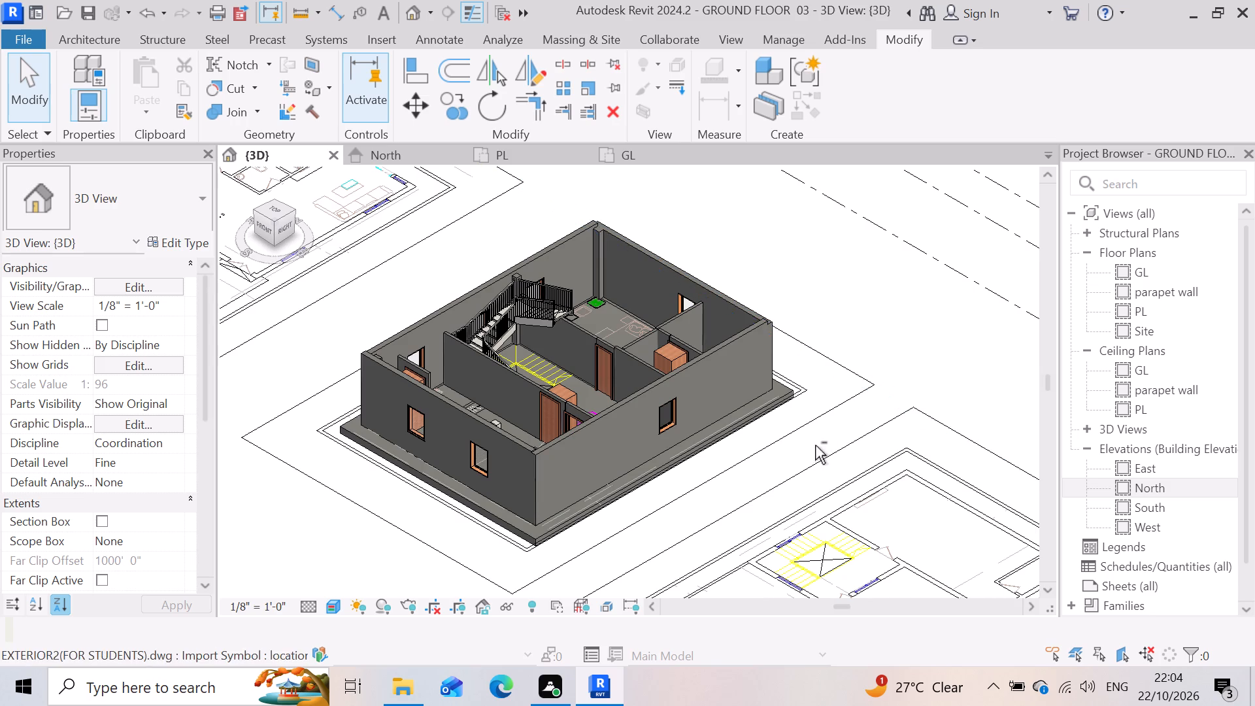
{"action": "middle_click", "coordinate": [810, 450], "text": "shift"}
{"action": "middle_click", "coordinate": [785, 467], "text": "shift"}
{"action": "scroll", "coordinate": [841, 301], "scroll_direction": "down", "scroll_amount": 4}
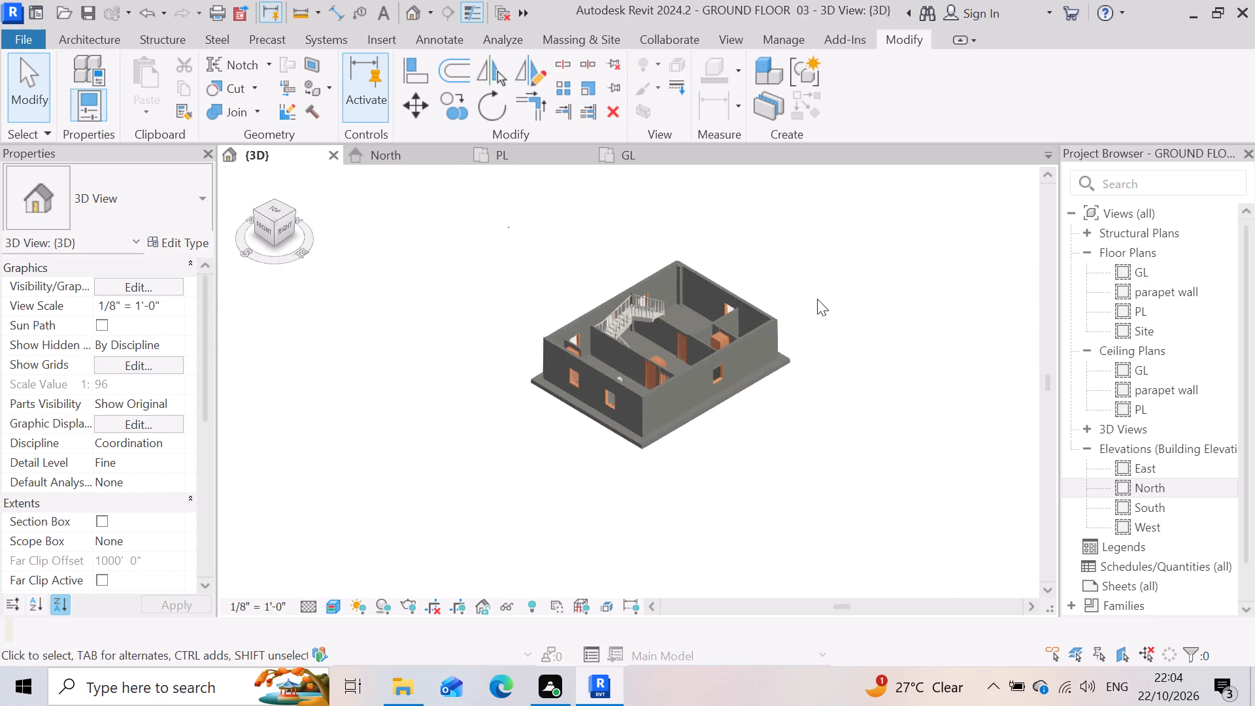
{"action": "scroll", "coordinate": [819, 298], "scroll_direction": "up", "scroll_amount": 2}
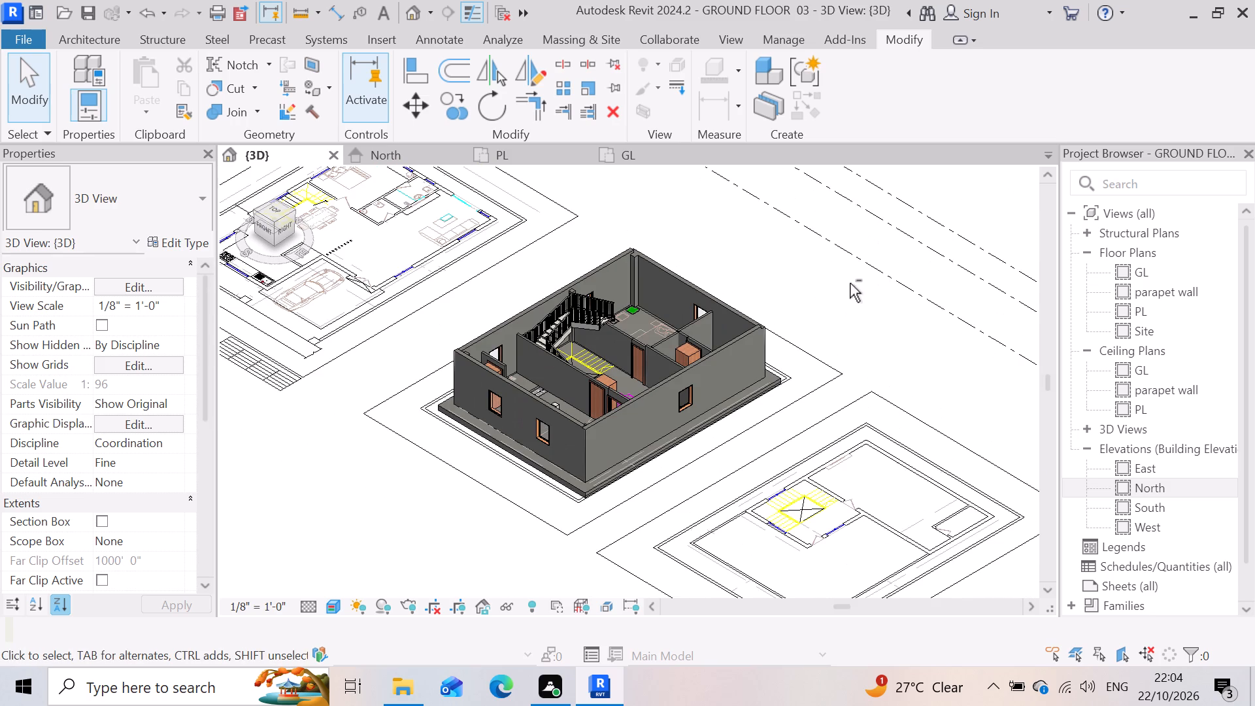
View the model from nearly overhead and examine the stair, room layout, column and wall junctions against the imported plan.
{"action": "middle_click_drag", "start_coordinate": [855, 290], "coordinate": [746, 414], "text": "shift"}
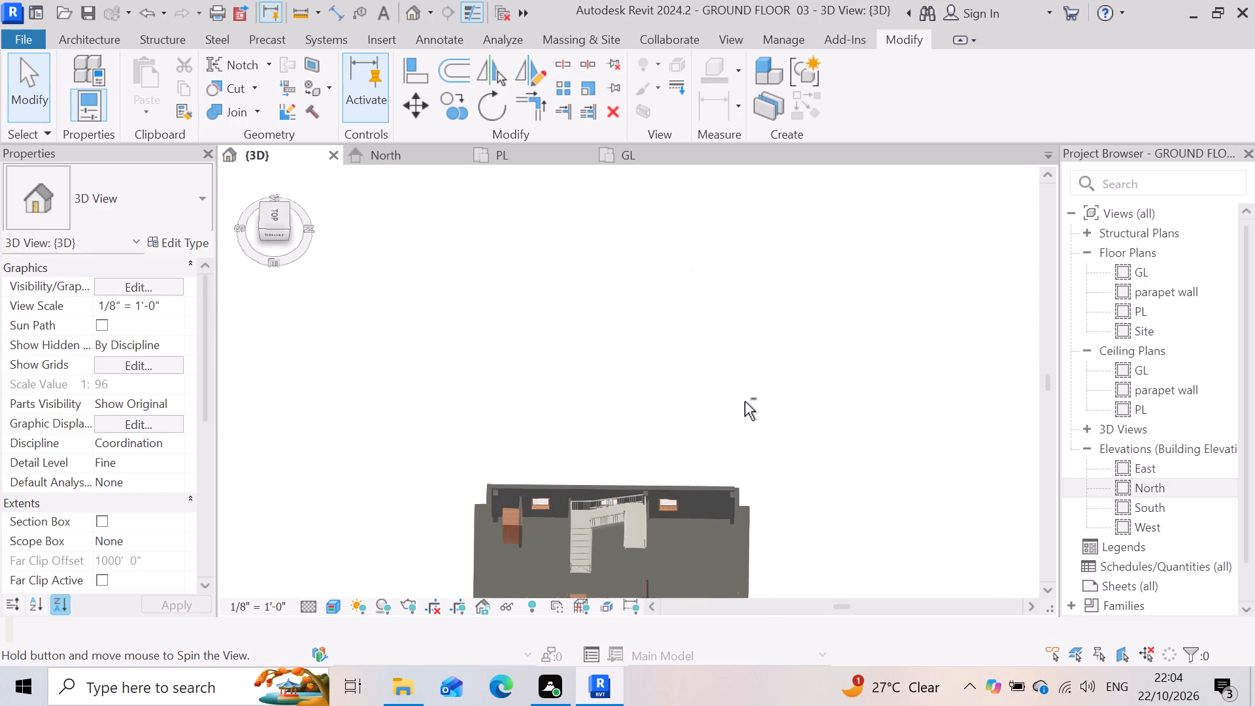
{"action": "scroll", "coordinate": [779, 318], "scroll_direction": "down", "scroll_amount": 2}
{"action": "scroll", "coordinate": [745, 386], "scroll_direction": "down", "scroll_amount": 1}
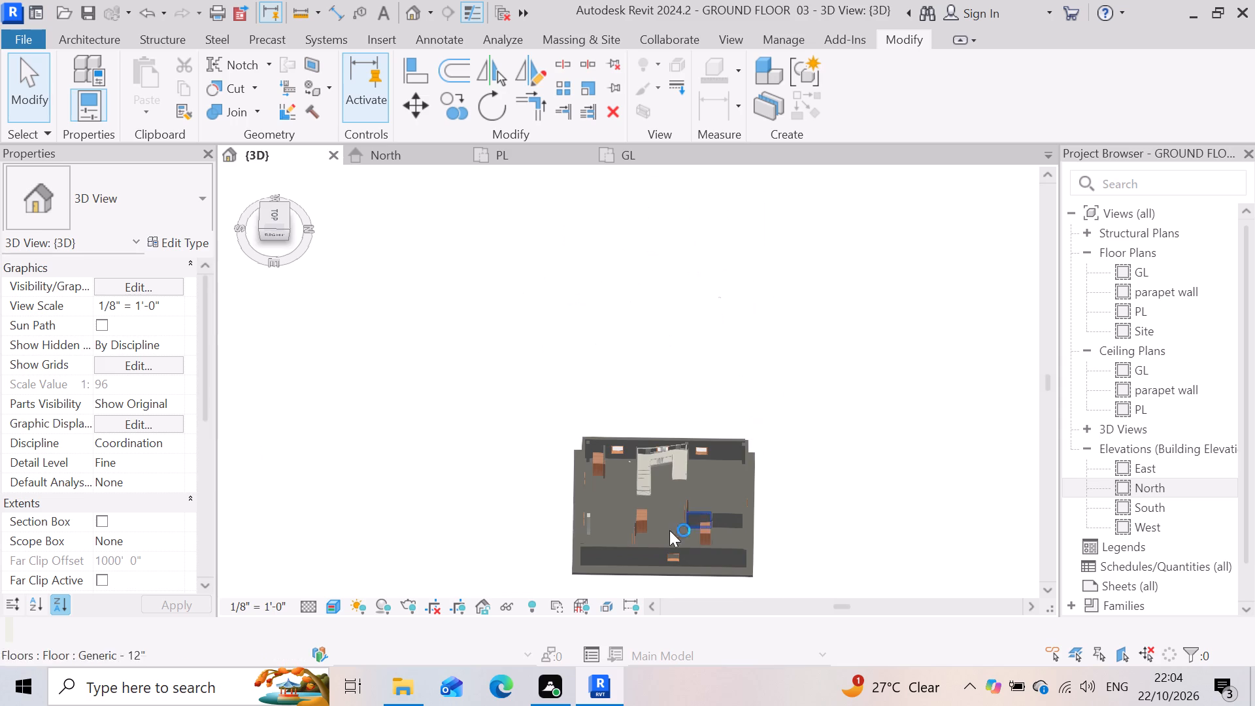
{"action": "scroll", "coordinate": [596, 580], "scroll_direction": "down", "scroll_amount": 1}
{"action": "scroll", "coordinate": [595, 584], "scroll_direction": "up", "scroll_amount": 4}
{"action": "scroll", "coordinate": [707, 499], "scroll_direction": "up", "scroll_amount": 3}
{"action": "scroll", "coordinate": [701, 376], "scroll_direction": "up", "scroll_amount": 4}
{"action": "scroll", "coordinate": [646, 350], "scroll_direction": "up", "scroll_amount": 4}
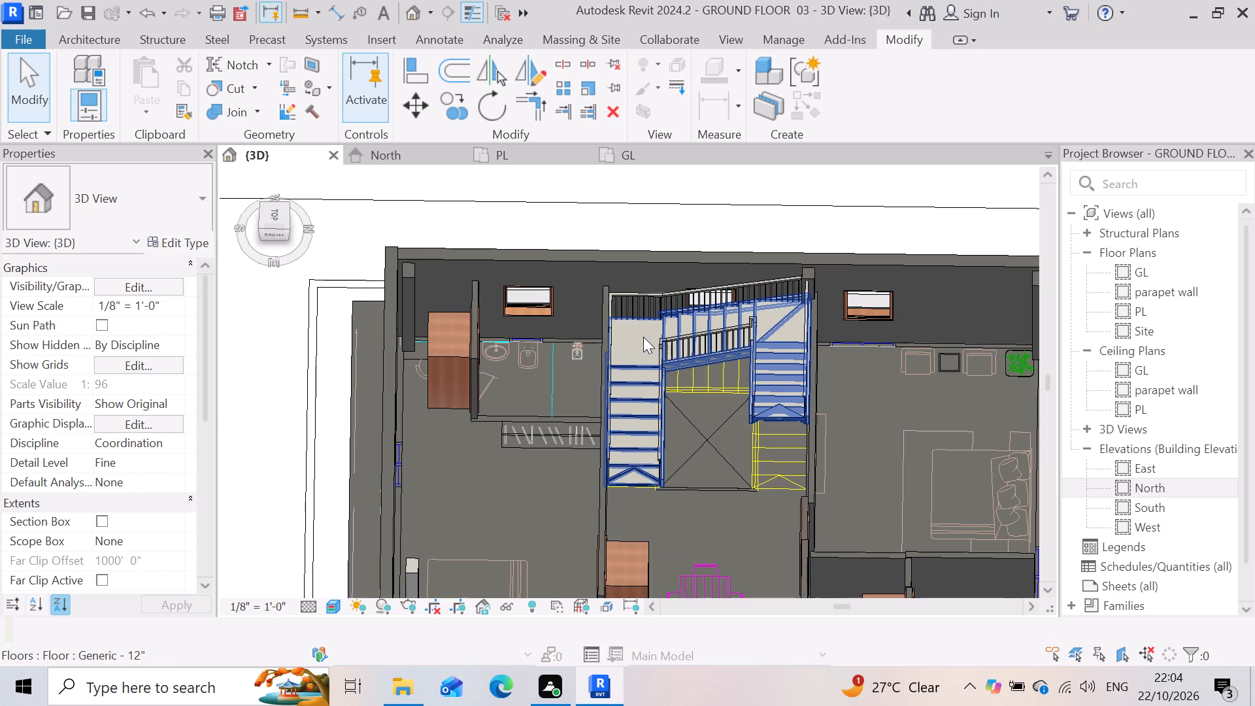
{"action": "scroll", "coordinate": [644, 334], "scroll_direction": "down", "scroll_amount": 7}
{"action": "scroll", "coordinate": [682, 536], "scroll_direction": "up", "scroll_amount": 3}
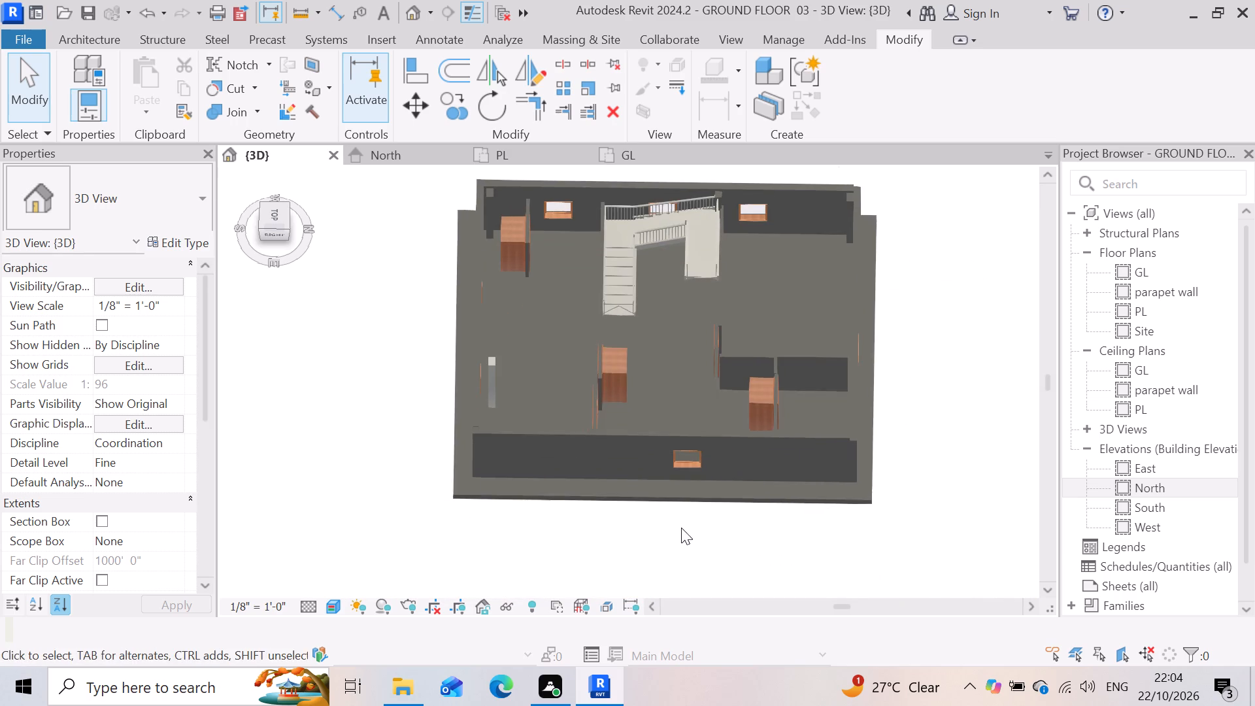
{"action": "scroll", "coordinate": [668, 508], "scroll_direction": "up", "scroll_amount": 3}
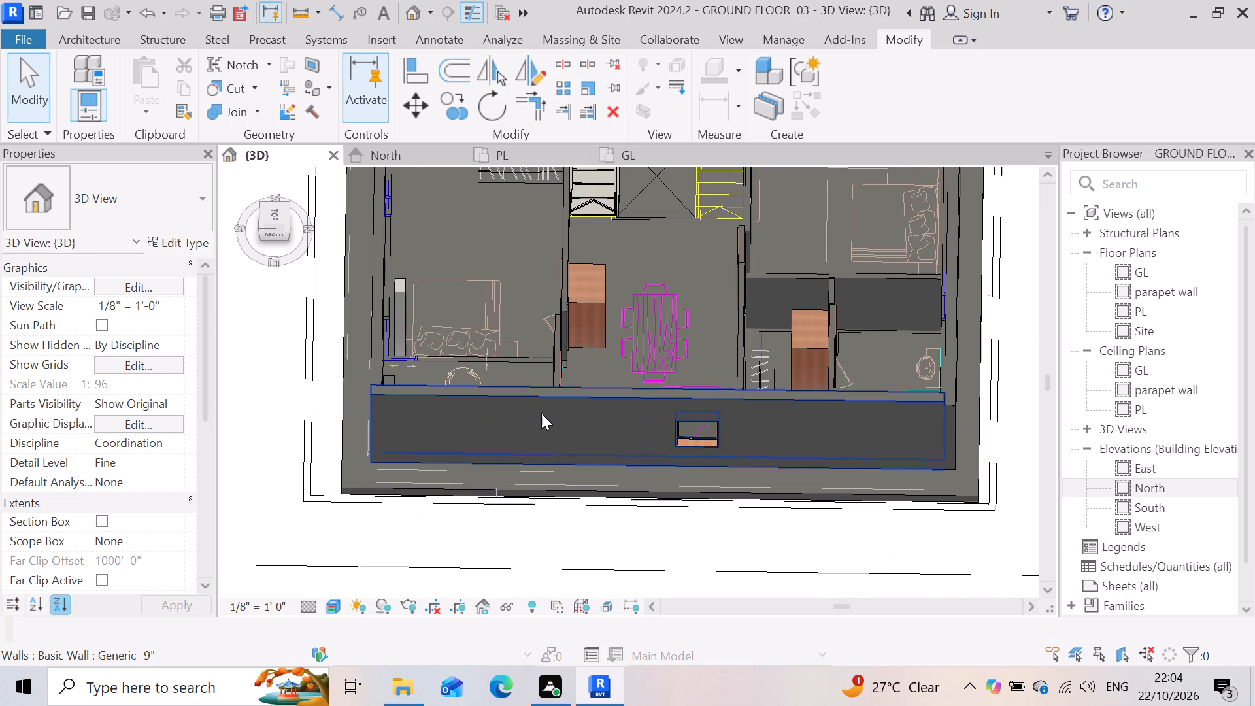
{"action": "scroll", "coordinate": [546, 405], "scroll_direction": "down", "scroll_amount": 4}
{"action": "scroll", "coordinate": [528, 334], "scroll_direction": "up", "scroll_amount": 3}
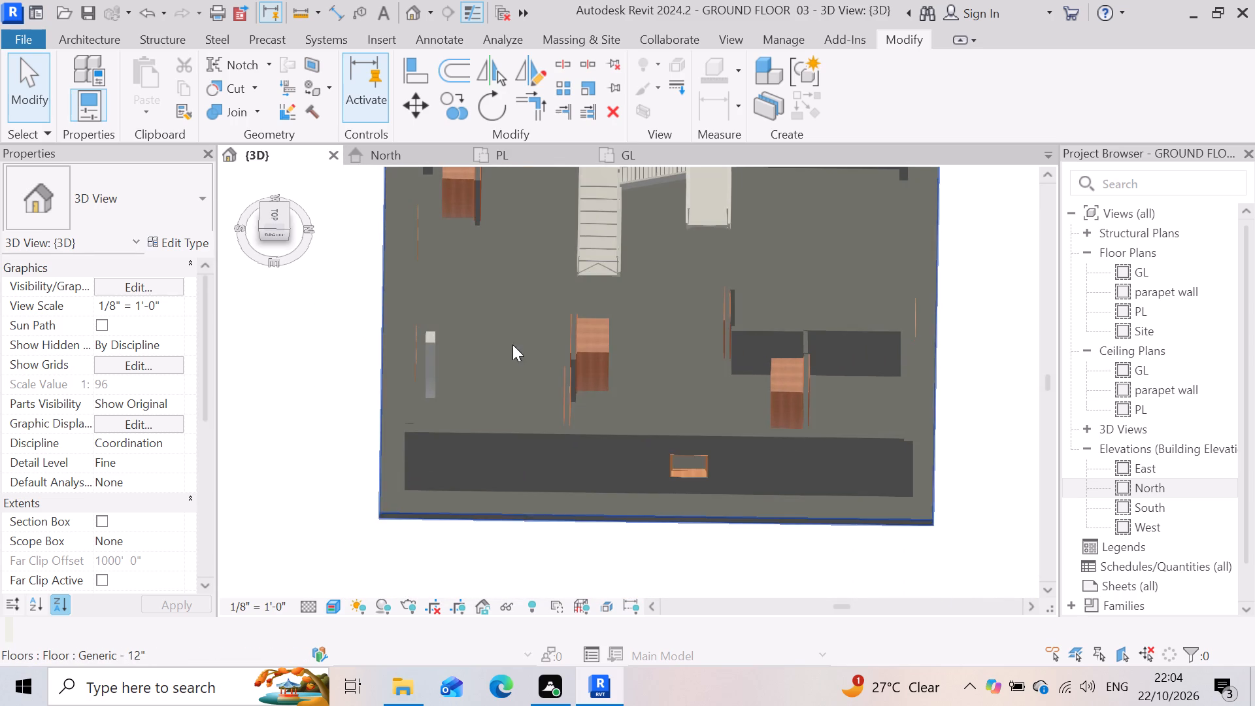
{"action": "scroll", "coordinate": [447, 396], "scroll_direction": "up", "scroll_amount": 3}
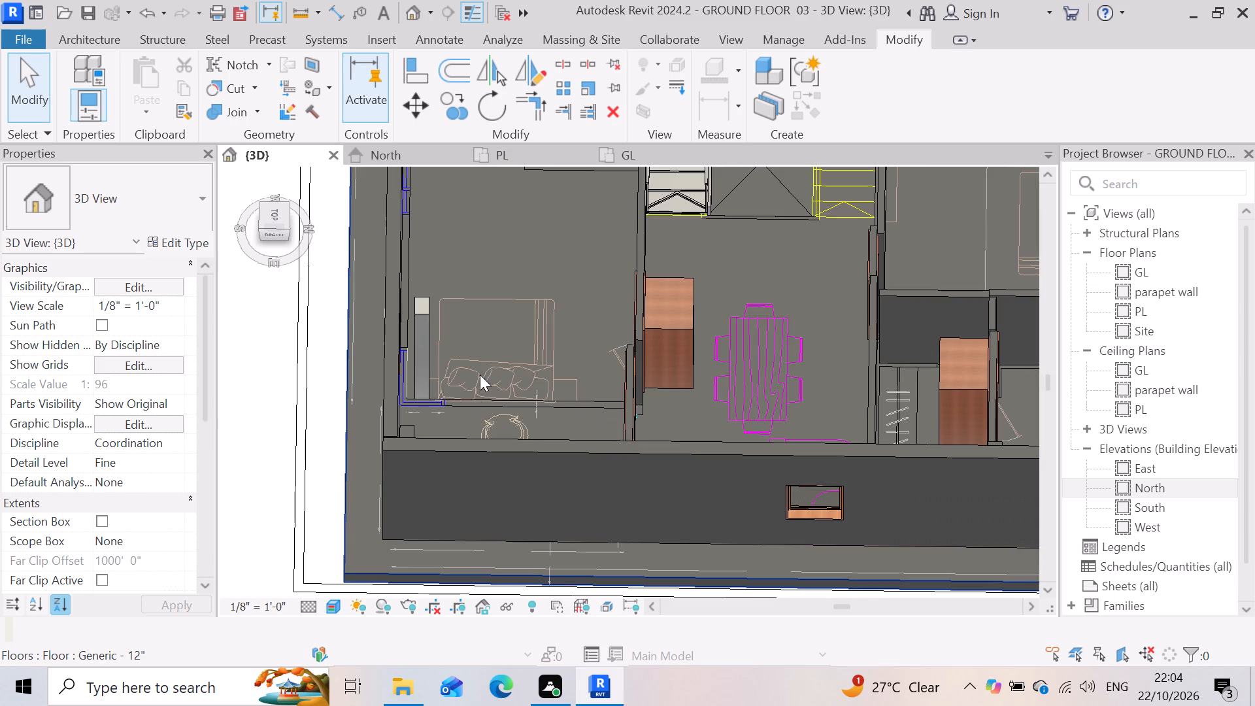
{"action": "scroll", "coordinate": [478, 364], "scroll_direction": "up", "scroll_amount": 4}
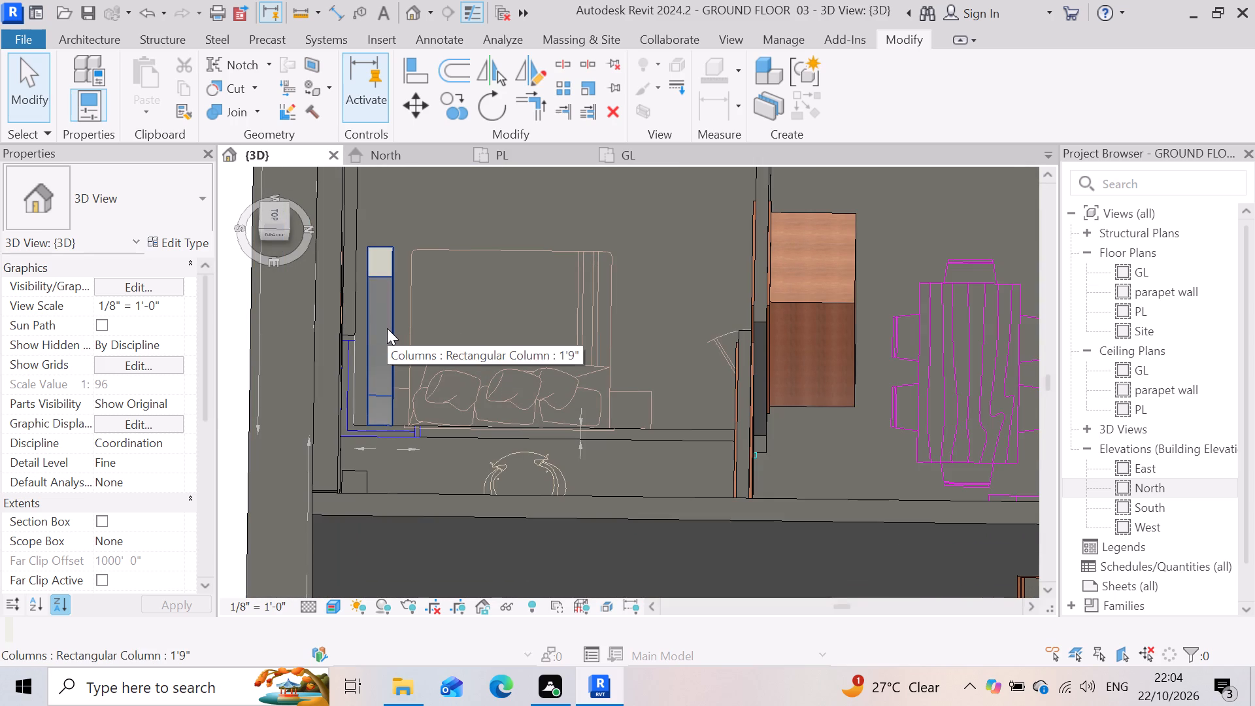
{"action": "scroll", "coordinate": [387, 328], "scroll_direction": "down", "scroll_amount": 14}
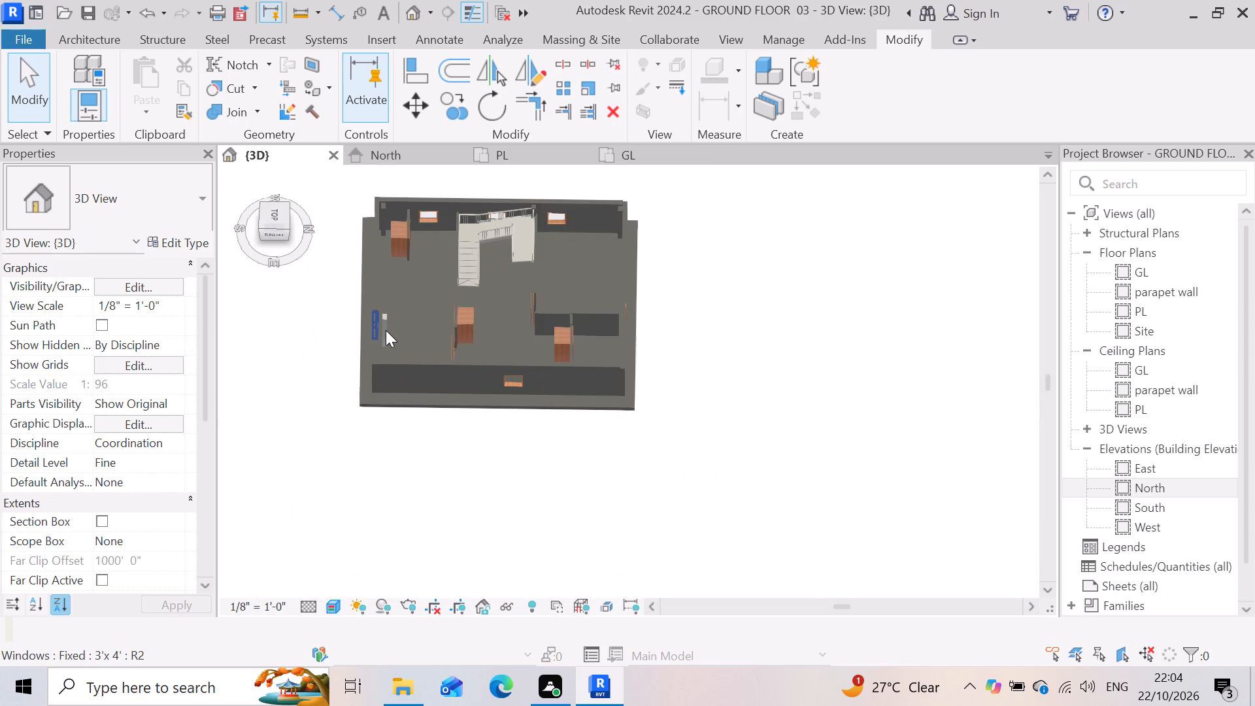
{"action": "scroll", "coordinate": [499, 265], "scroll_direction": "up", "scroll_amount": 2}
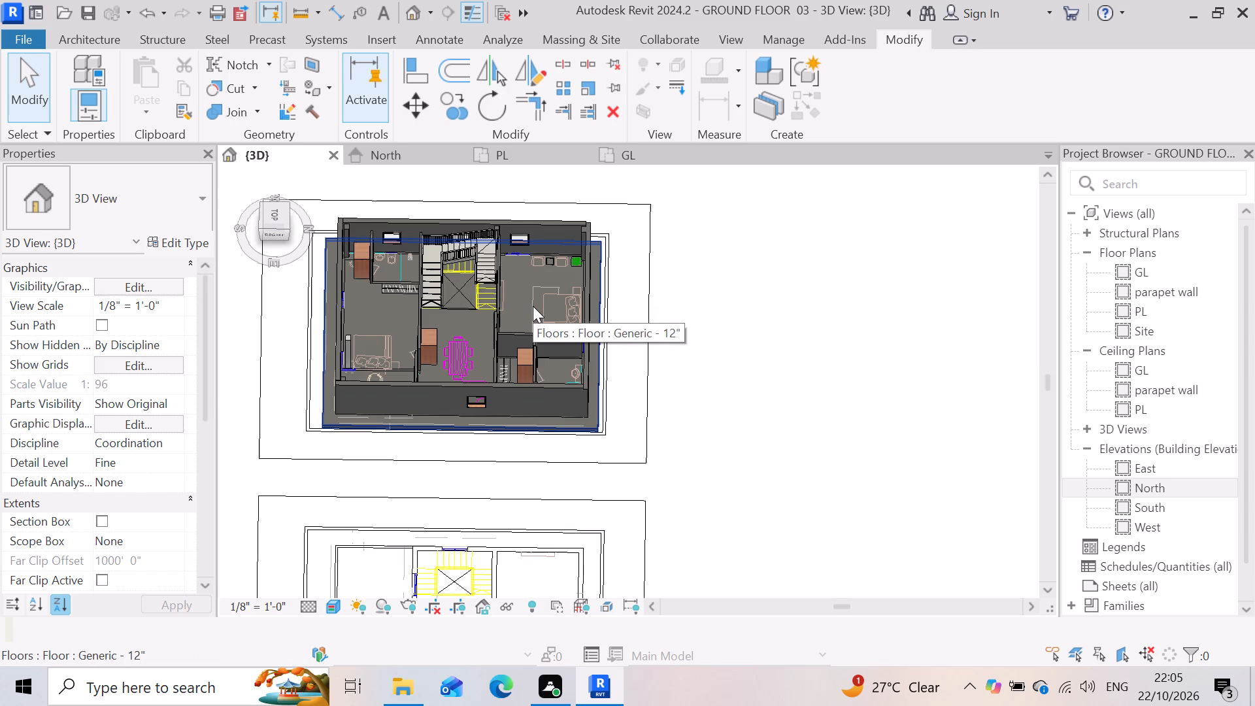
{"action": "scroll", "coordinate": [552, 370], "scroll_direction": "up", "scroll_amount": 4}
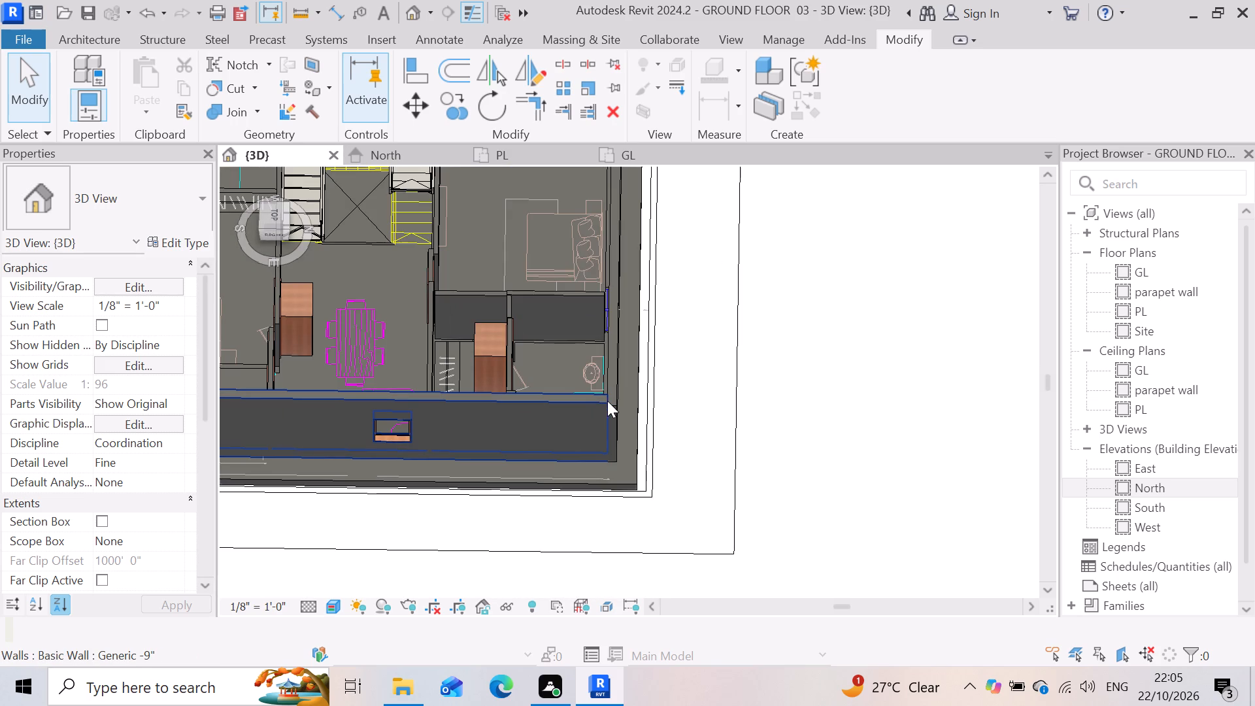
{"action": "scroll", "coordinate": [612, 390], "scroll_direction": "up", "scroll_amount": 4}
{"action": "scroll", "coordinate": [609, 387], "scroll_direction": "down", "scroll_amount": 2}
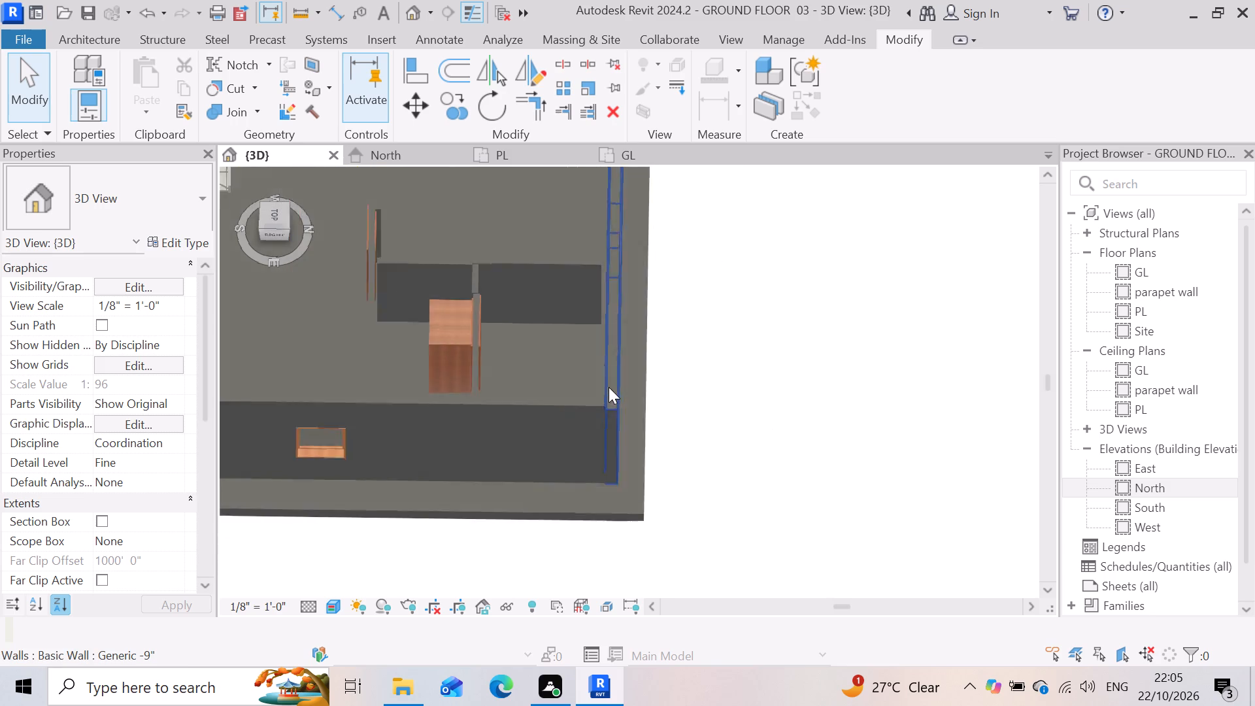
Examine the walls around the master bedroom and the U-shaped stair against the imported drawing in the PL floor plan.
{"action": "scroll", "coordinate": [609, 387], "scroll_direction": "down", "scroll_amount": 6}
{"action": "left_click", "coordinate": [512, 154]}
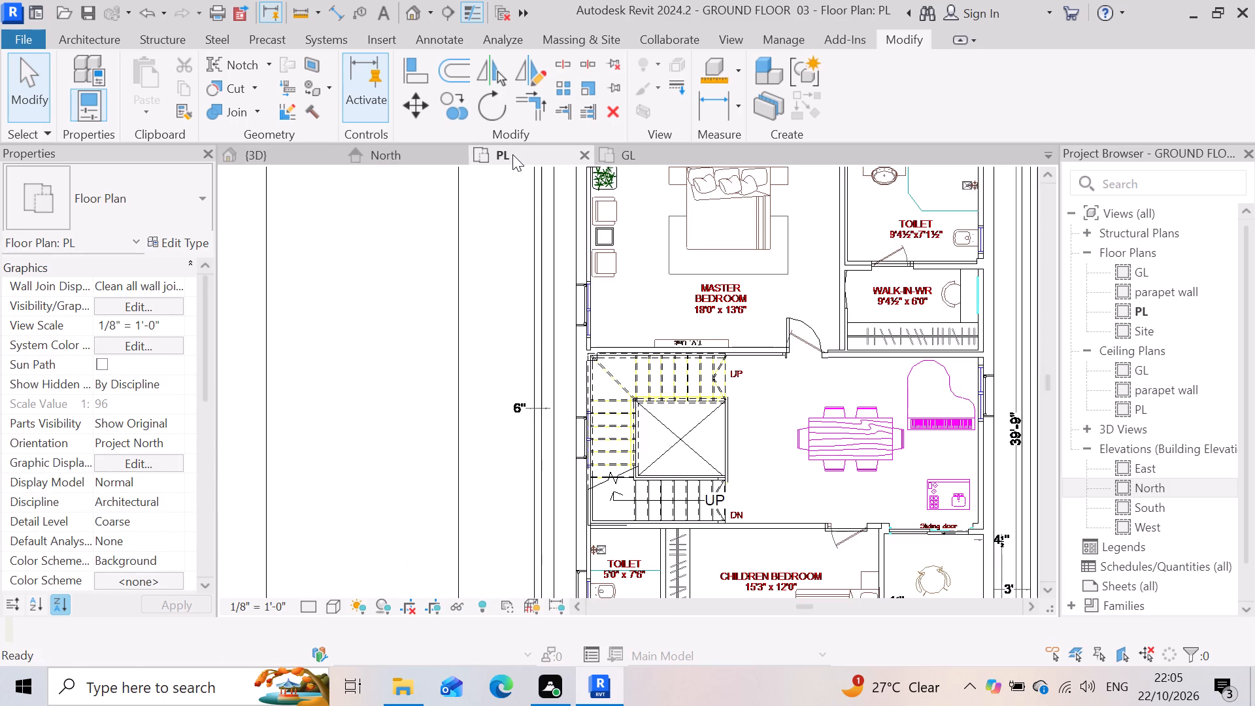
{"action": "scroll", "coordinate": [646, 484], "scroll_direction": "down", "scroll_amount": 4}
{"action": "scroll", "coordinate": [700, 380], "scroll_direction": "up", "scroll_amount": 3}
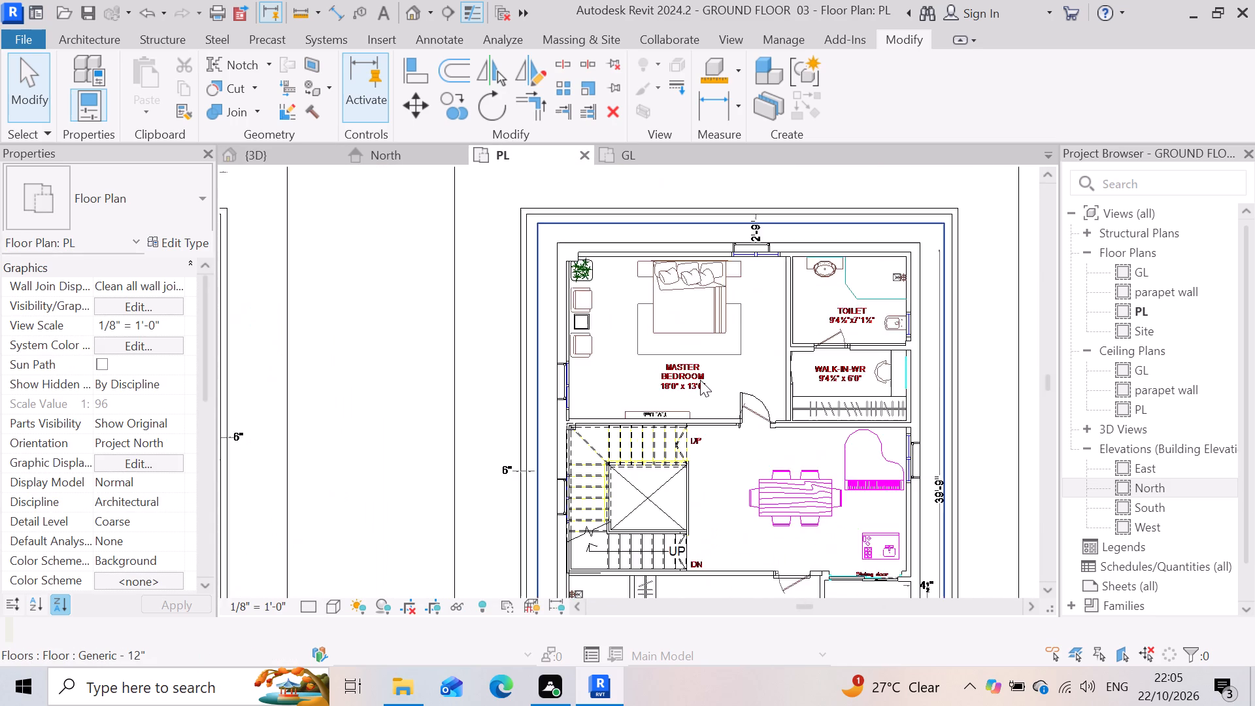
{"action": "scroll", "coordinate": [703, 380], "scroll_direction": "up", "scroll_amount": 7}
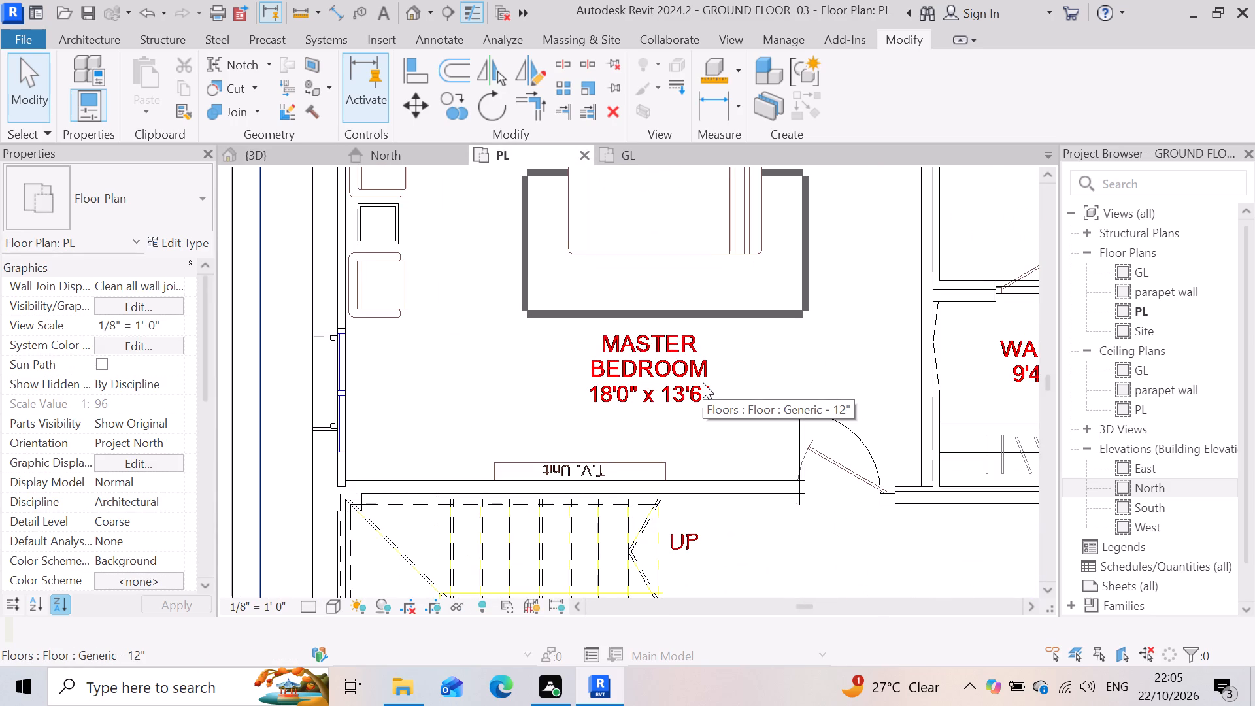
{"action": "scroll", "coordinate": [703, 382], "scroll_direction": "down", "scroll_amount": 6}
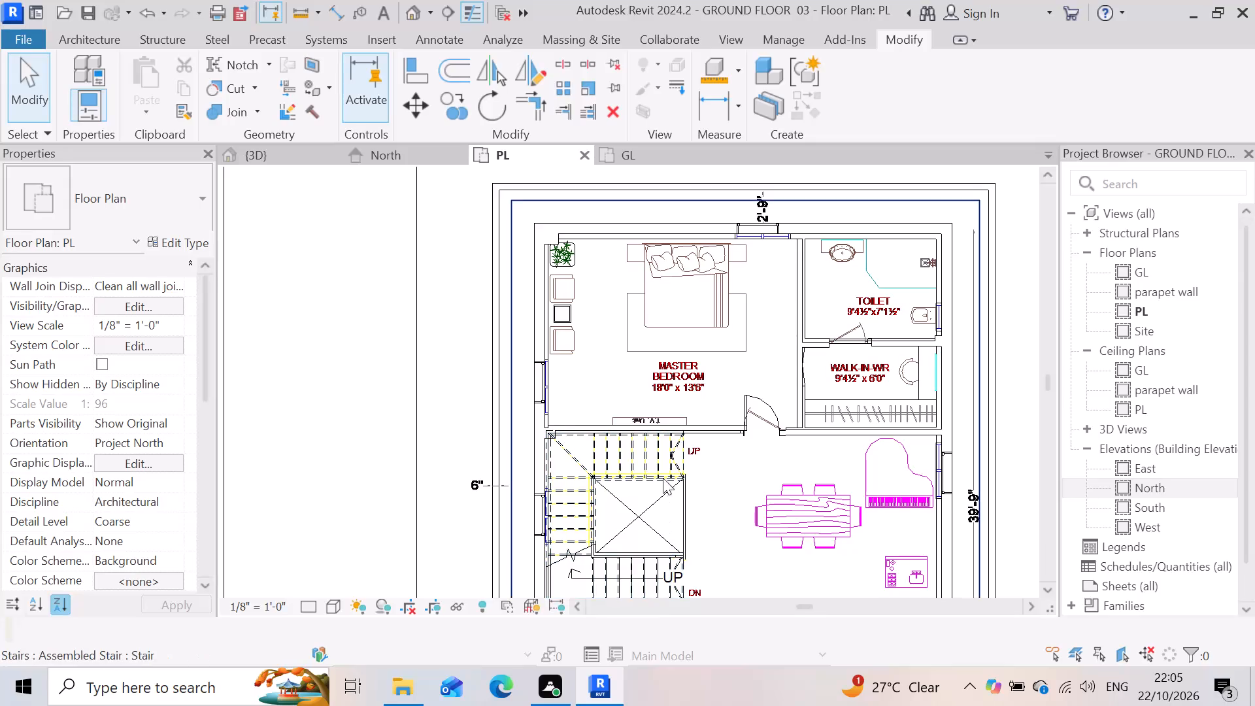
{"action": "scroll", "coordinate": [663, 422], "scroll_direction": "up", "scroll_amount": 8}
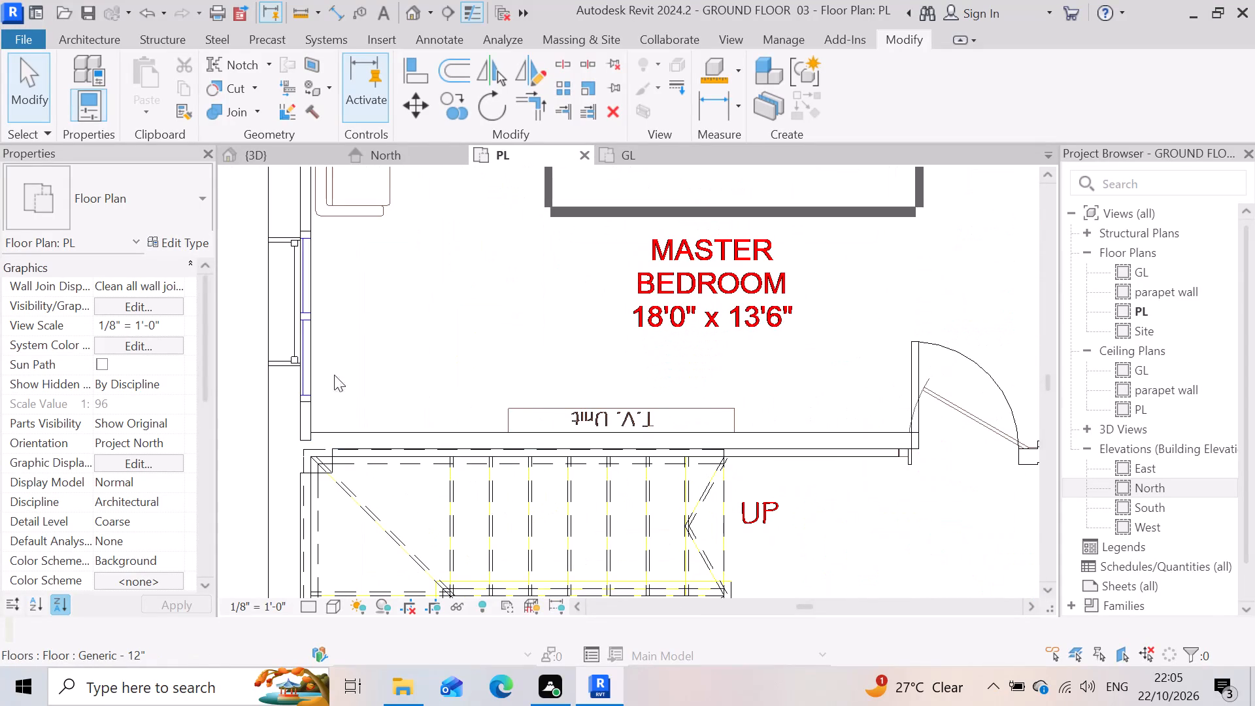
{"action": "scroll", "coordinate": [542, 443], "scroll_direction": "down", "scroll_amount": 7}
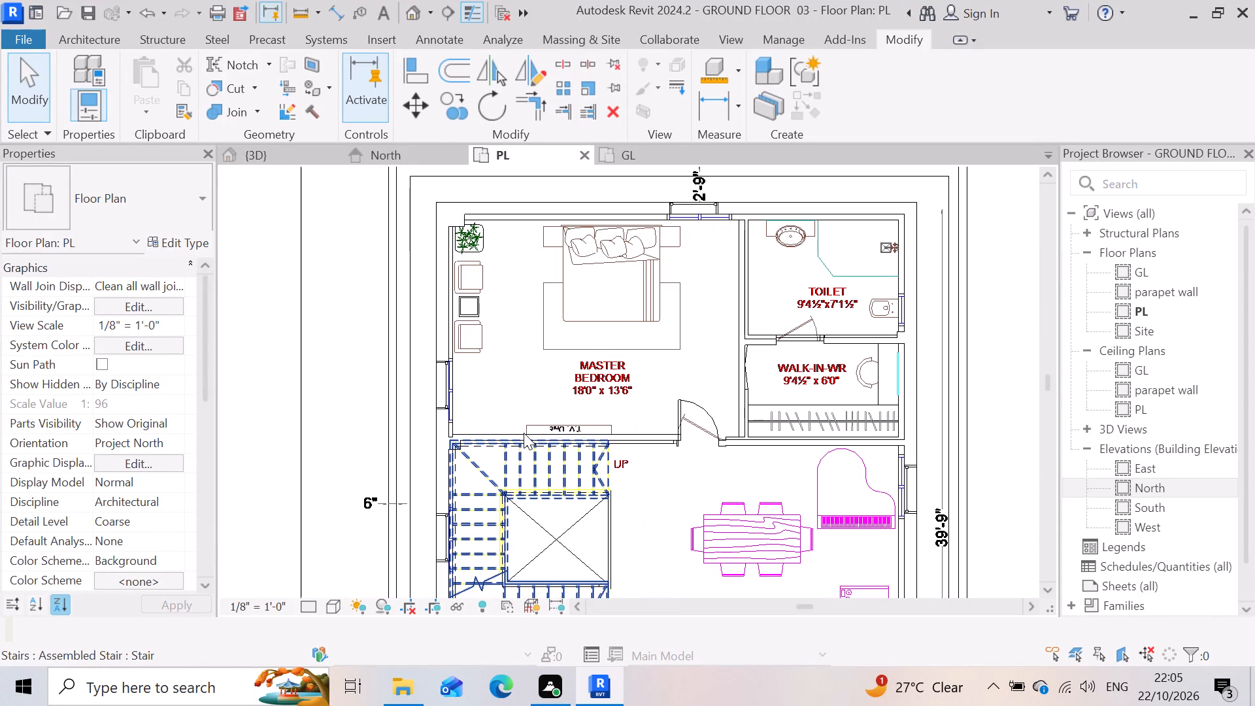
{"action": "scroll", "coordinate": [527, 397], "scroll_direction": "down", "scroll_amount": 3}
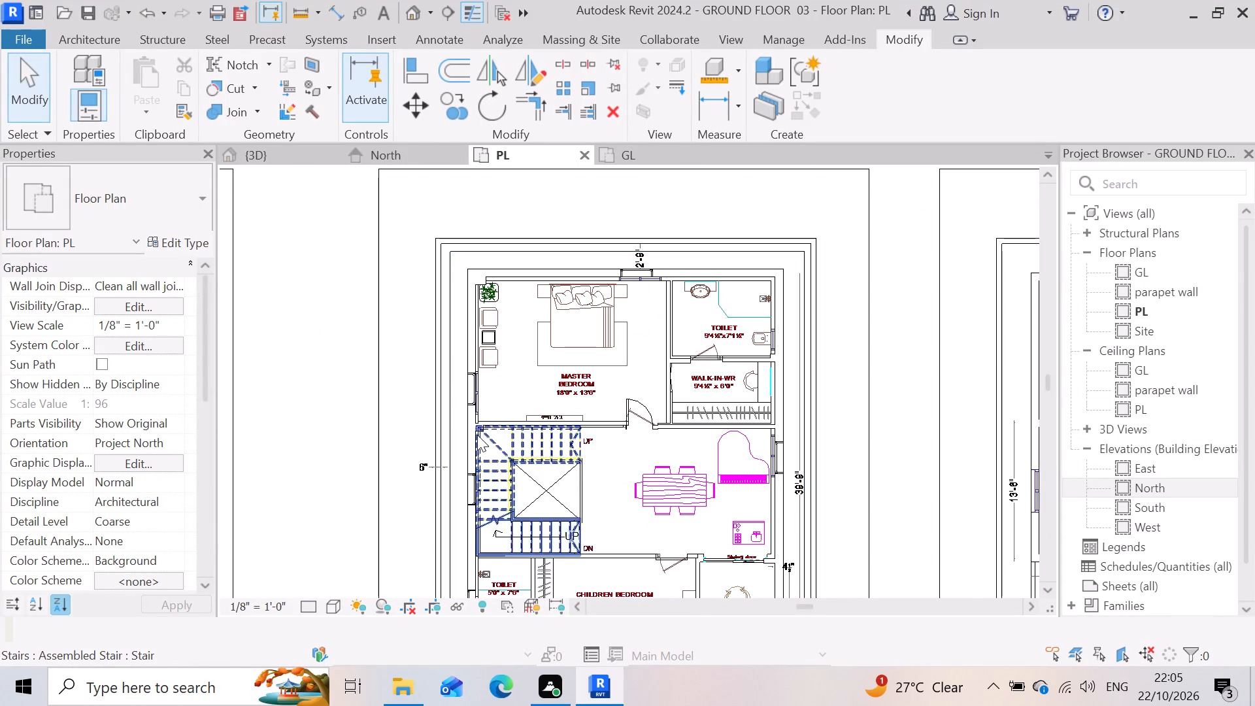
Examine the children bedroom, toilet, dress and sit-out walls and openings against the imported drawing in the PL floor plan.
{"action": "scroll", "coordinate": [477, 435], "scroll_direction": "down", "scroll_amount": 4}
{"action": "scroll", "coordinate": [612, 606], "scroll_direction": "up", "scroll_amount": 9}
{"action": "scroll", "coordinate": [576, 537], "scroll_direction": "up", "scroll_amount": 4}
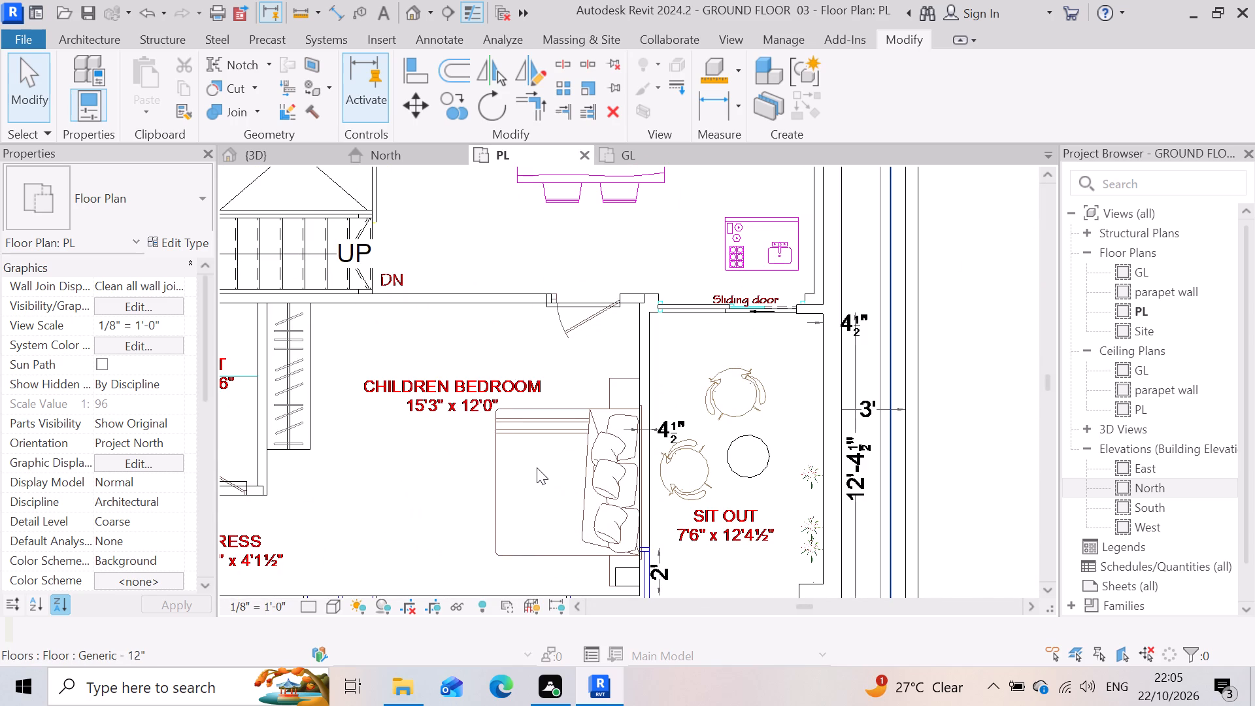
{"action": "scroll", "coordinate": [537, 467], "scroll_direction": "down", "scroll_amount": 2}
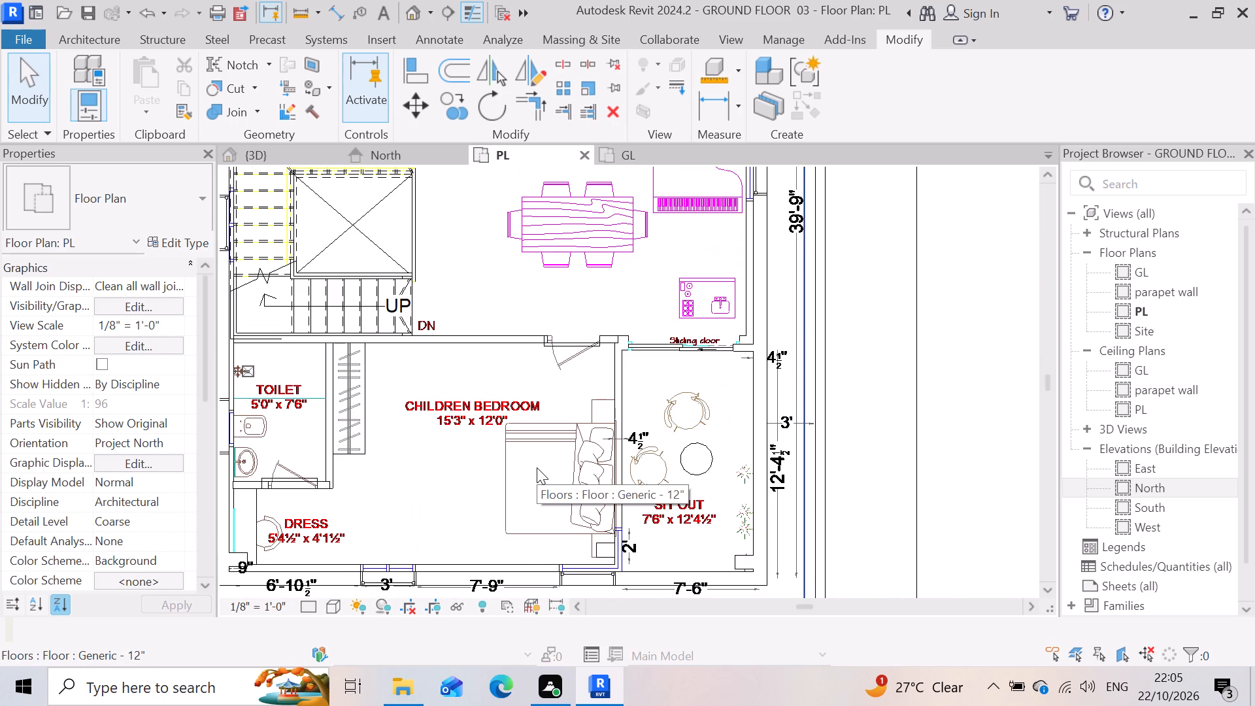
{"action": "scroll", "coordinate": [537, 467], "scroll_direction": "down", "scroll_amount": 3}
{"action": "scroll", "coordinate": [383, 544], "scroll_direction": "up", "scroll_amount": 6}
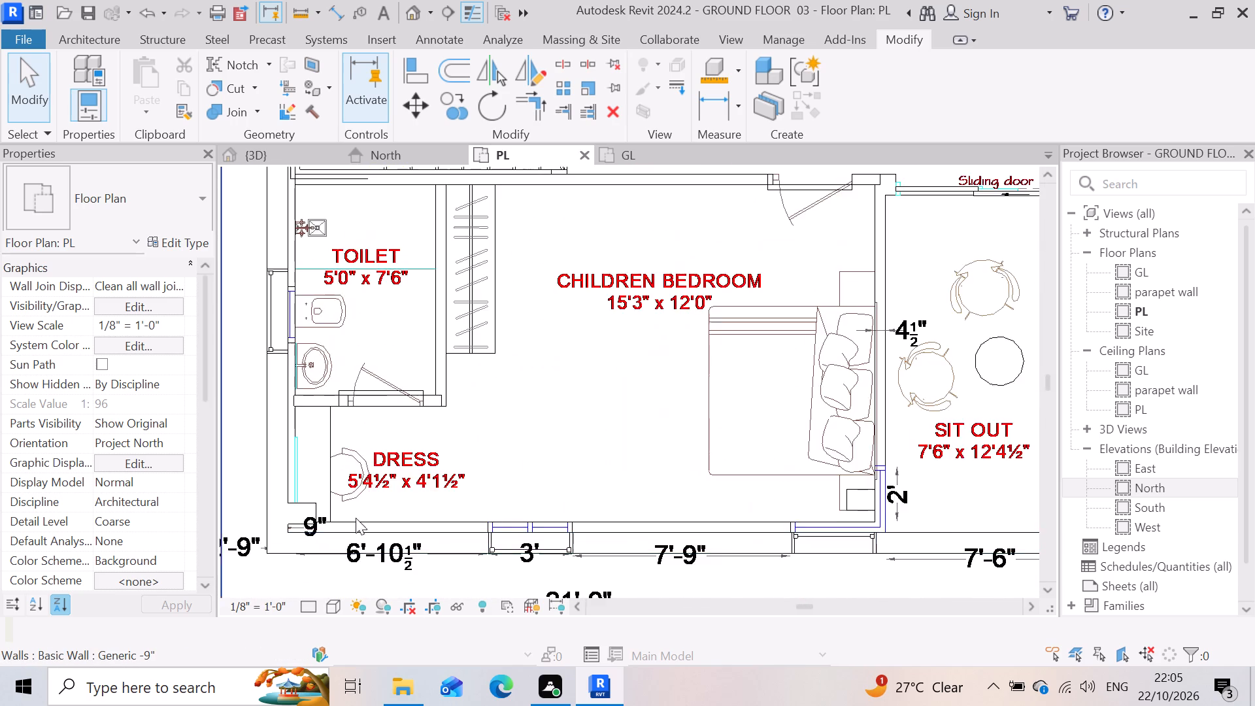
{"action": "scroll", "coordinate": [361, 509], "scroll_direction": "up", "scroll_amount": 3}
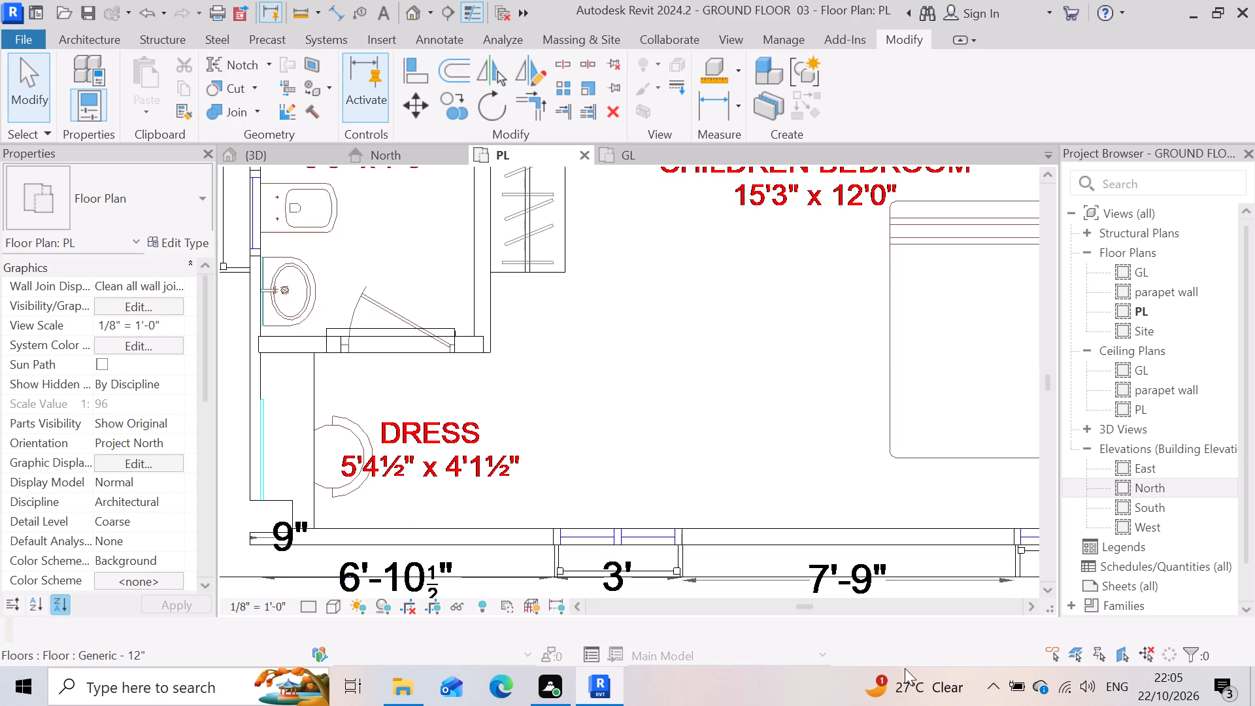
{"action": "scroll", "coordinate": [517, 480], "scroll_direction": "down", "scroll_amount": 3}
{"action": "scroll", "coordinate": [573, 516], "scroll_direction": "down", "scroll_amount": 4}
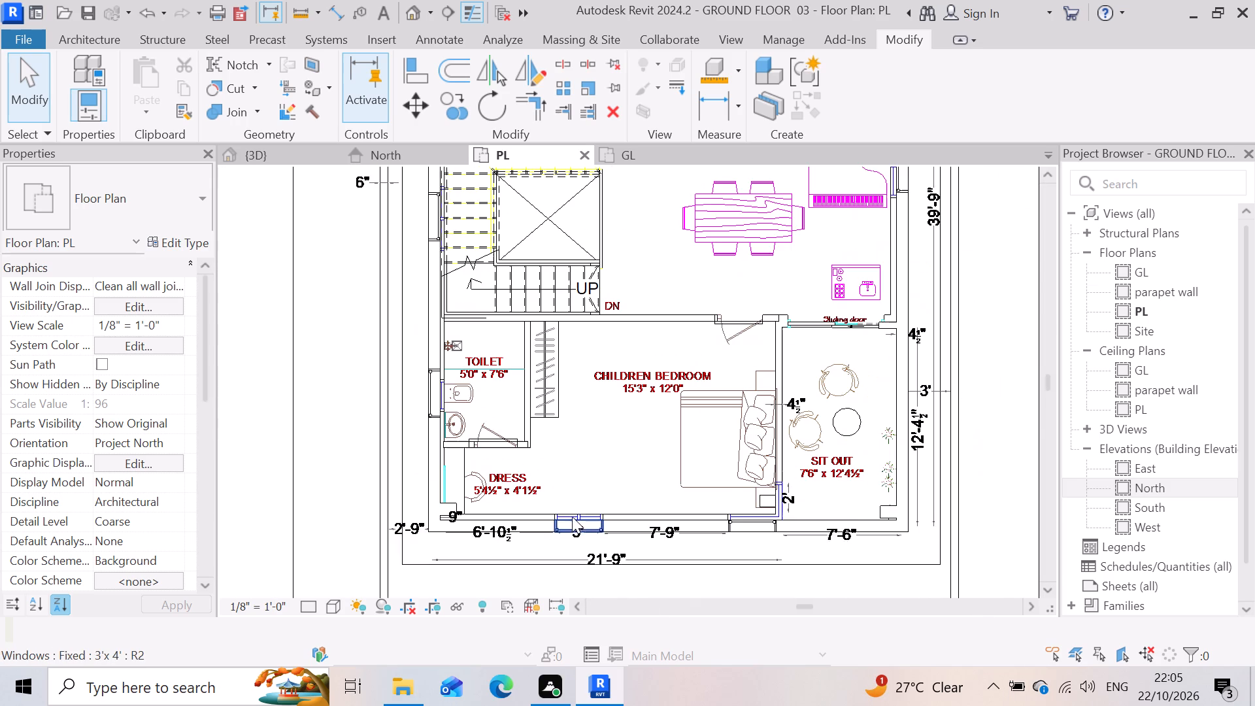
{"action": "scroll", "coordinate": [755, 641], "scroll_direction": "down", "scroll_amount": 4}
{"action": "scroll", "coordinate": [703, 551], "scroll_direction": "down", "scroll_amount": 4}
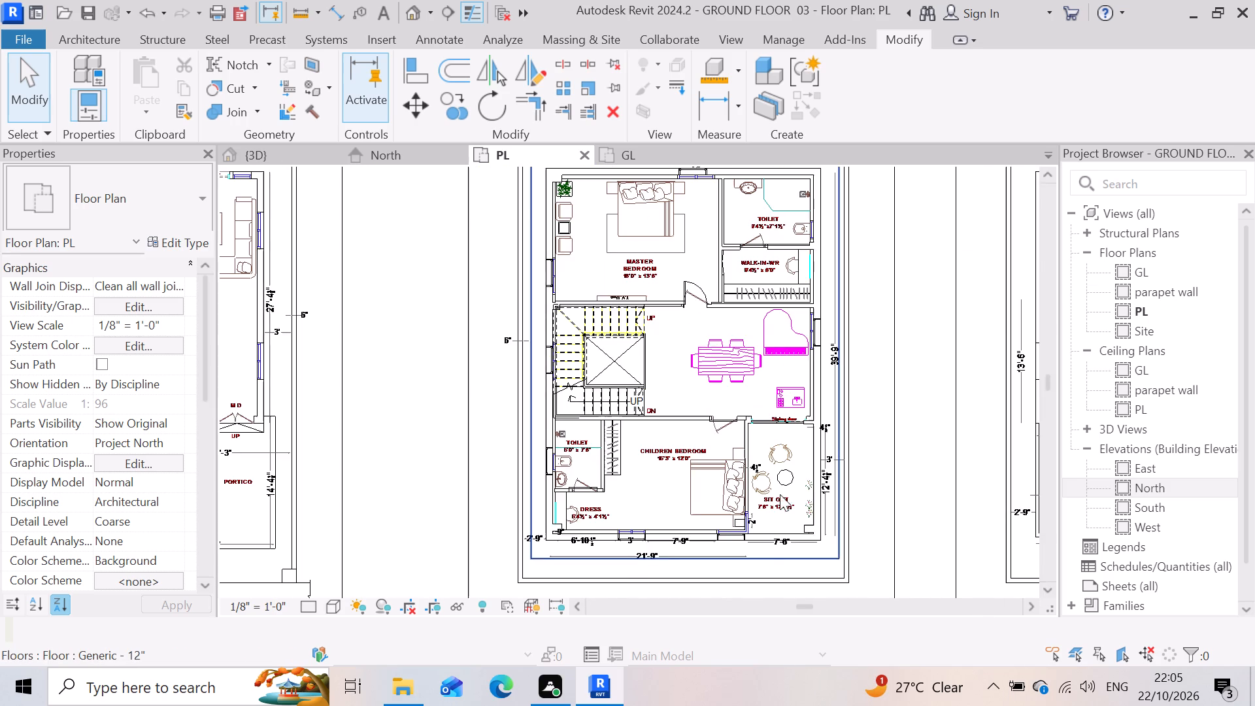
{"action": "scroll", "coordinate": [784, 483], "scroll_direction": "up", "scroll_amount": 7}
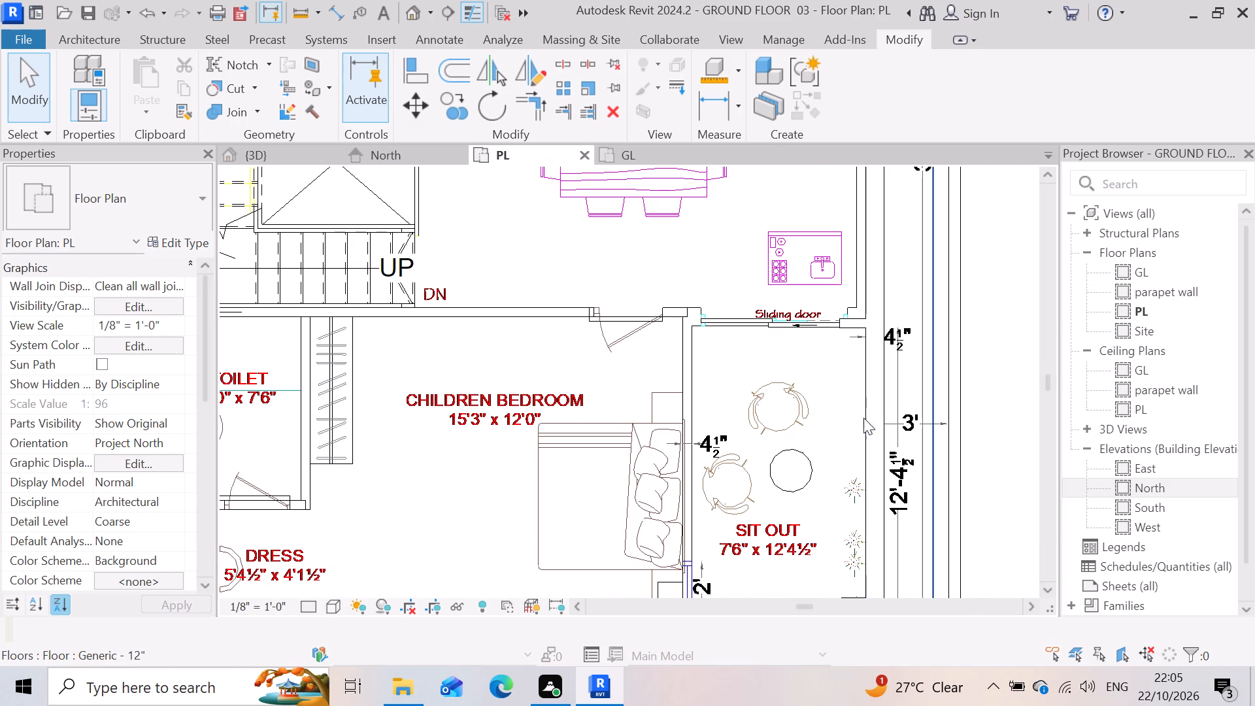
{"action": "scroll", "coordinate": [648, 270], "scroll_direction": "down", "scroll_amount": 4}
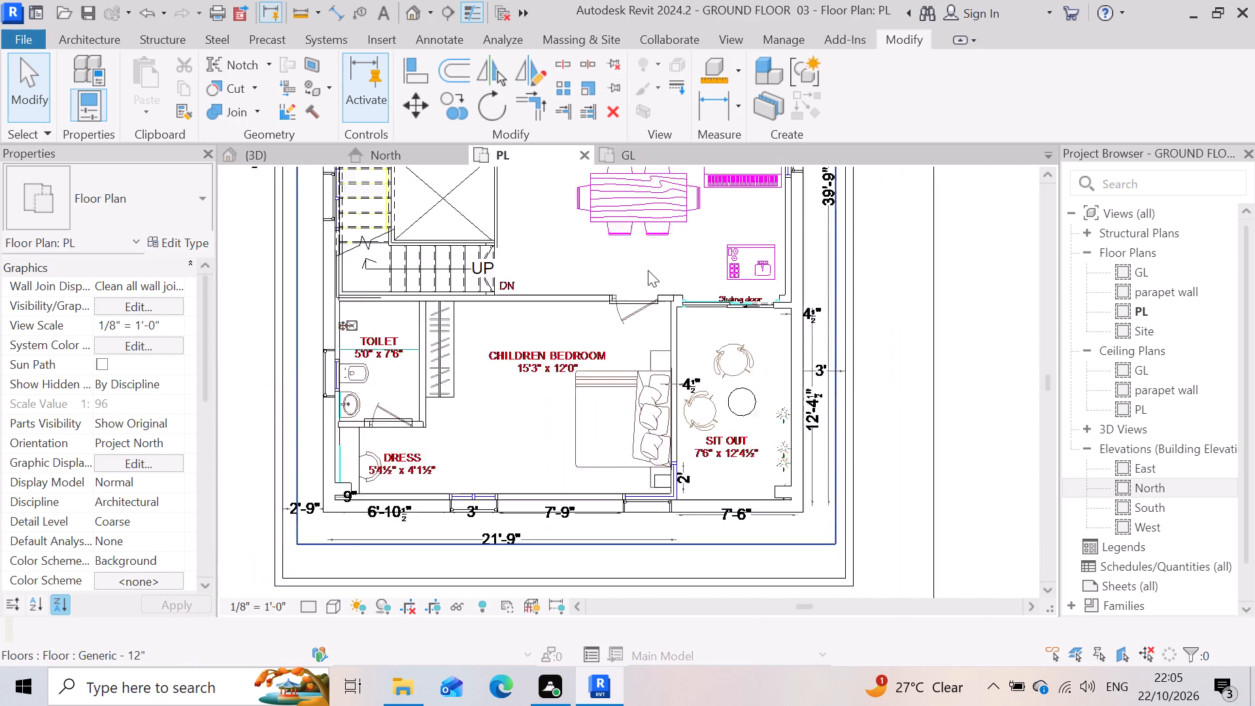
{"action": "scroll", "coordinate": [765, 316], "scroll_direction": "up", "scroll_amount": 4}
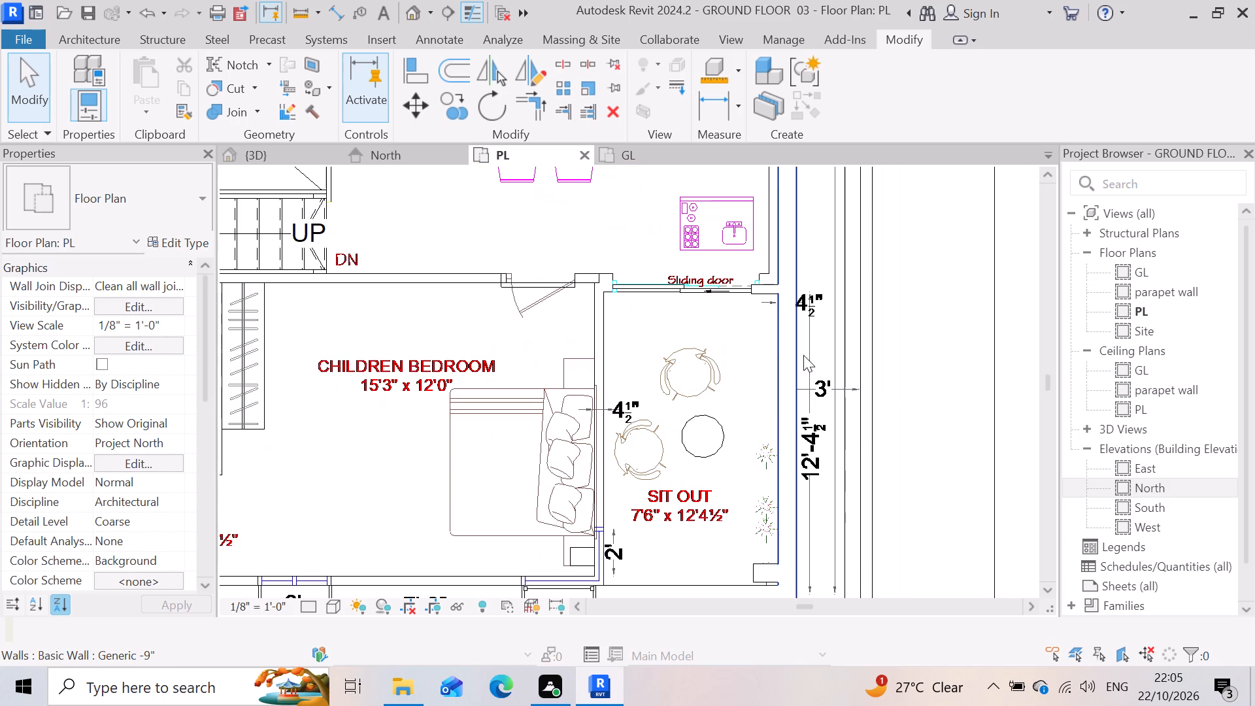
{"action": "scroll", "coordinate": [796, 345], "scroll_direction": "down", "scroll_amount": 4}
{"action": "scroll", "coordinate": [779, 518], "scroll_direction": "up", "scroll_amount": 3}
{"action": "scroll", "coordinate": [731, 461], "scroll_direction": "up", "scroll_amount": 3}
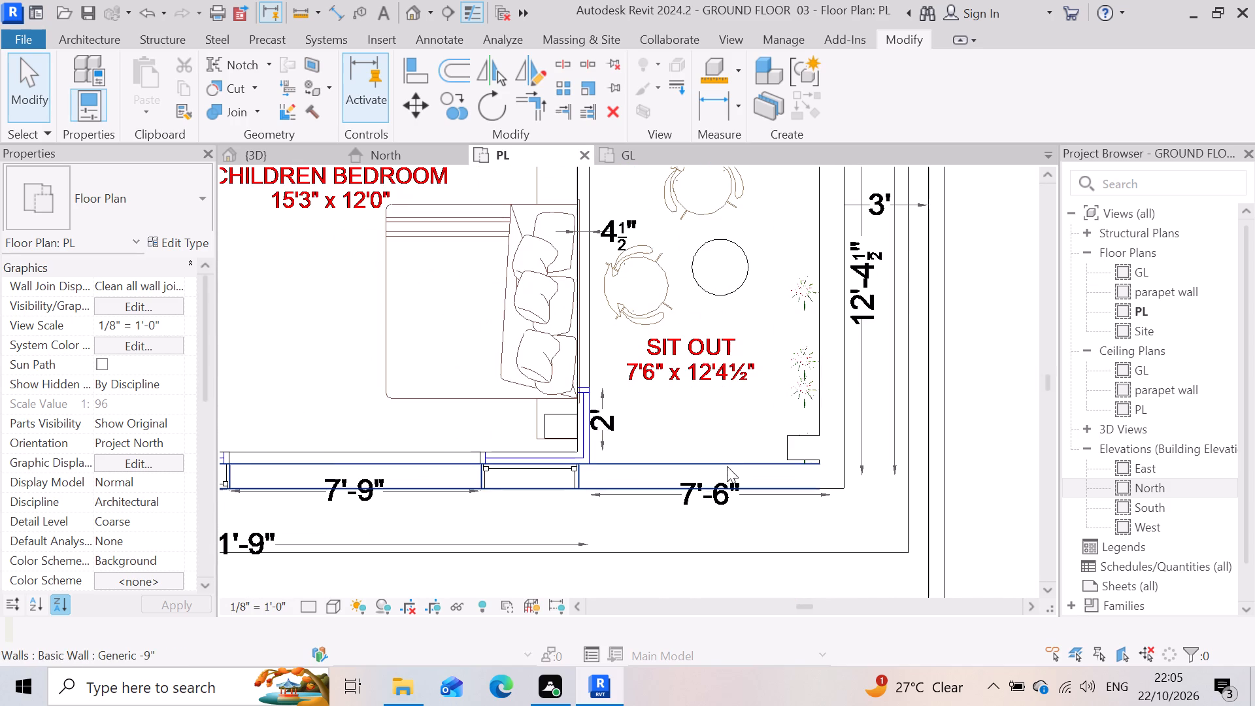
{"action": "scroll", "coordinate": [820, 476], "scroll_direction": "down", "scroll_amount": 3}
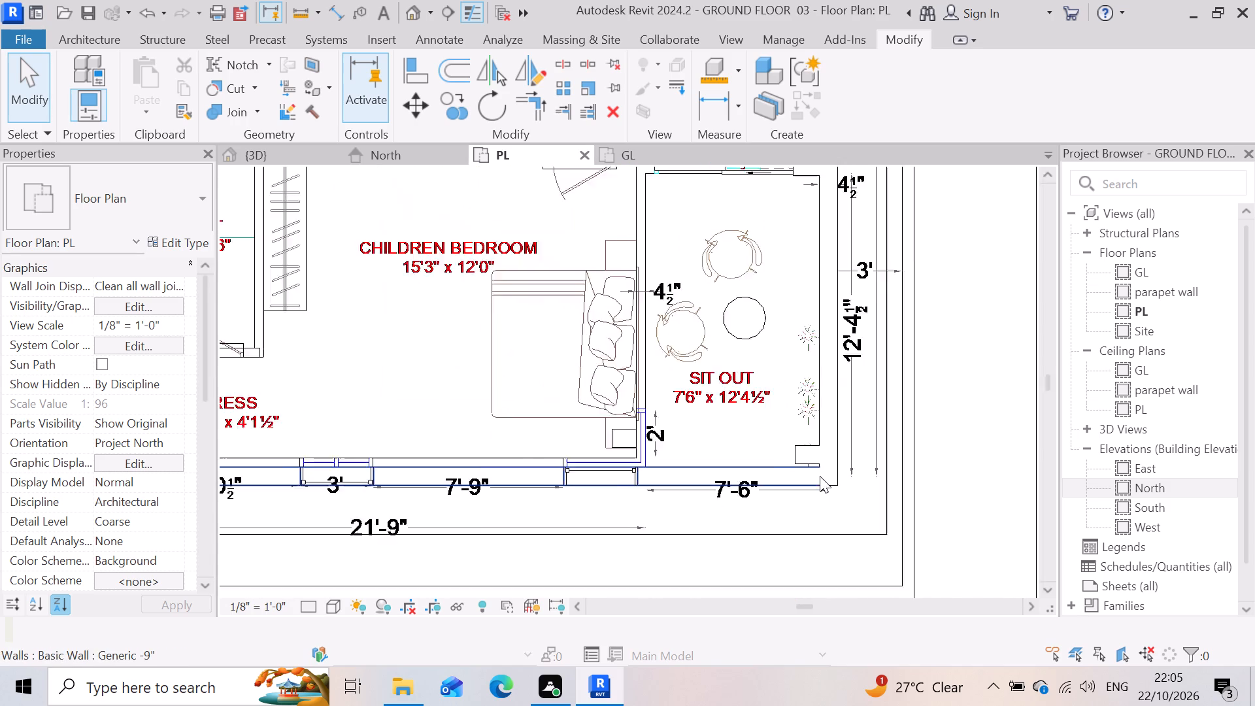
{"action": "scroll", "coordinate": [820, 476], "scroll_direction": "down", "scroll_amount": 1}
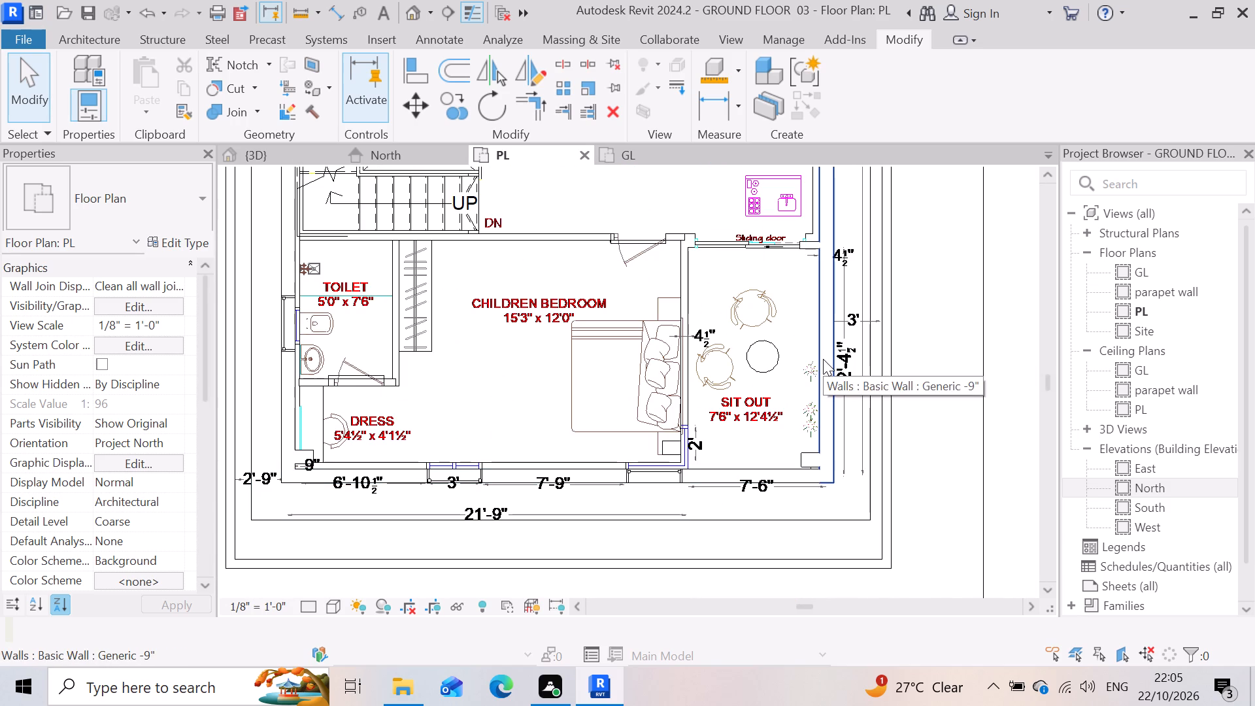
{"action": "scroll", "coordinate": [643, 467], "scroll_direction": "down", "scroll_amount": 3}
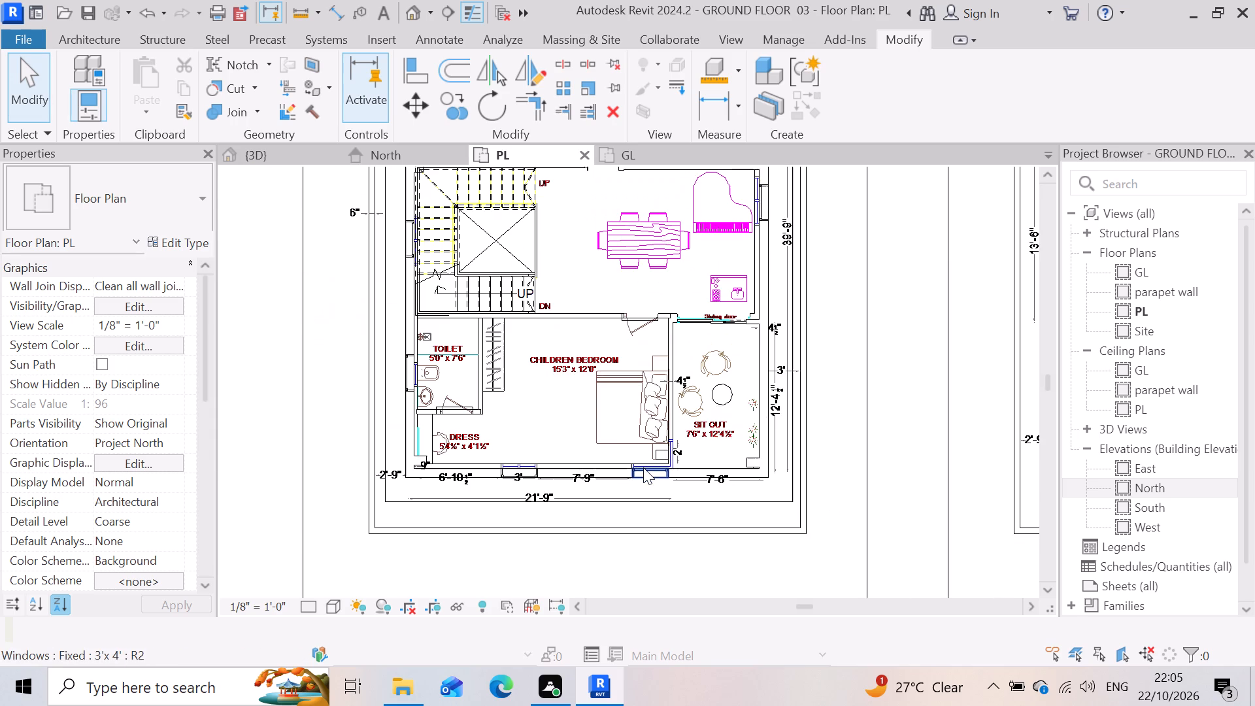
{"action": "scroll", "coordinate": [627, 446], "scroll_direction": "down", "scroll_amount": 4}
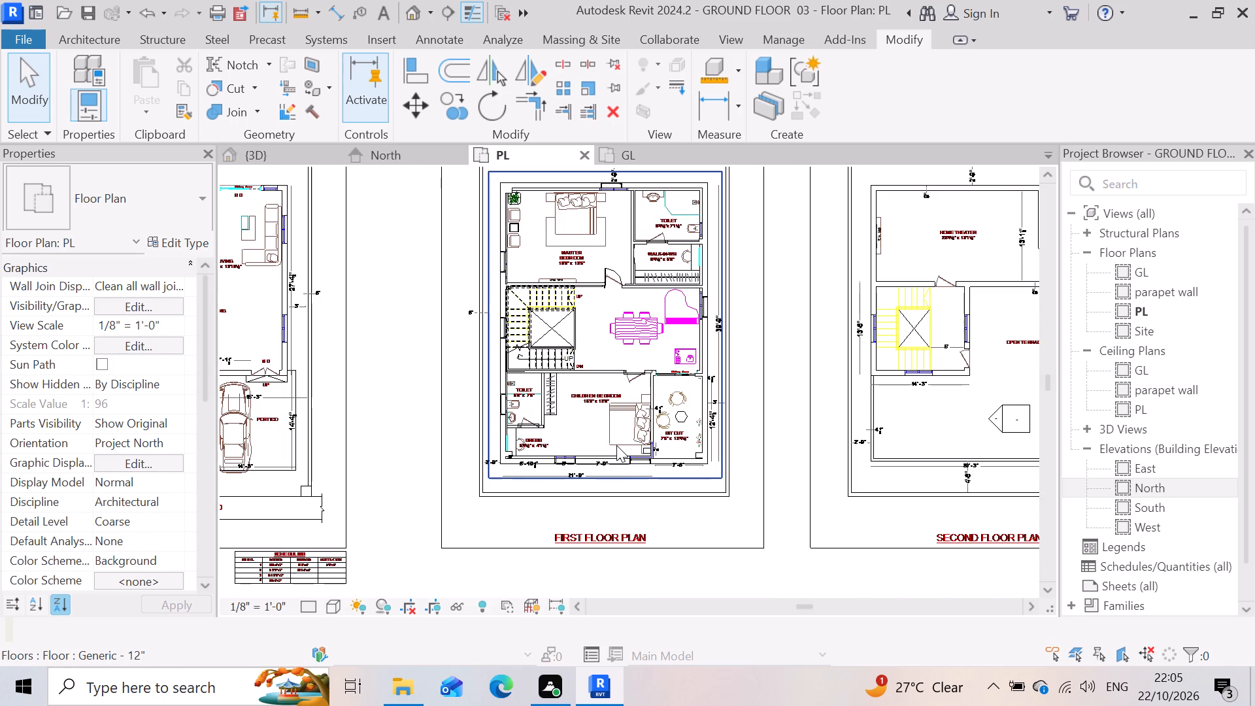
Examine the outer wall along the master bedroom and its attached toilet in the PL floor plan.
{"action": "scroll", "coordinate": [543, 429], "scroll_direction": "down", "scroll_amount": 5}
{"action": "scroll", "coordinate": [575, 289], "scroll_direction": "up", "scroll_amount": 4}
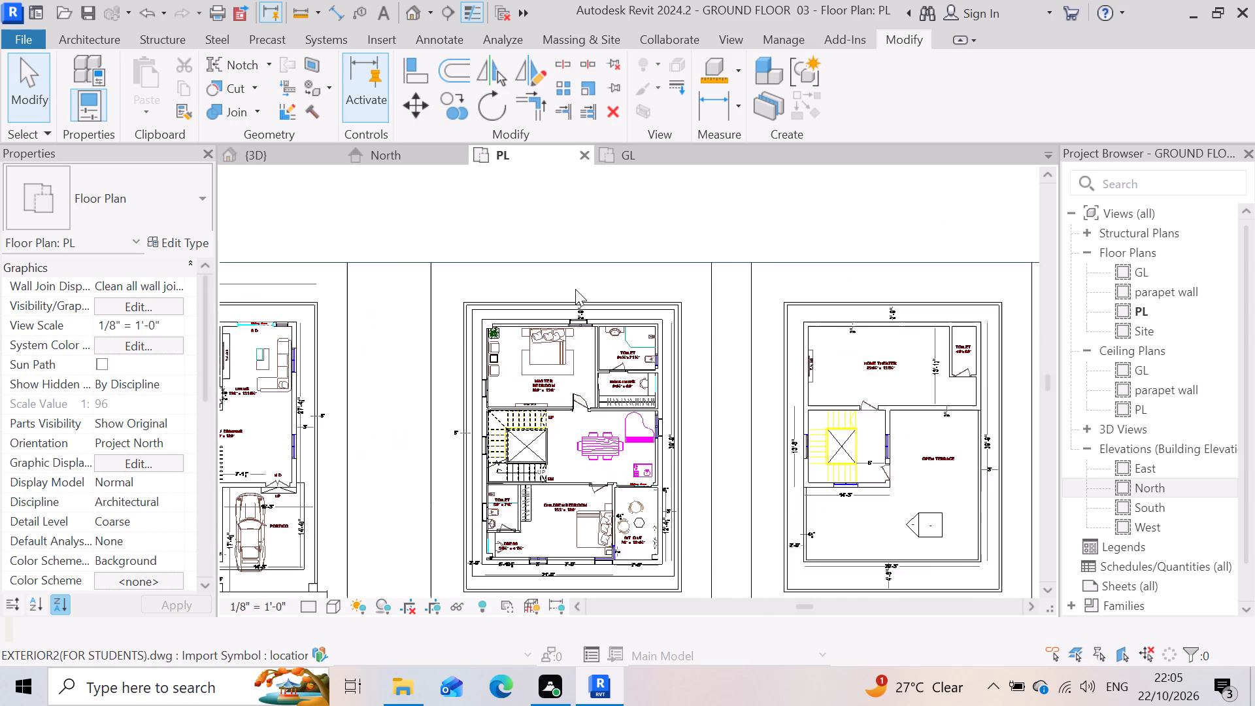
{"action": "scroll", "coordinate": [575, 289], "scroll_direction": "up", "scroll_amount": 3}
{"action": "scroll", "coordinate": [700, 387], "scroll_direction": "up", "scroll_amount": 4}
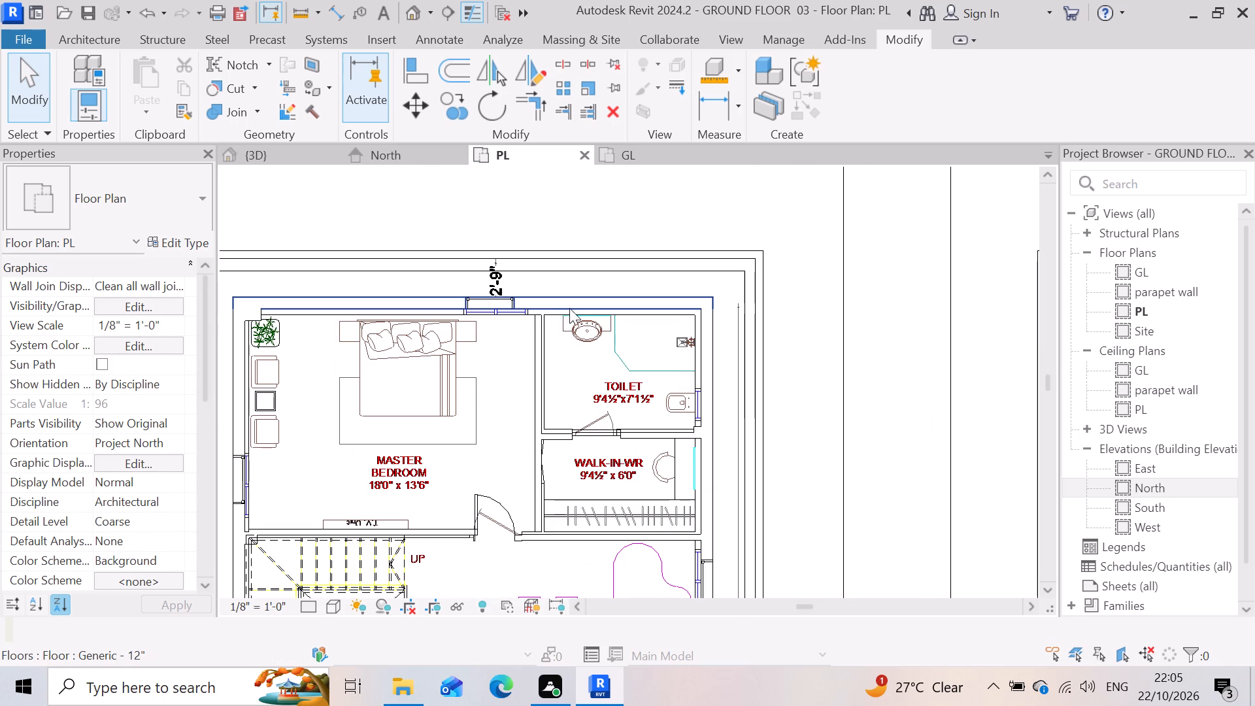
{"action": "scroll", "coordinate": [549, 308], "scroll_direction": "up", "scroll_amount": 4}
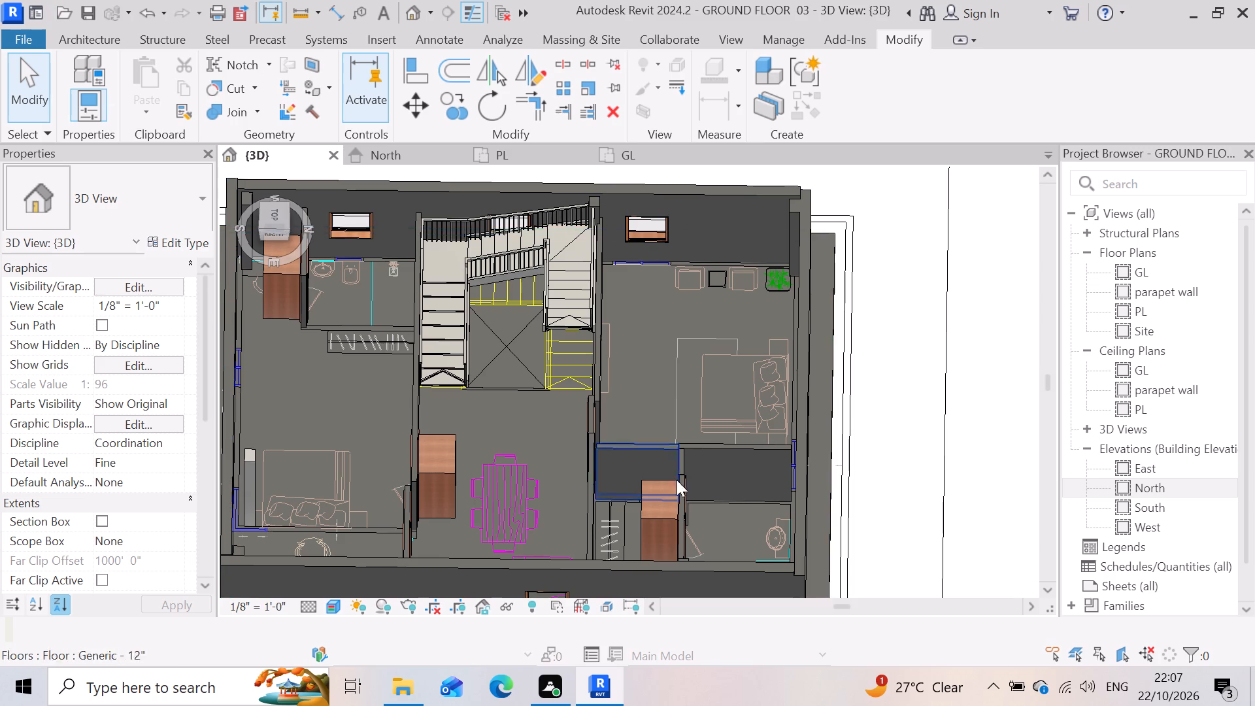
Examine the stair, interior partitions and whole building in 3D from oblique and nearly overhead viewpoints.
{"action": "scroll", "coordinate": [771, 500], "scroll_direction": "down", "scroll_amount": 5}
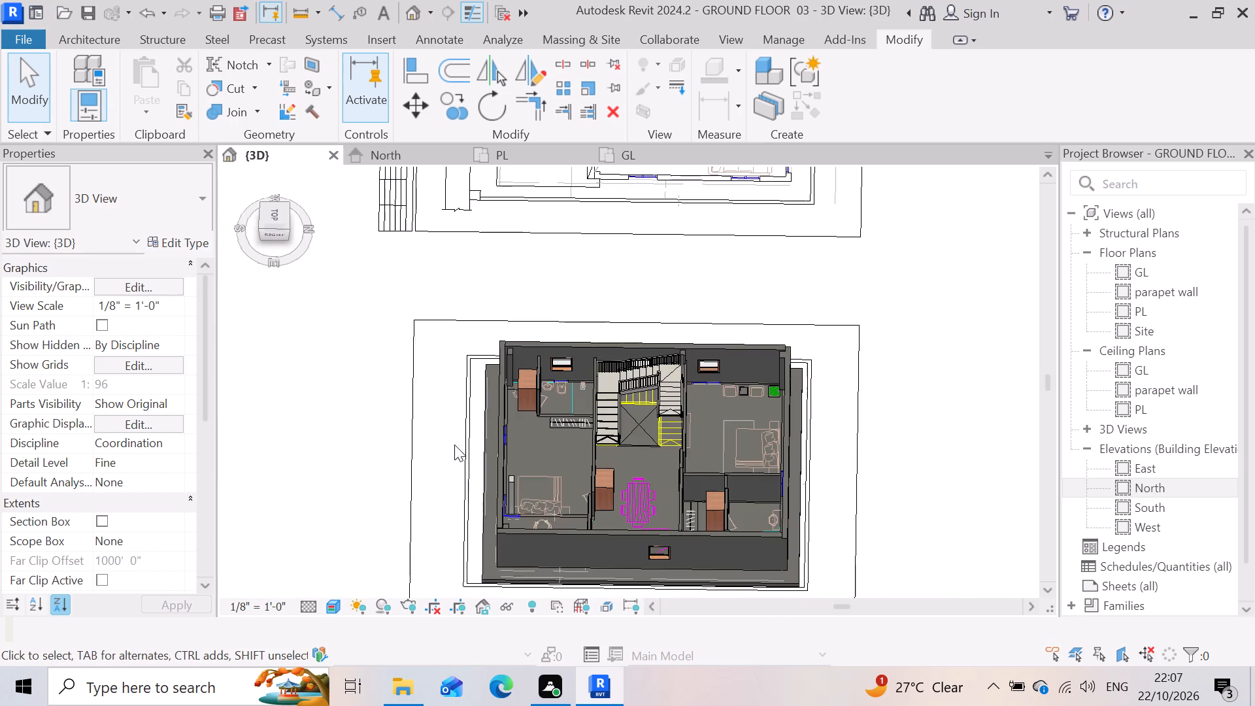
{"action": "scroll", "coordinate": [488, 431], "scroll_direction": "up", "scroll_amount": 7}
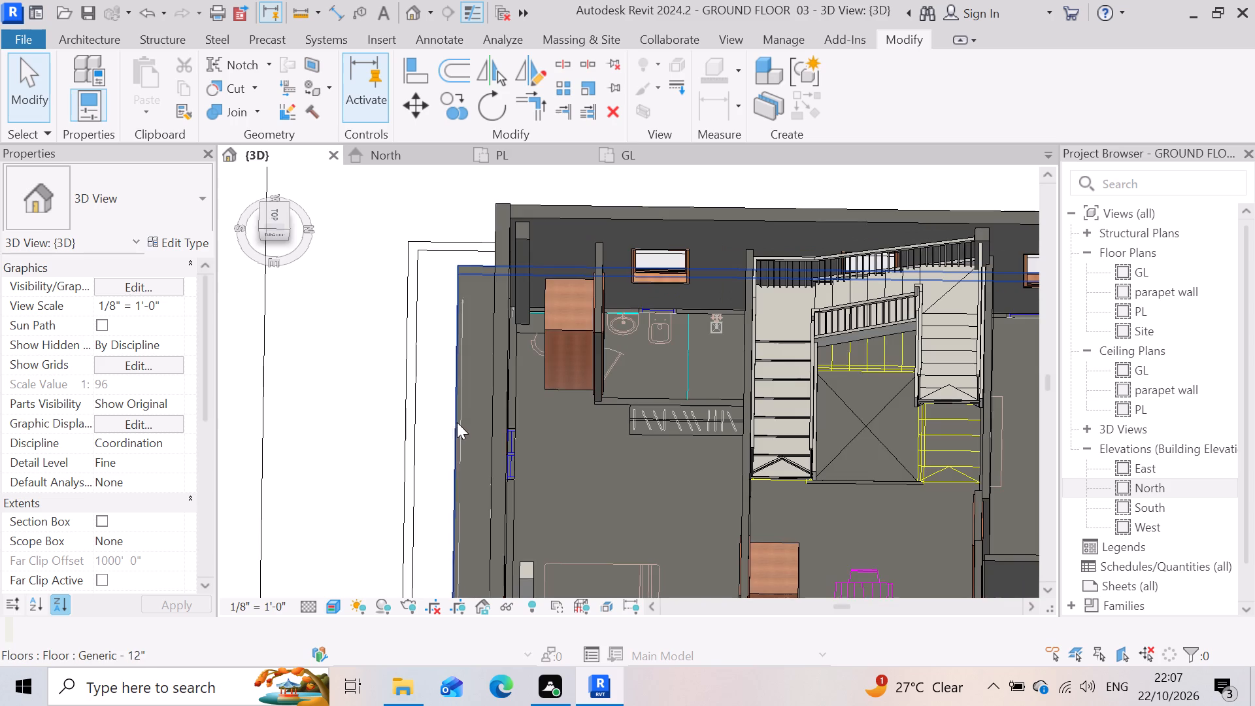
{"action": "scroll", "coordinate": [586, 367], "scroll_direction": "down", "scroll_amount": 9}
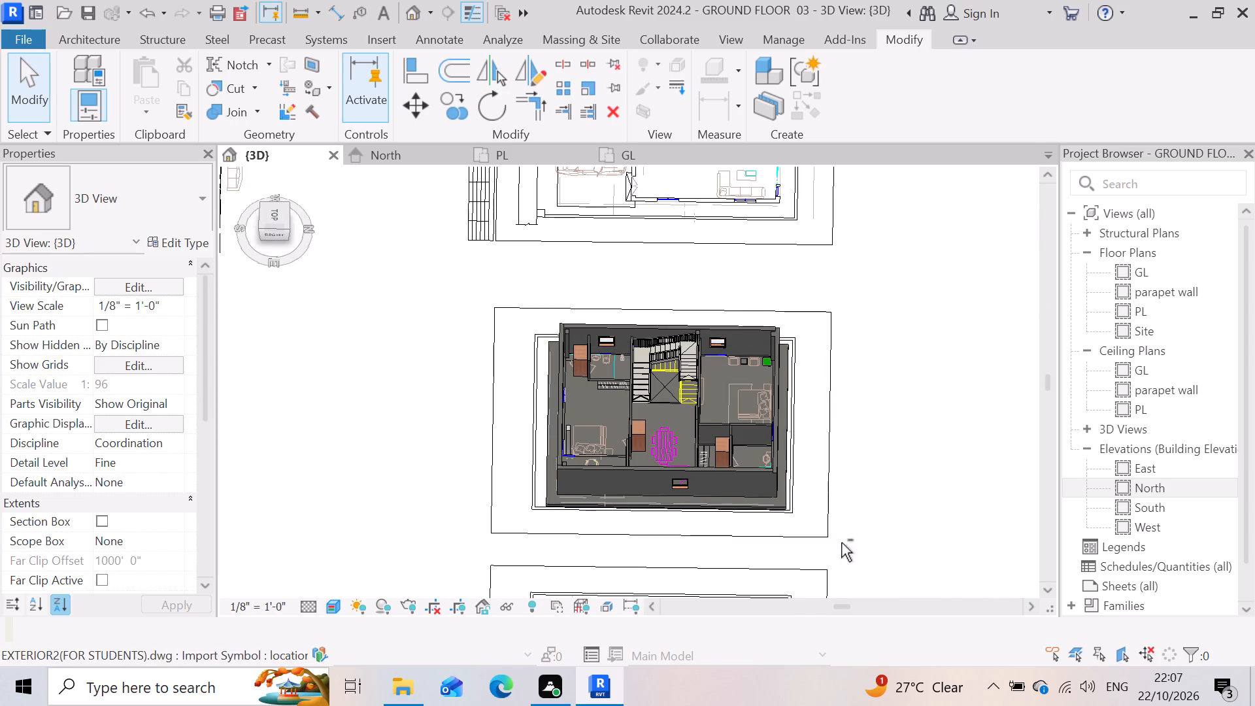
{"action": "middle_click_drag", "start_coordinate": [823, 550], "coordinate": [792, 484], "text": "shift"}
{"action": "middle_click_drag", "start_coordinate": [789, 454], "coordinate": [795, 402], "text": "shift"}
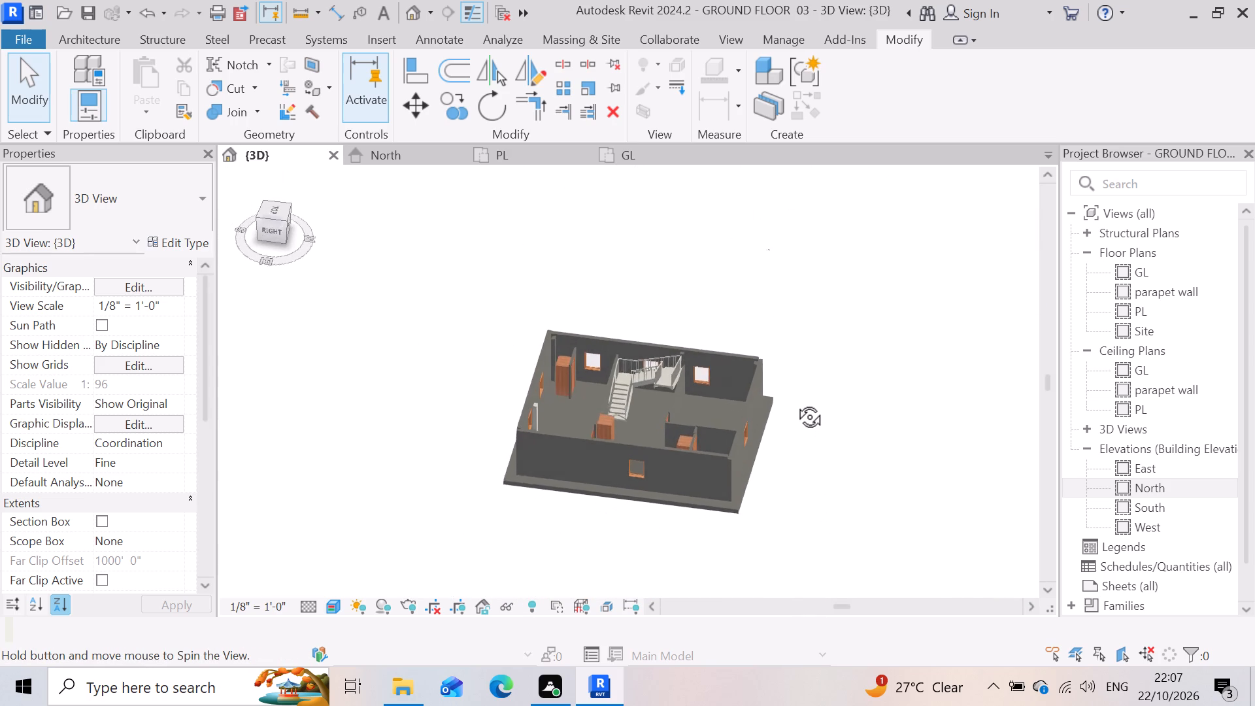
{"action": "middle_click_drag", "start_coordinate": [795, 402], "coordinate": [801, 384], "text": "shift"}
{"action": "scroll", "coordinate": [764, 449], "scroll_direction": "up", "scroll_amount": 3}
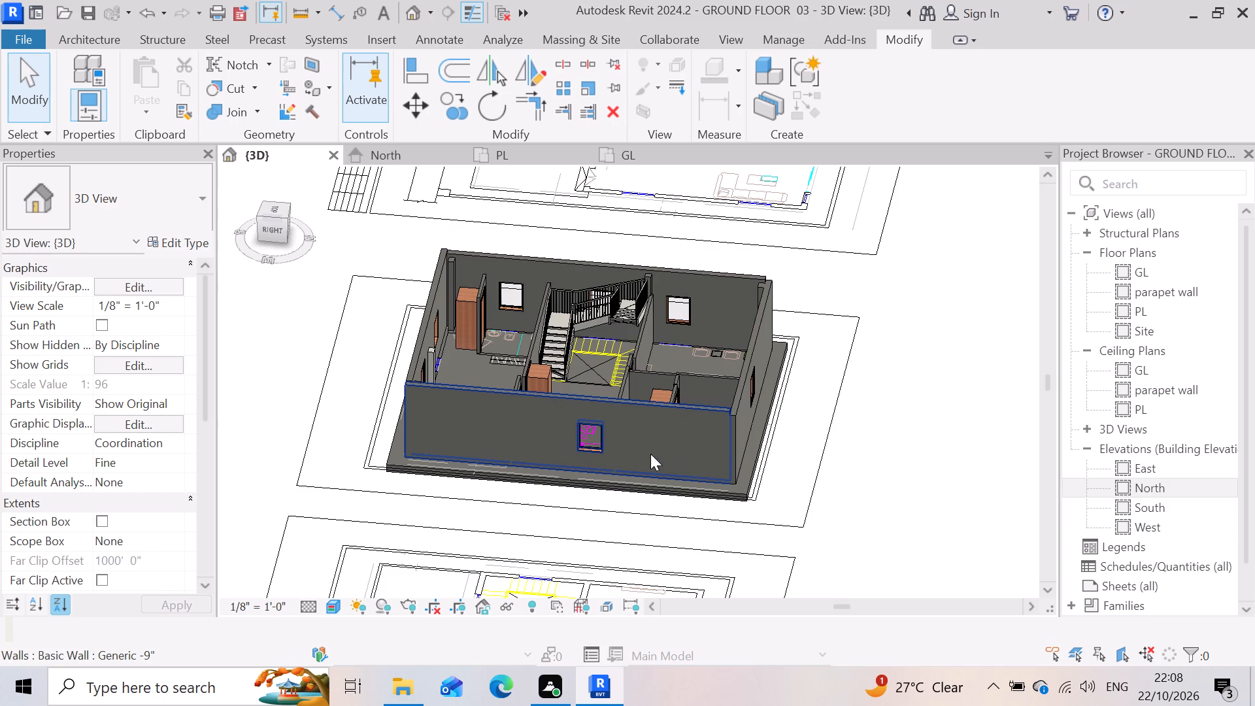
{"action": "scroll", "coordinate": [610, 441], "scroll_direction": "down", "scroll_amount": 3}
{"action": "scroll", "coordinate": [694, 358], "scroll_direction": "up", "scroll_amount": 3}
{"action": "scroll", "coordinate": [631, 412], "scroll_direction": "up", "scroll_amount": 4}
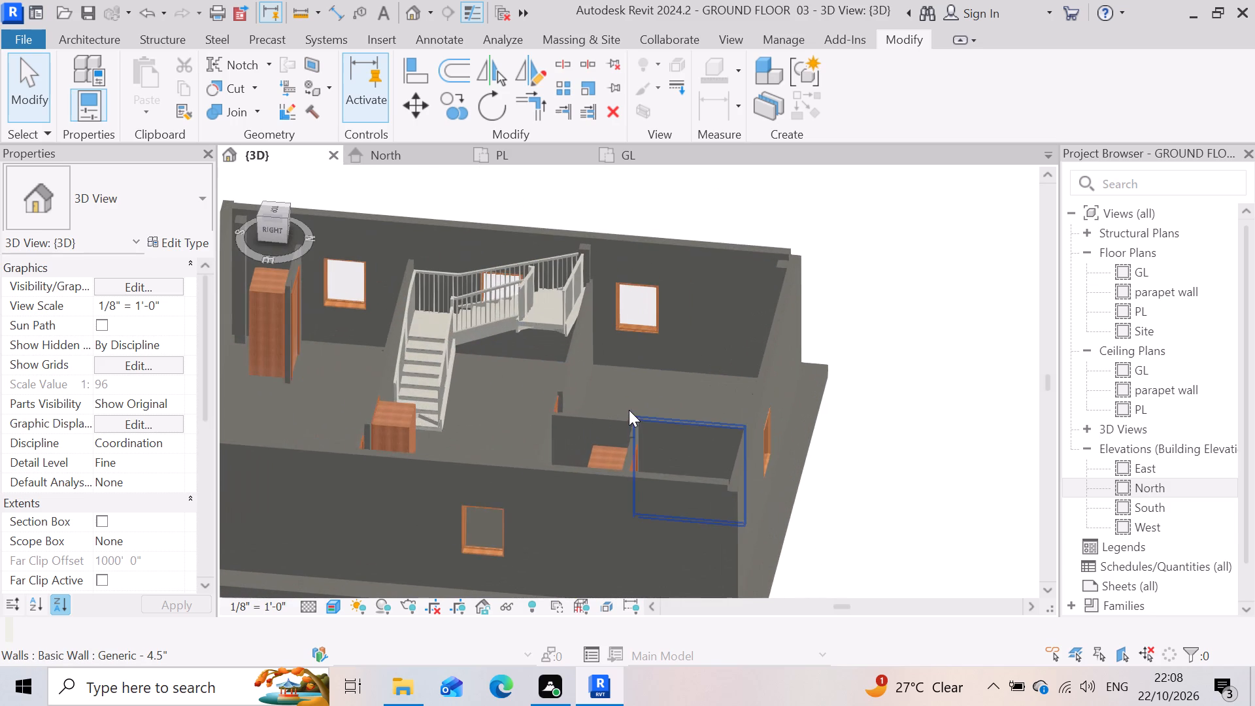
{"action": "scroll", "coordinate": [884, 392], "scroll_direction": "down", "scroll_amount": 3}
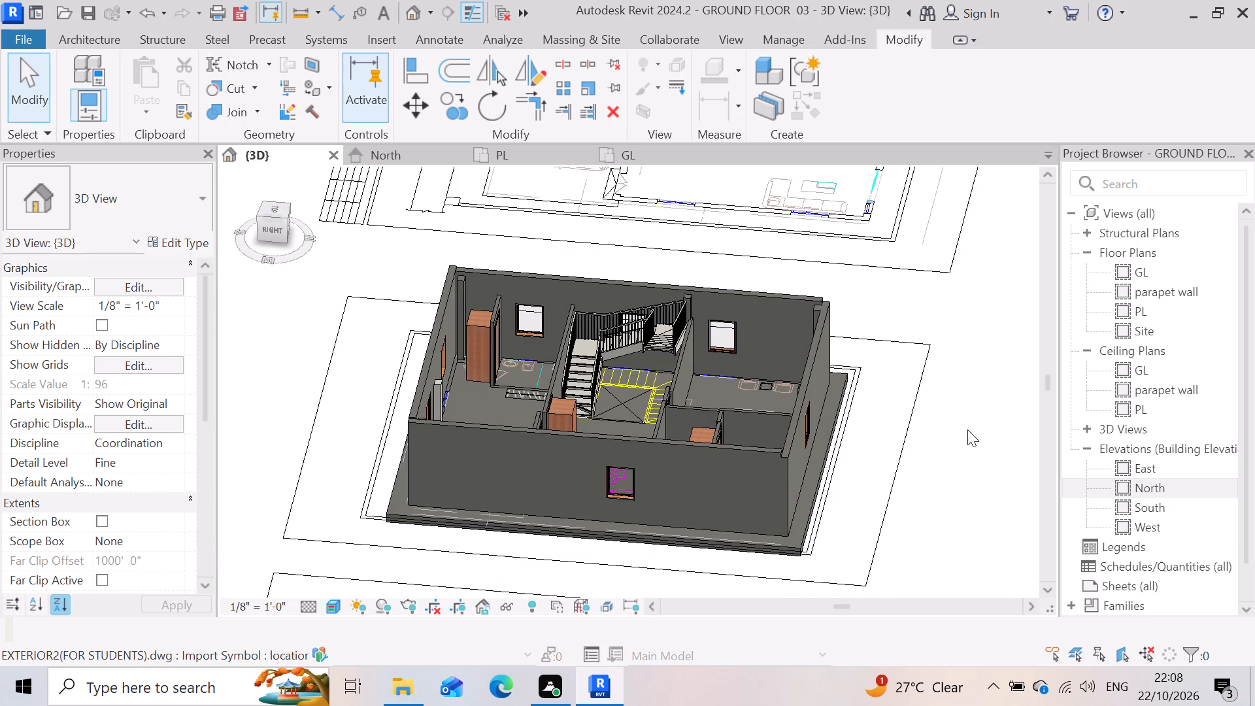
{"action": "middle_click_drag", "start_coordinate": [884, 520], "coordinate": [877, 525], "text": "shift"}
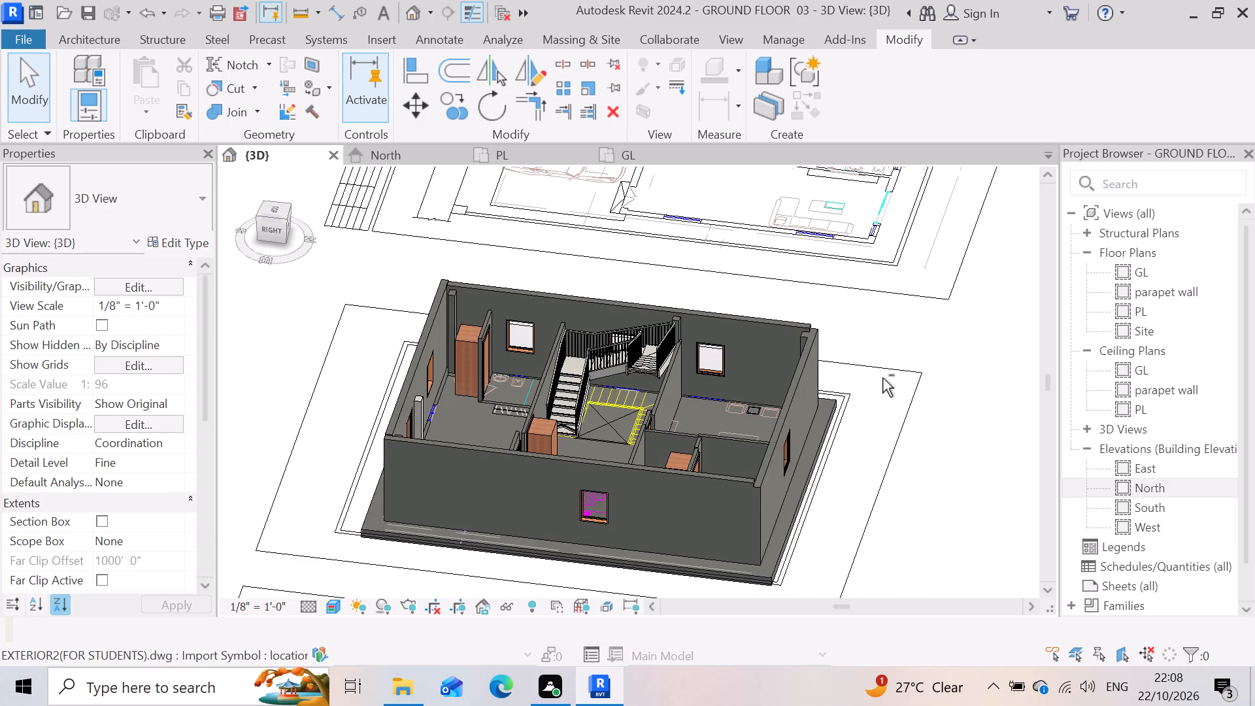
{"action": "middle_click_drag", "start_coordinate": [882, 378], "coordinate": [797, 452], "text": "shift"}
{"action": "scroll", "coordinate": [880, 342], "scroll_direction": "down", "scroll_amount": 8}
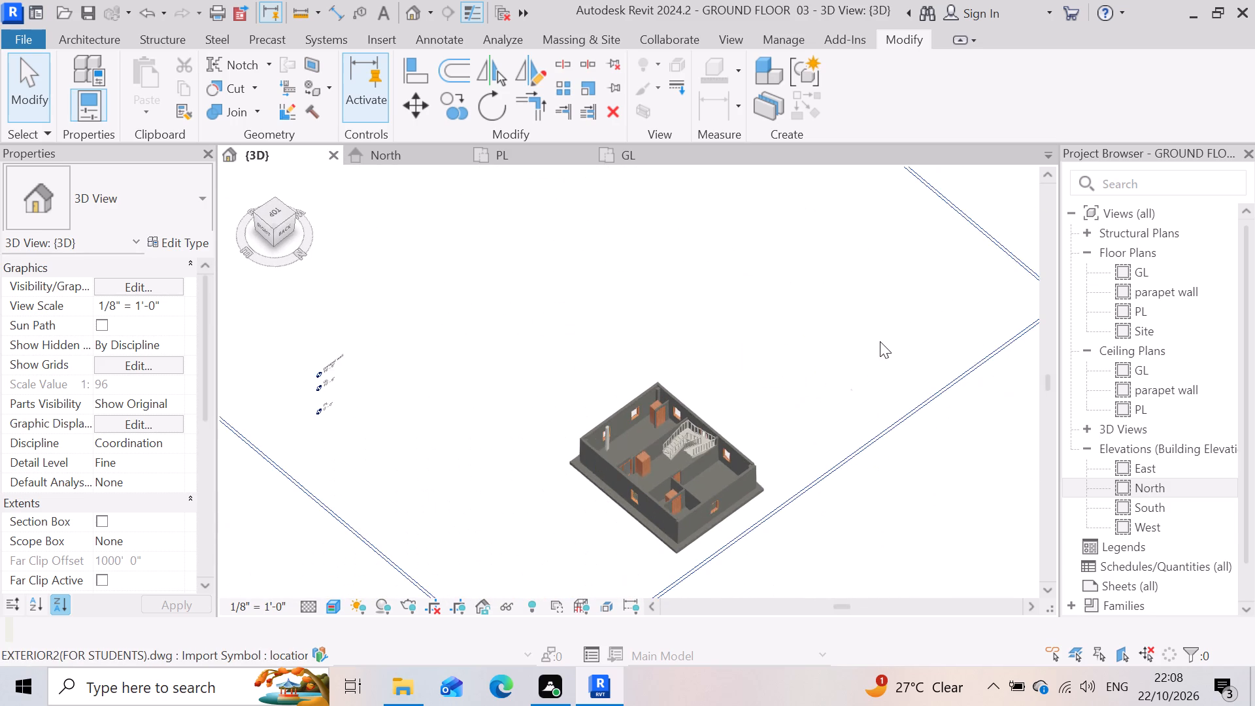
{"action": "middle_click_drag", "start_coordinate": [919, 387], "coordinate": [844, 480], "text": "shift"}
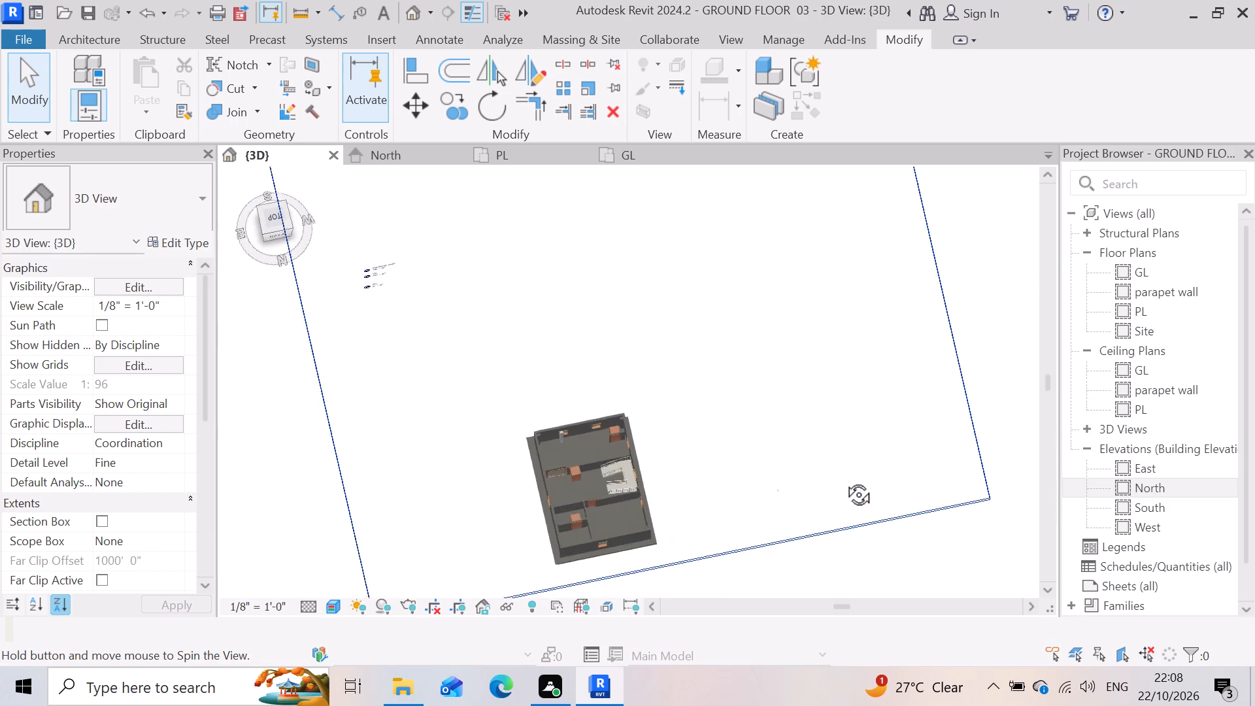
{"action": "middle_click_drag", "start_coordinate": [844, 480], "coordinate": [841, 480], "text": "shift"}
{"action": "middle_click", "coordinate": [539, 505], "text": "shift"}
{"action": "scroll", "coordinate": [777, 430], "scroll_direction": "down", "scroll_amount": 3}
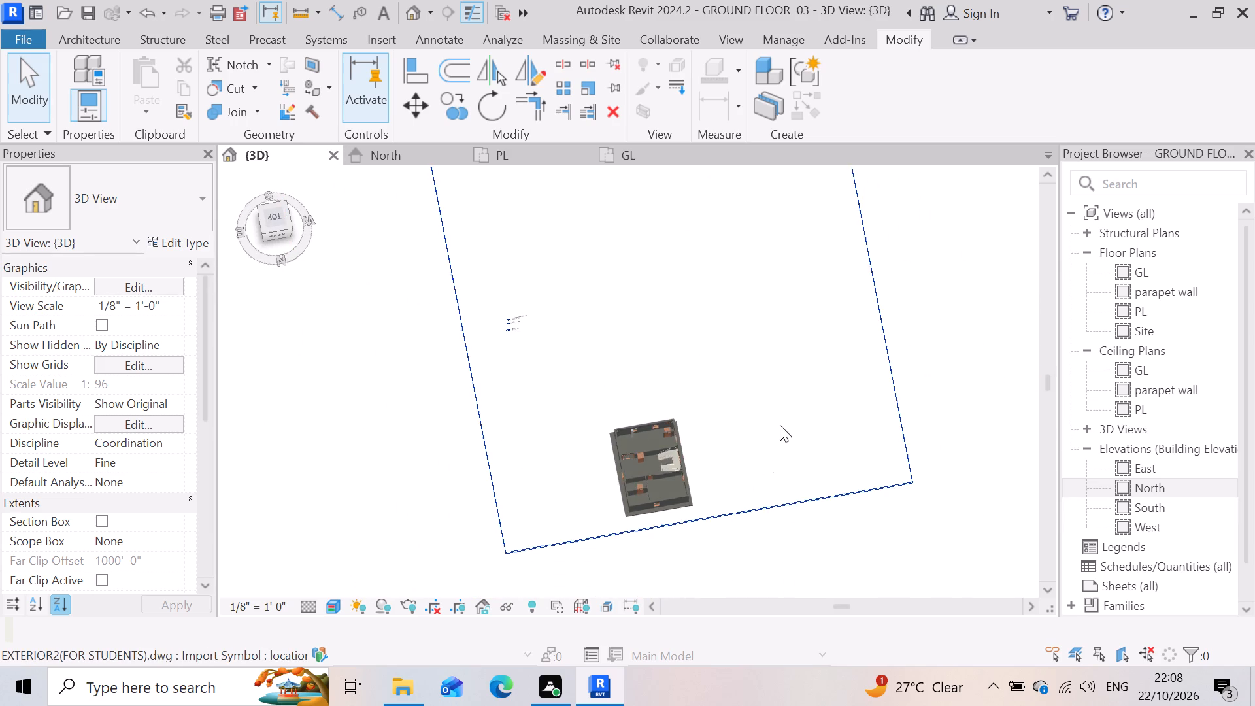
Examine the whole building in 3D from several angles, including the home isometric view of its outer walls and stair.
{"action": "middle_click_drag", "start_coordinate": [878, 419], "coordinate": [647, 513], "text": "shift"}
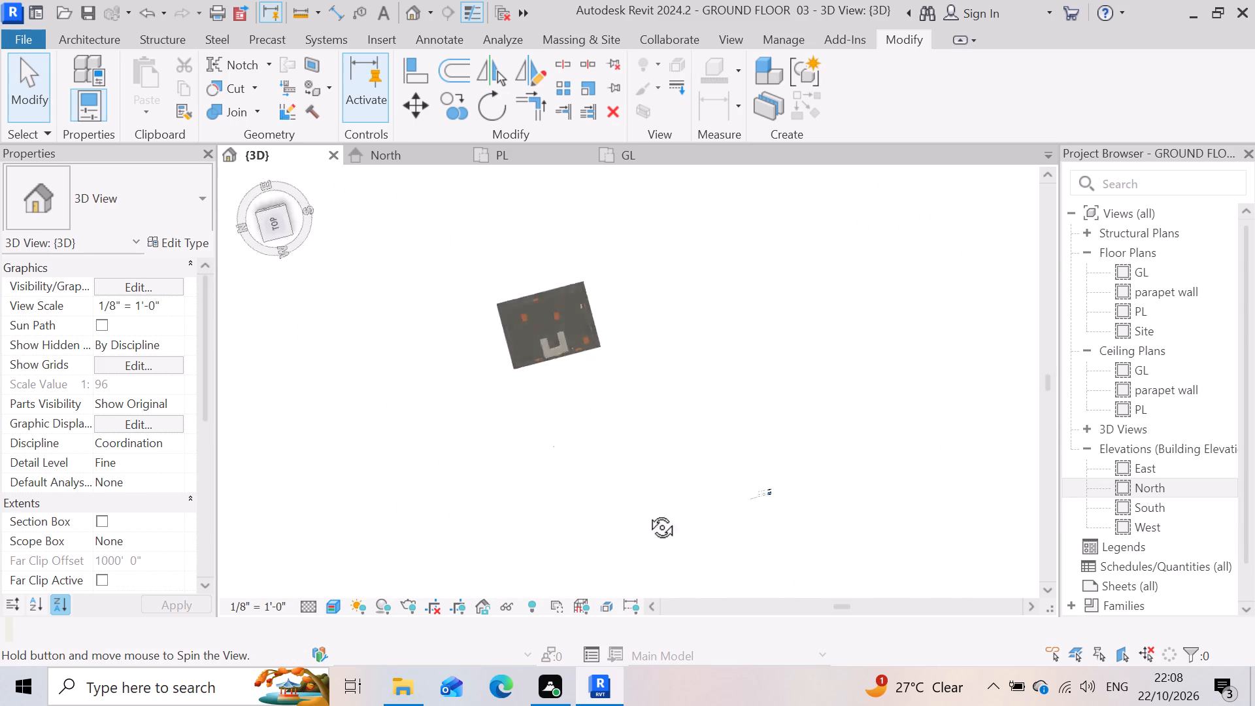
{"action": "middle_click_drag", "start_coordinate": [647, 513], "coordinate": [624, 428], "text": "shift"}
{"action": "middle_click_drag", "start_coordinate": [626, 342], "coordinate": [635, 278], "text": "shift"}
{"action": "scroll", "coordinate": [593, 288], "scroll_direction": "up", "scroll_amount": 3}
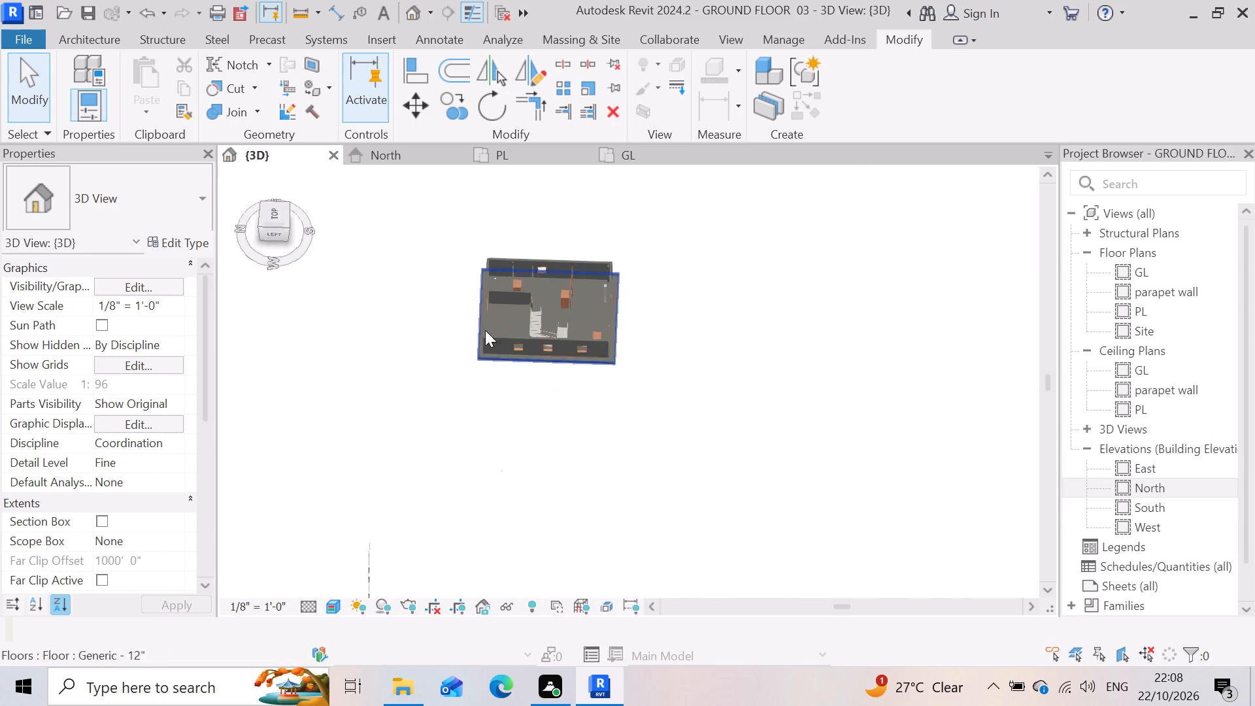
{"action": "scroll", "coordinate": [477, 340], "scroll_direction": "up", "scroll_amount": 7}
{"action": "scroll", "coordinate": [858, 565], "scroll_direction": "down", "scroll_amount": 3}
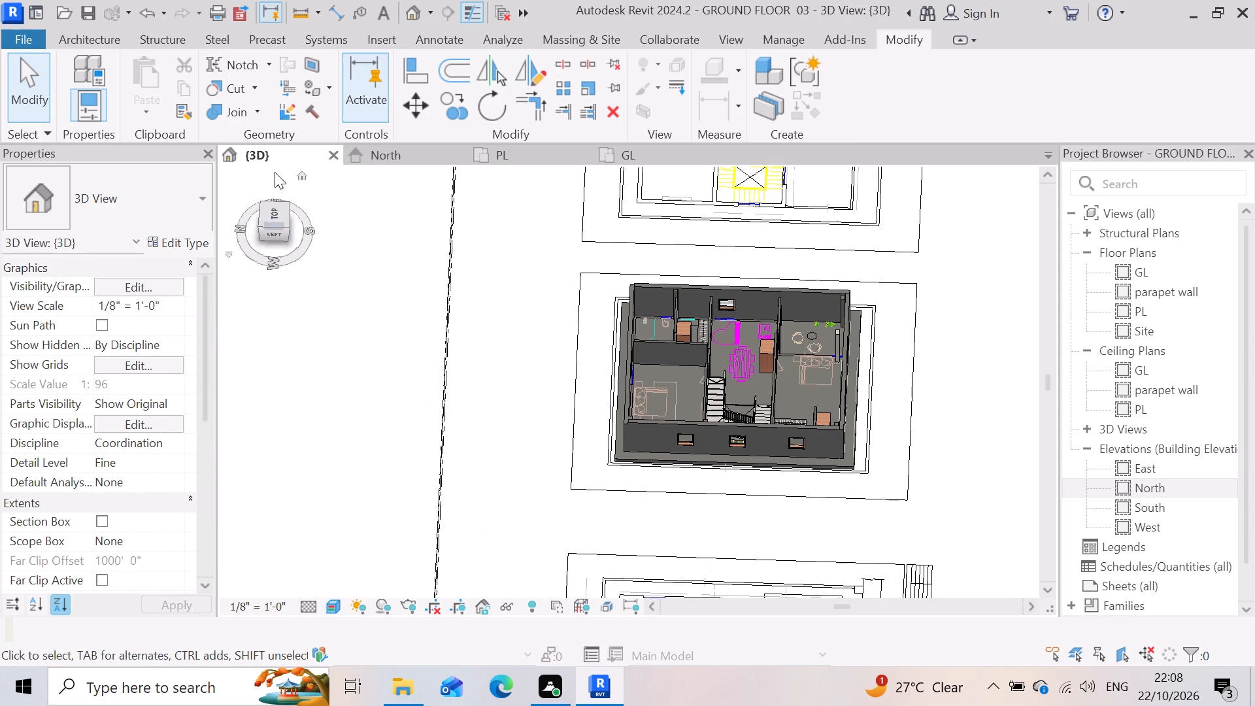
{"action": "left_click", "coordinate": [309, 178]}
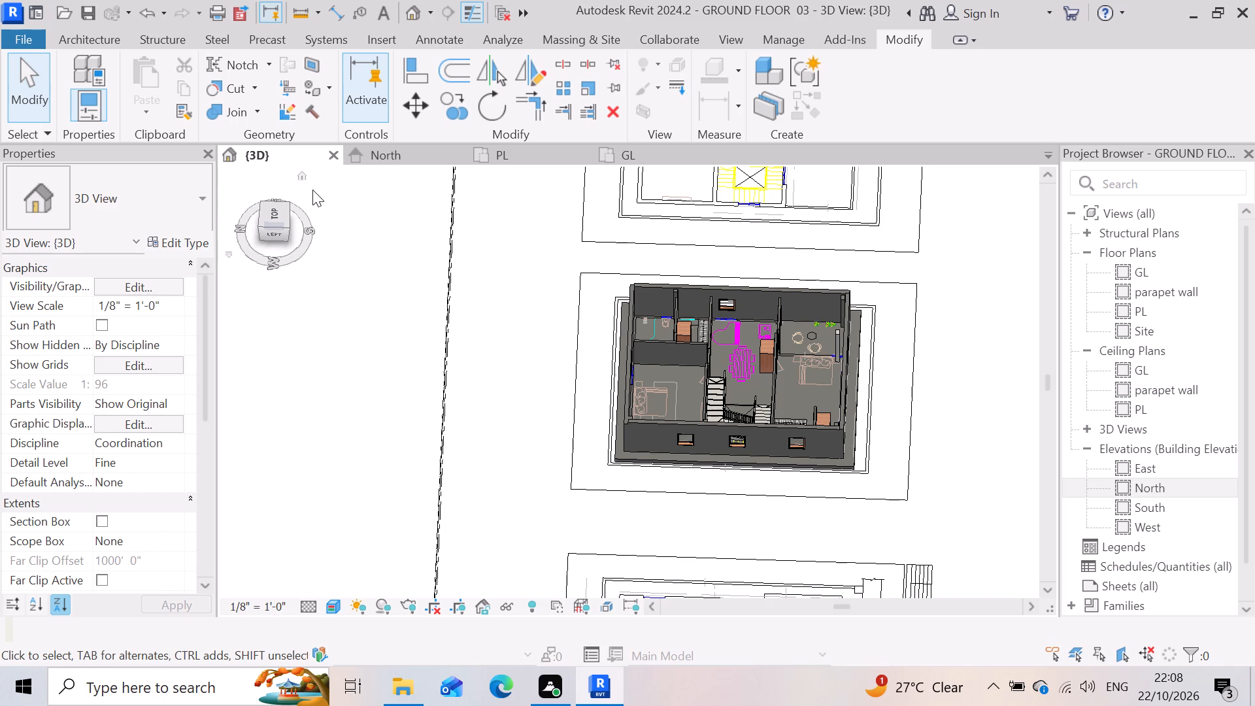
{"action": "left_click", "coordinate": [295, 176]}
{"action": "double_click", "coordinate": [303, 178]}
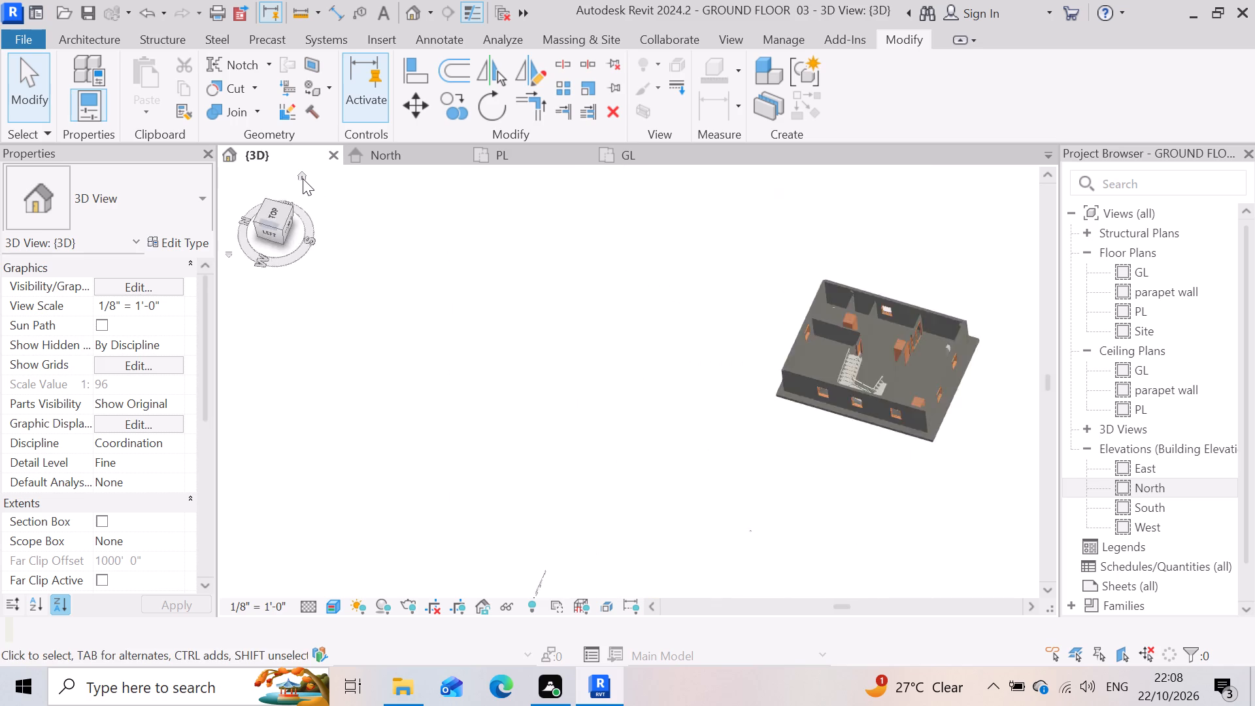
{"action": "scroll", "coordinate": [790, 356], "scroll_direction": "up", "scroll_amount": 3}
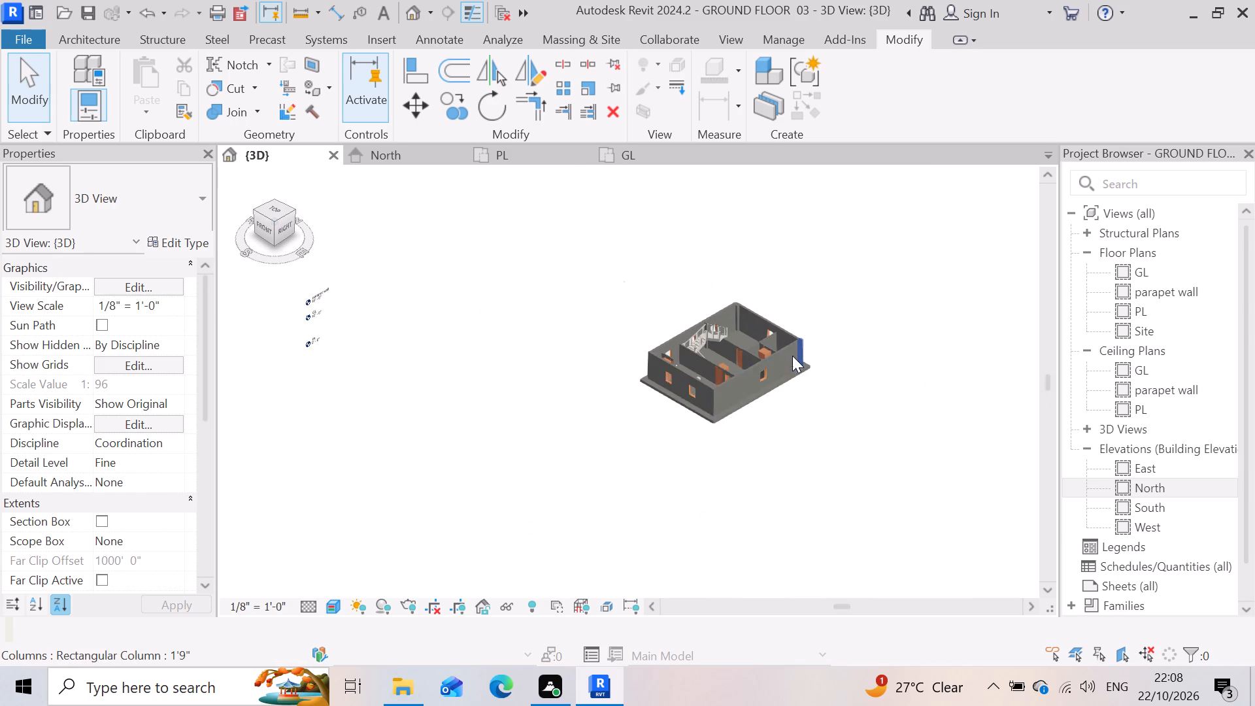
{"action": "scroll", "coordinate": [784, 355], "scroll_direction": "up", "scroll_amount": 4}
{"action": "scroll", "coordinate": [659, 390], "scroll_direction": "up", "scroll_amount": 4}
{"action": "scroll", "coordinate": [718, 448], "scroll_direction": "up", "scroll_amount": 3}
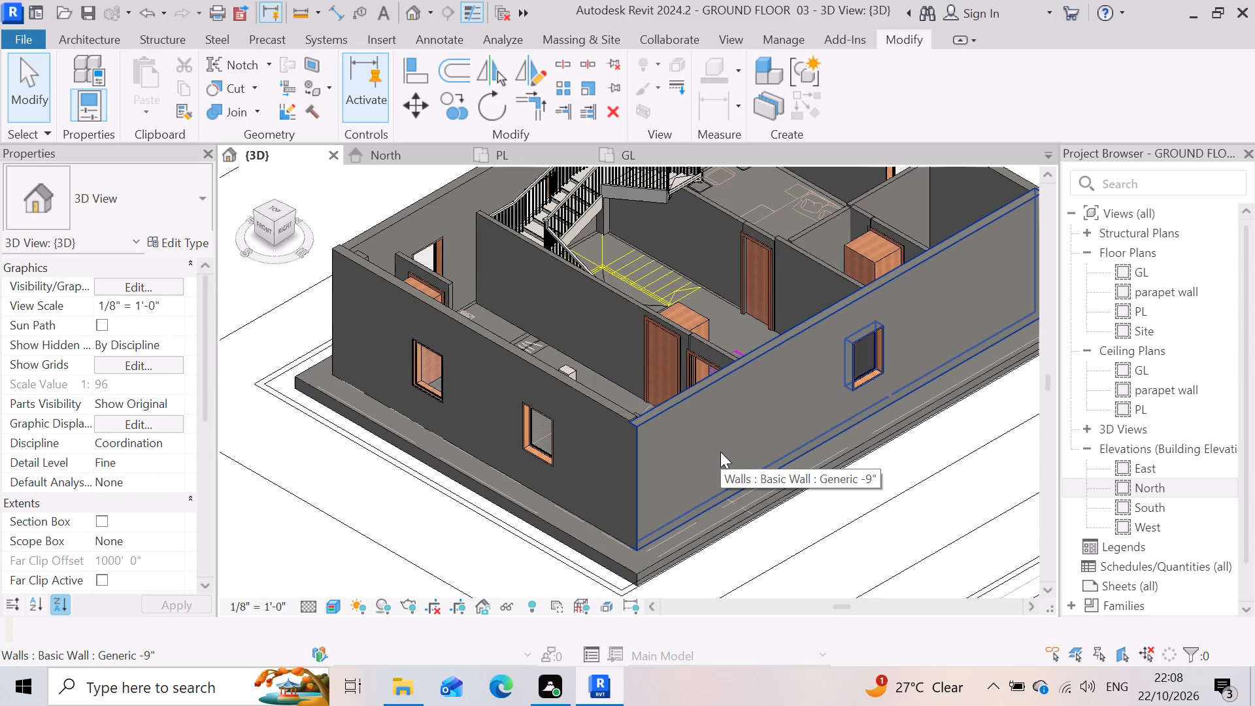
Save the project.
{"action": "key", "text": "ctrl+s"}
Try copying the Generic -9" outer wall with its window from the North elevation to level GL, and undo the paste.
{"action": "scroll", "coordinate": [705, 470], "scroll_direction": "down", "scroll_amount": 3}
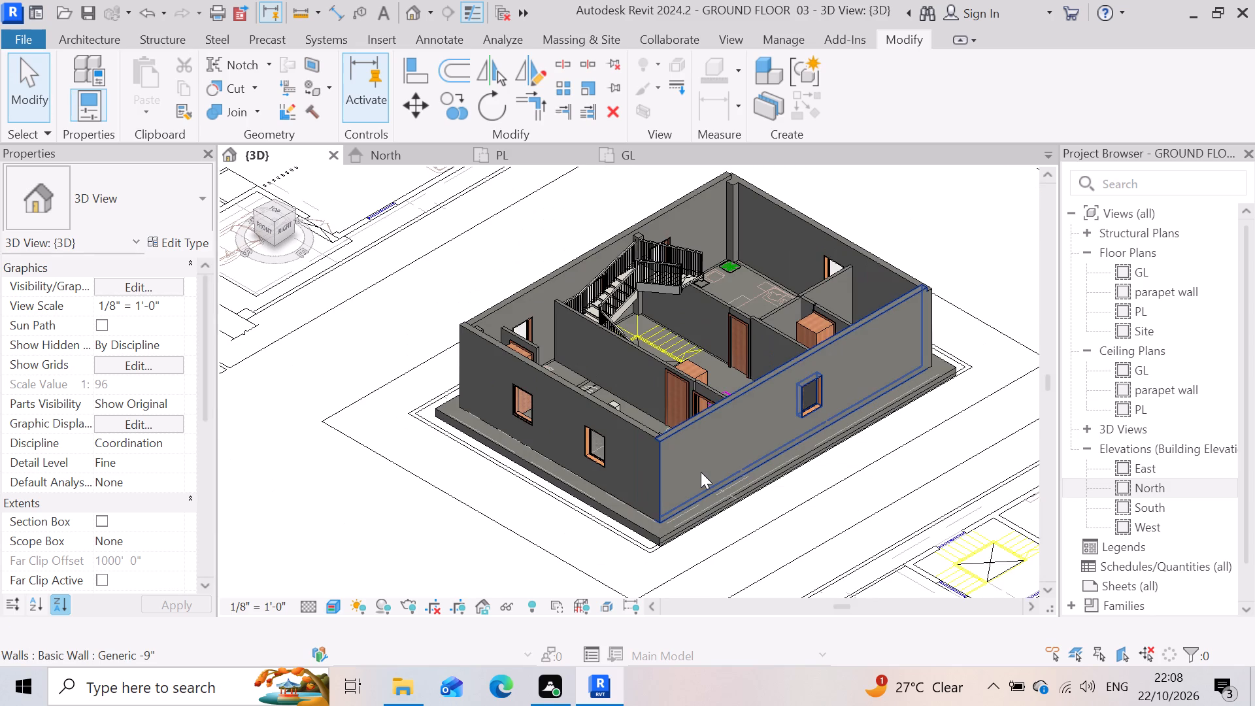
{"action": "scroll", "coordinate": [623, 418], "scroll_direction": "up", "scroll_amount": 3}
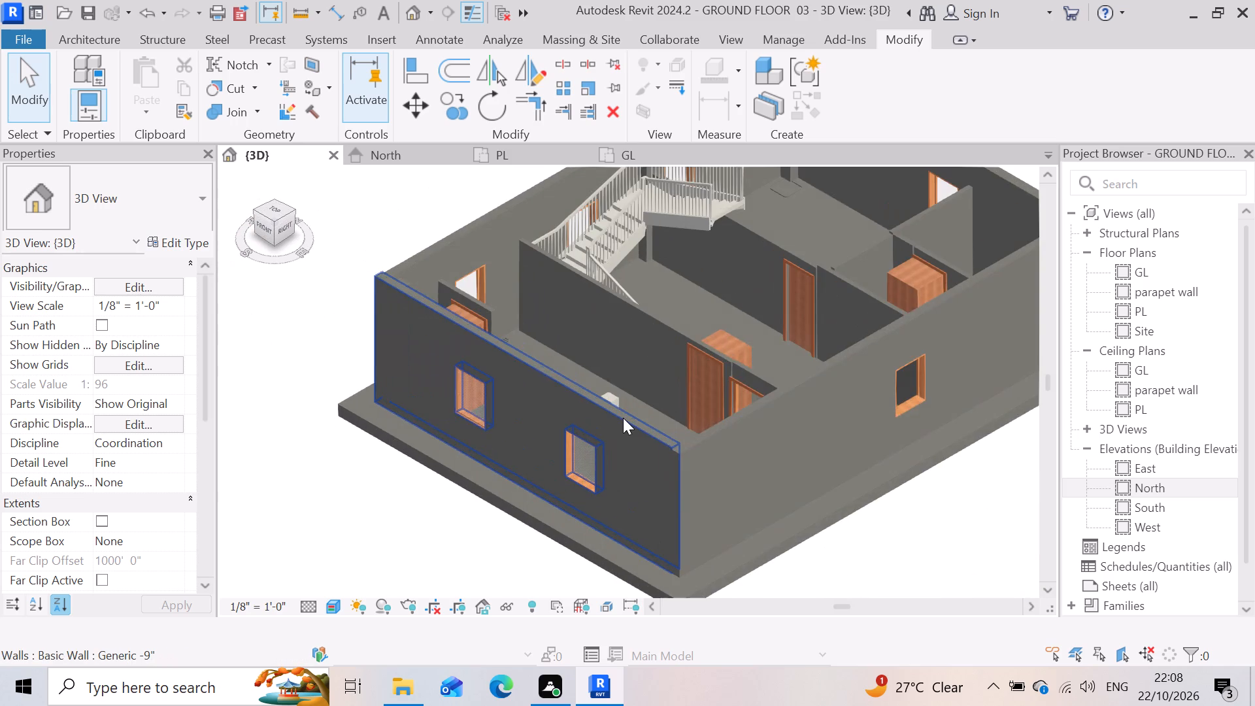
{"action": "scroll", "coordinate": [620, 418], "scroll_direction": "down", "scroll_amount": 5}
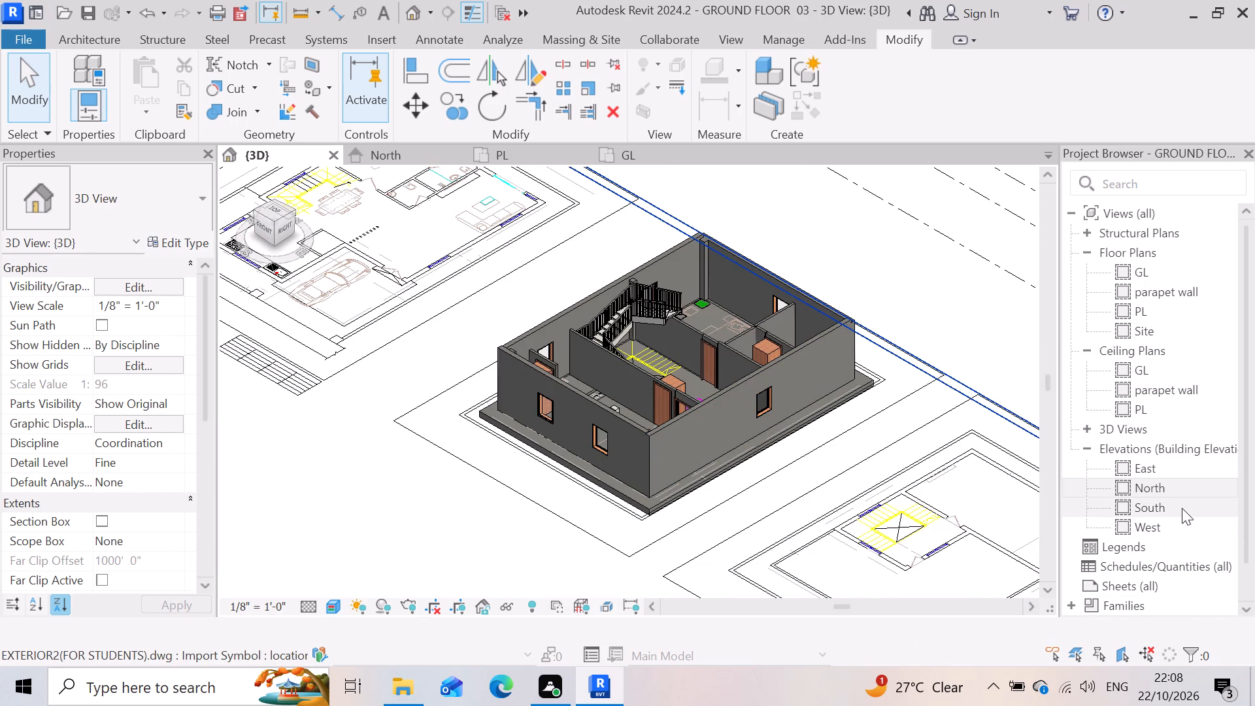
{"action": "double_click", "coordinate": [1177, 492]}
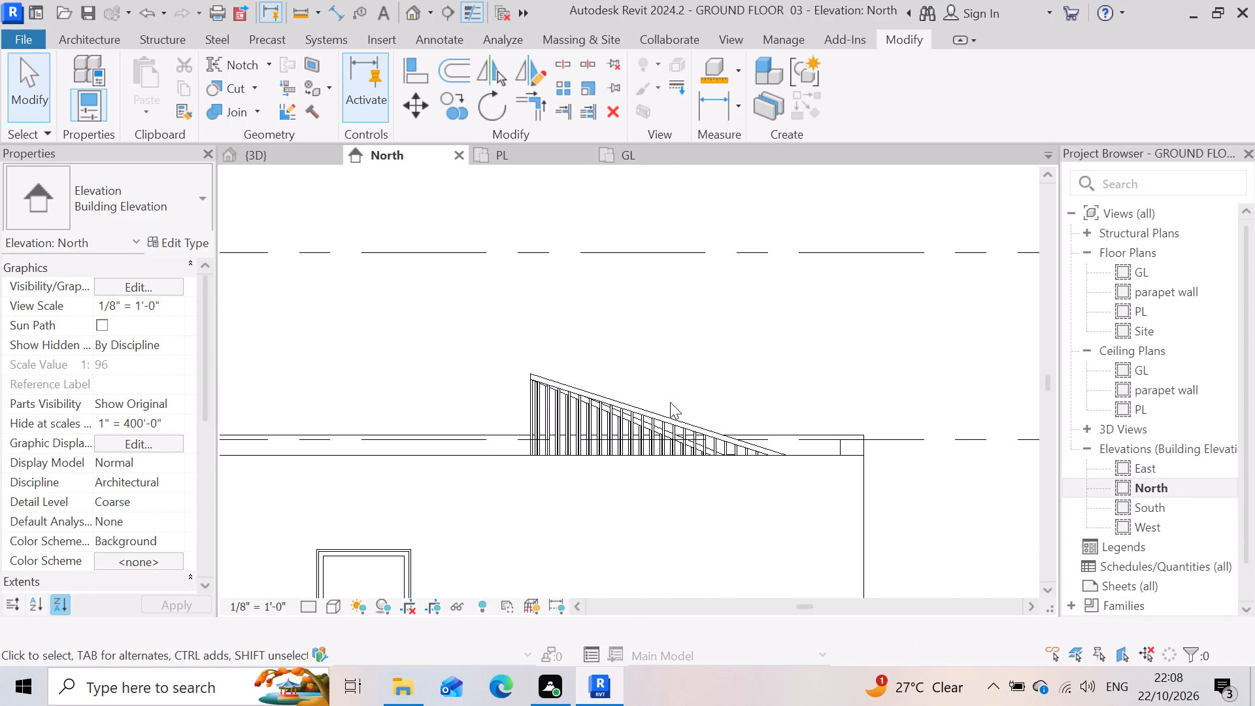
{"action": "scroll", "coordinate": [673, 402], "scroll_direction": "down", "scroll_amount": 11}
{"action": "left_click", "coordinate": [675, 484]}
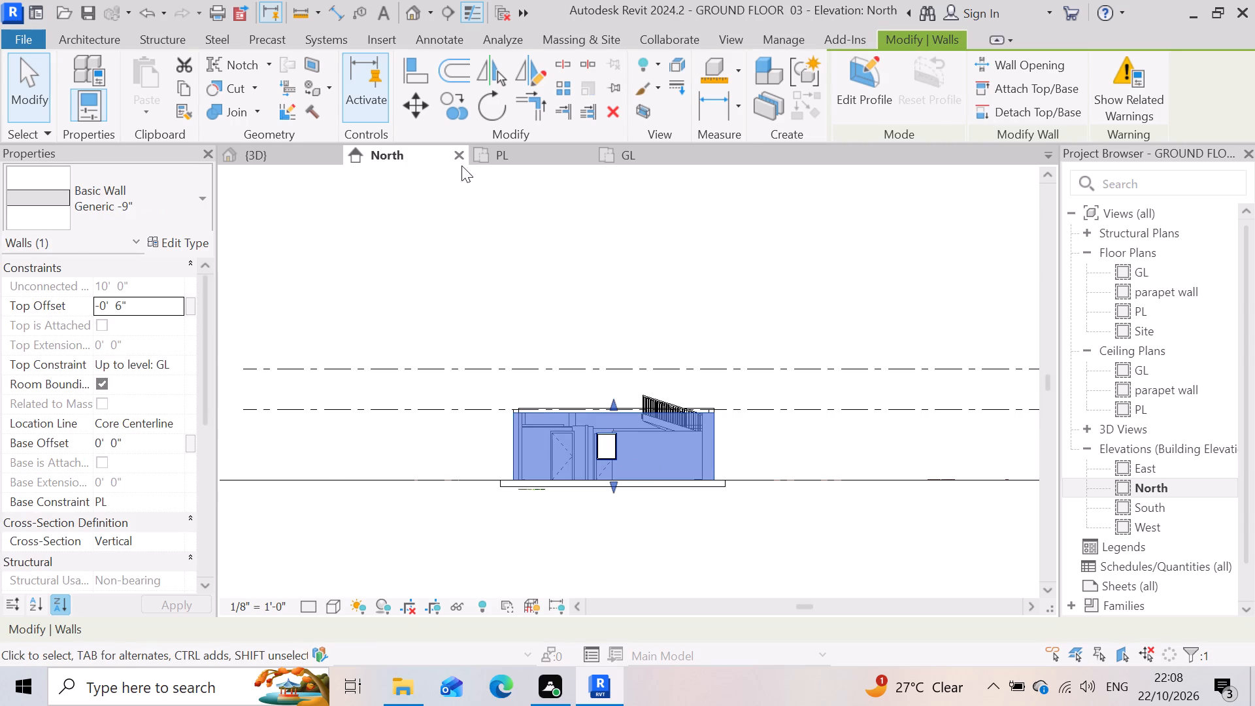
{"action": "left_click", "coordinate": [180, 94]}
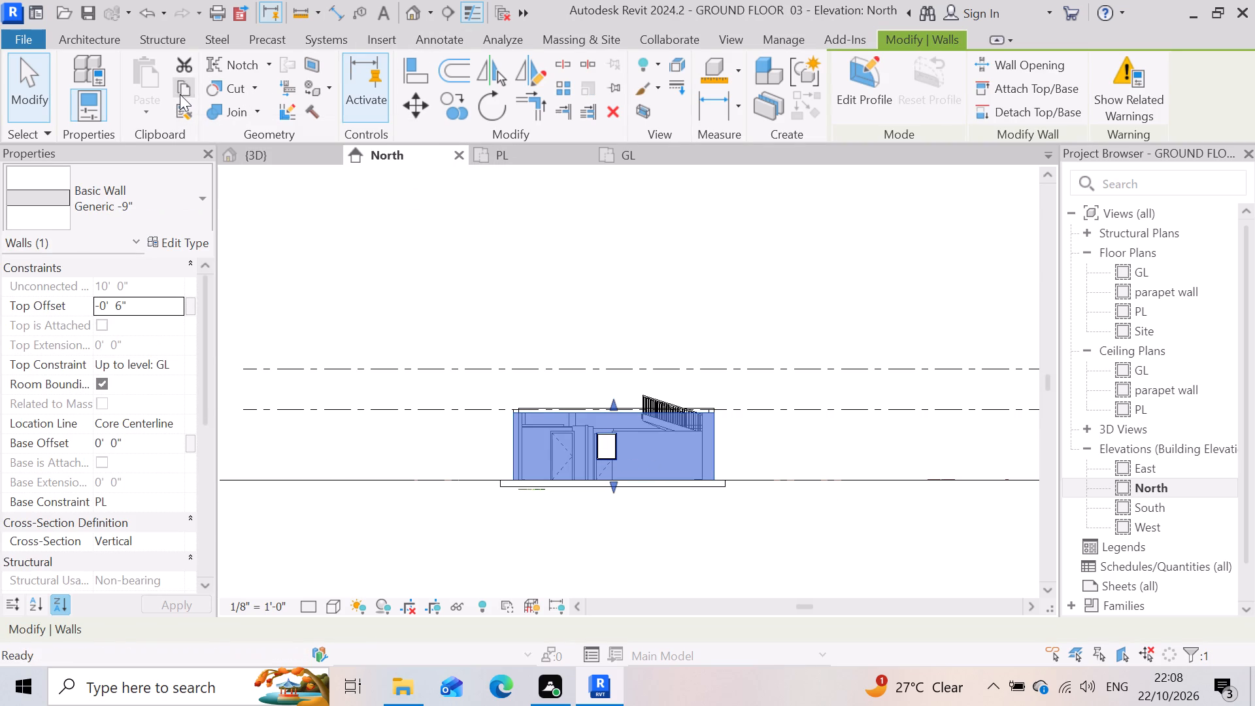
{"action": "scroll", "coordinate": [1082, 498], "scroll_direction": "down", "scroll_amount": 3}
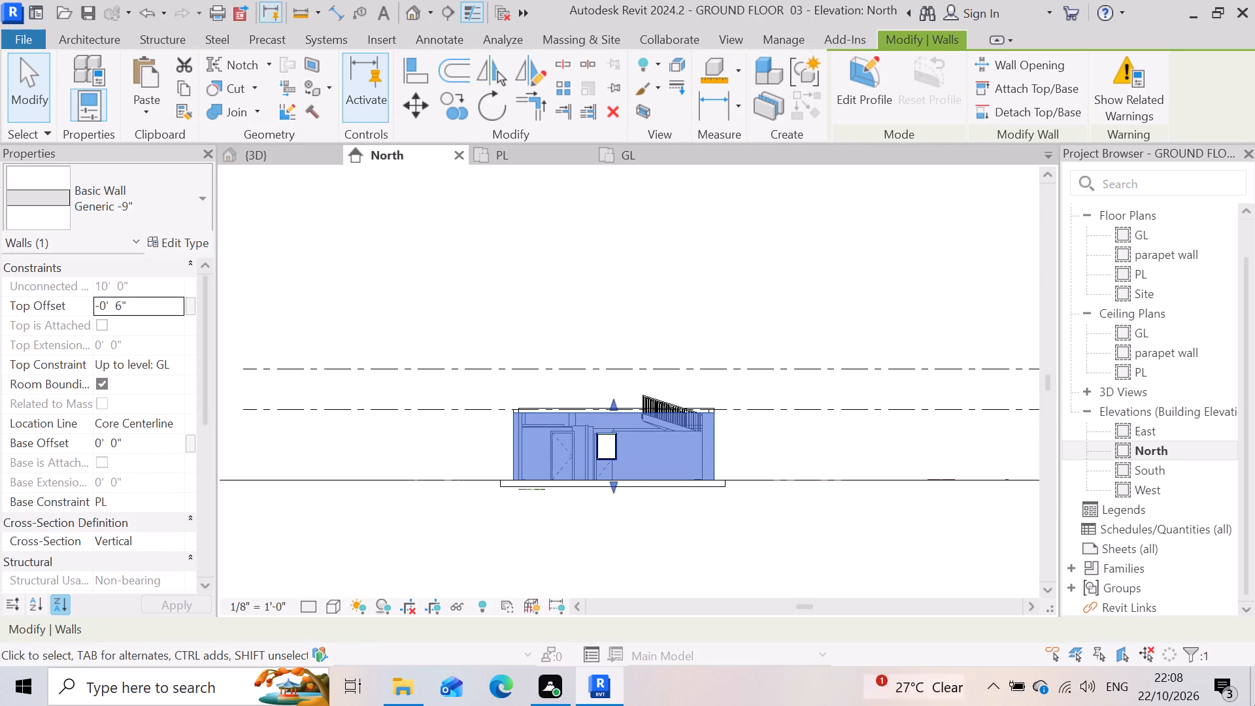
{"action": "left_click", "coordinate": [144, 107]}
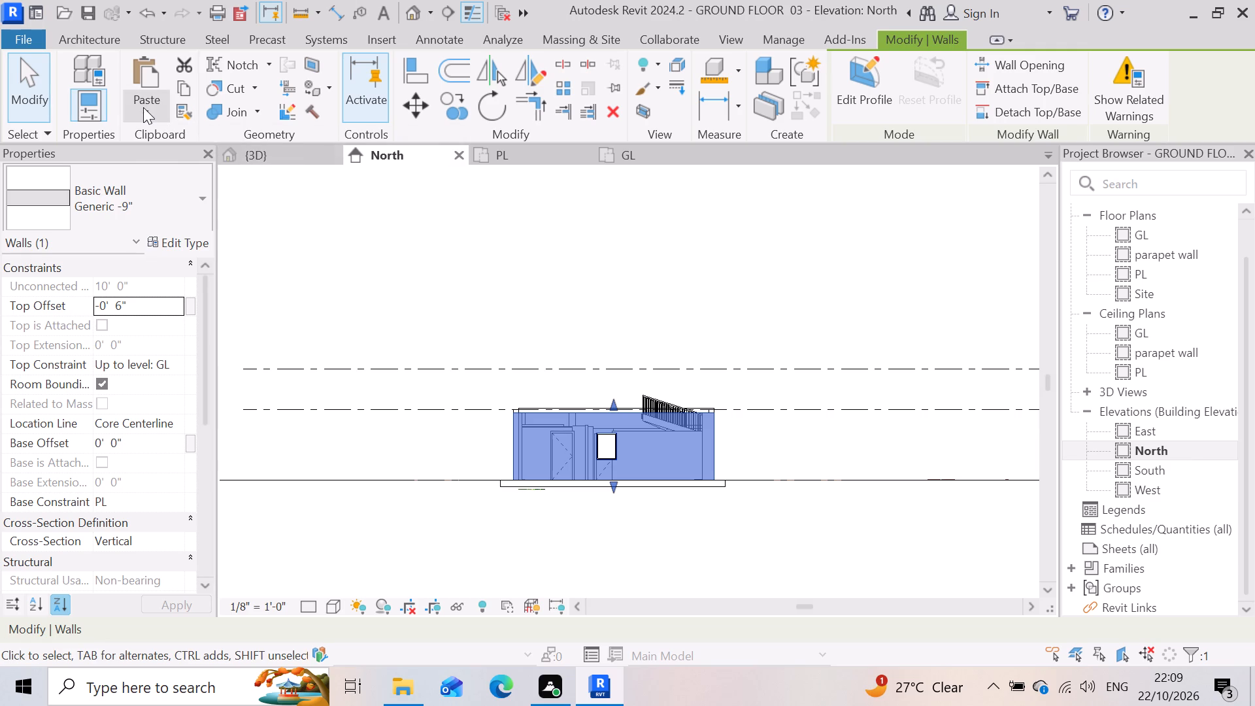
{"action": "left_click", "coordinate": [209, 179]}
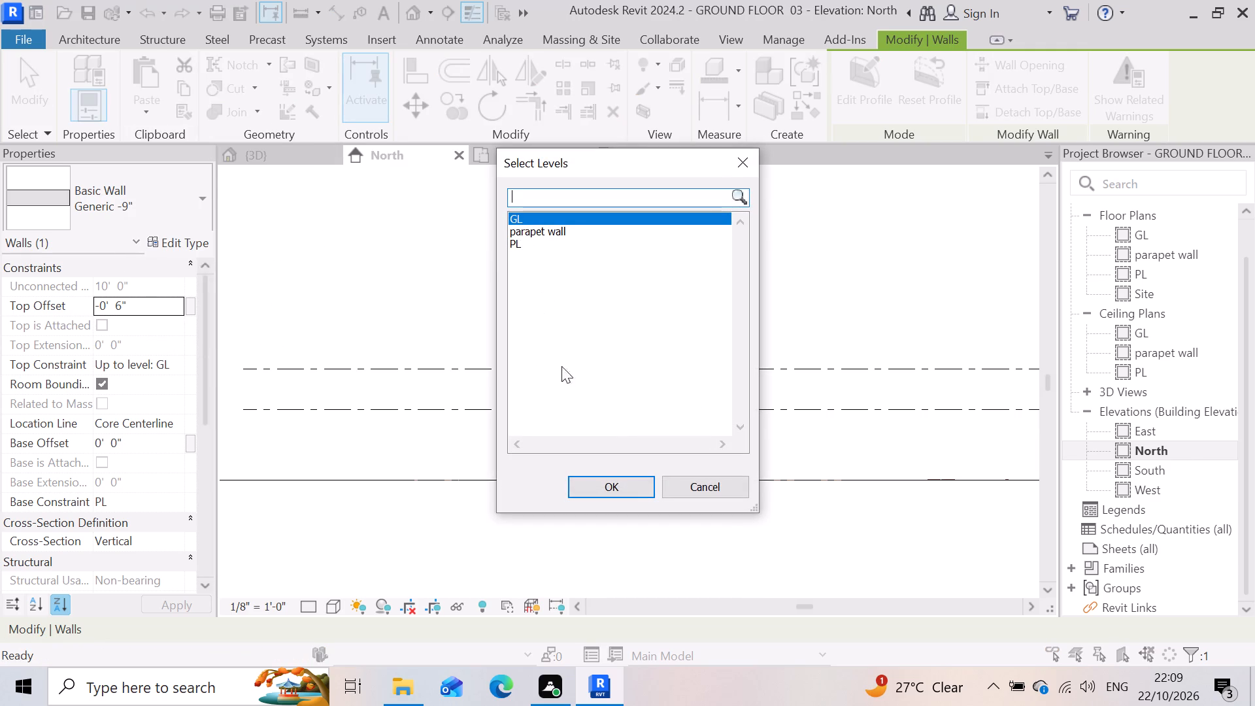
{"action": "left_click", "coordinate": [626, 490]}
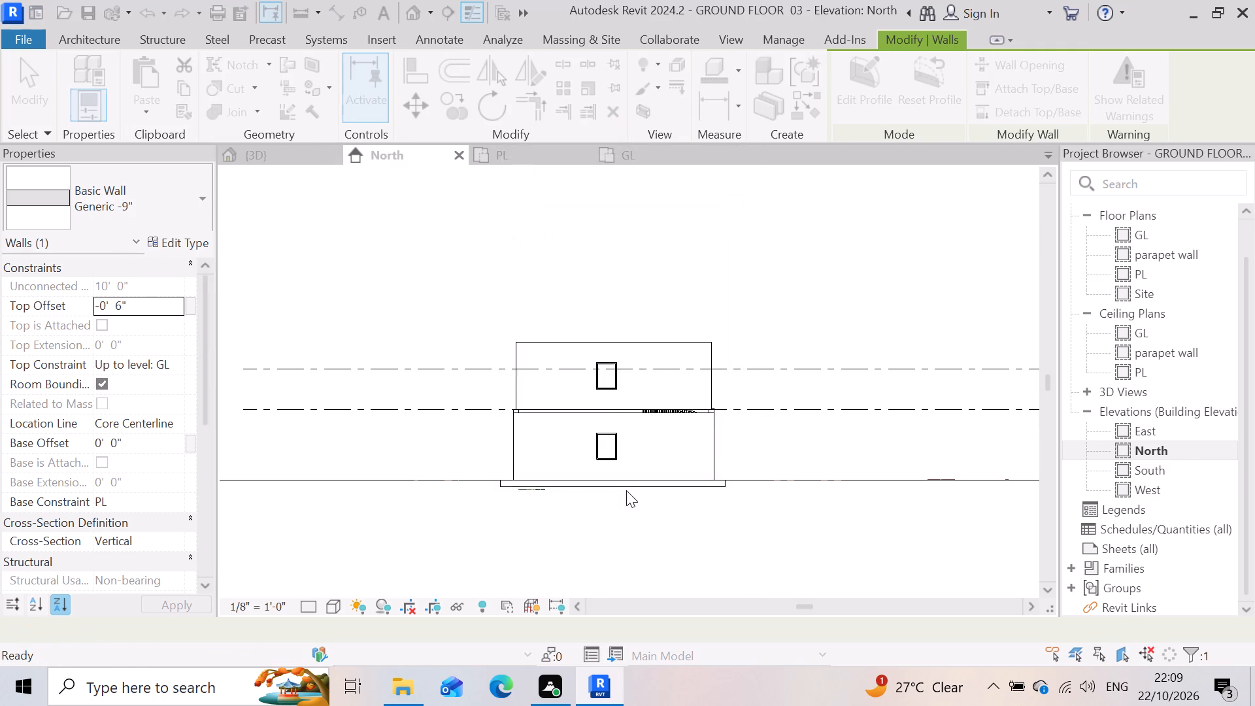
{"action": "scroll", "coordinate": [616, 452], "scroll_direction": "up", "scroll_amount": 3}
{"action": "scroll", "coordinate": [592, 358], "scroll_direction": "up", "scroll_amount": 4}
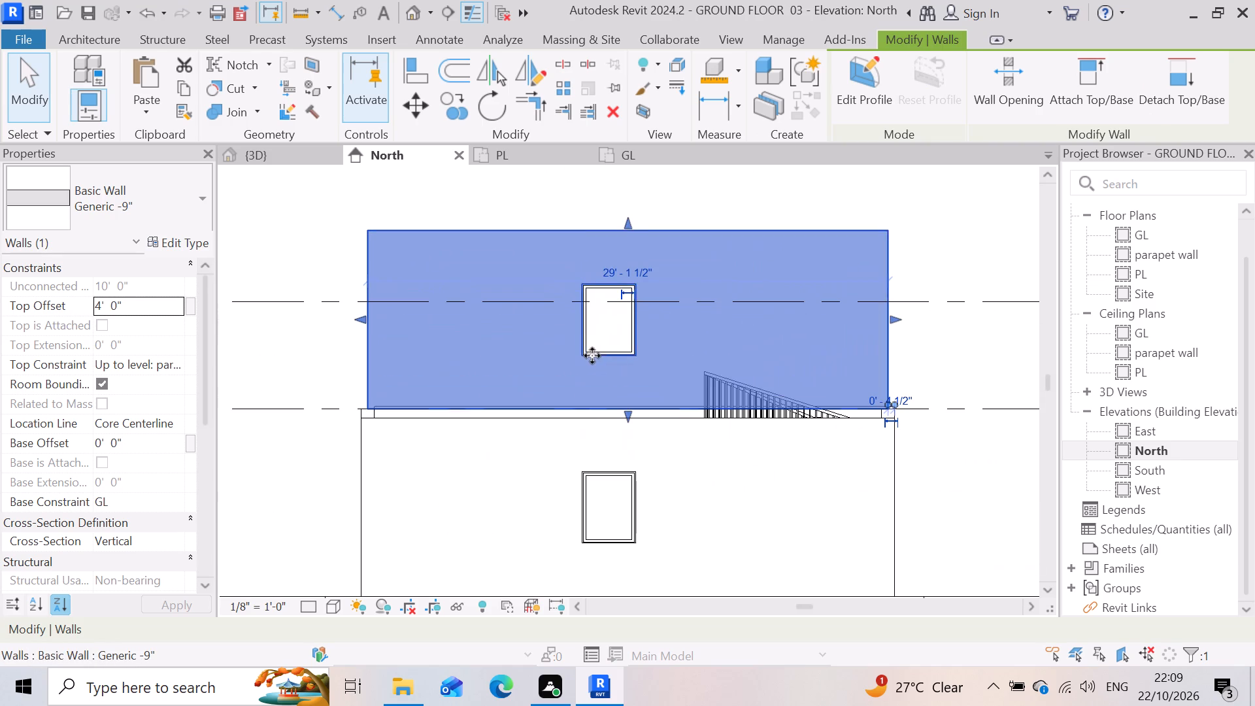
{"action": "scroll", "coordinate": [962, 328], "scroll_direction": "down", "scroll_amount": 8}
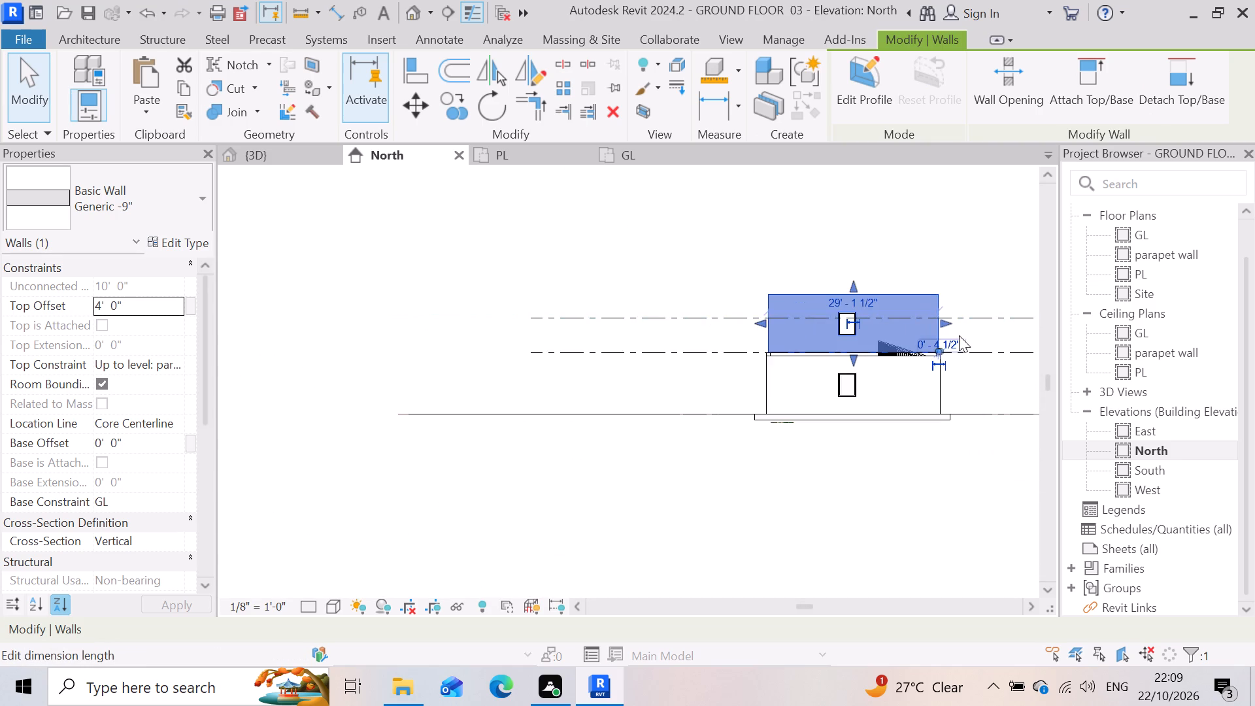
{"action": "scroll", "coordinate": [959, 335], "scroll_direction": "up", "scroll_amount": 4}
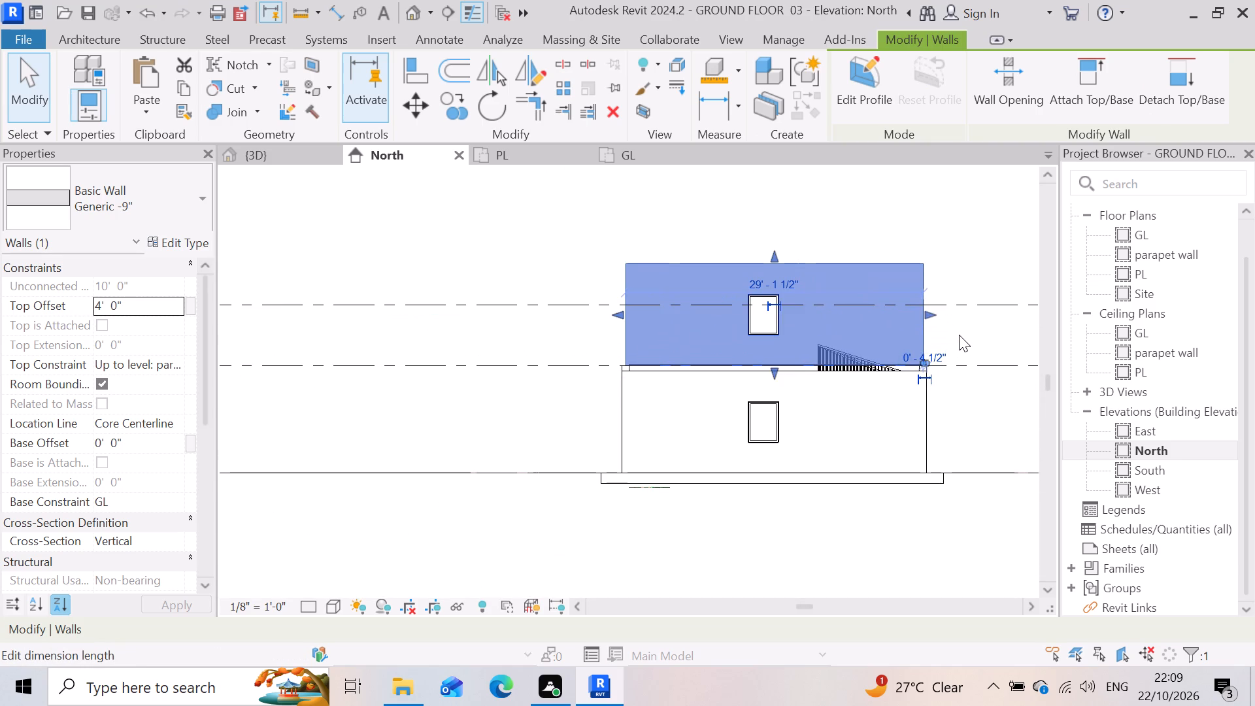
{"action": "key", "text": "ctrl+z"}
Copy the Generic - 12" base floor from level PL and paste it aligned to level GL in the North elevation.
{"action": "scroll", "coordinate": [586, 490], "scroll_direction": "up", "scroll_amount": 3}
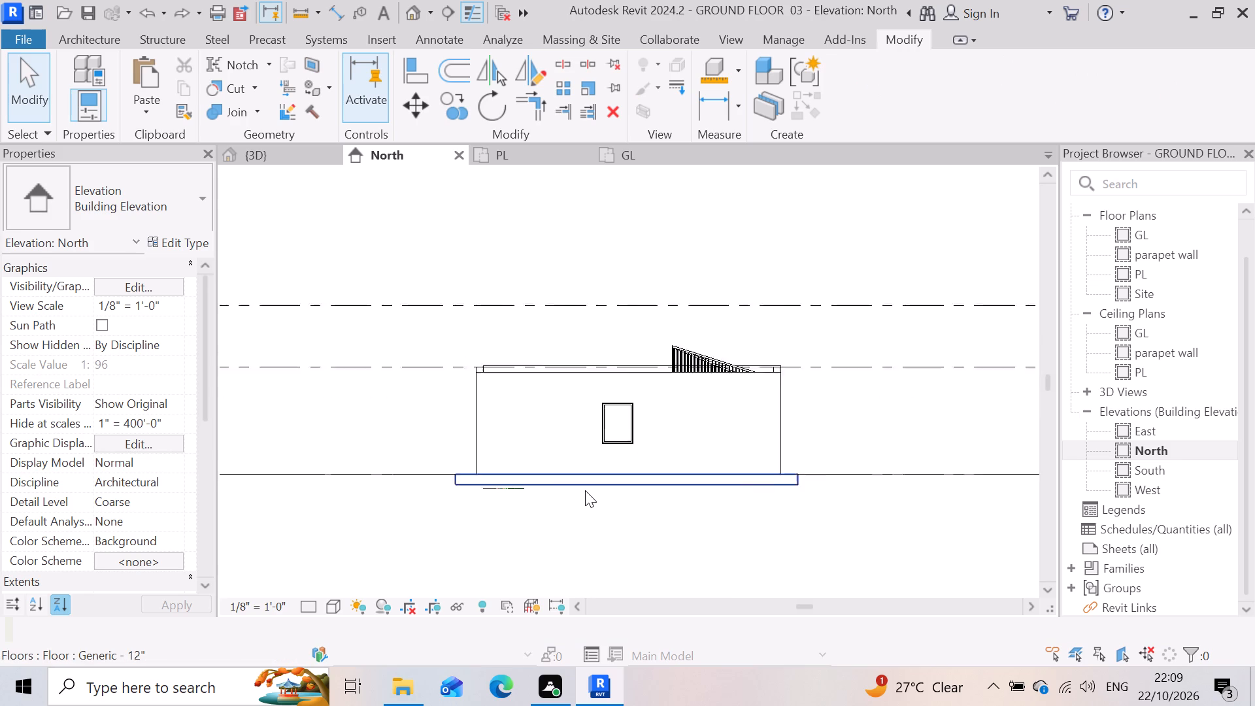
{"action": "scroll", "coordinate": [585, 490], "scroll_direction": "up", "scroll_amount": 4}
{"action": "left_click", "coordinate": [592, 474]}
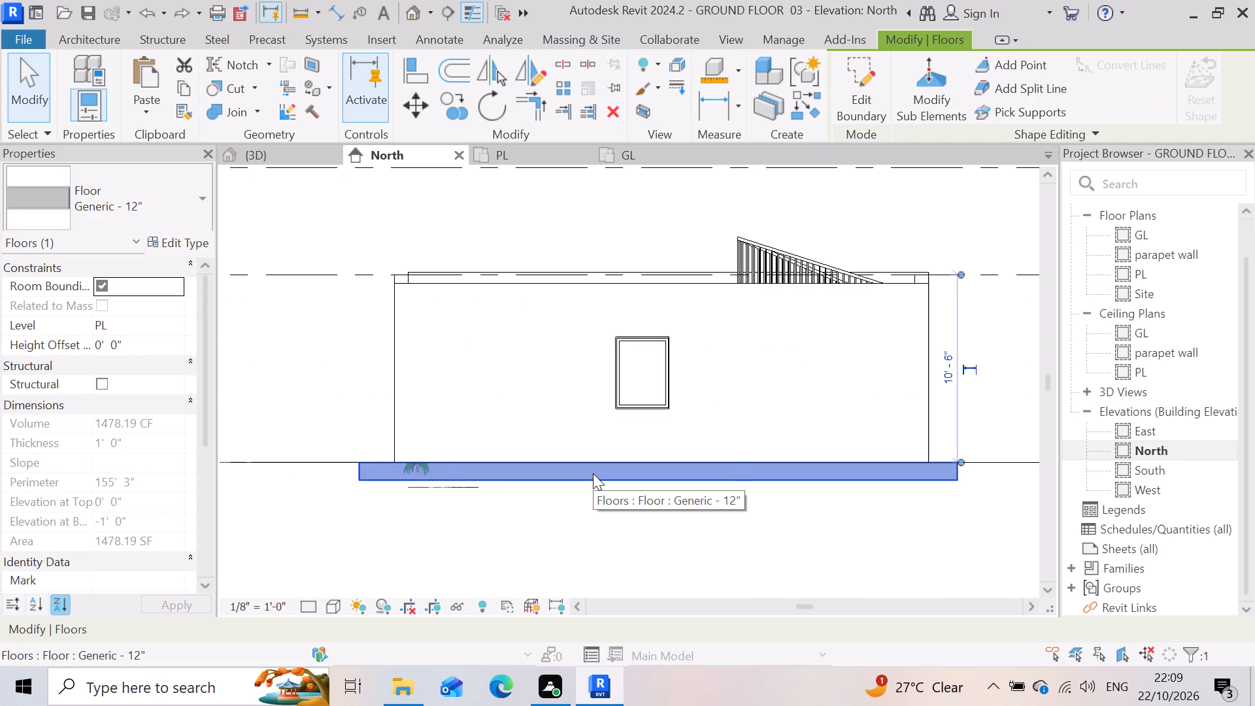
{"action": "scroll", "coordinate": [593, 473], "scroll_direction": "down", "scroll_amount": 7}
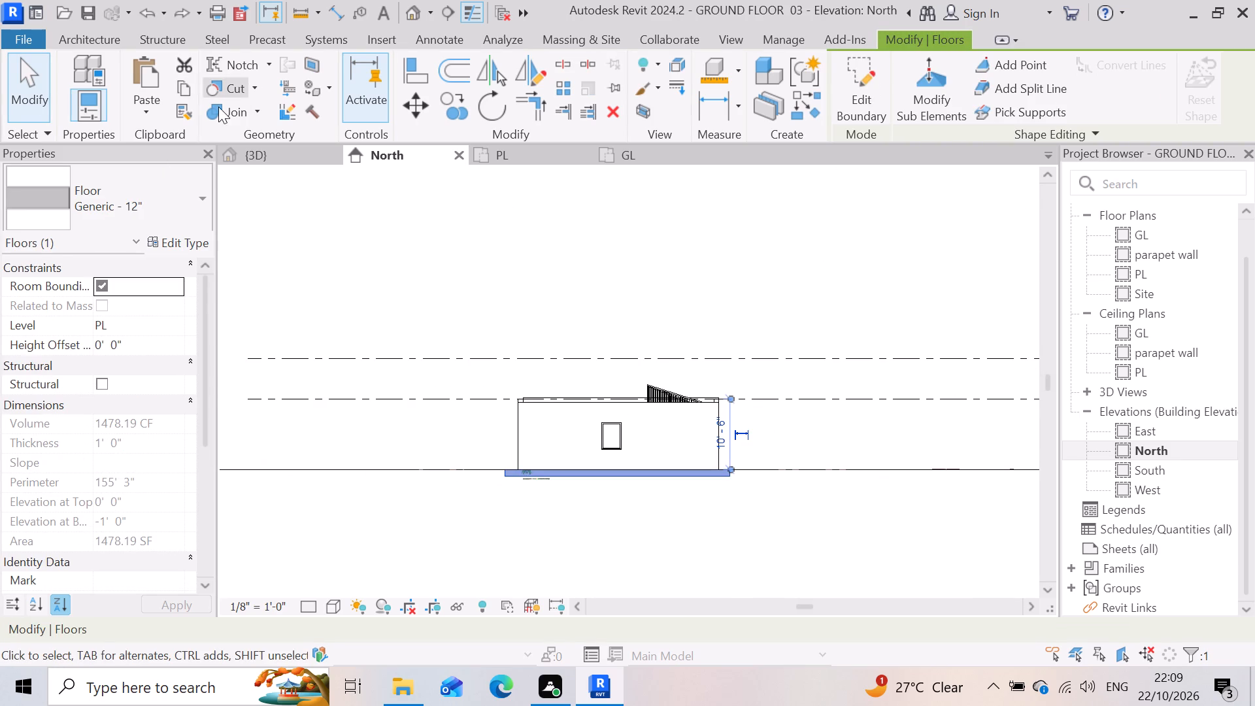
{"action": "left_click", "coordinate": [180, 87]}
{"action": "left_click", "coordinate": [146, 109]}
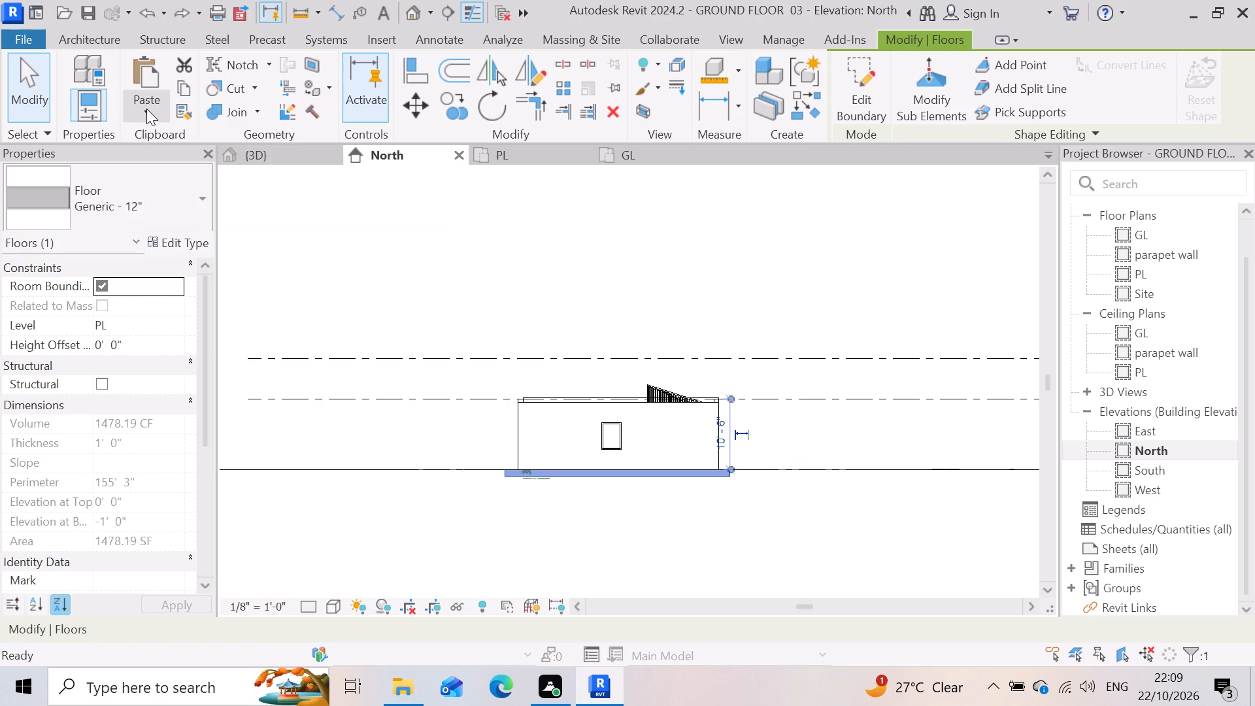
{"action": "left_click", "coordinate": [222, 185]}
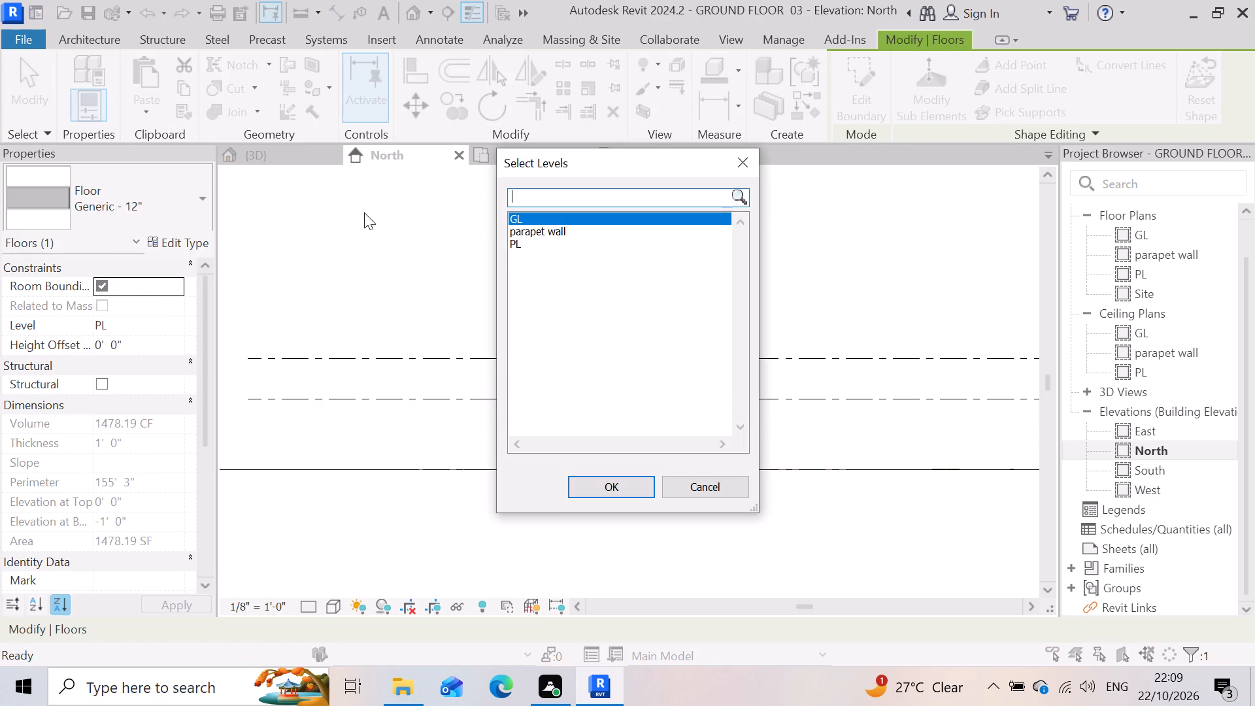
{"action": "left_click", "coordinate": [605, 483]}
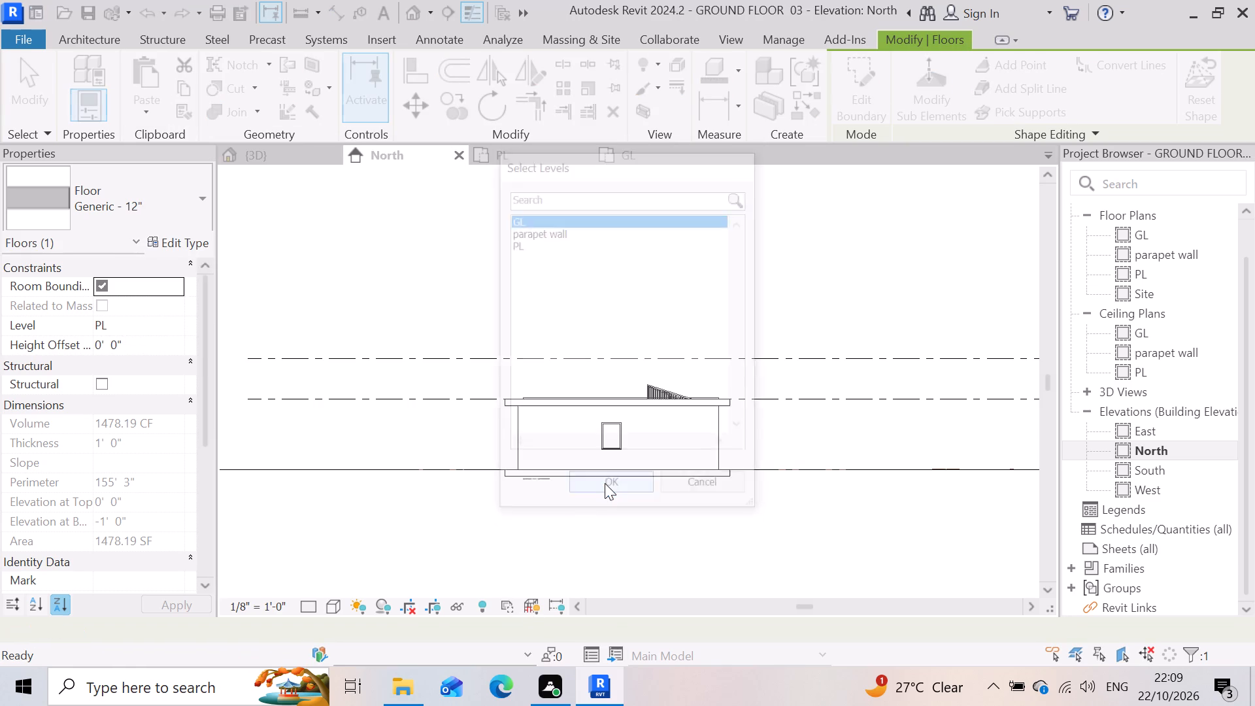
{"action": "scroll", "coordinate": [578, 433], "scroll_direction": "up", "scroll_amount": 5}
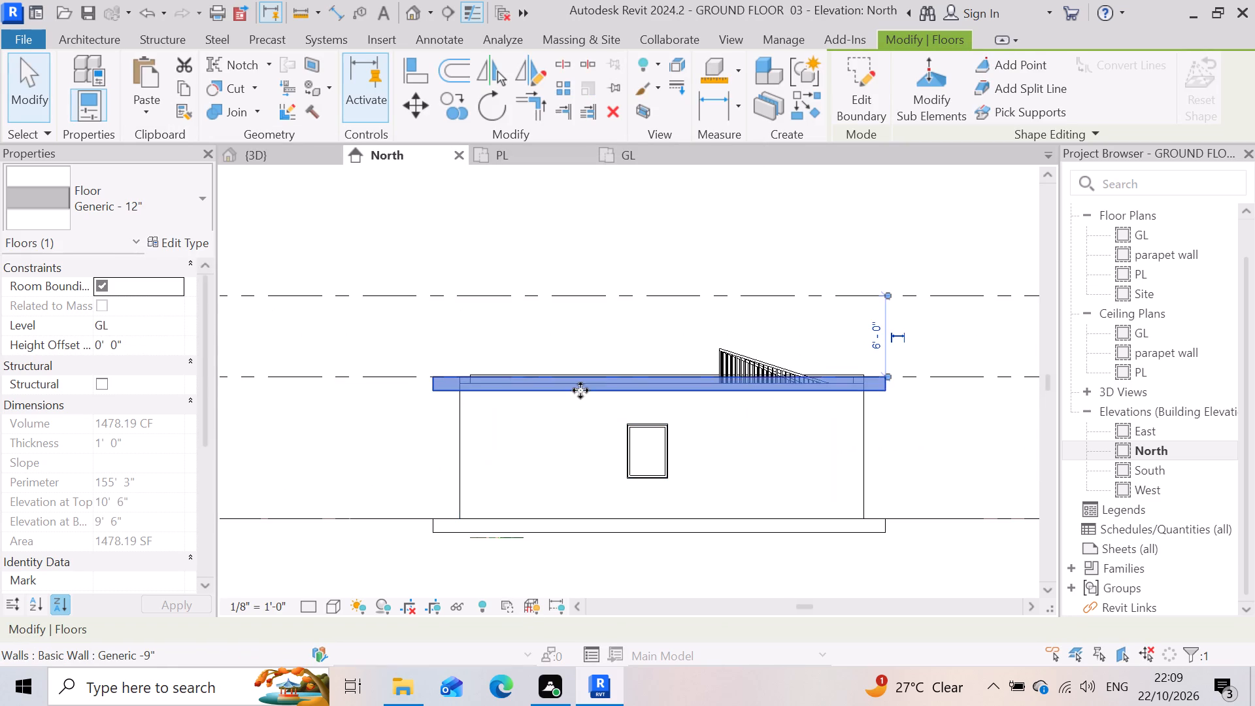
{"action": "scroll", "coordinate": [805, 365], "scroll_direction": "up", "scroll_amount": 4}
{"action": "scroll", "coordinate": [652, 394], "scroll_direction": "down", "scroll_amount": 5}
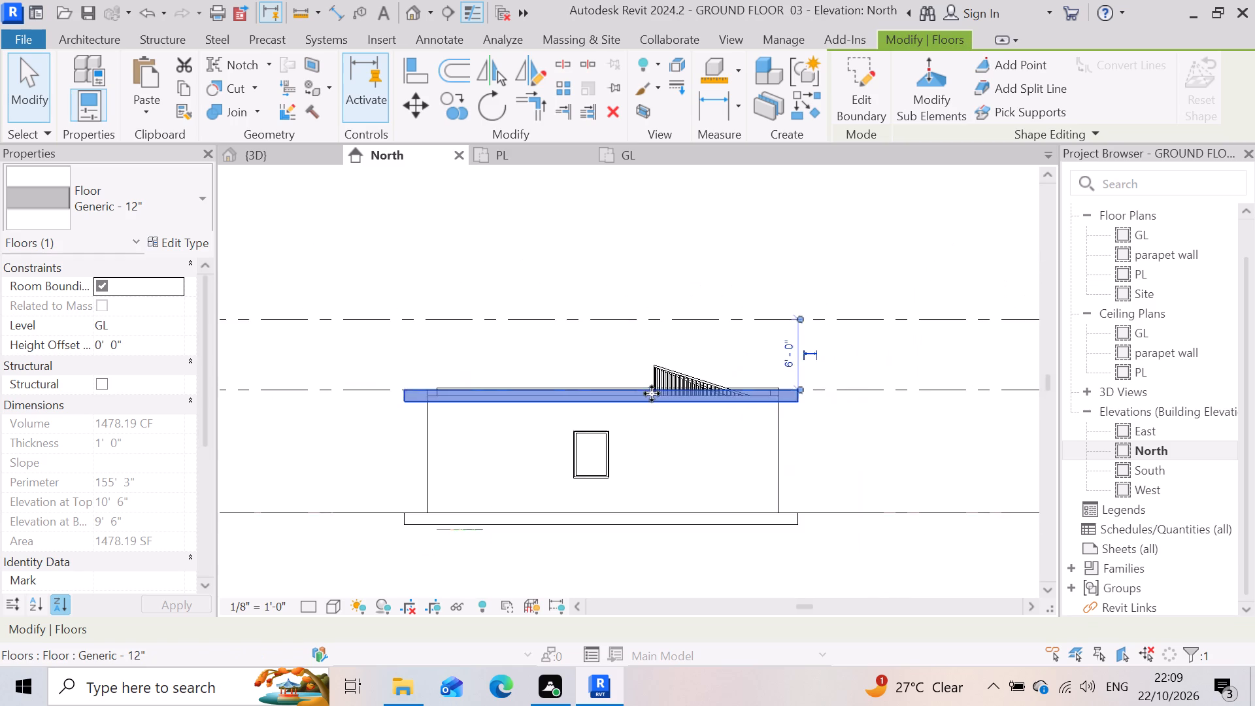
{"action": "scroll", "coordinate": [652, 394], "scroll_direction": "down", "scroll_amount": 2}
Examine the floor slab at GL against the walls and stair railings in 3D, and return to the North elevation.
{"action": "left_click", "coordinate": [277, 154]}
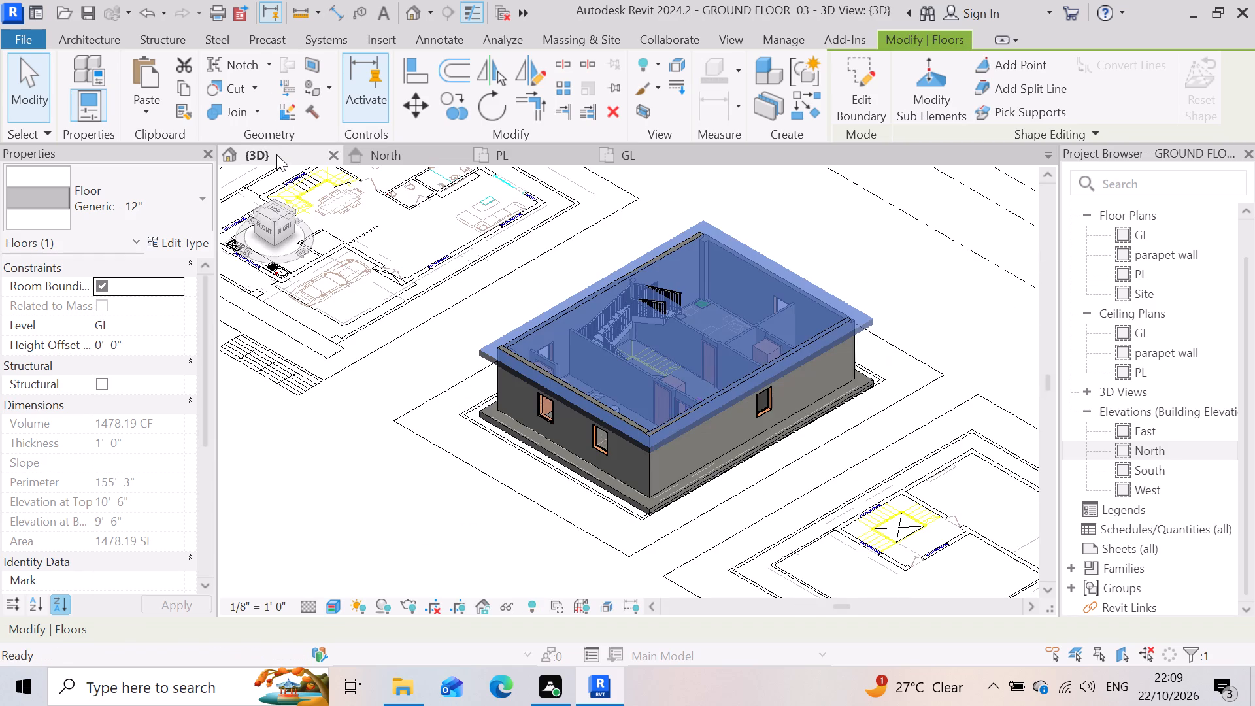
{"action": "scroll", "coordinate": [746, 505], "scroll_direction": "up", "scroll_amount": 3}
{"action": "scroll", "coordinate": [582, 371], "scroll_direction": "up", "scroll_amount": 4}
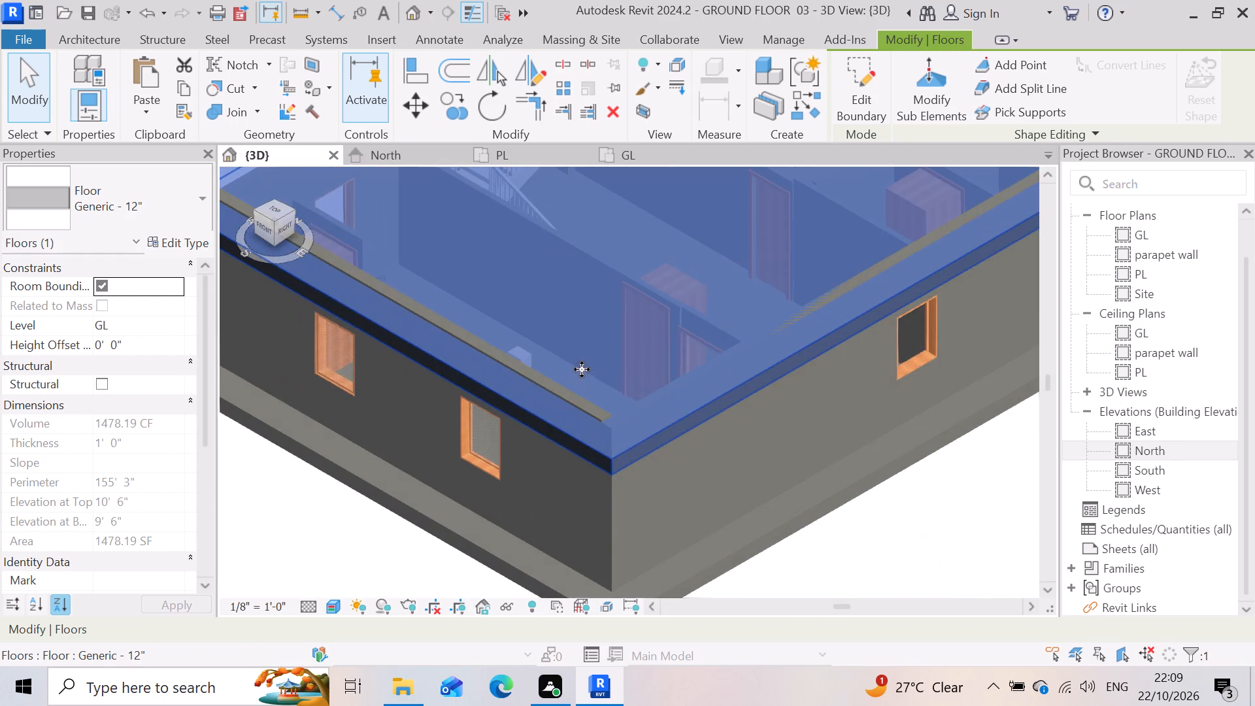
{"action": "scroll", "coordinate": [795, 361], "scroll_direction": "down", "scroll_amount": 6}
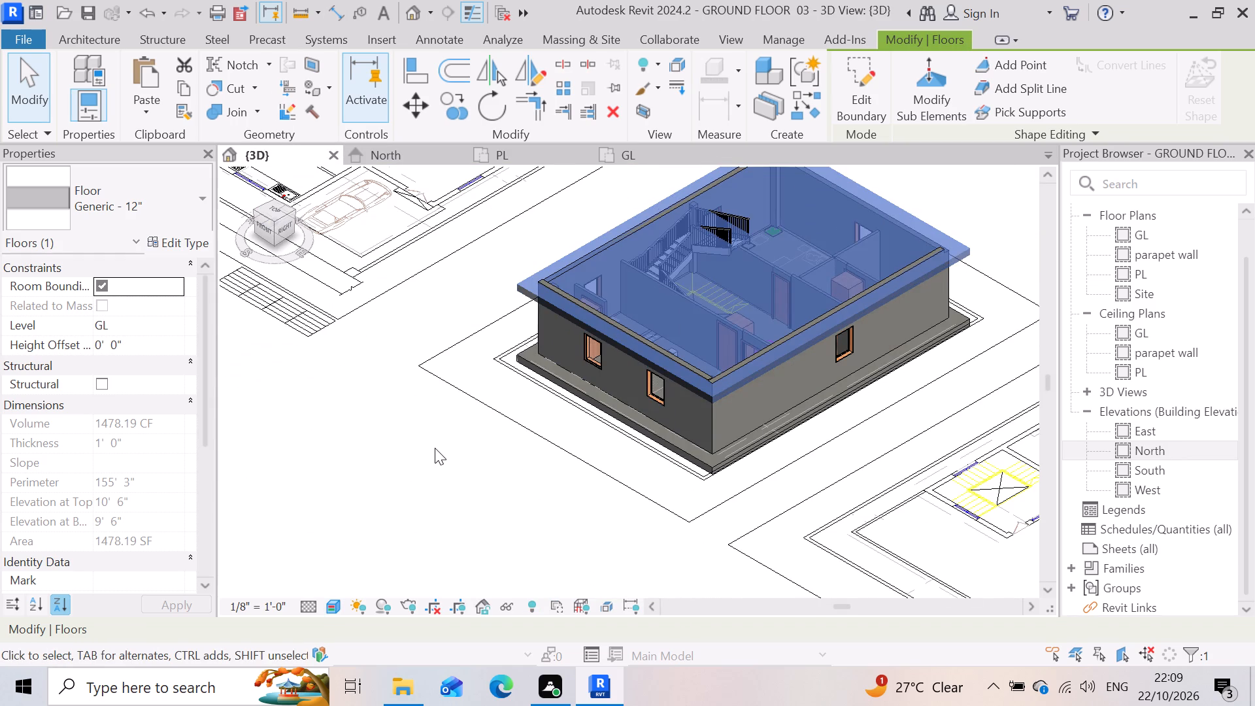
{"action": "left_click", "coordinate": [435, 448]}
{"action": "scroll", "coordinate": [892, 289], "scroll_direction": "up", "scroll_amount": 3}
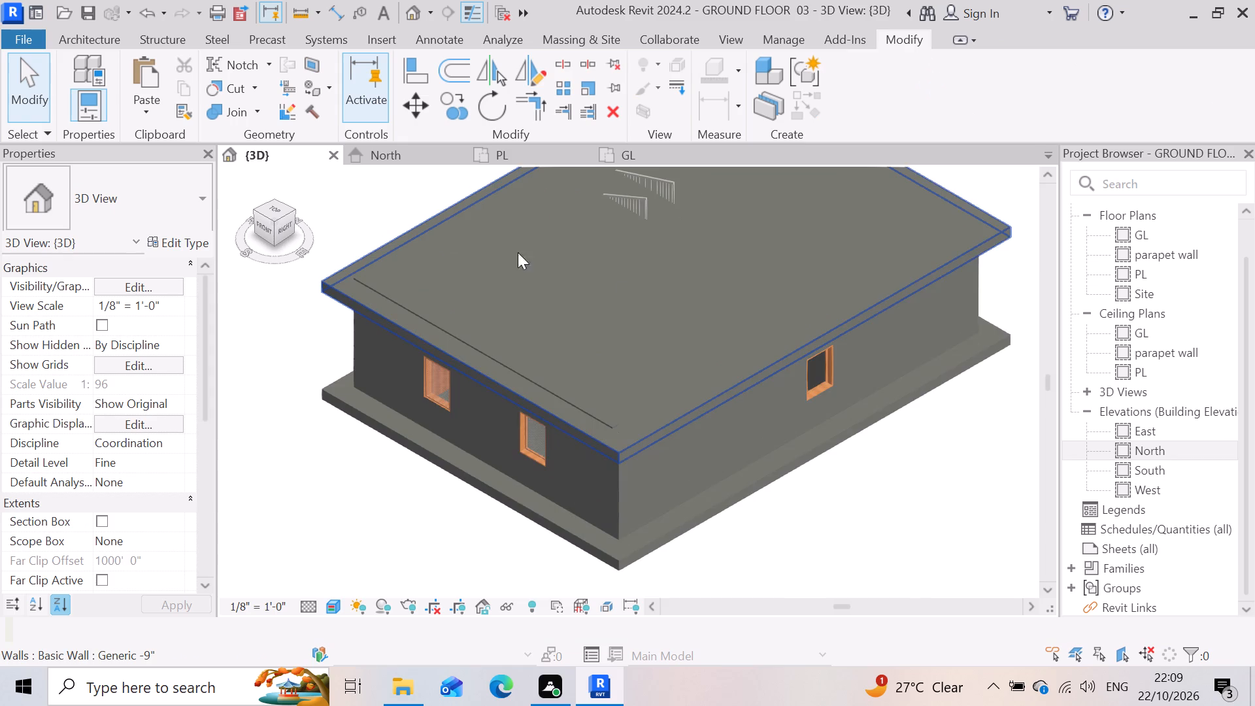
{"action": "scroll", "coordinate": [509, 246], "scroll_direction": "up", "scroll_amount": 4}
{"action": "scroll", "coordinate": [512, 261], "scroll_direction": "down", "scroll_amount": 7}
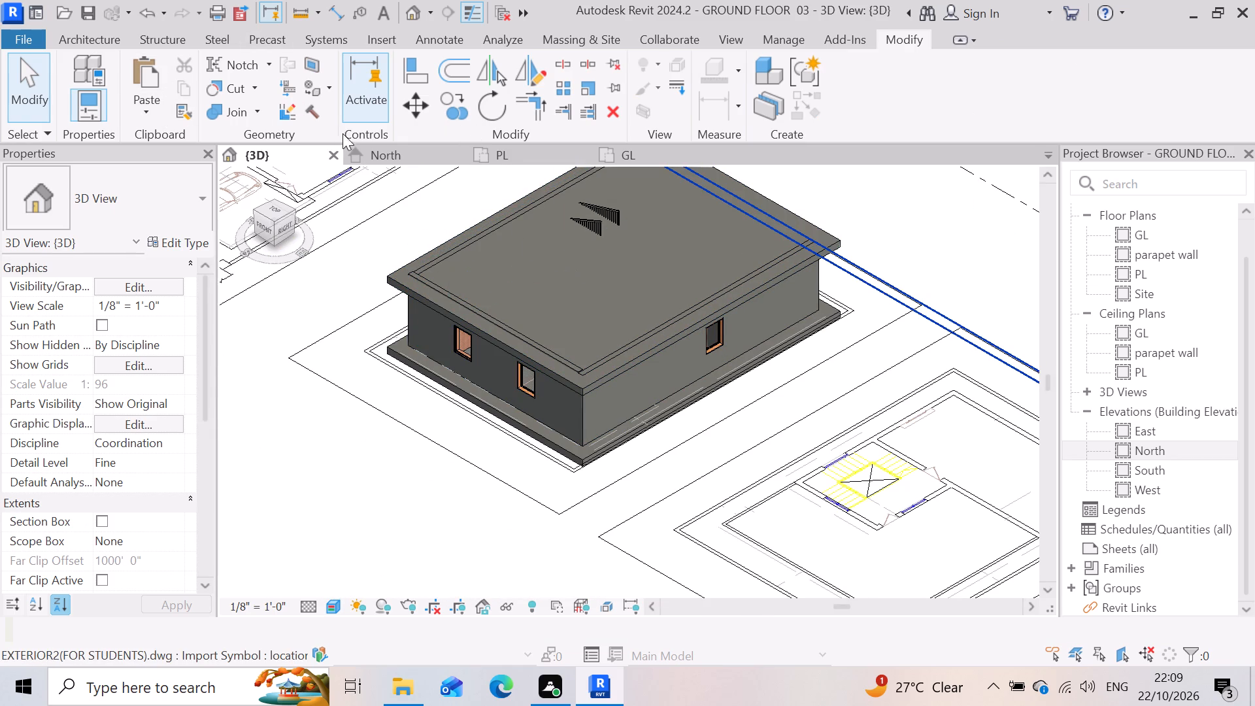
{"action": "left_click", "coordinate": [389, 151]}
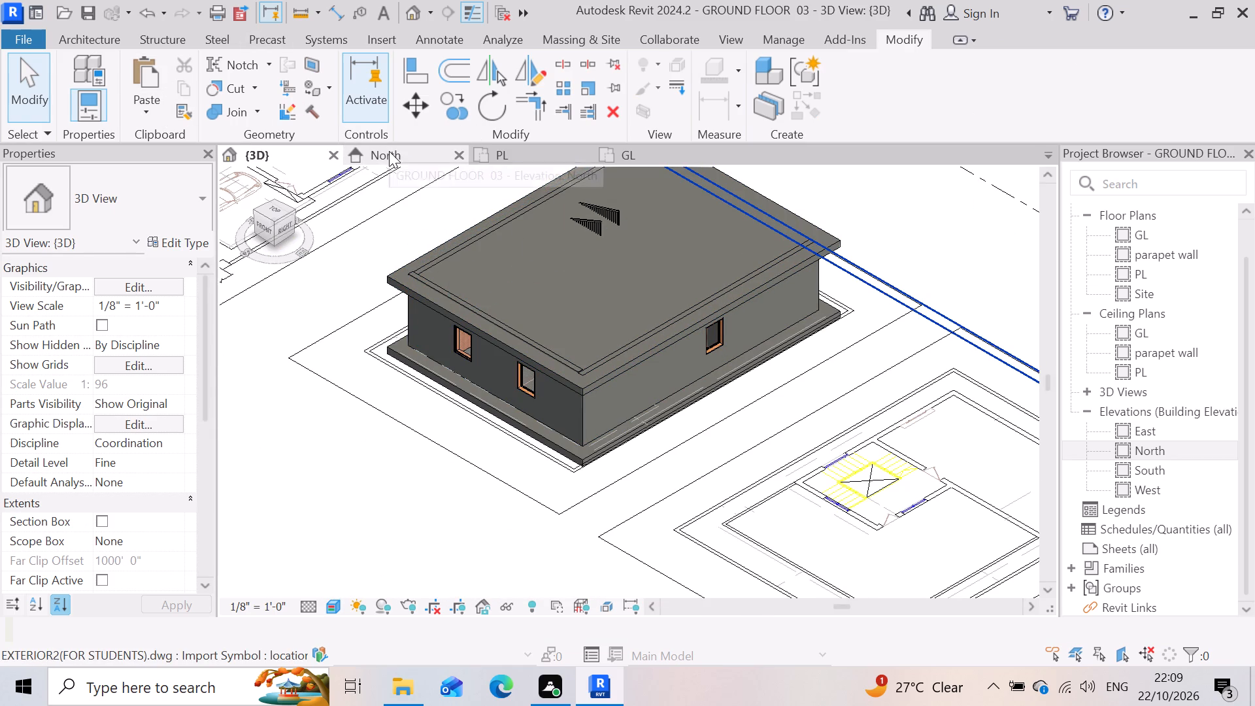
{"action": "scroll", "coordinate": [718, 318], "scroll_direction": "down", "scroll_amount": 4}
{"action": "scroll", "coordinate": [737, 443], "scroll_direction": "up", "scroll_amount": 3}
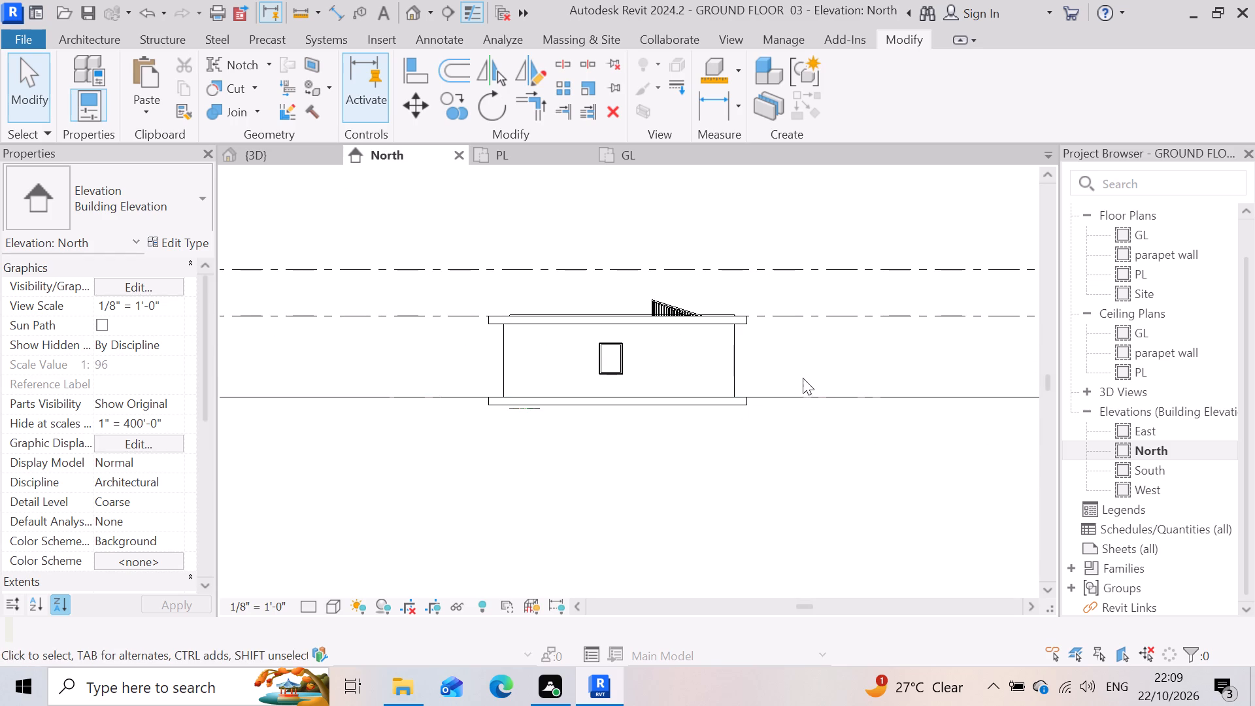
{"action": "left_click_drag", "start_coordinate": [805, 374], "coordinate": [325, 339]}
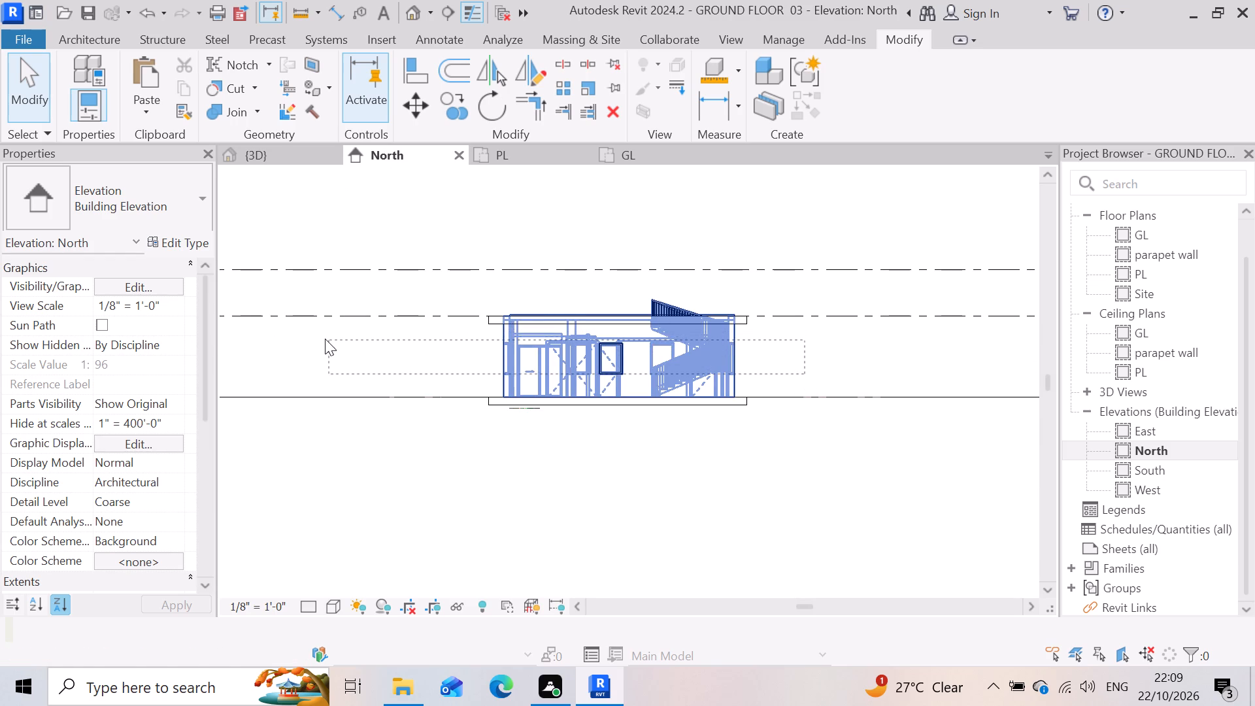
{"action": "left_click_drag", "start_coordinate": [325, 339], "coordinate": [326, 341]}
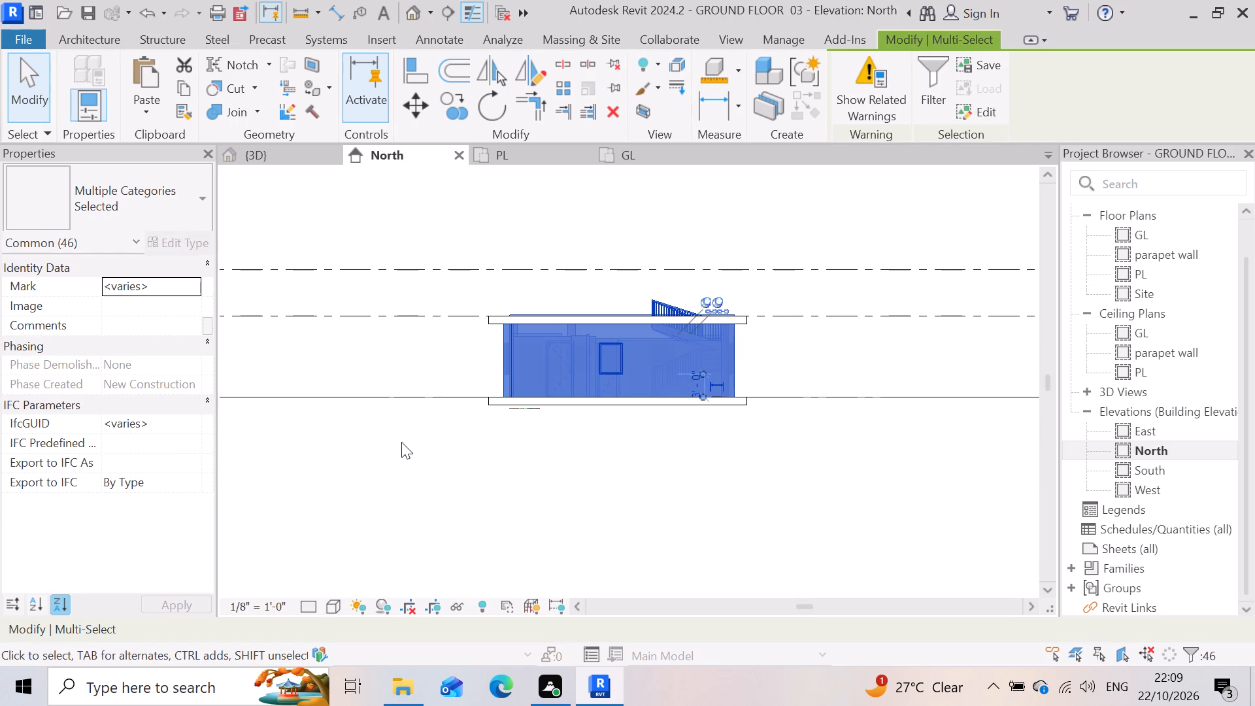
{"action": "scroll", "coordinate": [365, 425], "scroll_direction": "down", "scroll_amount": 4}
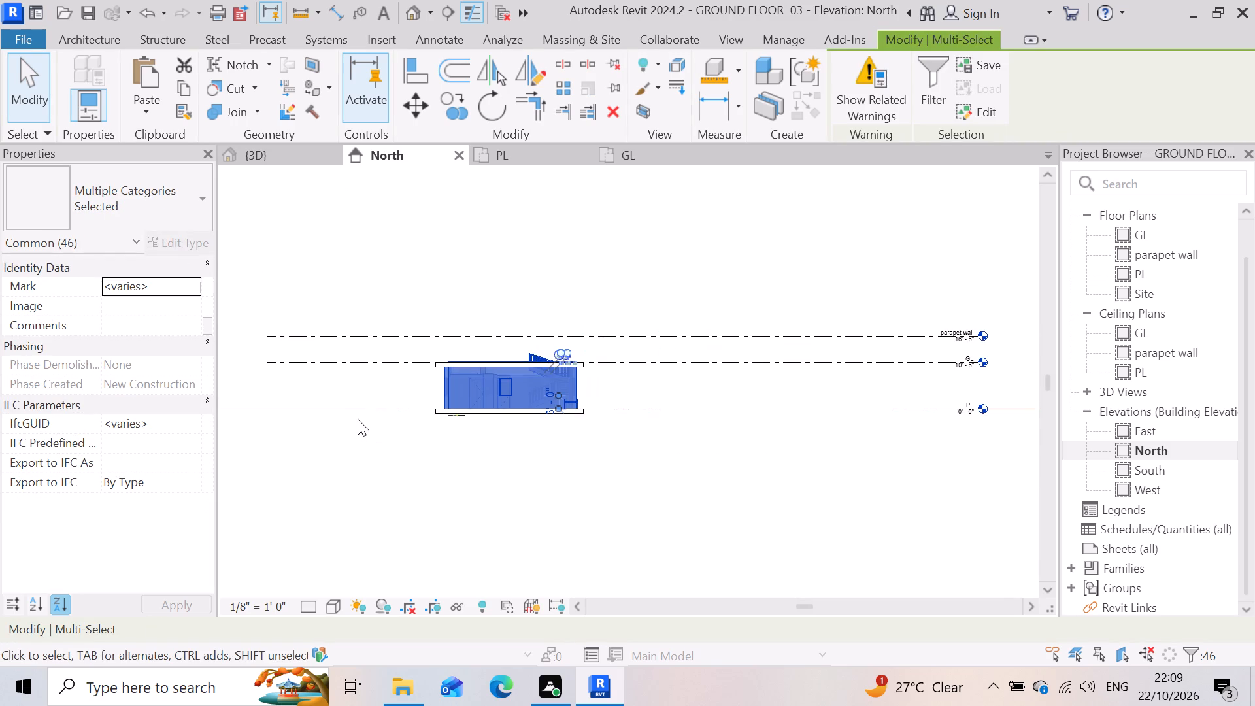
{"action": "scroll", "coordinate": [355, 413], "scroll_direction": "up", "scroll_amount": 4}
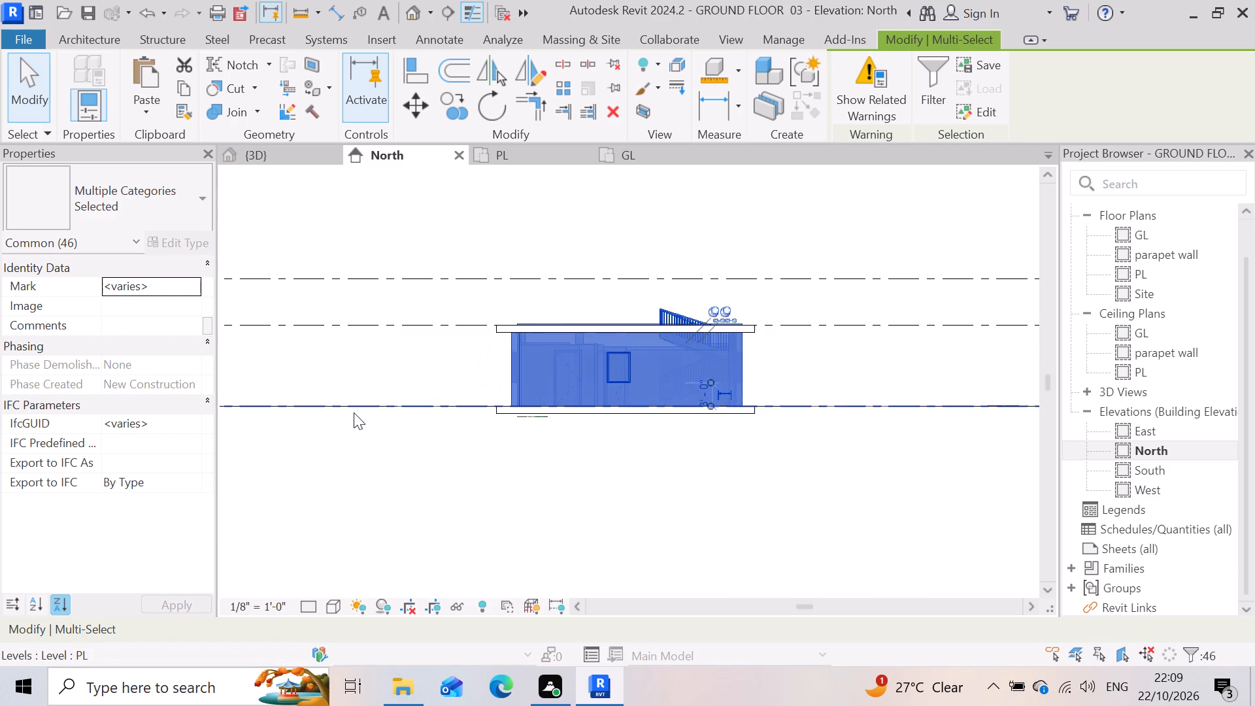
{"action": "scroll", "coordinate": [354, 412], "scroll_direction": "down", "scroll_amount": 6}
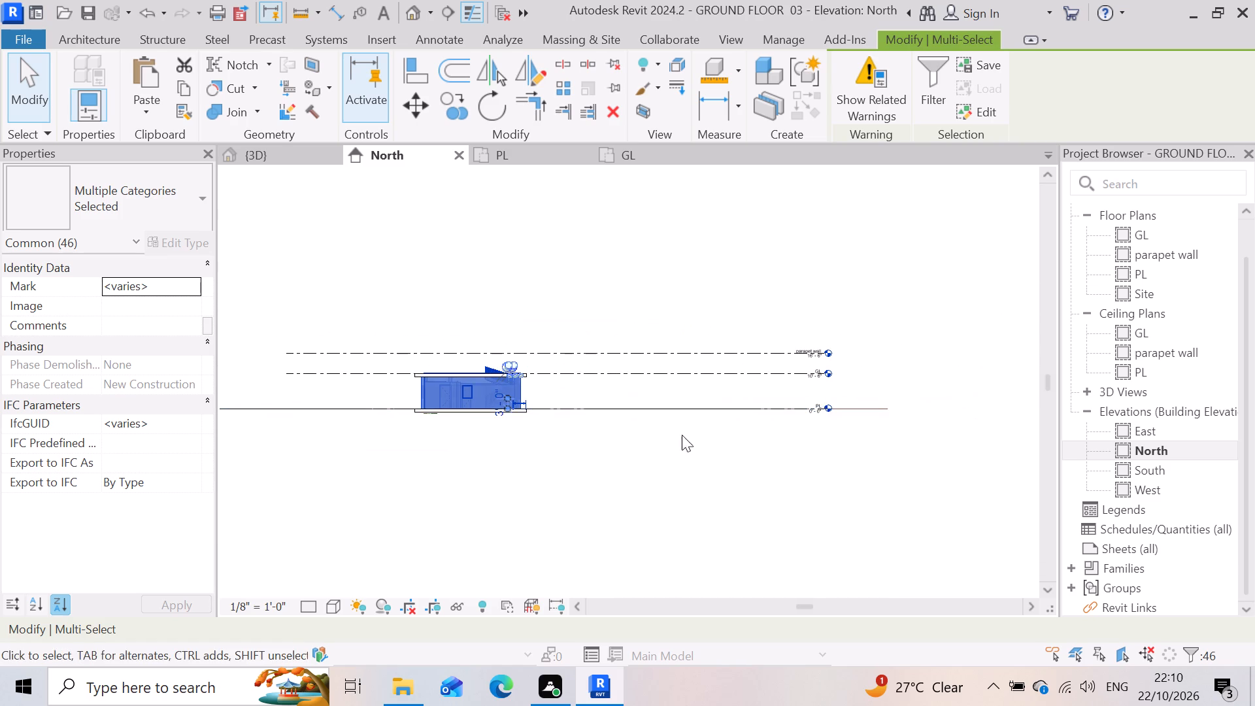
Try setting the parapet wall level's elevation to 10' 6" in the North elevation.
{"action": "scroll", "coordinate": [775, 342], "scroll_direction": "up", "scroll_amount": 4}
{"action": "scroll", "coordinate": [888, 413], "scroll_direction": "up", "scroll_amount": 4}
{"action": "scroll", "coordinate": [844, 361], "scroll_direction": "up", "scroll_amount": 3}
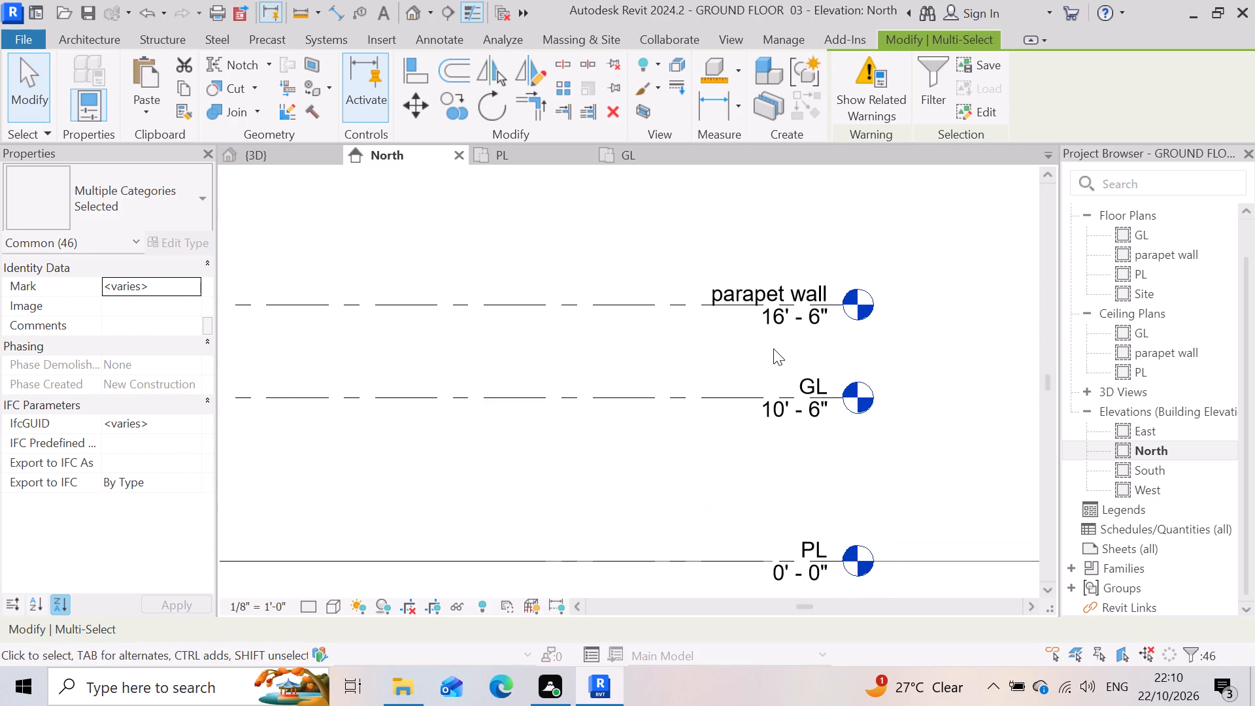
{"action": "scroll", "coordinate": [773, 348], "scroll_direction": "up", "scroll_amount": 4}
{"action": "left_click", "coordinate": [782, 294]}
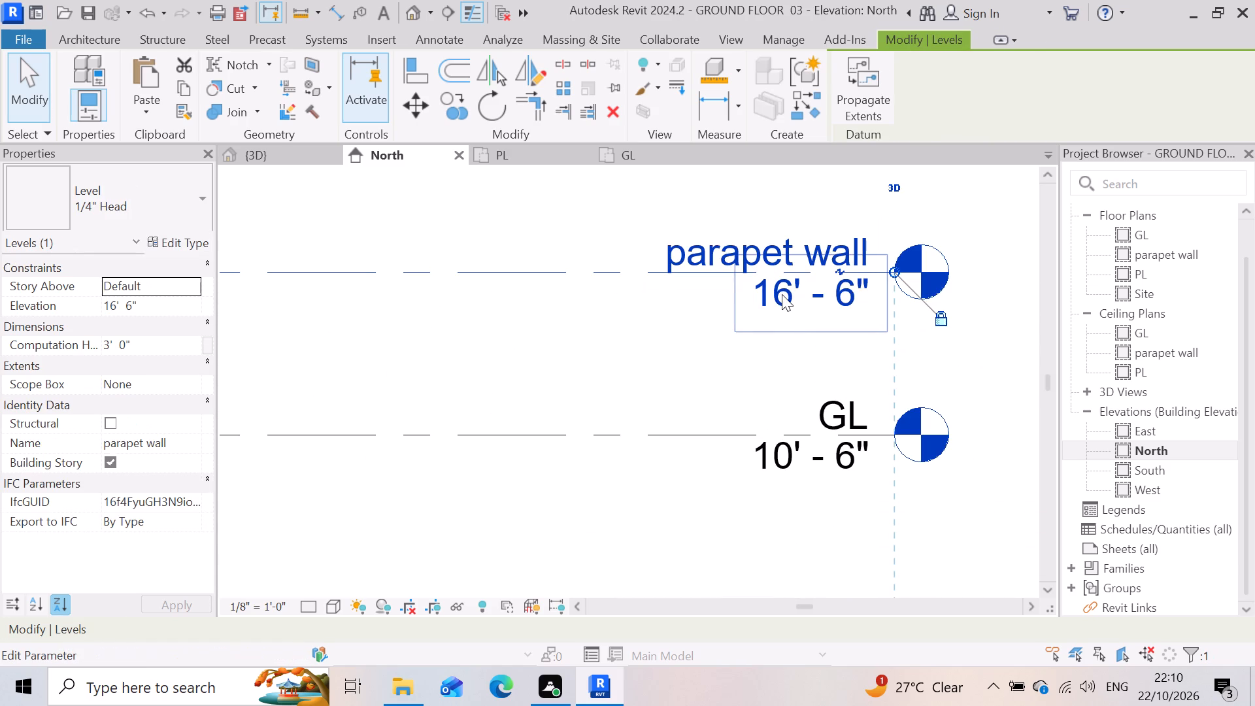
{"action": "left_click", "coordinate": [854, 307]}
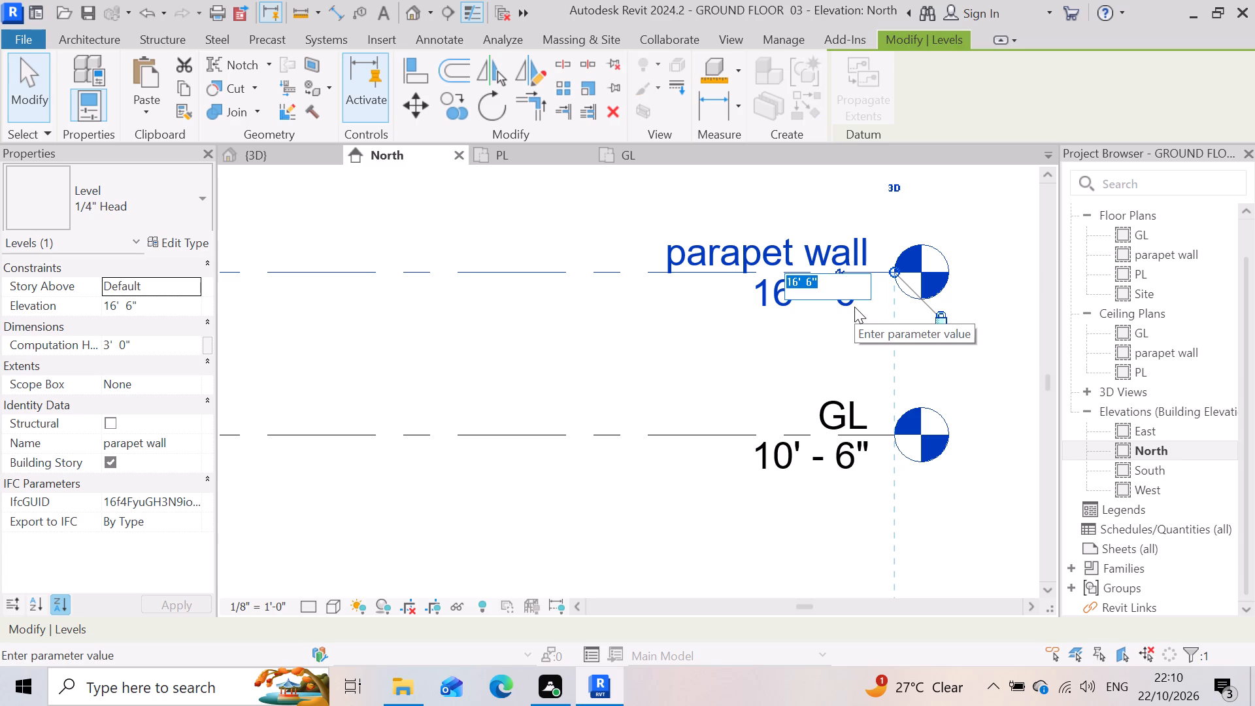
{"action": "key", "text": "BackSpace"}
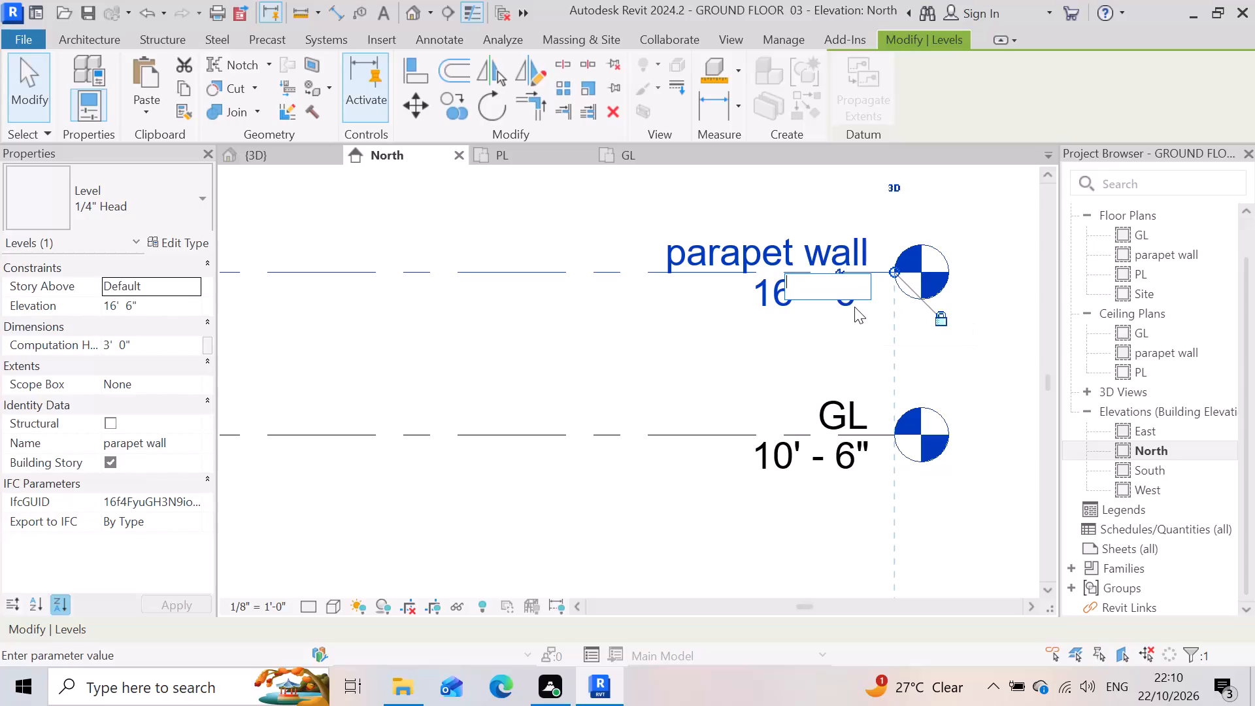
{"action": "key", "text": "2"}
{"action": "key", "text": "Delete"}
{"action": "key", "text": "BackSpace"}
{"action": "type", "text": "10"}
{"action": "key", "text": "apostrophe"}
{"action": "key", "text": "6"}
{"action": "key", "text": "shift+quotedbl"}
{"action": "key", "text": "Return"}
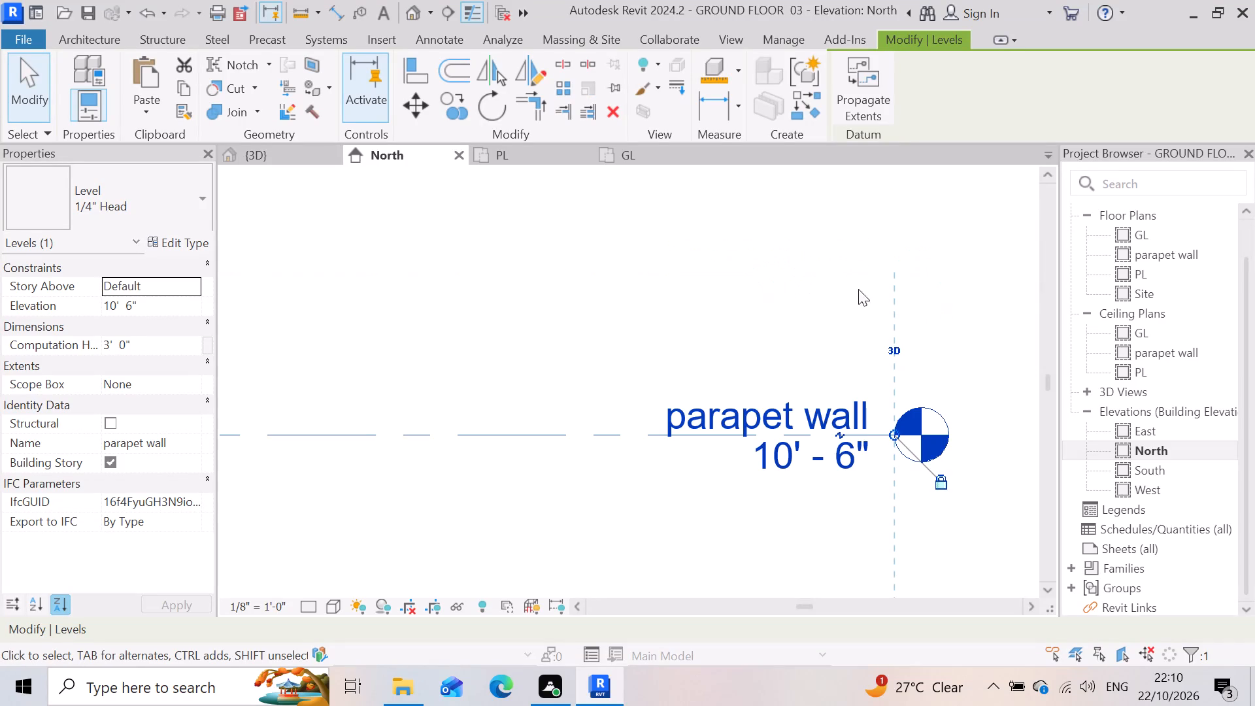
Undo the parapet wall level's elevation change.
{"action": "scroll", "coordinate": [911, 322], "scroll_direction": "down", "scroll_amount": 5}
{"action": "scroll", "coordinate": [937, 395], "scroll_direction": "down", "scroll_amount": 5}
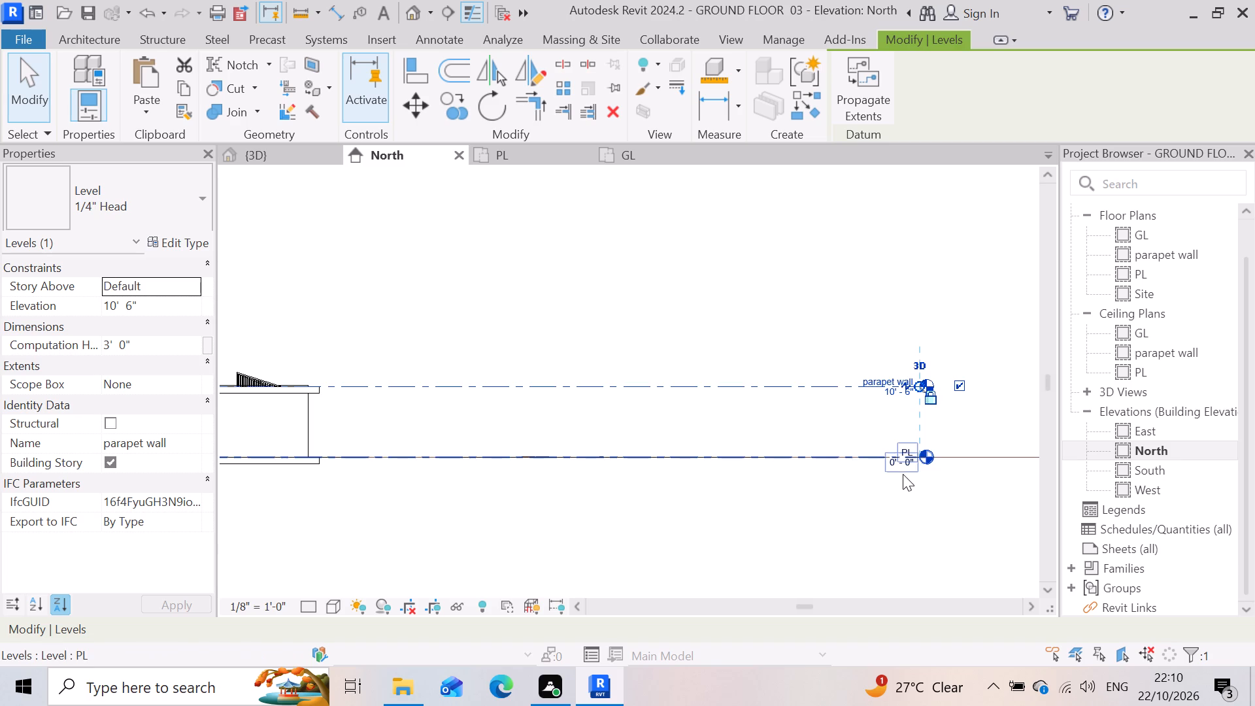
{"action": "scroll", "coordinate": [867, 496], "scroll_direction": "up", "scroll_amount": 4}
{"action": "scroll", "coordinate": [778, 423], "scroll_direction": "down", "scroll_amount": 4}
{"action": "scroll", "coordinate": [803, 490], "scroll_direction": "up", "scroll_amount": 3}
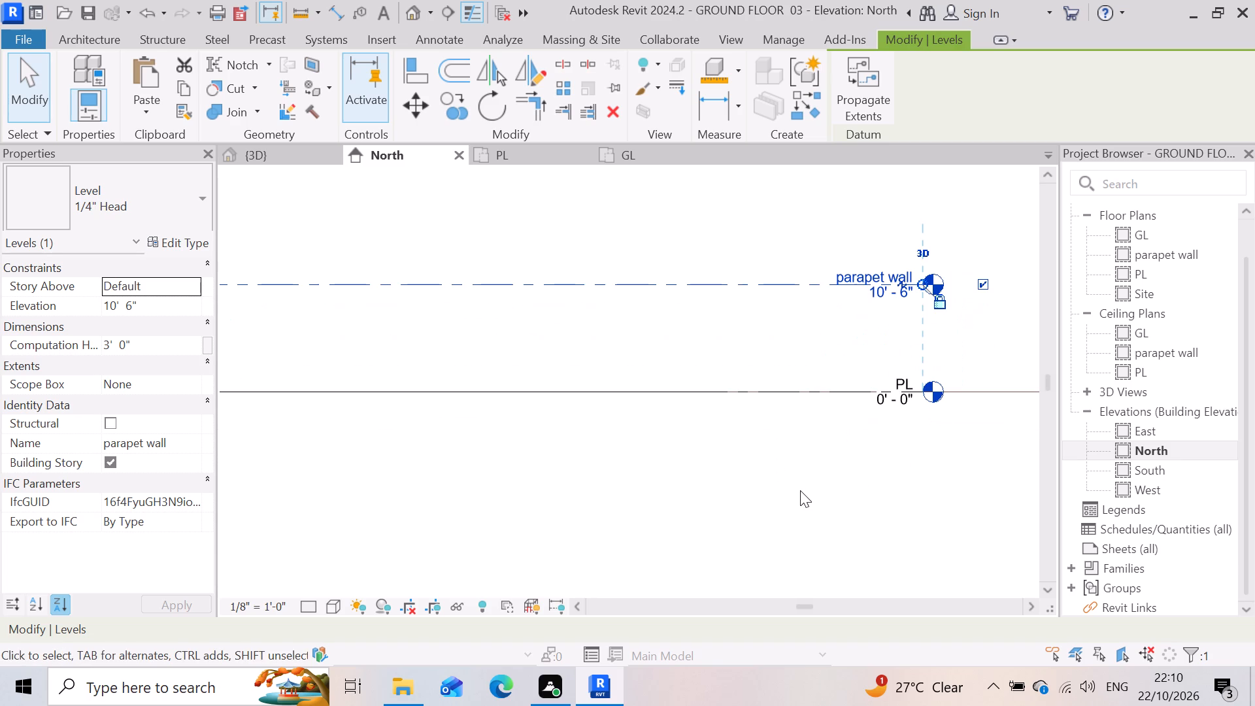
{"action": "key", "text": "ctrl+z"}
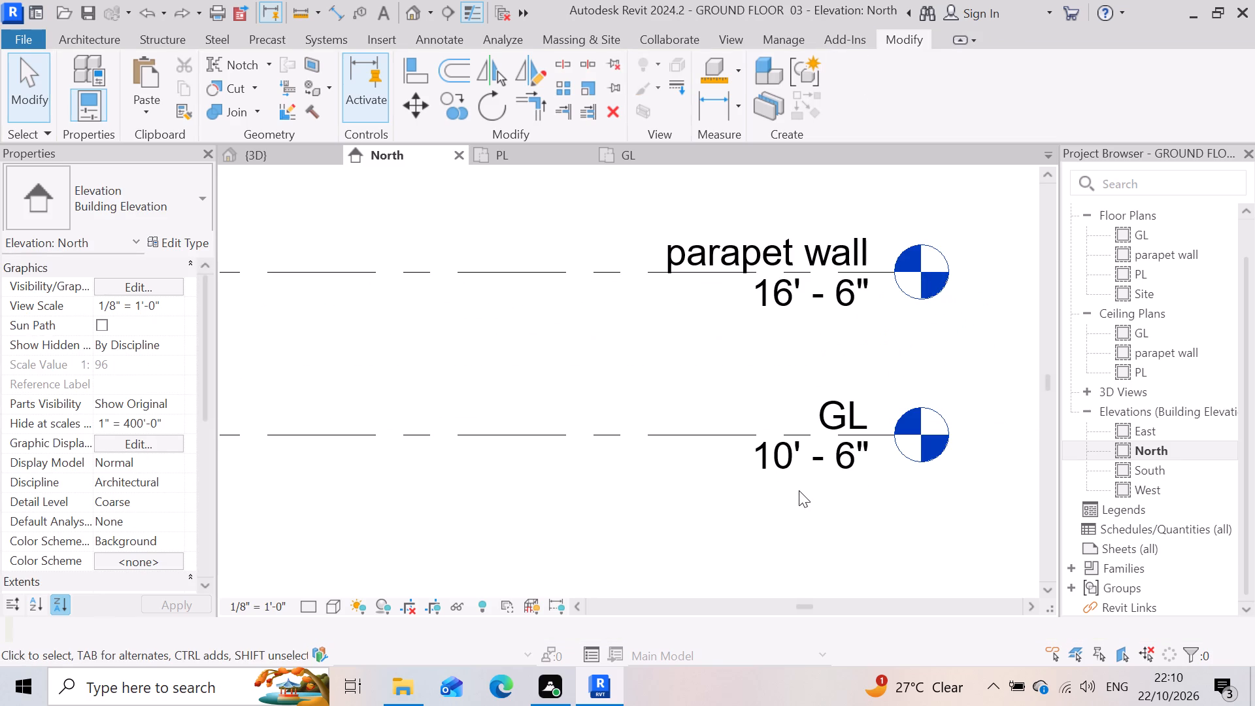
Examine the parapet wall, GL and PL levels and their spacing relative to the building in the North elevation.
{"action": "left_click", "coordinate": [854, 296]}
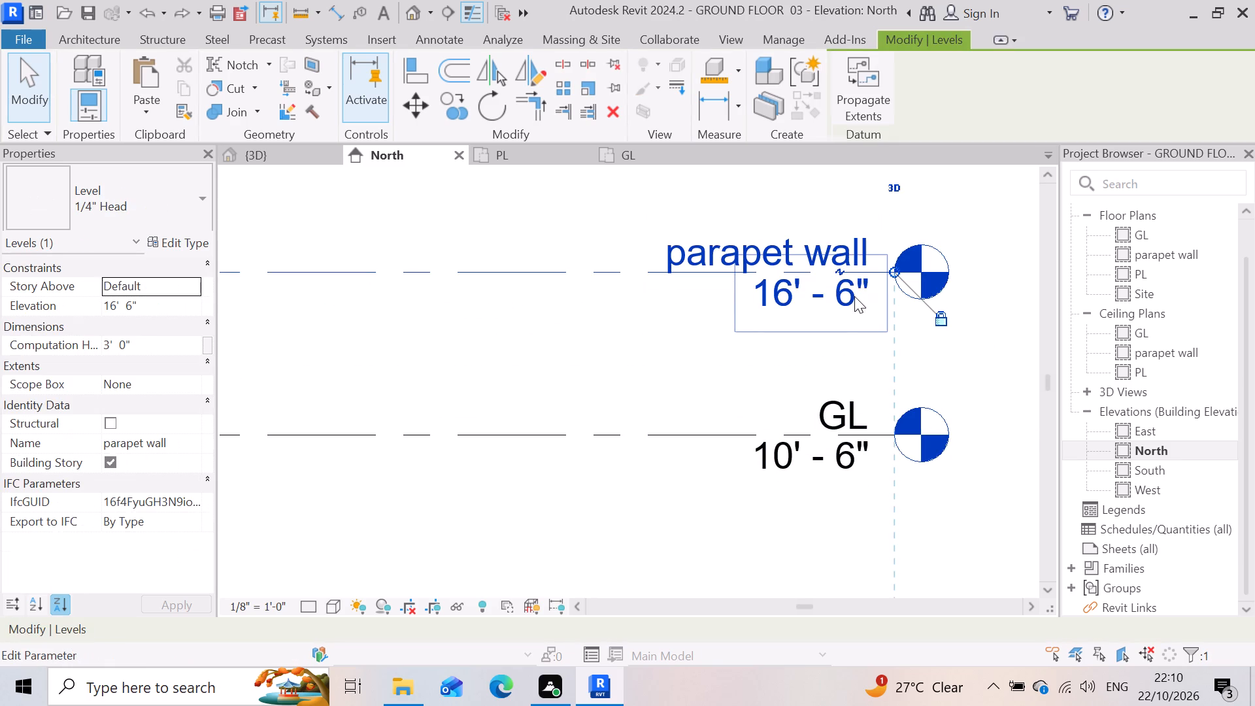
{"action": "scroll", "coordinate": [858, 305], "scroll_direction": "down", "scroll_amount": 3}
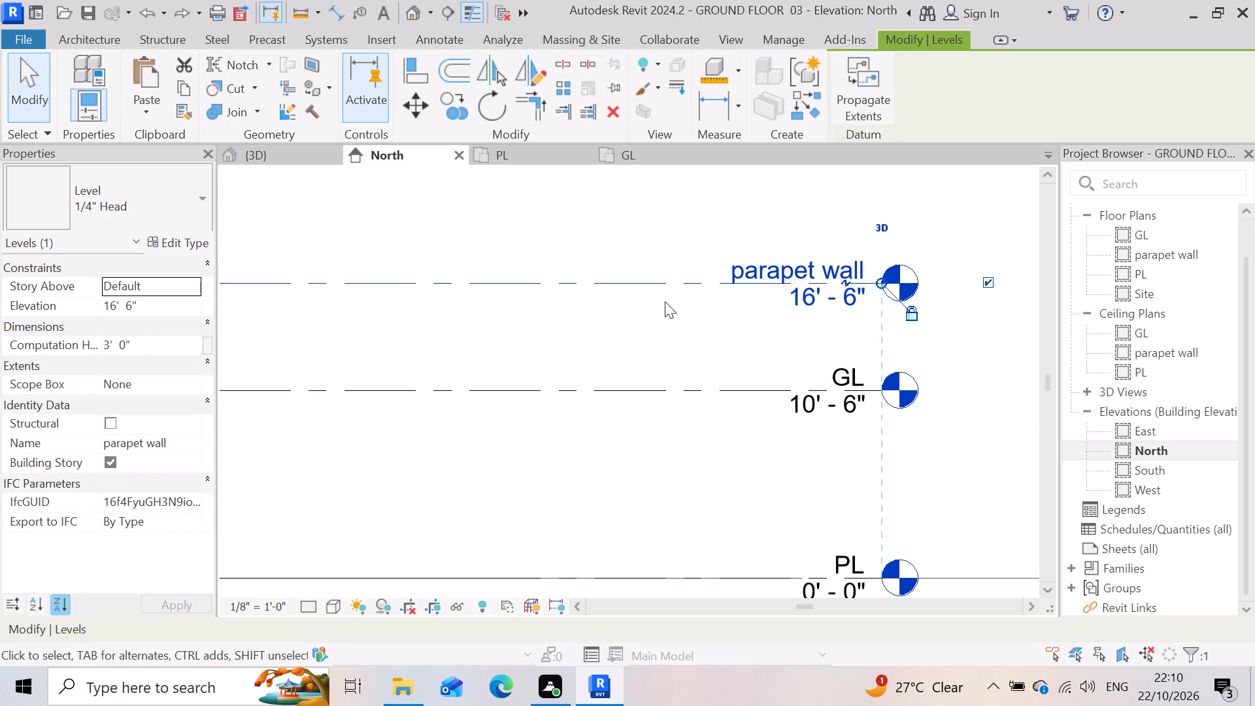
{"action": "left_click", "coordinate": [667, 281]}
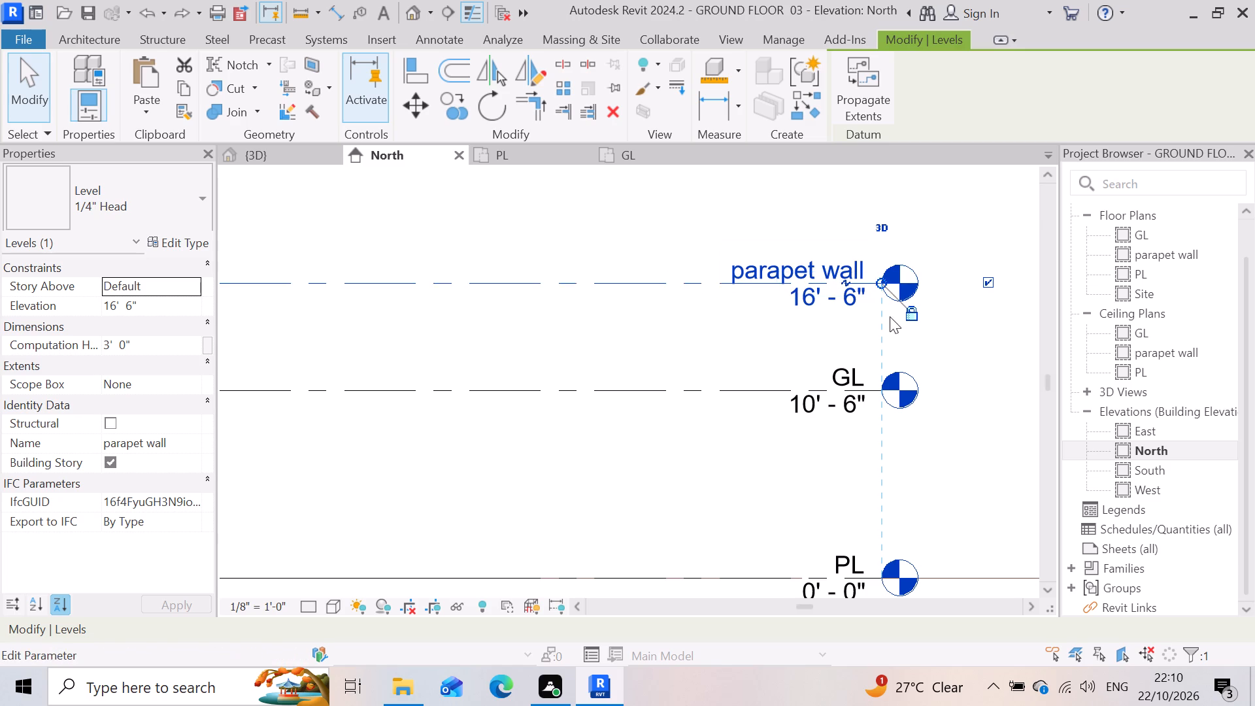
{"action": "scroll", "coordinate": [887, 301], "scroll_direction": "up", "scroll_amount": 3}
{"action": "scroll", "coordinate": [869, 303], "scroll_direction": "down", "scroll_amount": 11}
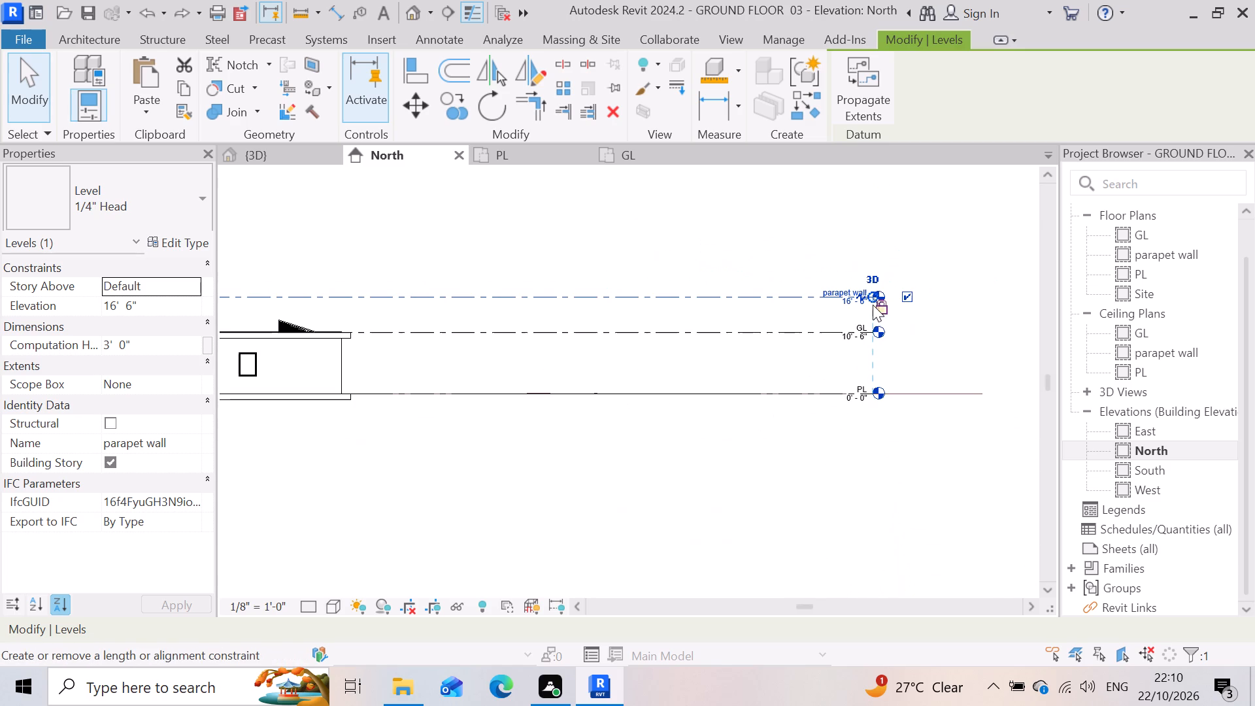
{"action": "scroll", "coordinate": [671, 356], "scroll_direction": "down", "scroll_amount": 4}
{"action": "left_click", "coordinate": [758, 528]}
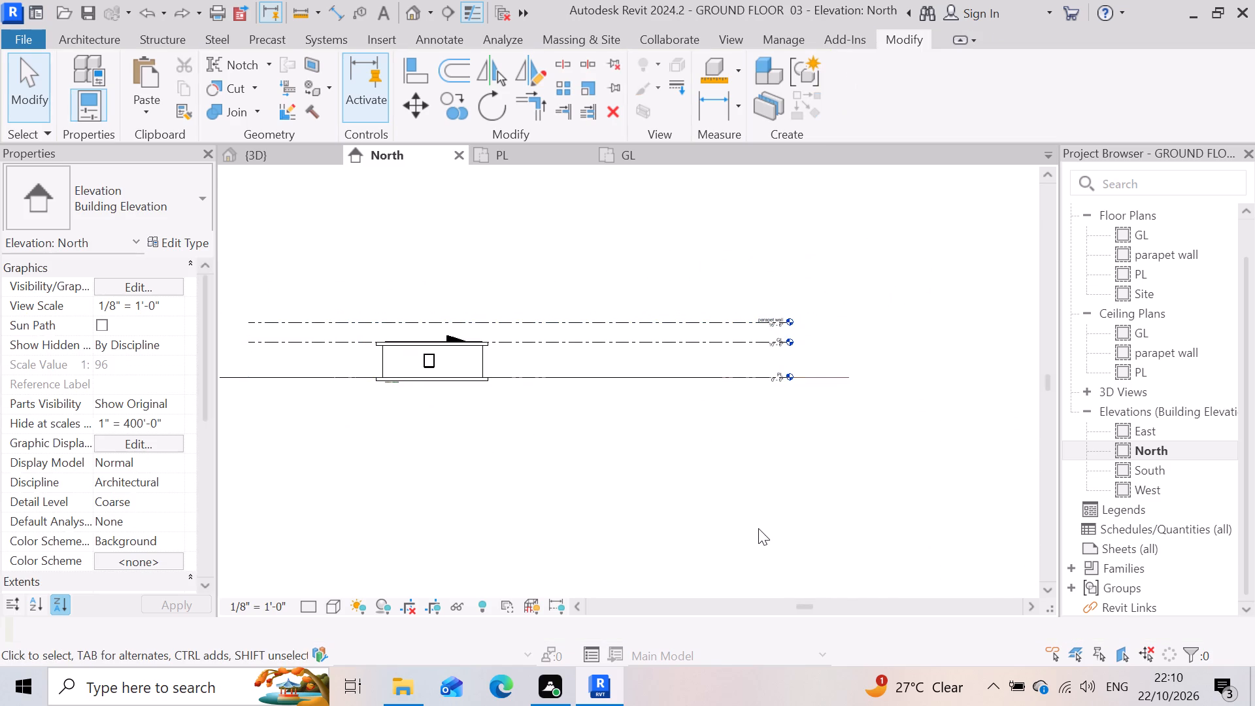
{"action": "scroll", "coordinate": [635, 375], "scroll_direction": "up", "scroll_amount": 3}
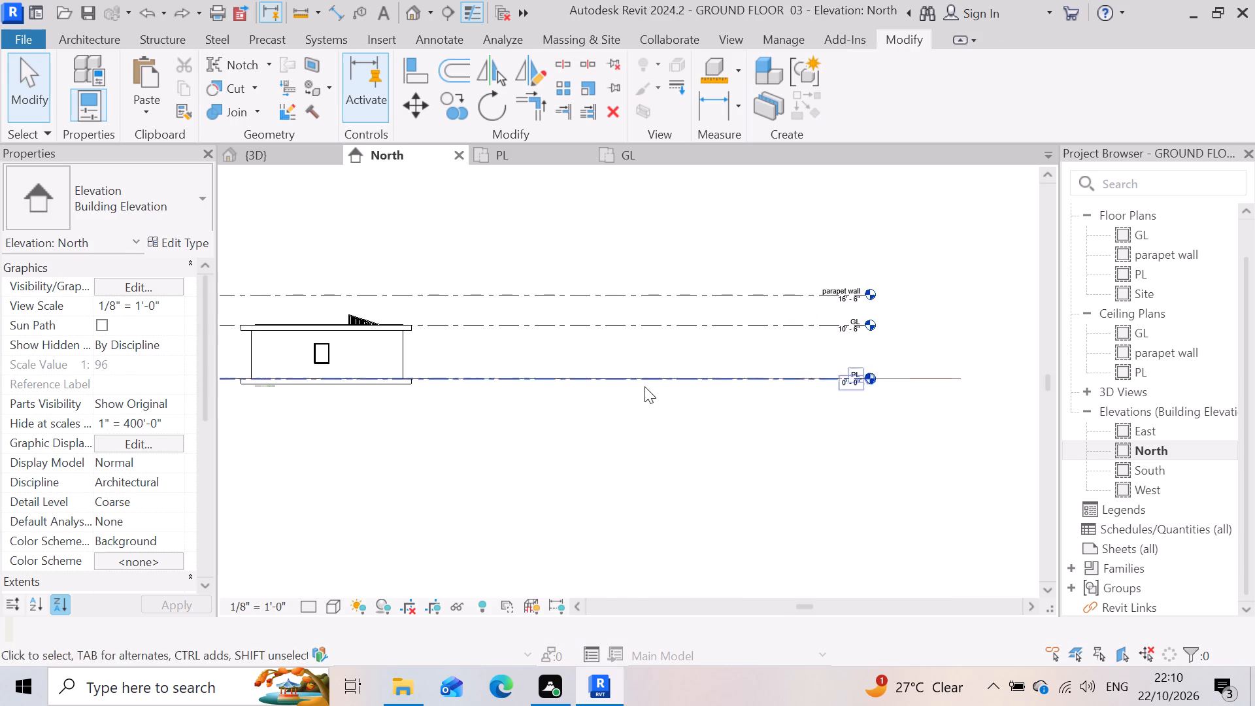
{"action": "scroll", "coordinate": [644, 386], "scroll_direction": "down", "scroll_amount": 4}
{"action": "scroll", "coordinate": [799, 443], "scroll_direction": "up", "scroll_amount": 3}
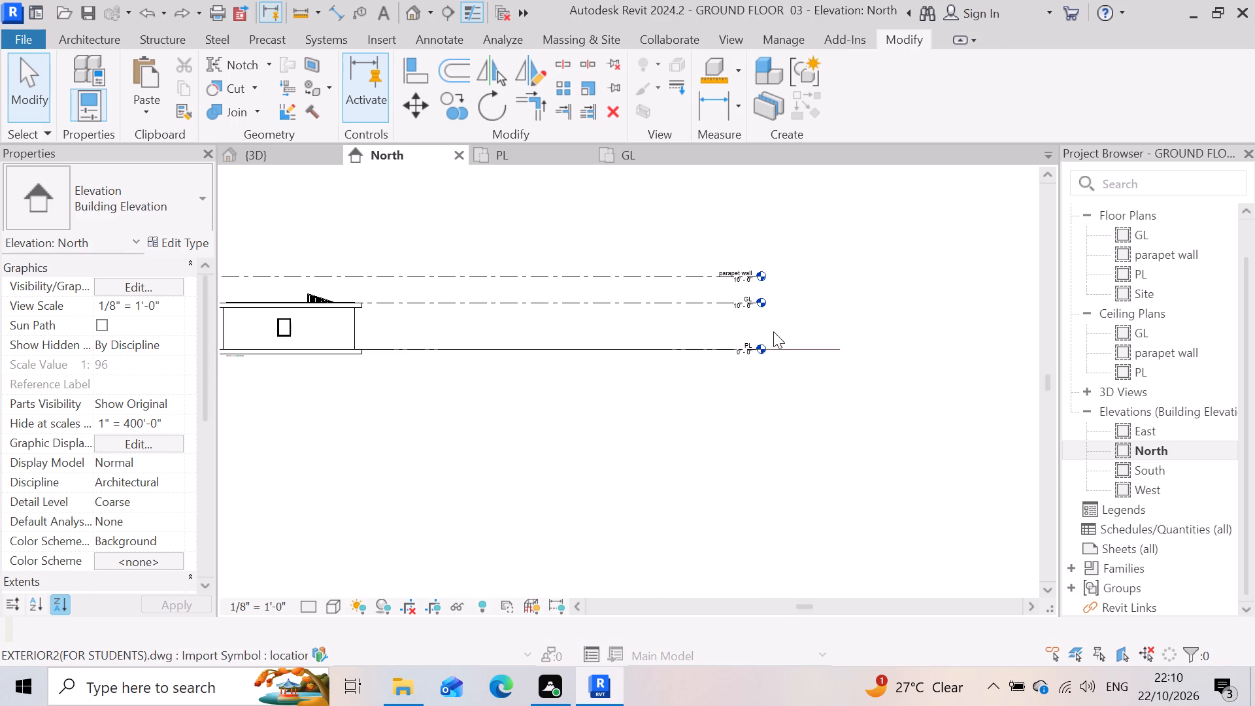
{"action": "scroll", "coordinate": [773, 315], "scroll_direction": "up", "scroll_amount": 4}
{"action": "scroll", "coordinate": [720, 305], "scroll_direction": "up", "scroll_amount": 6}
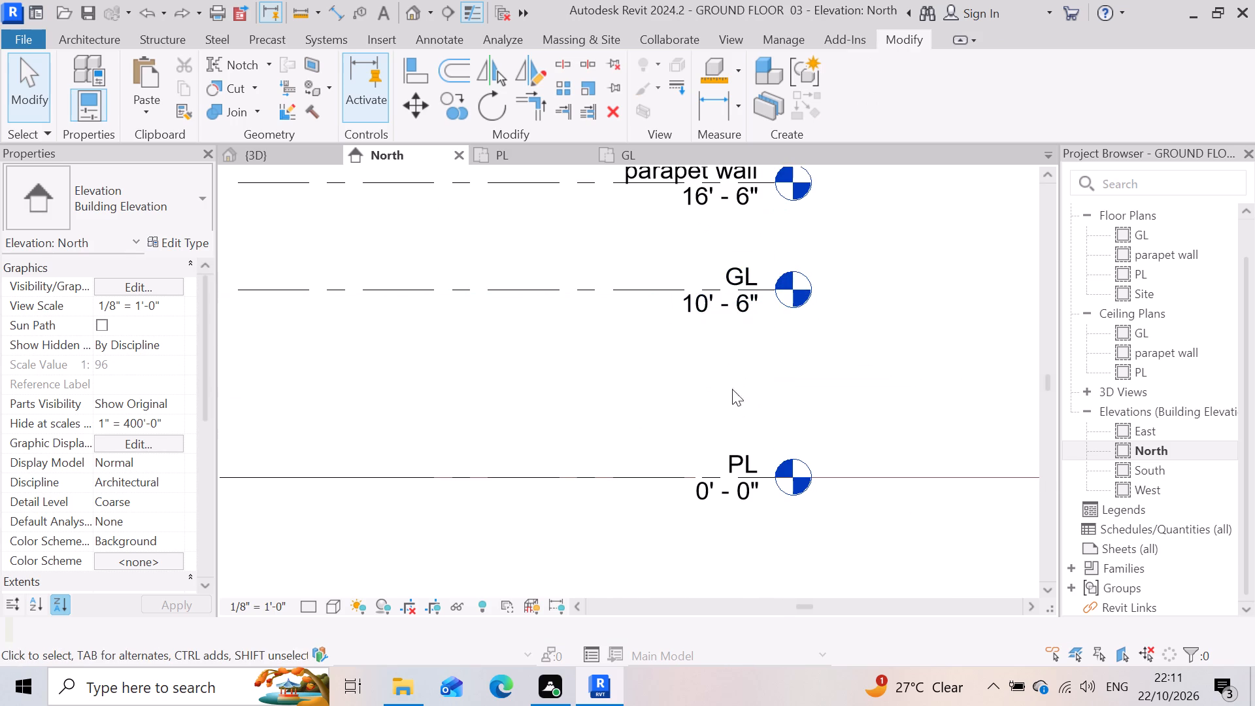
{"action": "scroll", "coordinate": [785, 396], "scroll_direction": "down", "scroll_amount": 1}
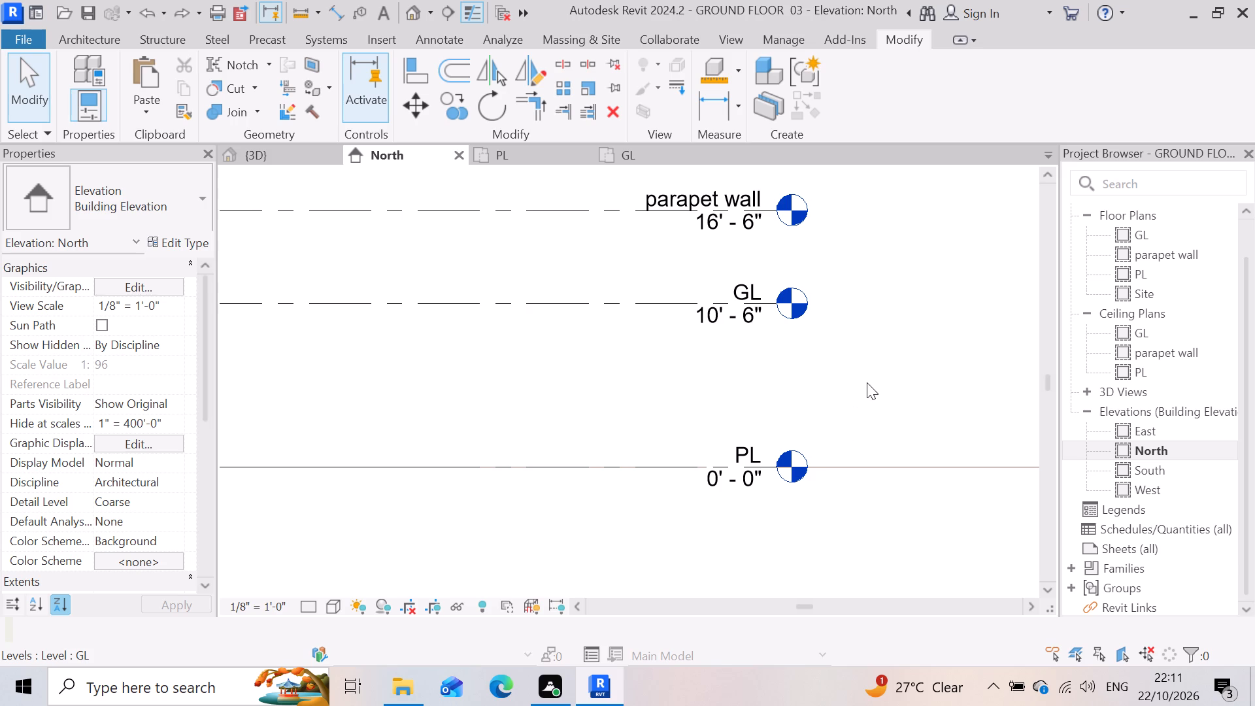
{"action": "scroll", "coordinate": [865, 378], "scroll_direction": "down", "scroll_amount": 3}
{"action": "scroll", "coordinate": [761, 322], "scroll_direction": "up", "scroll_amount": 3}
{"action": "scroll", "coordinate": [824, 369], "scroll_direction": "down", "scroll_amount": 2}
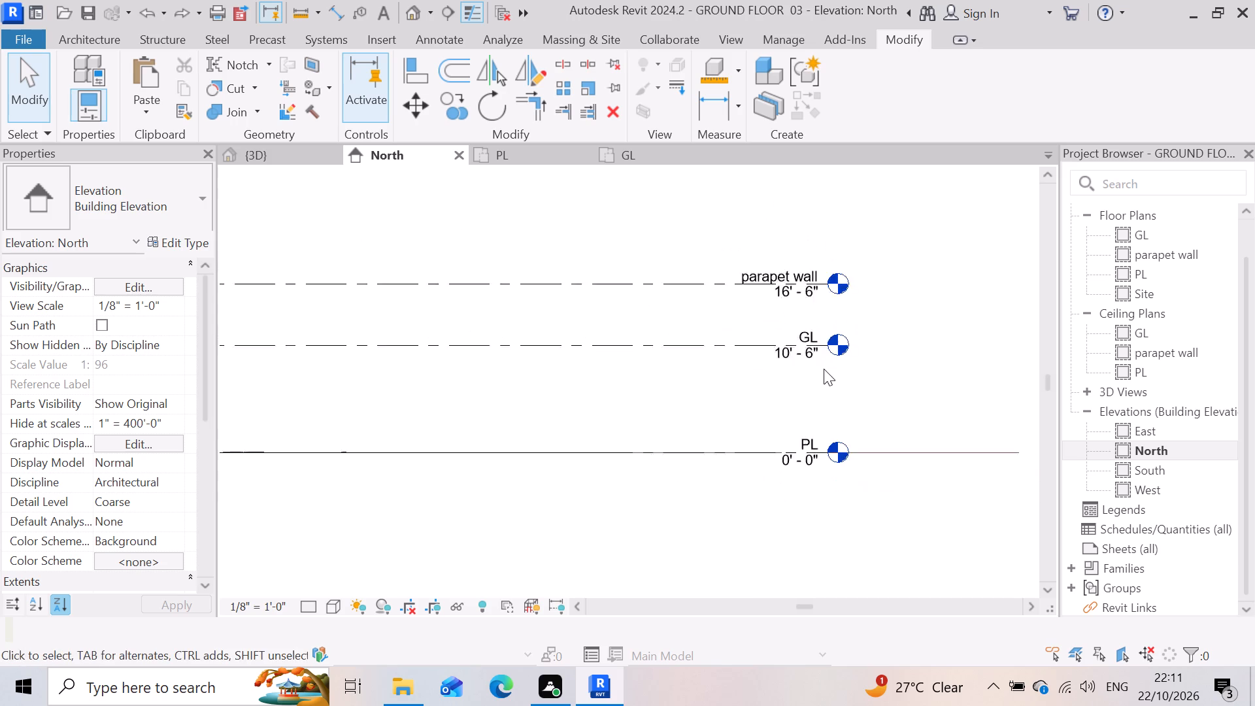
{"action": "scroll", "coordinate": [824, 369], "scroll_direction": "down", "scroll_amount": 5}
{"action": "scroll", "coordinate": [542, 335], "scroll_direction": "up", "scroll_amount": 3}
{"action": "scroll", "coordinate": [844, 413], "scroll_direction": "down", "scroll_amount": 4}
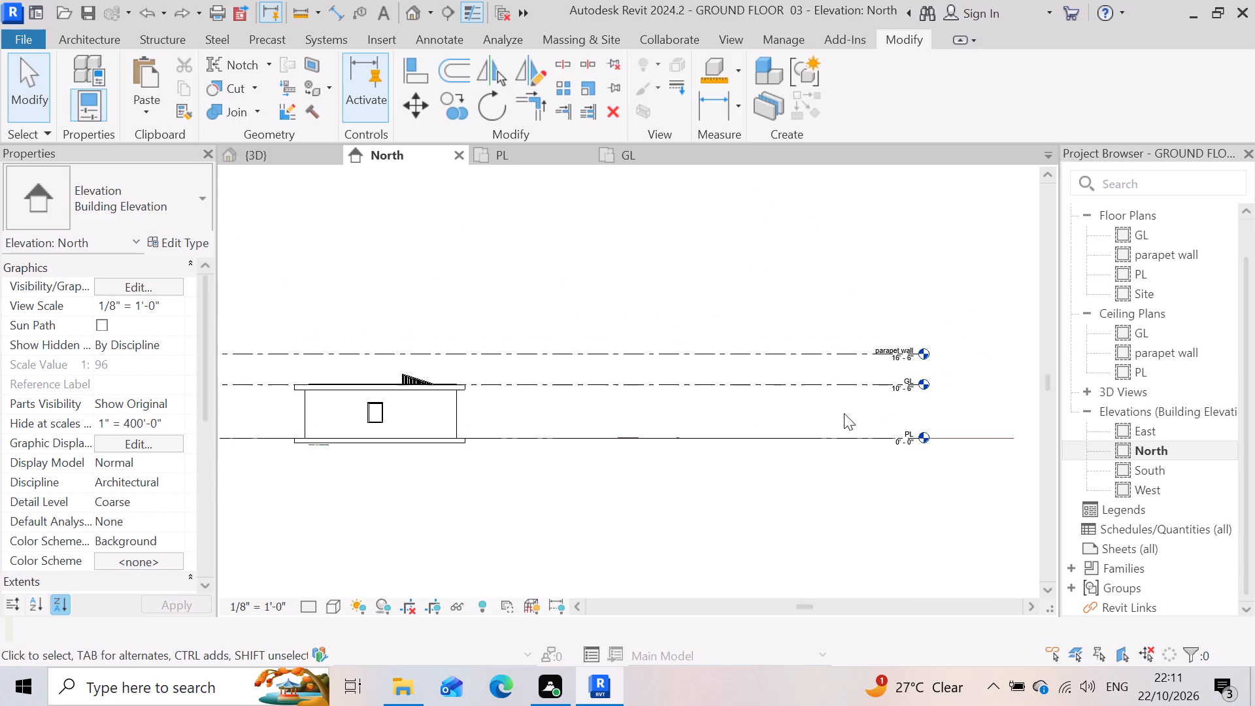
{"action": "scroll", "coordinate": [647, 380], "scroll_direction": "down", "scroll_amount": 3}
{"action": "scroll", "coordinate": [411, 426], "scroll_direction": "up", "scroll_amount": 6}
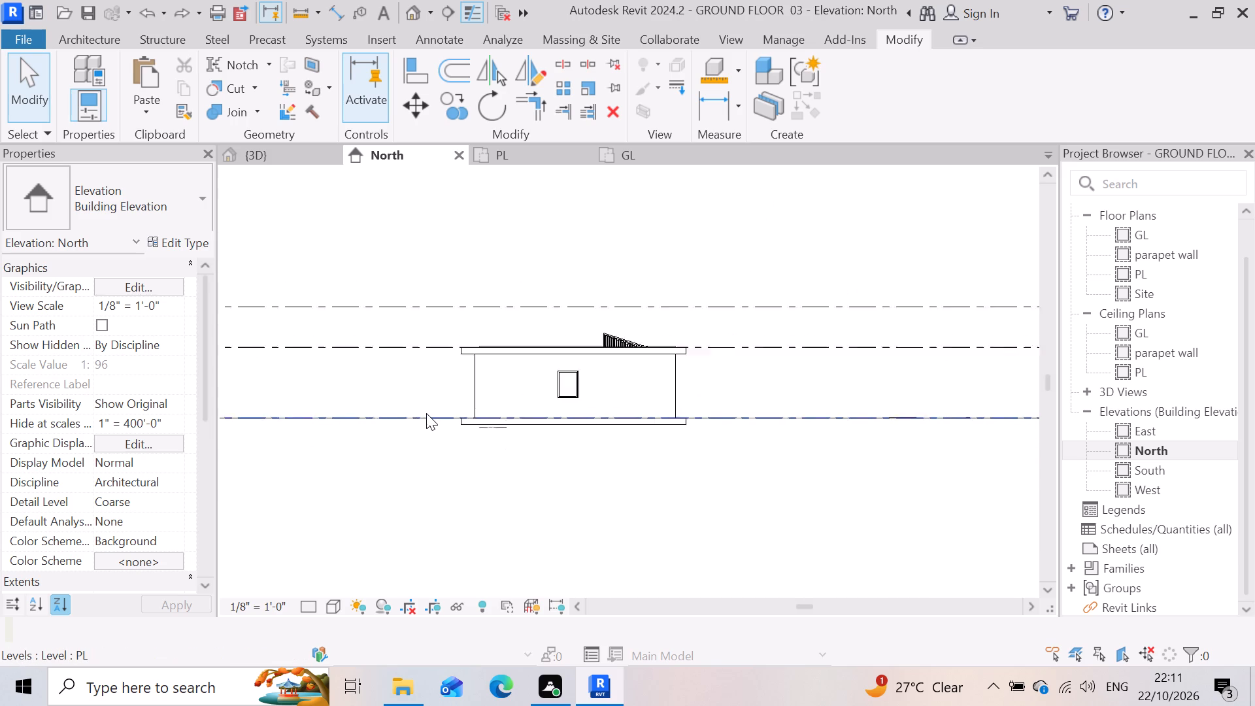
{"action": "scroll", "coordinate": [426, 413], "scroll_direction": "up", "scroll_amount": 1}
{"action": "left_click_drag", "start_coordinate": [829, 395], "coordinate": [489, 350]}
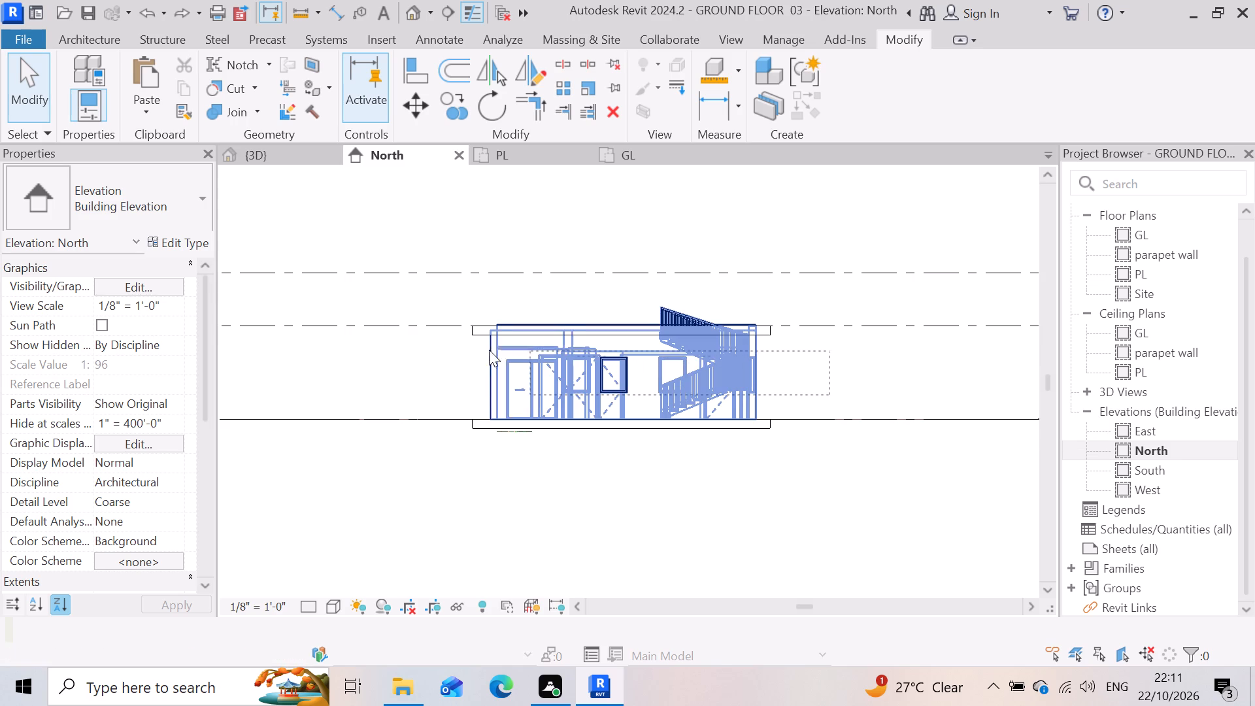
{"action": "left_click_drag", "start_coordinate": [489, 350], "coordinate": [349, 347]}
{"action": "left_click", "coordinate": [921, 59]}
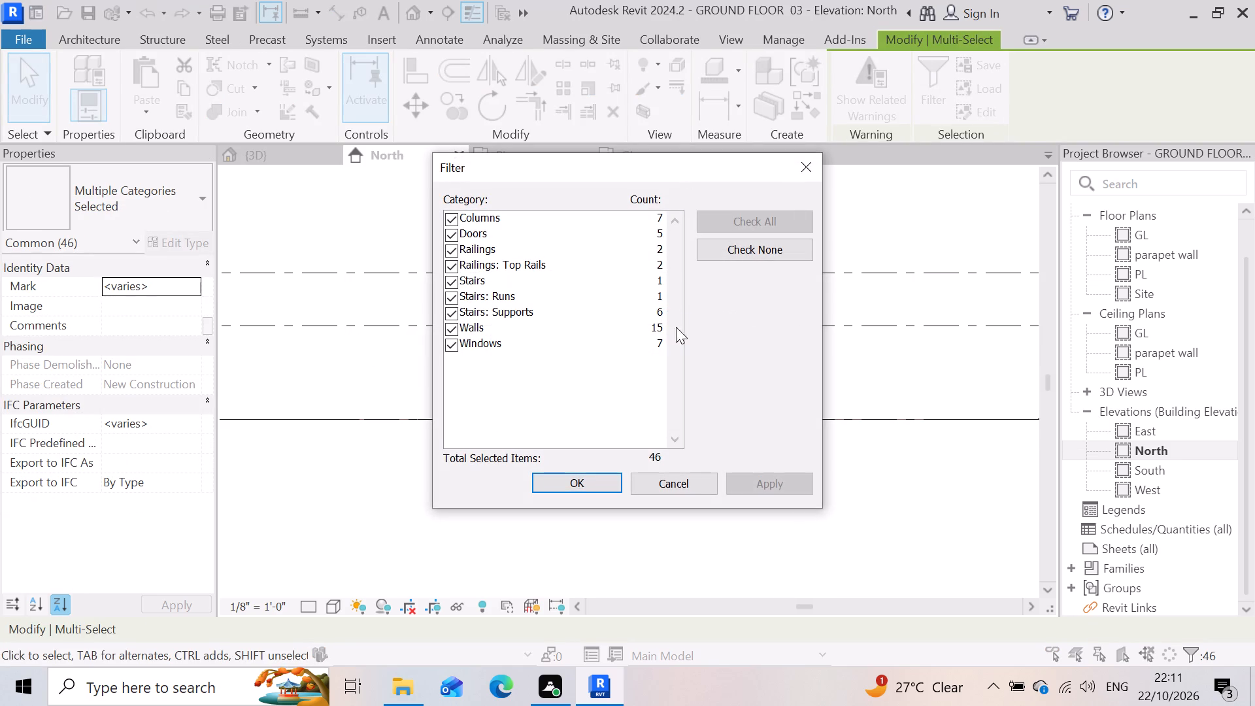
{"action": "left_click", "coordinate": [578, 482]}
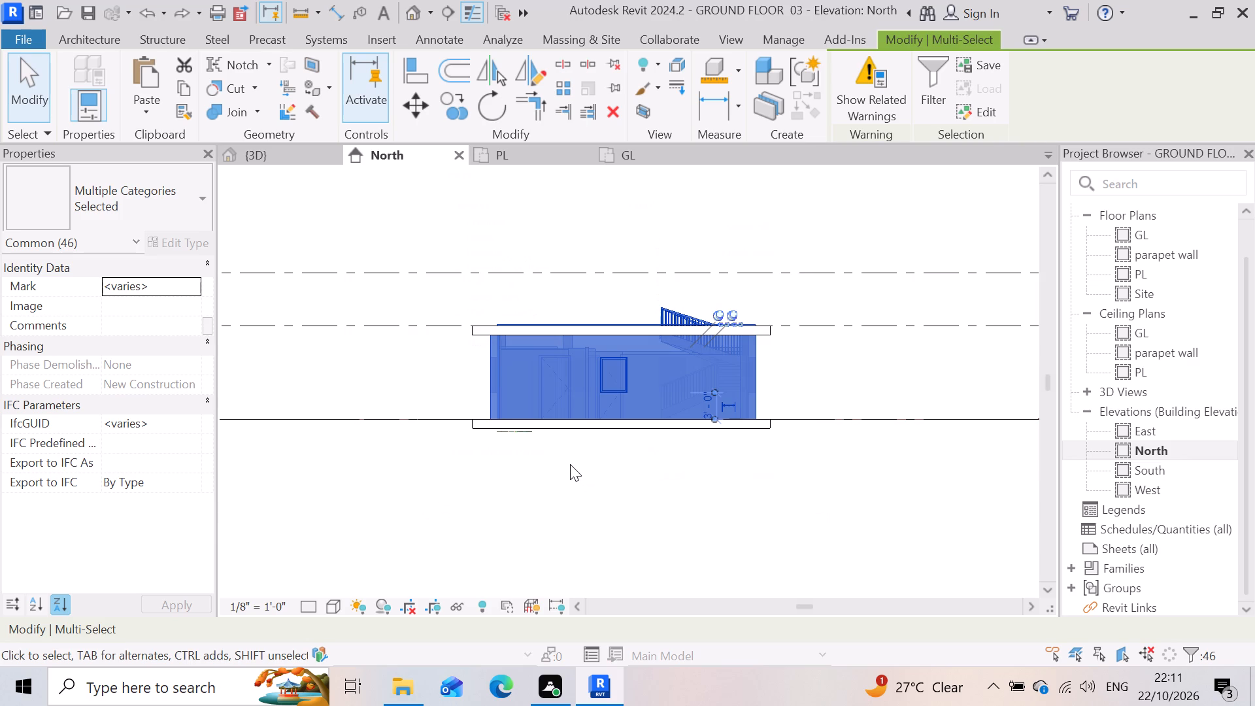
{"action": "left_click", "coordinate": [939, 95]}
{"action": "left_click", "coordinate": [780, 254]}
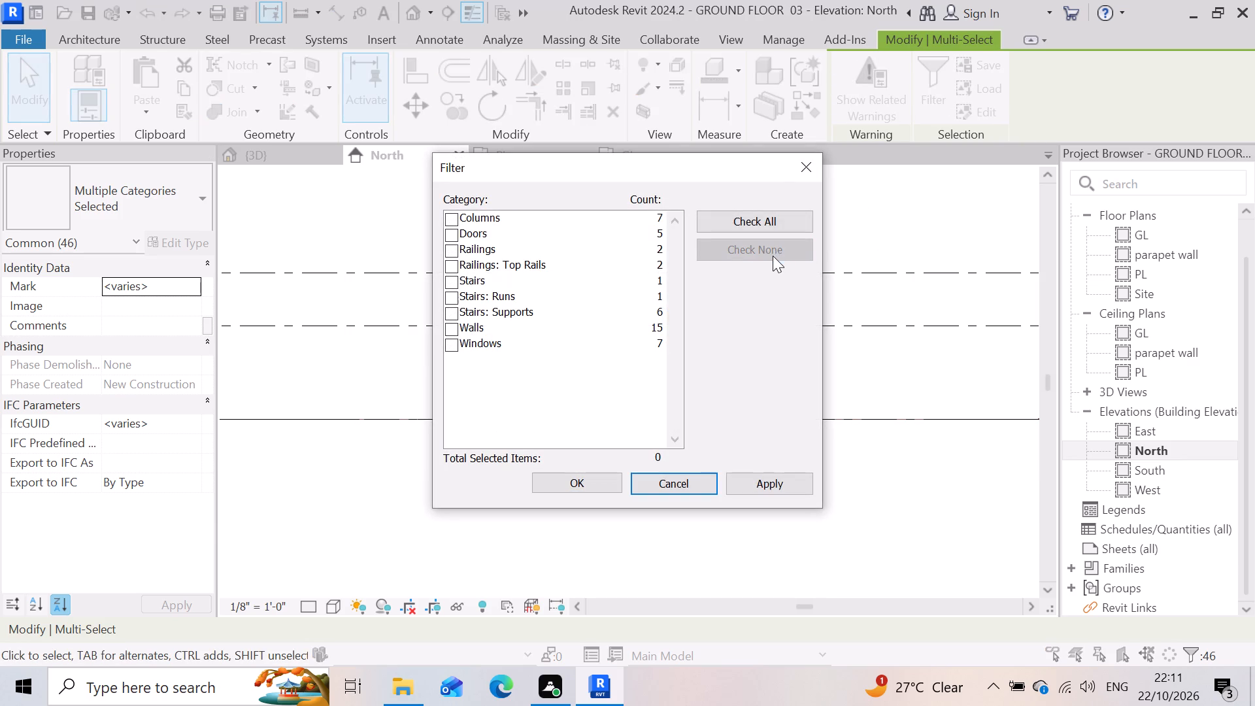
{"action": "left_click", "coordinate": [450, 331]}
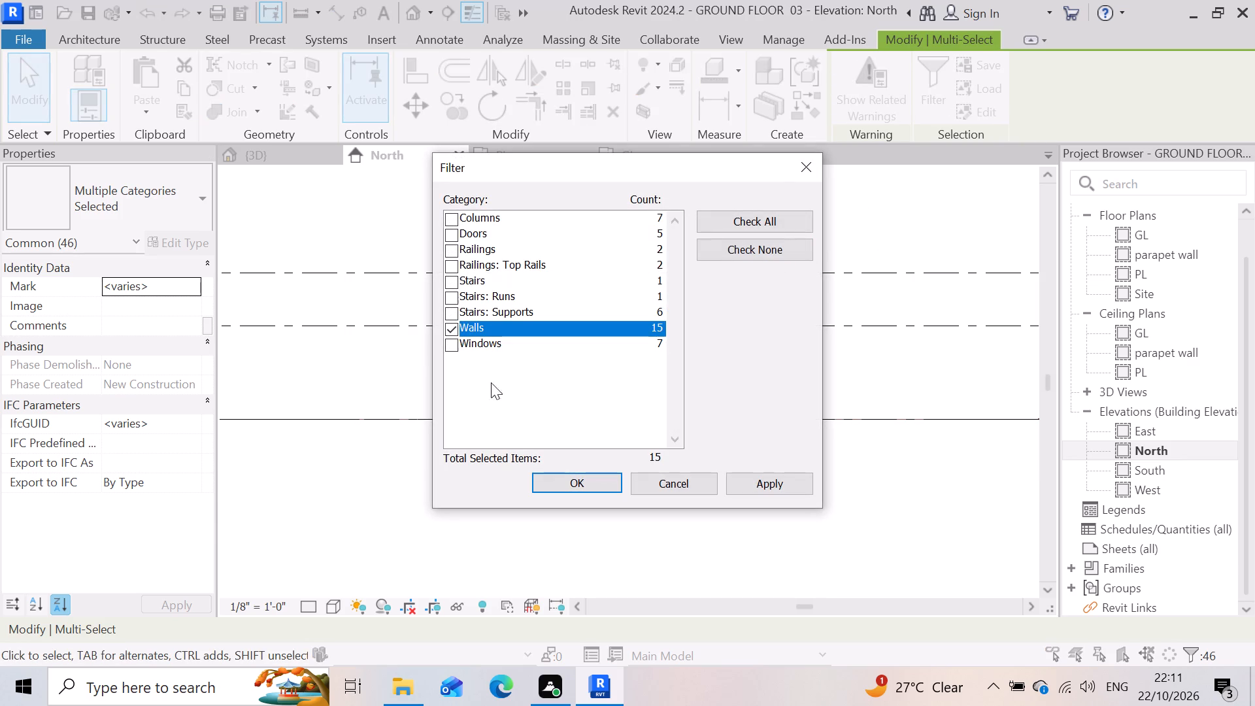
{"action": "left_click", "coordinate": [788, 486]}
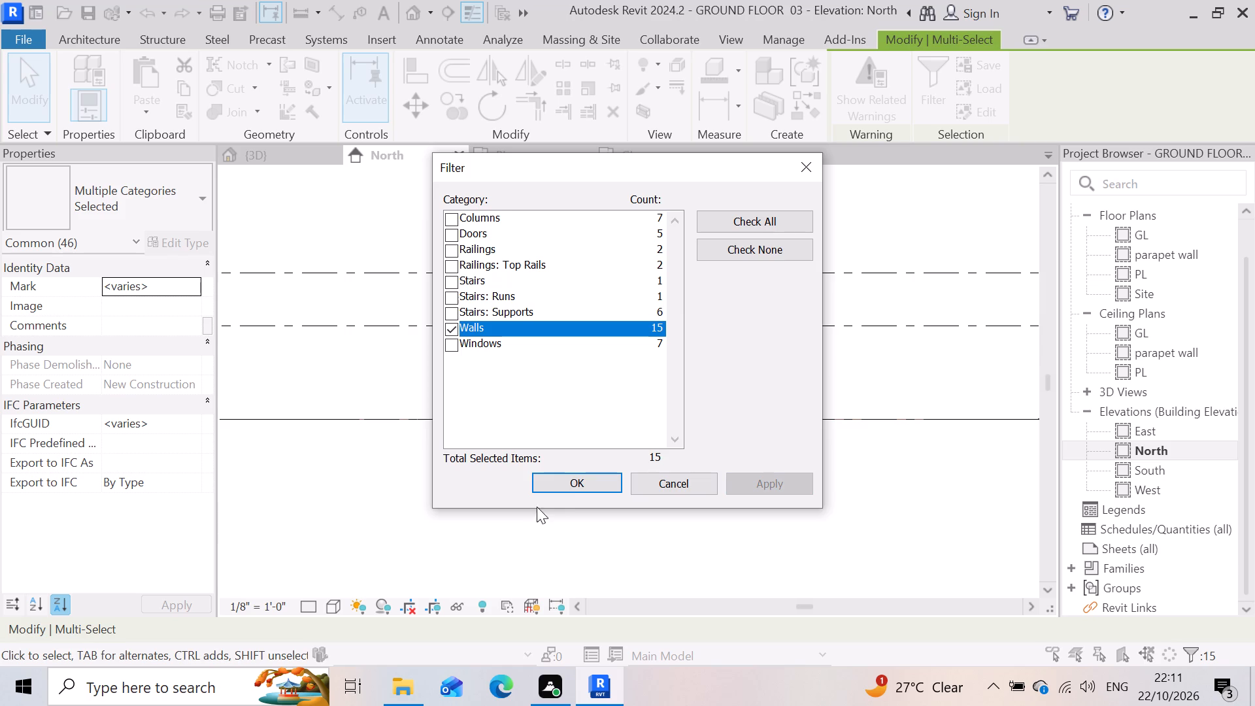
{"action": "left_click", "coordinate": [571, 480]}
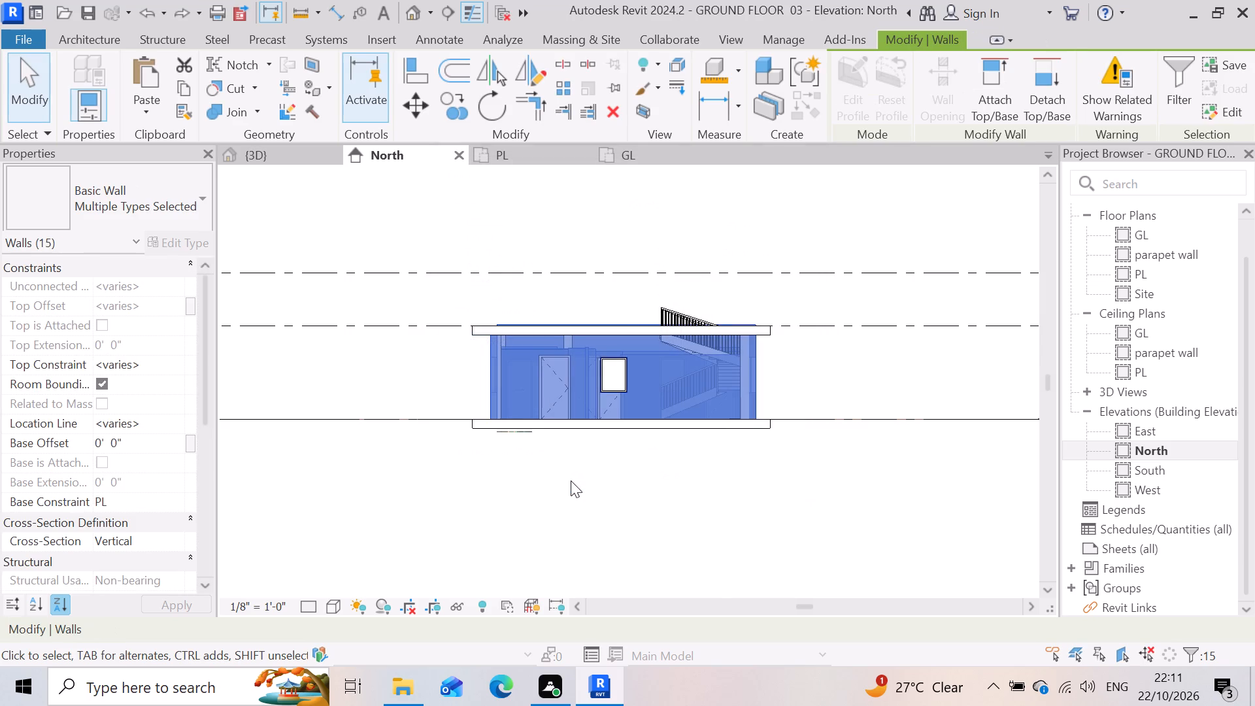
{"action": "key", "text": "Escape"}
Filter the building selection to Columns only, copy those columns and paste them aligned to the GL level.
{"action": "scroll", "coordinate": [839, 377], "scroll_direction": "up", "scroll_amount": 3}
{"action": "scroll", "coordinate": [868, 385], "scroll_direction": "down", "scroll_amount": 2}
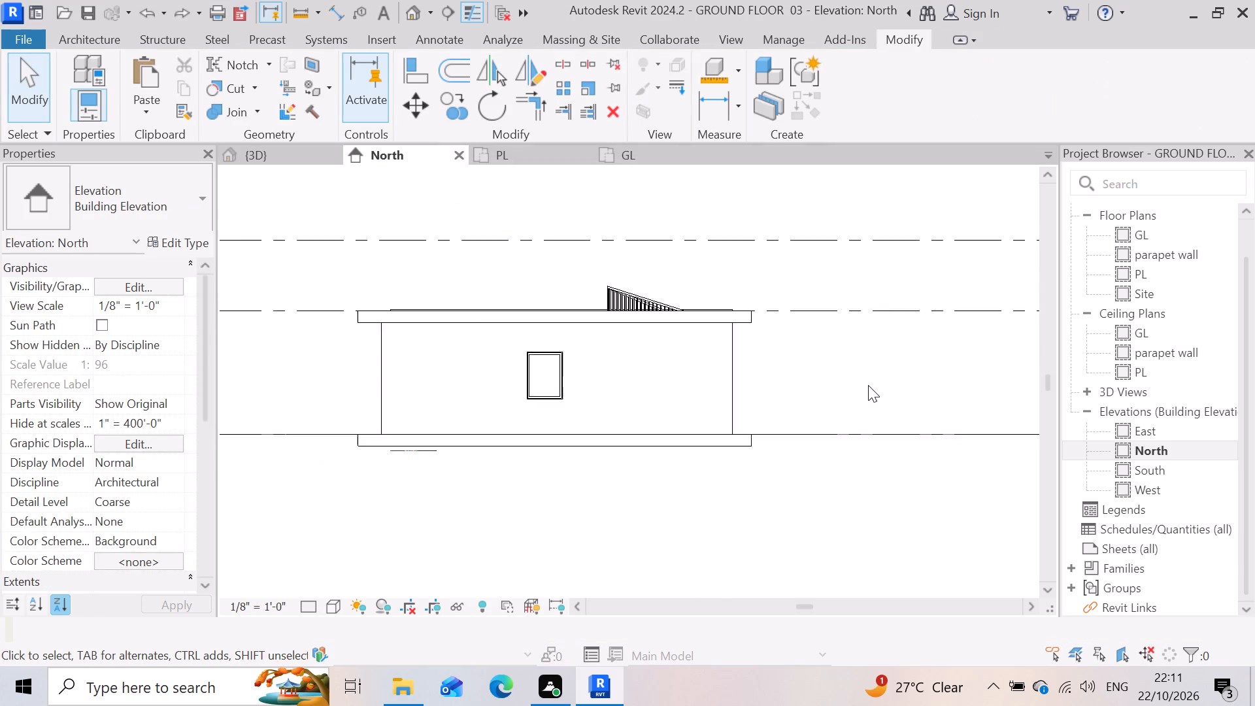
{"action": "scroll", "coordinate": [868, 385], "scroll_direction": "down", "scroll_amount": 2}
{"action": "left_click_drag", "start_coordinate": [872, 382], "coordinate": [437, 293]}
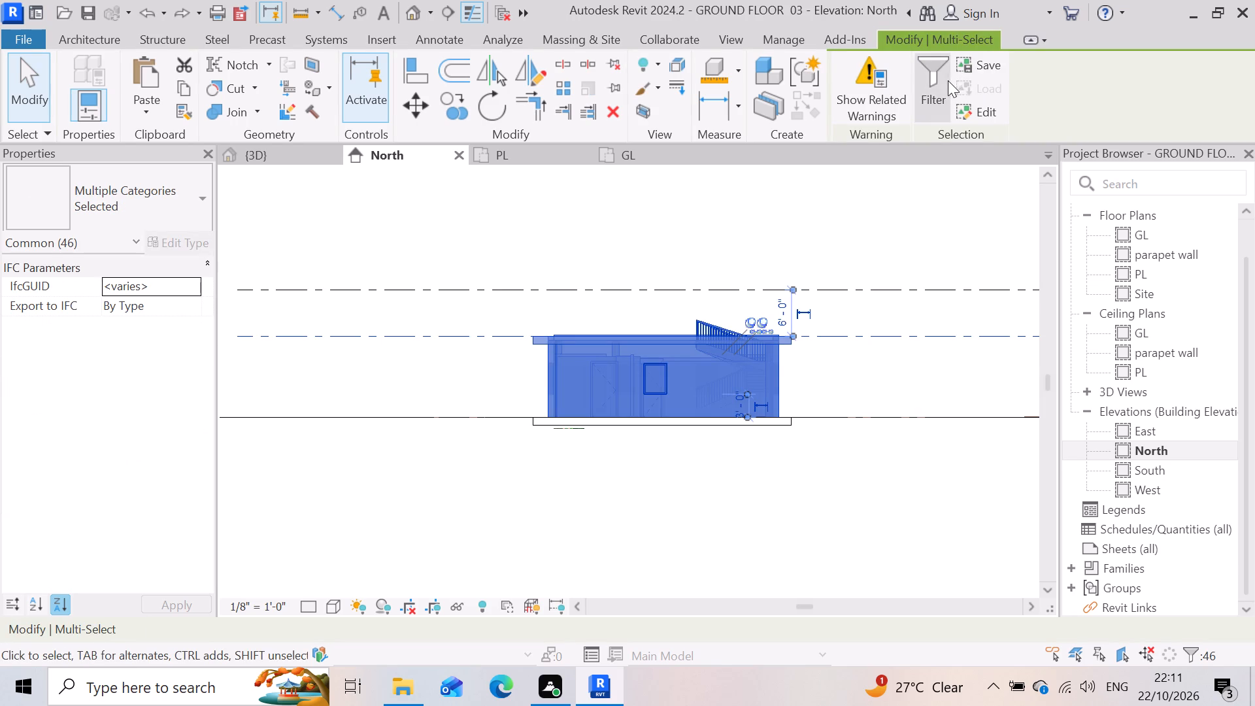
{"action": "left_click", "coordinate": [939, 73]}
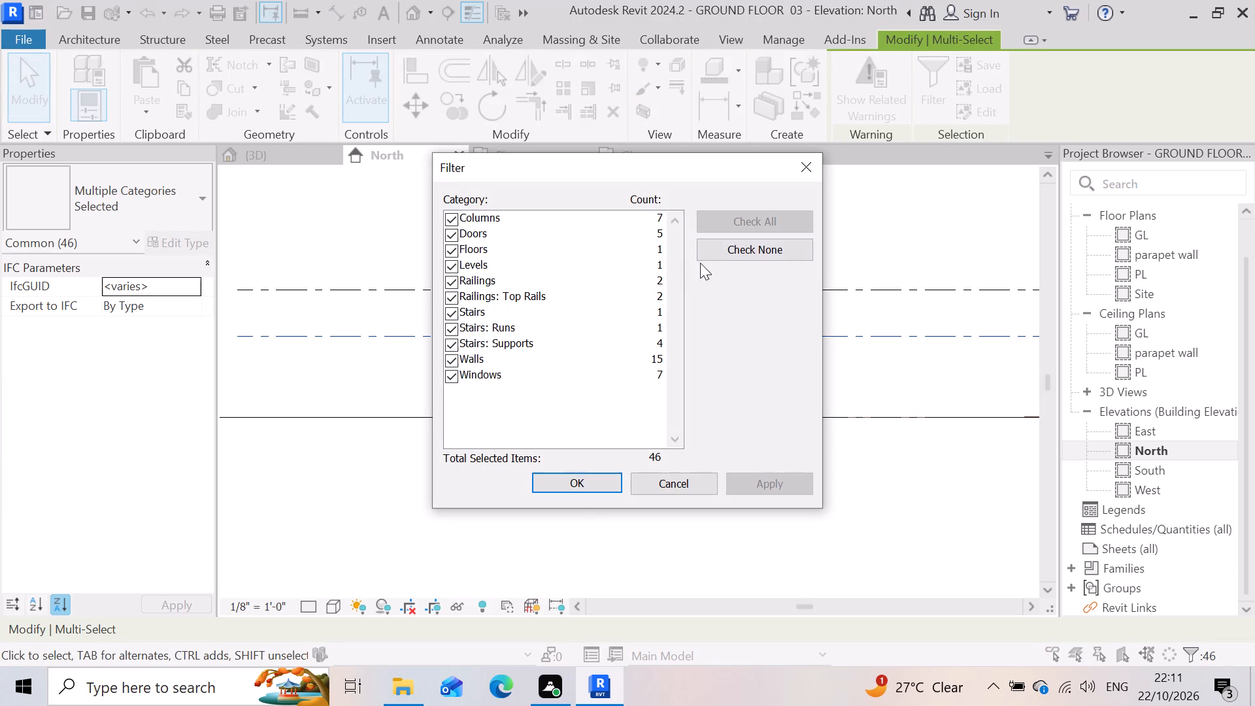
{"action": "left_click", "coordinate": [734, 245]}
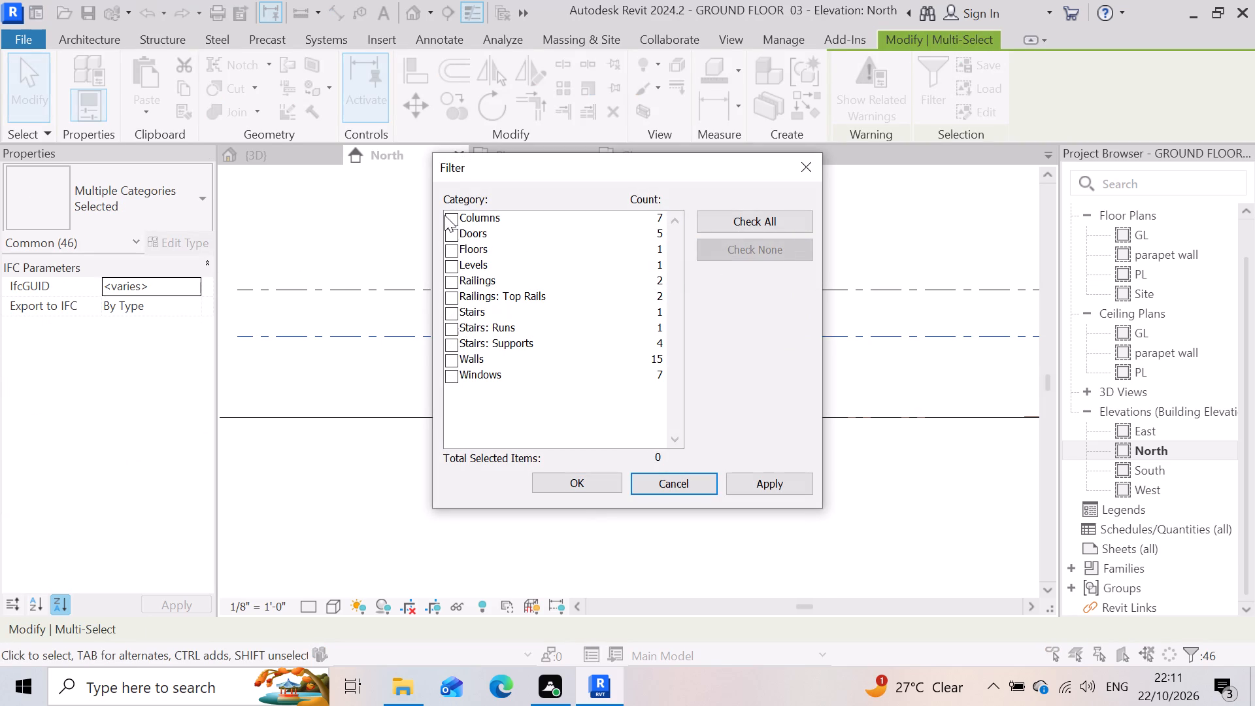
{"action": "left_click", "coordinate": [445, 215]}
{"action": "left_click", "coordinate": [747, 488]}
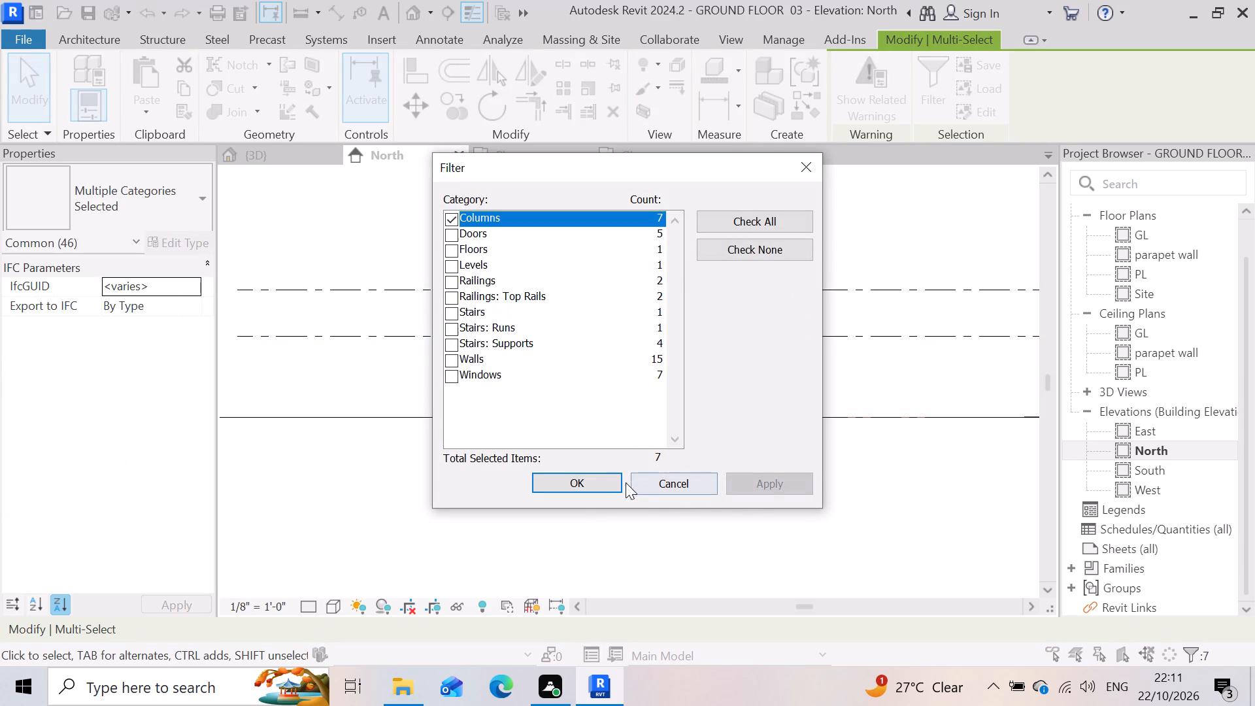
{"action": "left_click", "coordinate": [601, 480]}
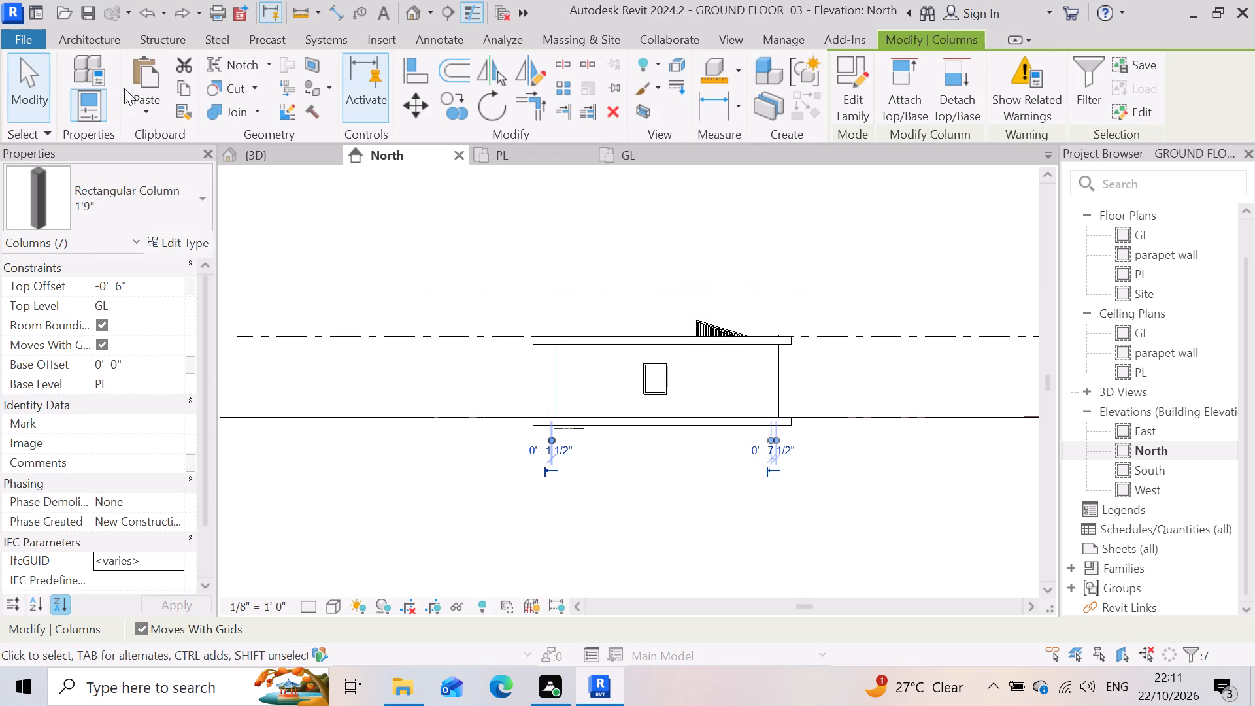
{"action": "left_click", "coordinate": [182, 85]}
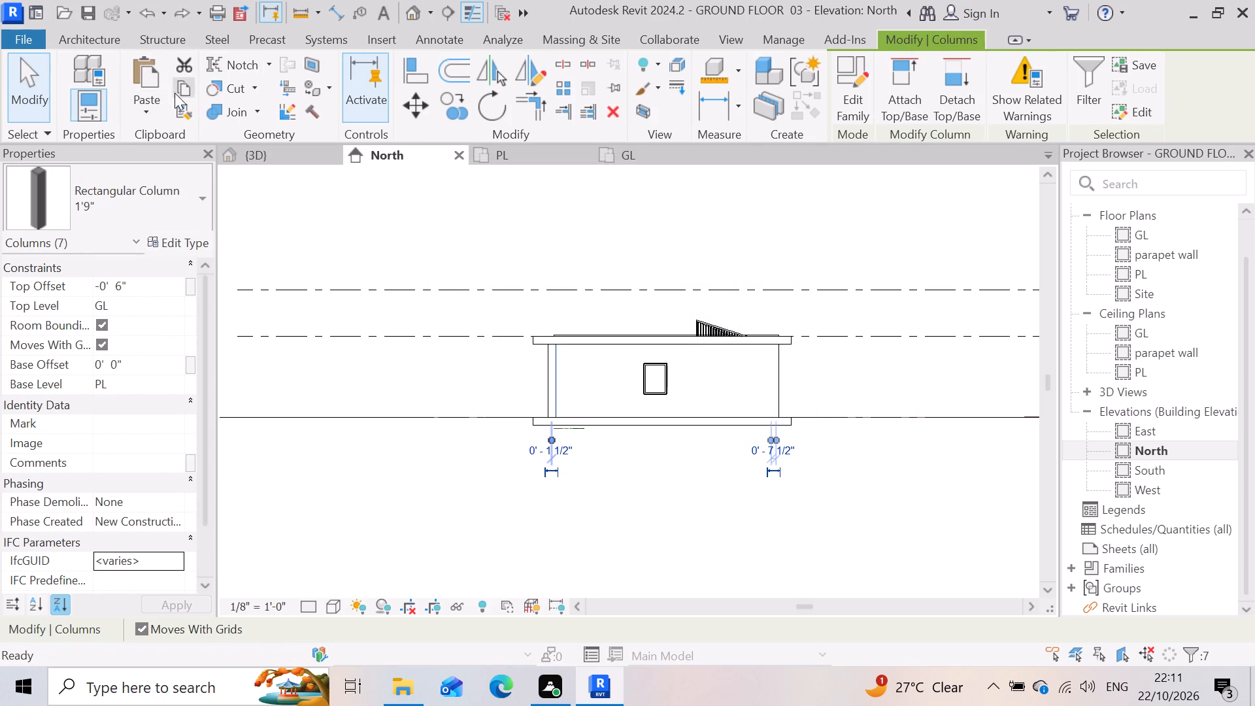
{"action": "left_click", "coordinate": [147, 115]}
{"action": "left_click", "coordinate": [222, 184]}
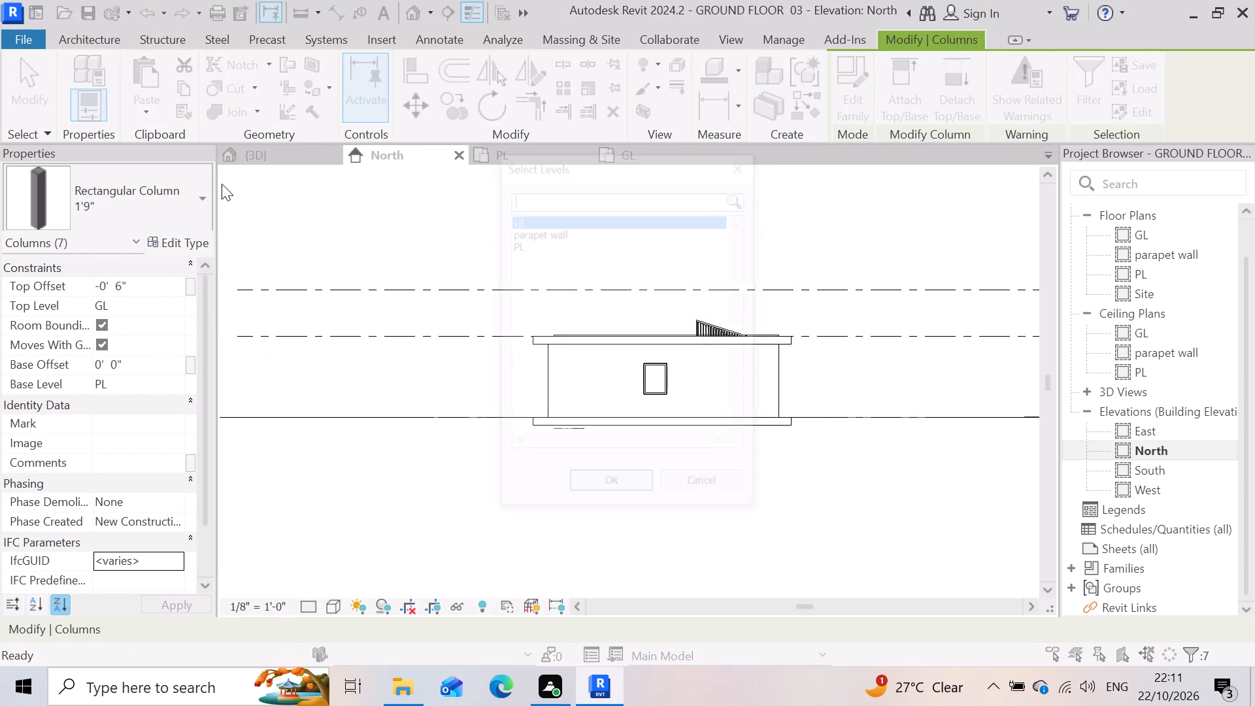
{"action": "left_click", "coordinate": [597, 483]}
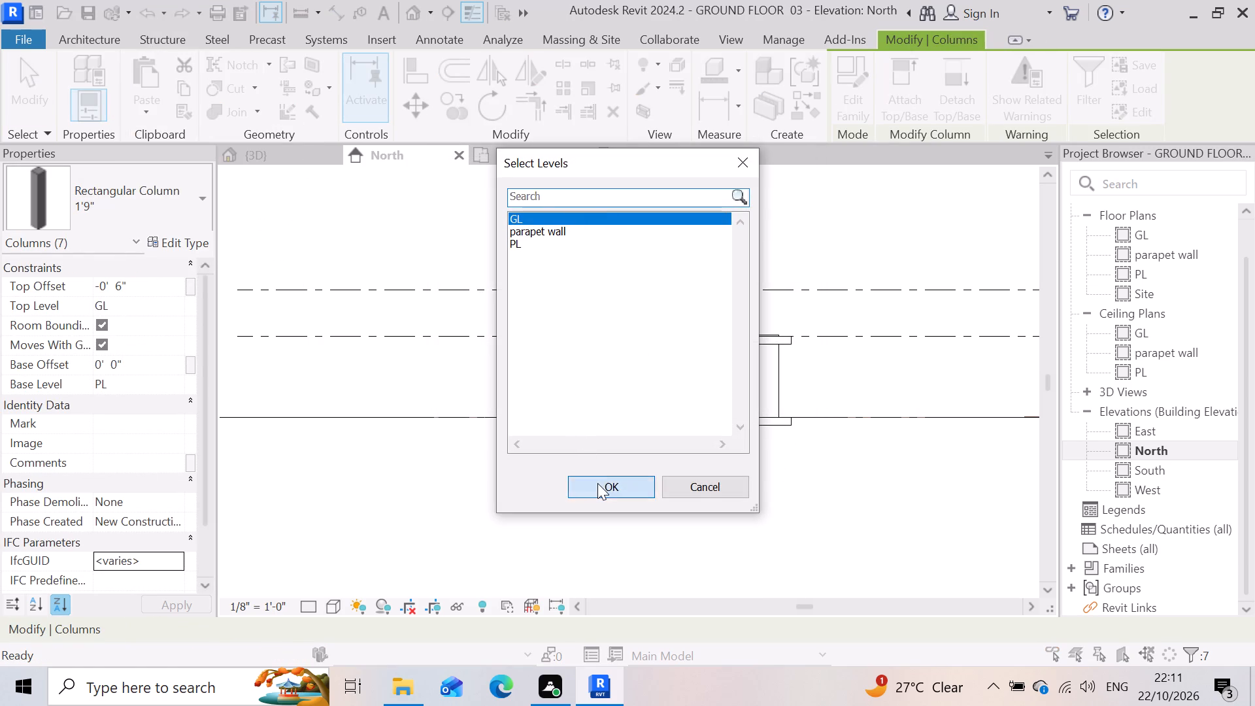
{"action": "scroll", "coordinate": [884, 278], "scroll_direction": "up", "scroll_amount": 3}
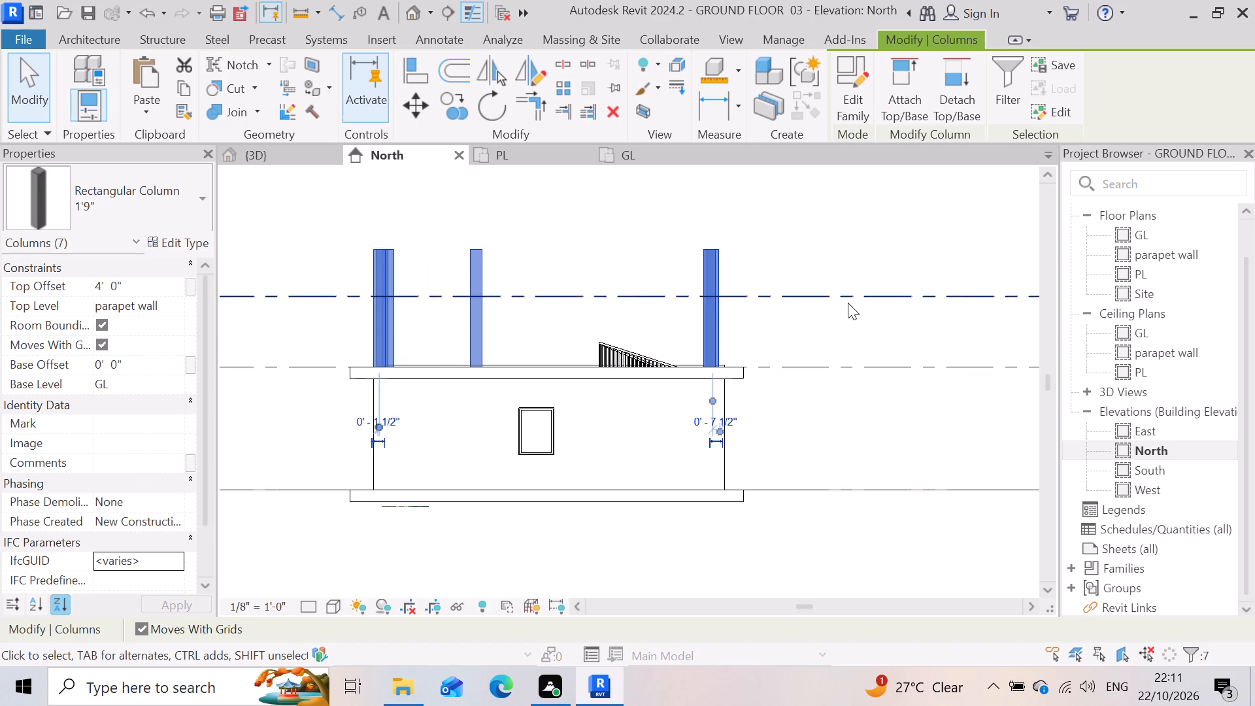
{"action": "scroll", "coordinate": [848, 303], "scroll_direction": "down", "scroll_amount": 3}
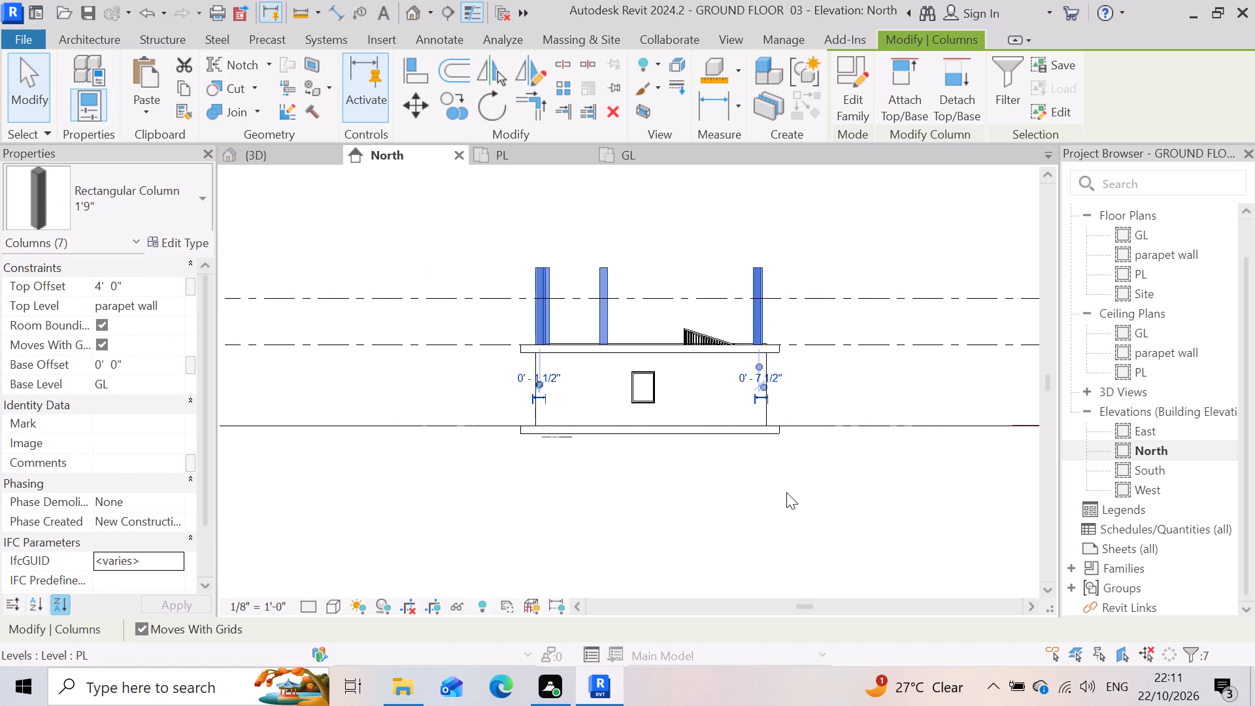
{"action": "key", "text": "Escape"}
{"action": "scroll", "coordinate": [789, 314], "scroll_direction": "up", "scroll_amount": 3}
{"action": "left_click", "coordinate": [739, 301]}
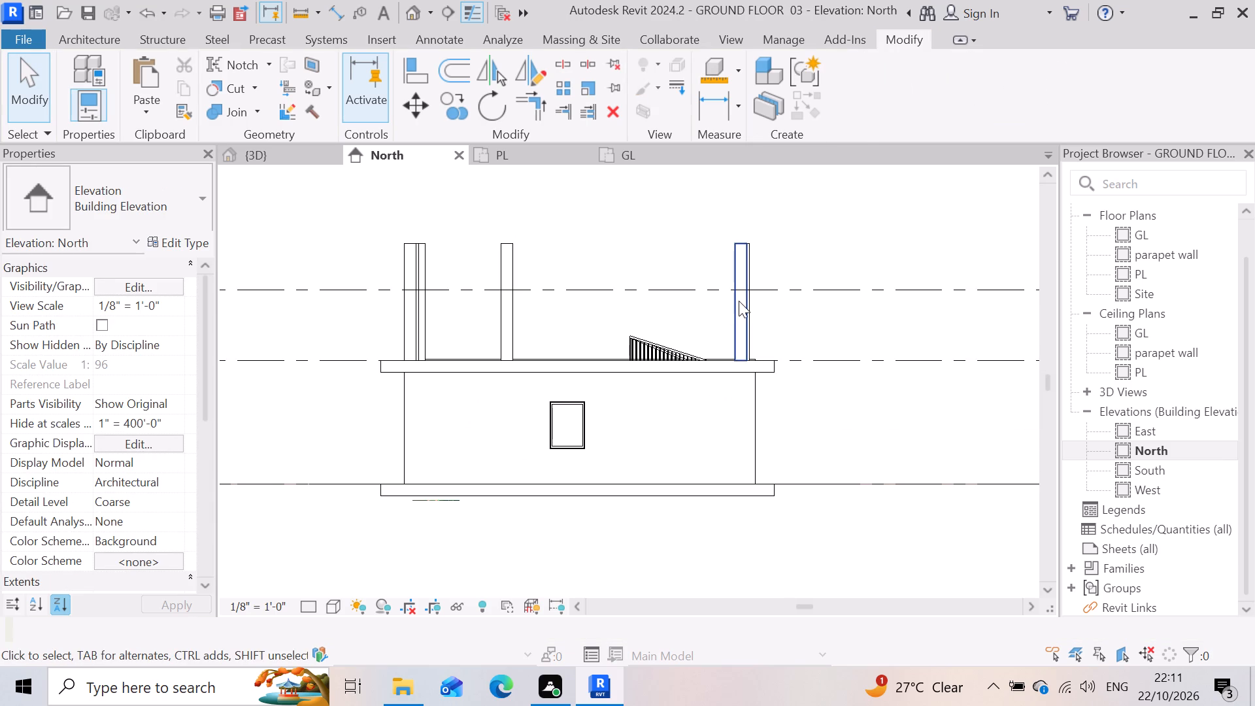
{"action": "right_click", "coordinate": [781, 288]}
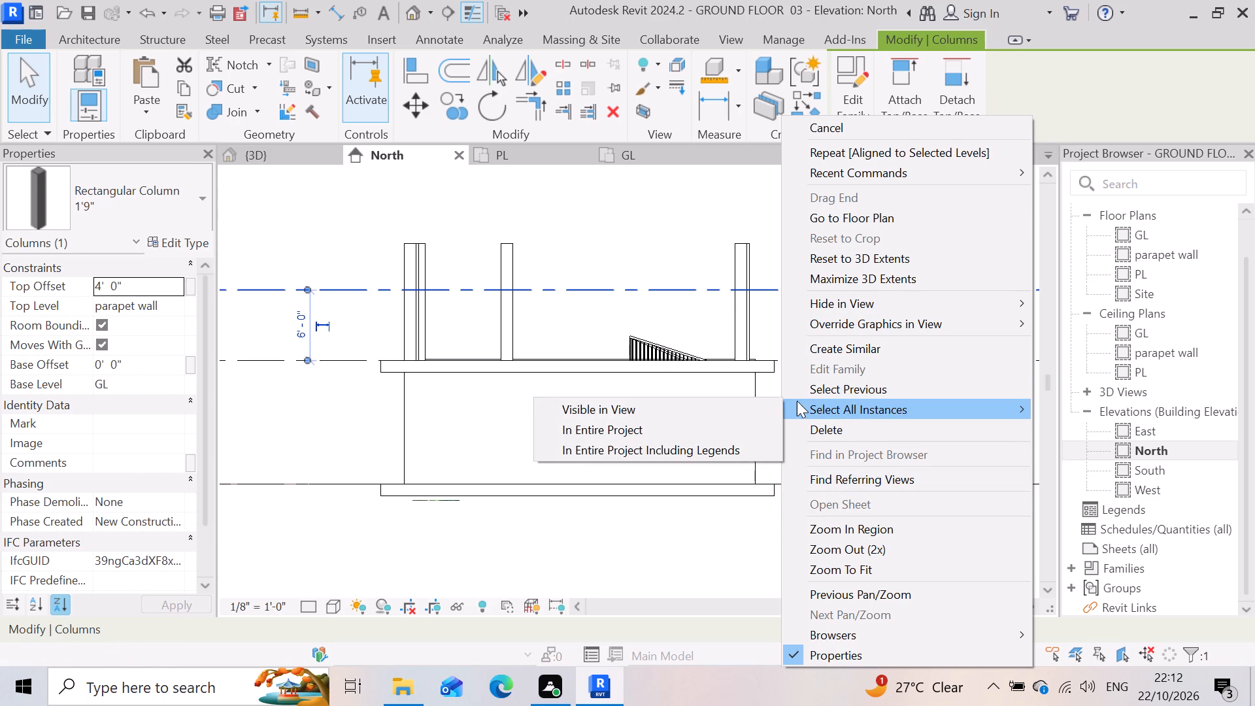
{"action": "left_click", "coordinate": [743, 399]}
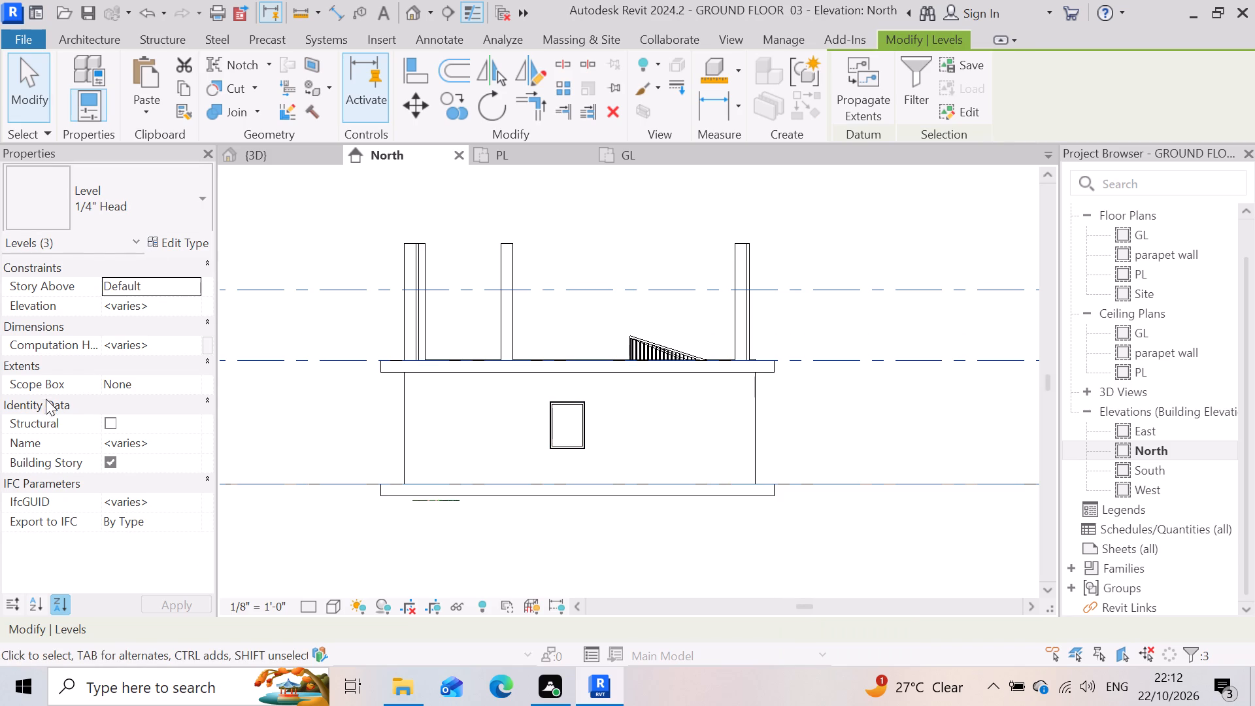
Set the Top Offset of the front pasted column near the stair railing to -6" from the parapet wall level.
{"action": "left_click", "coordinate": [740, 319]}
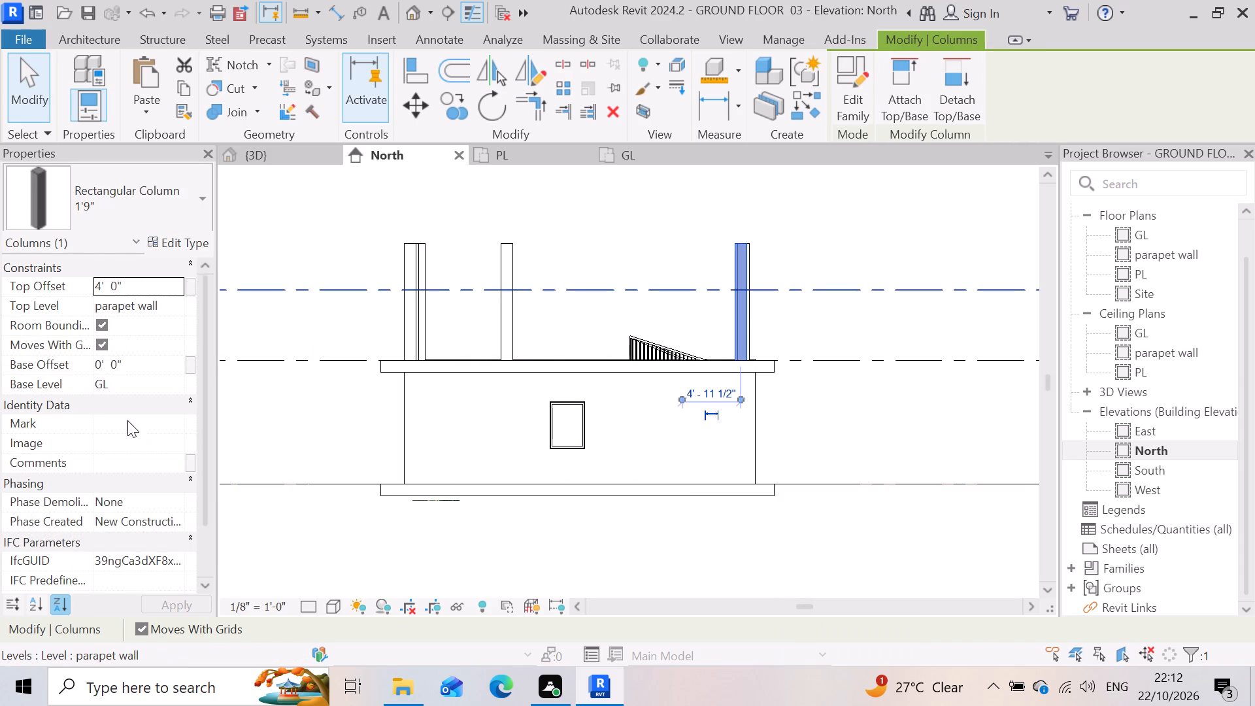
{"action": "scroll", "coordinate": [392, 471], "scroll_direction": "down", "scroll_amount": 4}
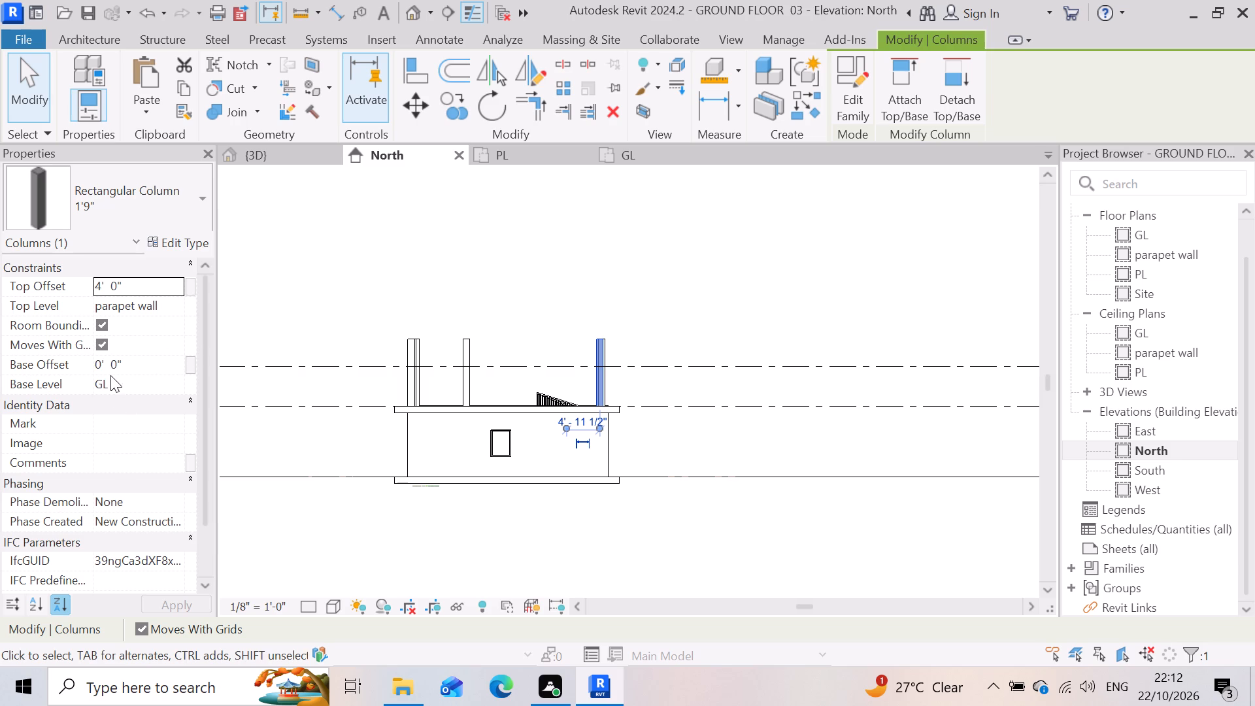
{"action": "scroll", "coordinate": [631, 399], "scroll_direction": "down", "scroll_amount": 3}
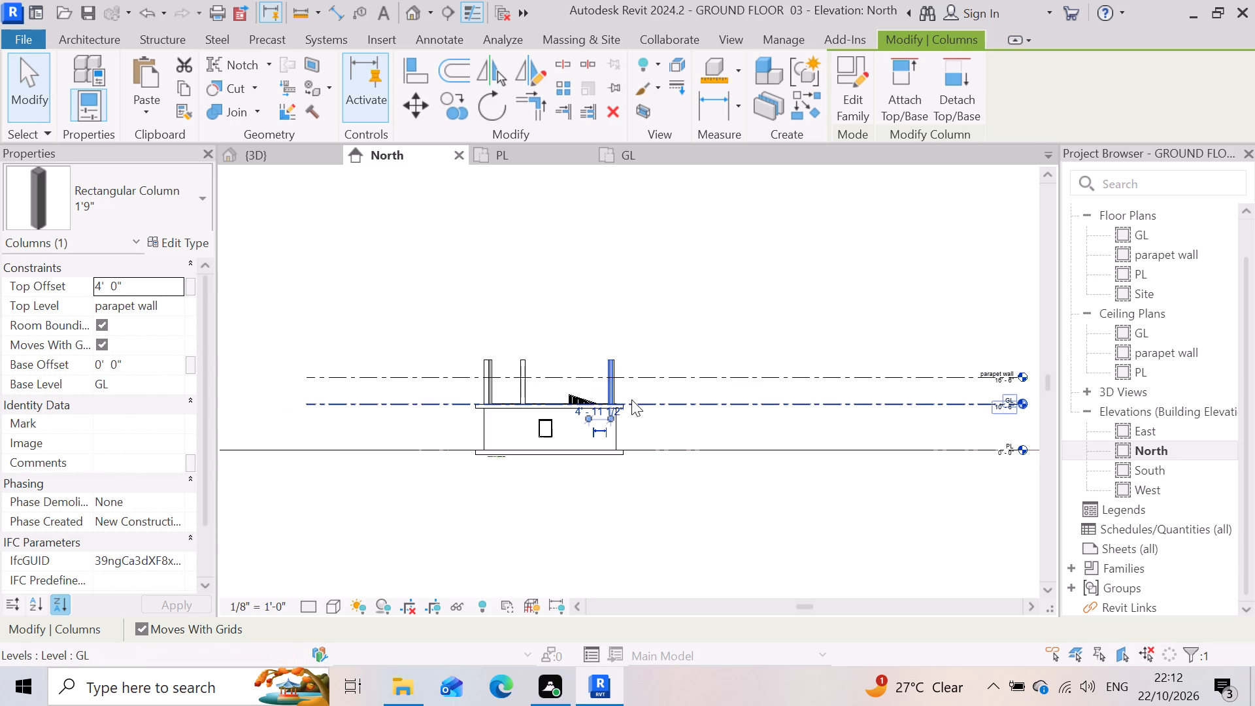
{"action": "scroll", "coordinate": [414, 431], "scroll_direction": "up", "scroll_amount": 3}
{"action": "scroll", "coordinate": [458, 390], "scroll_direction": "up", "scroll_amount": 3}
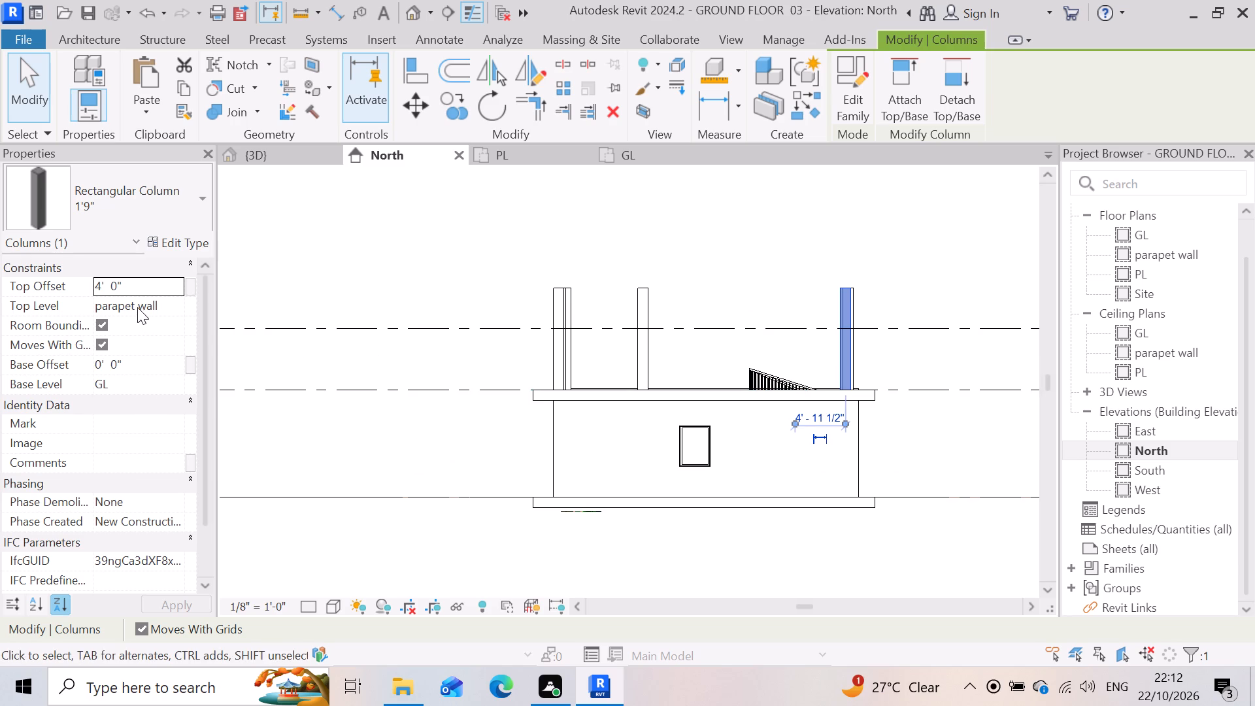
{"action": "left_click", "coordinate": [138, 282]}
{"action": "left_click_drag", "start_coordinate": [142, 282], "coordinate": [42, 269]}
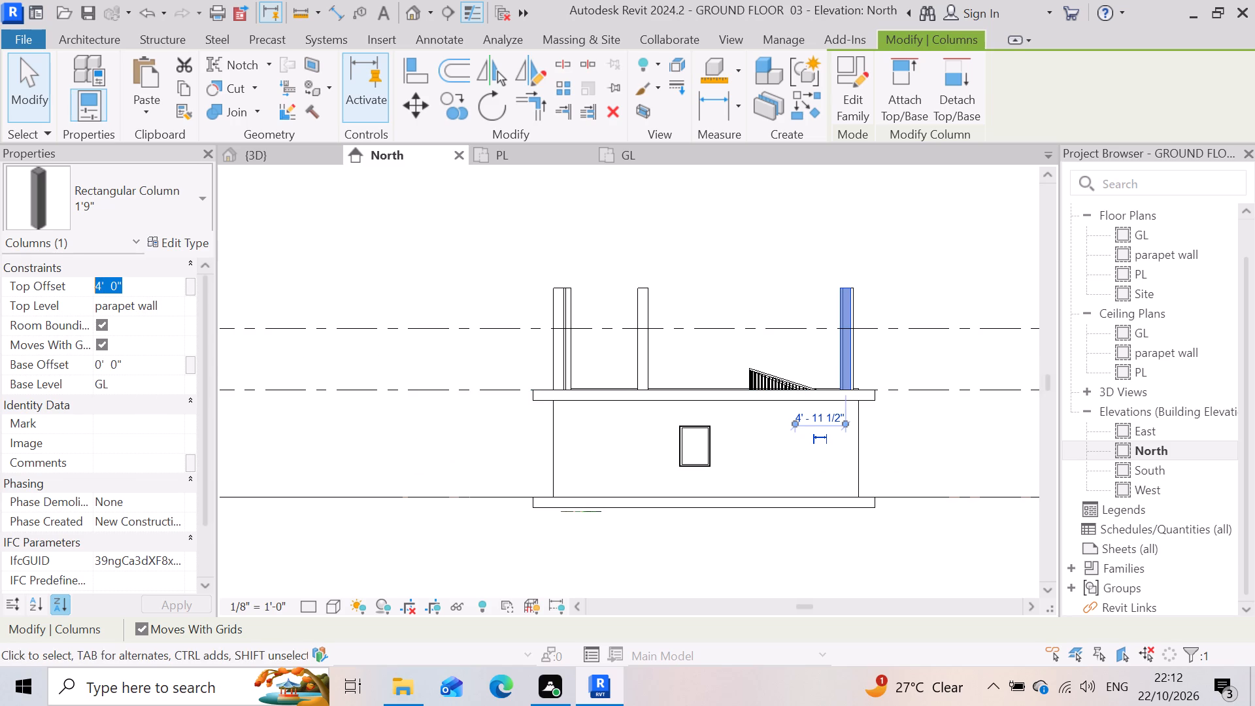
{"action": "left_click_drag", "start_coordinate": [42, 269], "coordinate": [42, 269]}
{"action": "key", "text": "minus"}
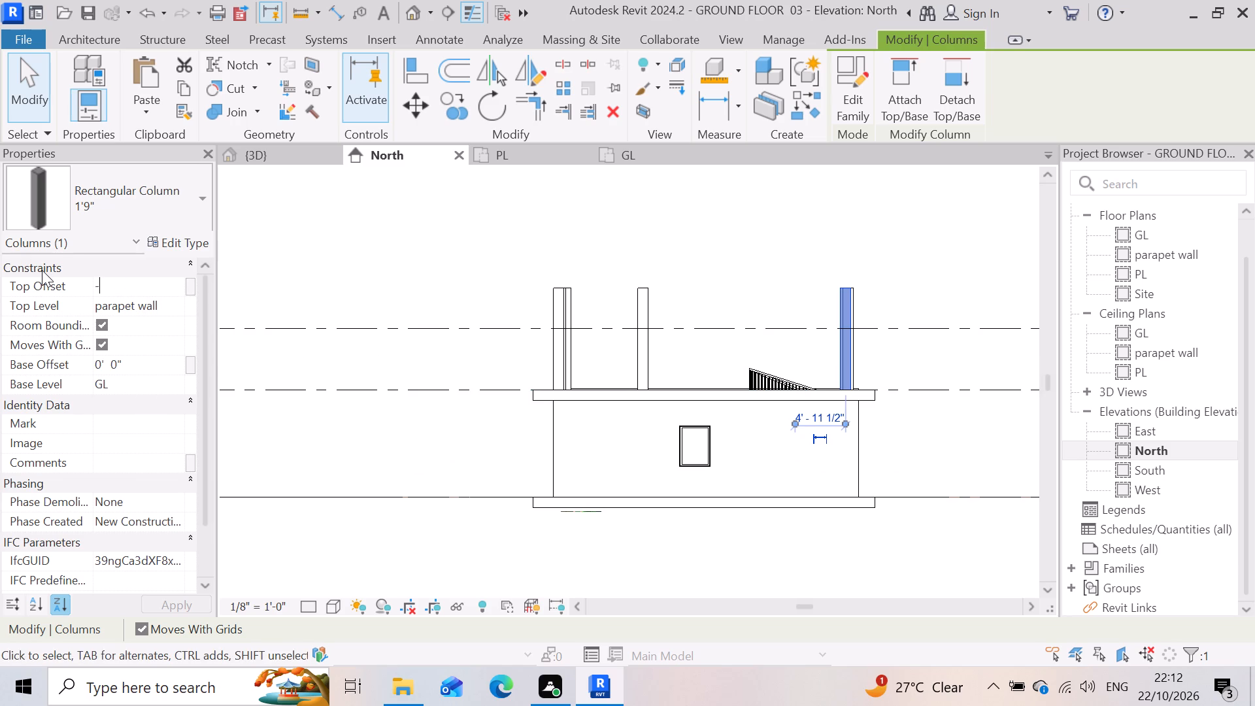
{"action": "key", "text": "6"}
{"action": "key", "text": "shift+quotedbl"}
{"action": "key", "text": "Return"}
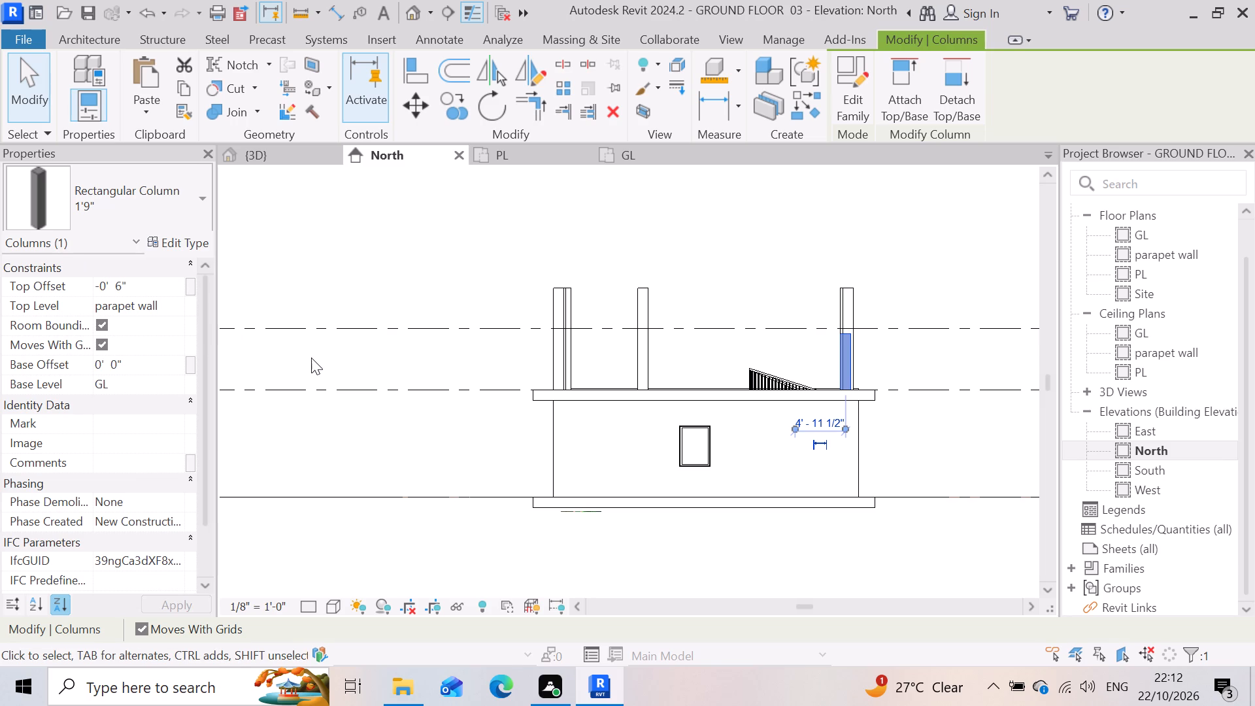
{"action": "scroll", "coordinate": [843, 353], "scroll_direction": "up", "scroll_amount": 3}
{"action": "scroll", "coordinate": [928, 275], "scroll_direction": "up", "scroll_amount": 4}
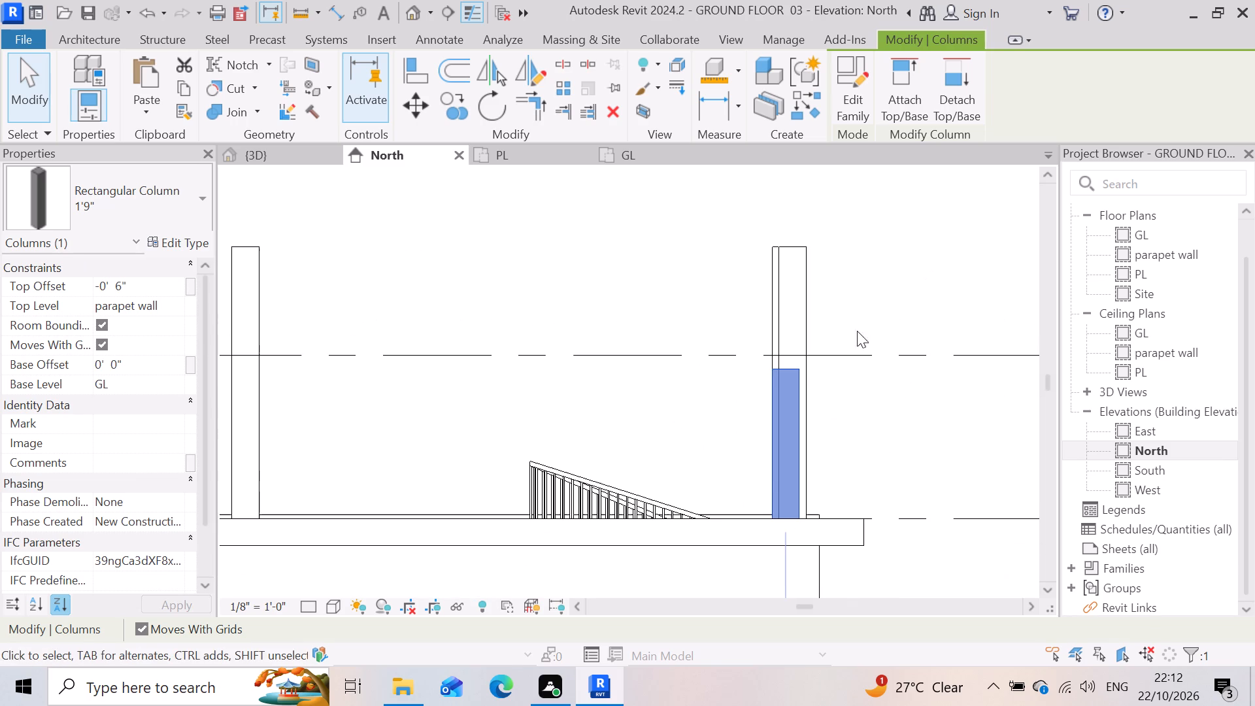
{"action": "left_click", "coordinate": [643, 417]}
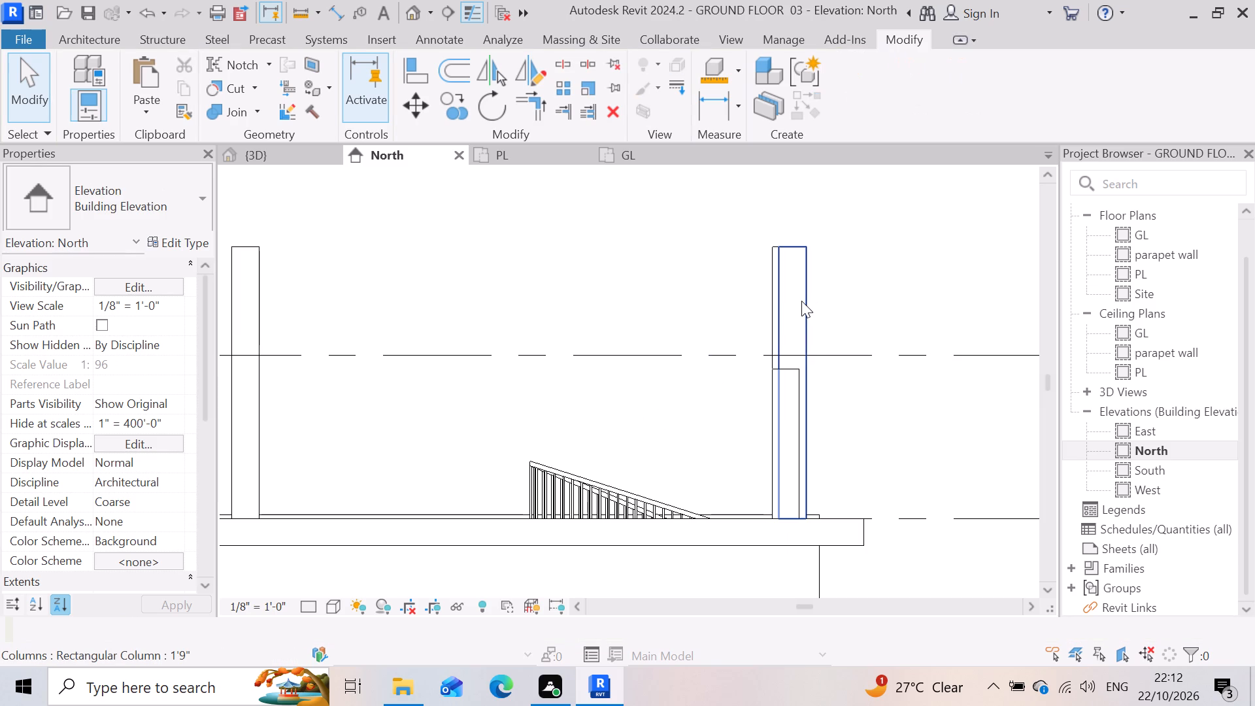
Set the Top Offset of five tall pasted columns, at both building ends and in between, to -6" from the parapet wall level.
{"action": "left_click", "coordinate": [801, 301]}
{"action": "scroll", "coordinate": [816, 301], "scroll_direction": "down", "scroll_amount": 7}
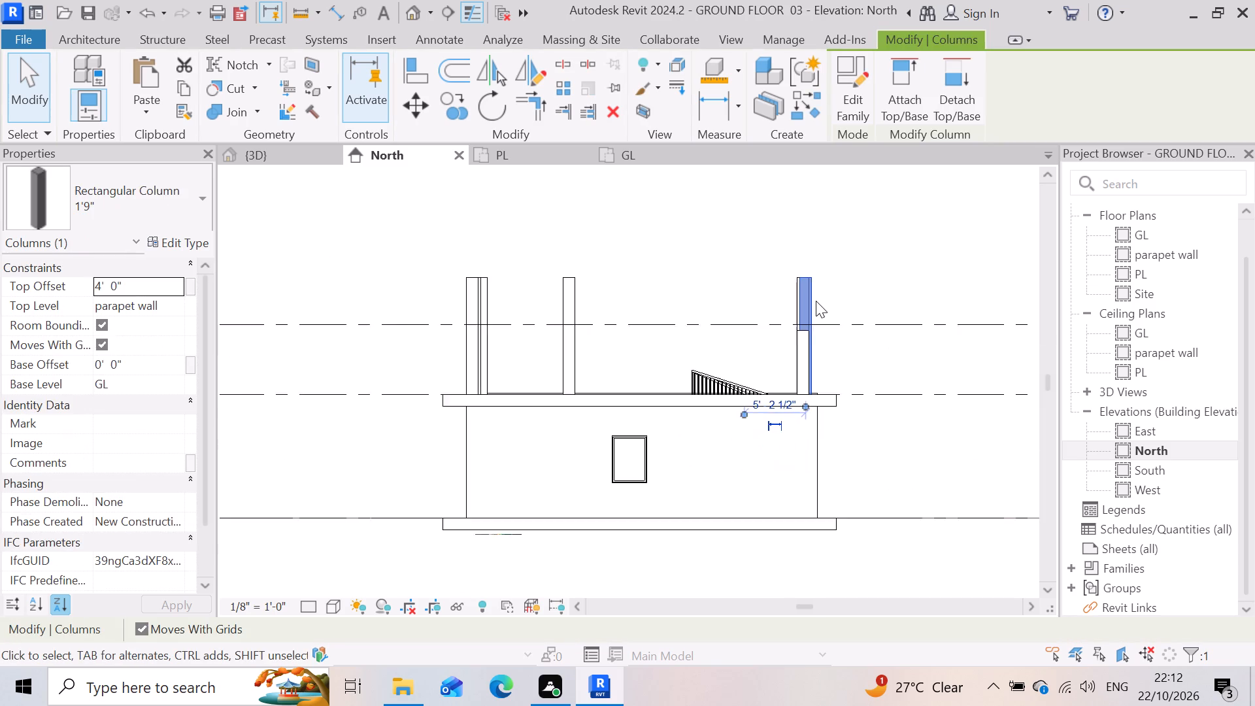
{"action": "scroll", "coordinate": [816, 301], "scroll_direction": "down", "scroll_amount": 1}
{"action": "scroll", "coordinate": [612, 302], "scroll_direction": "up", "scroll_amount": 4}
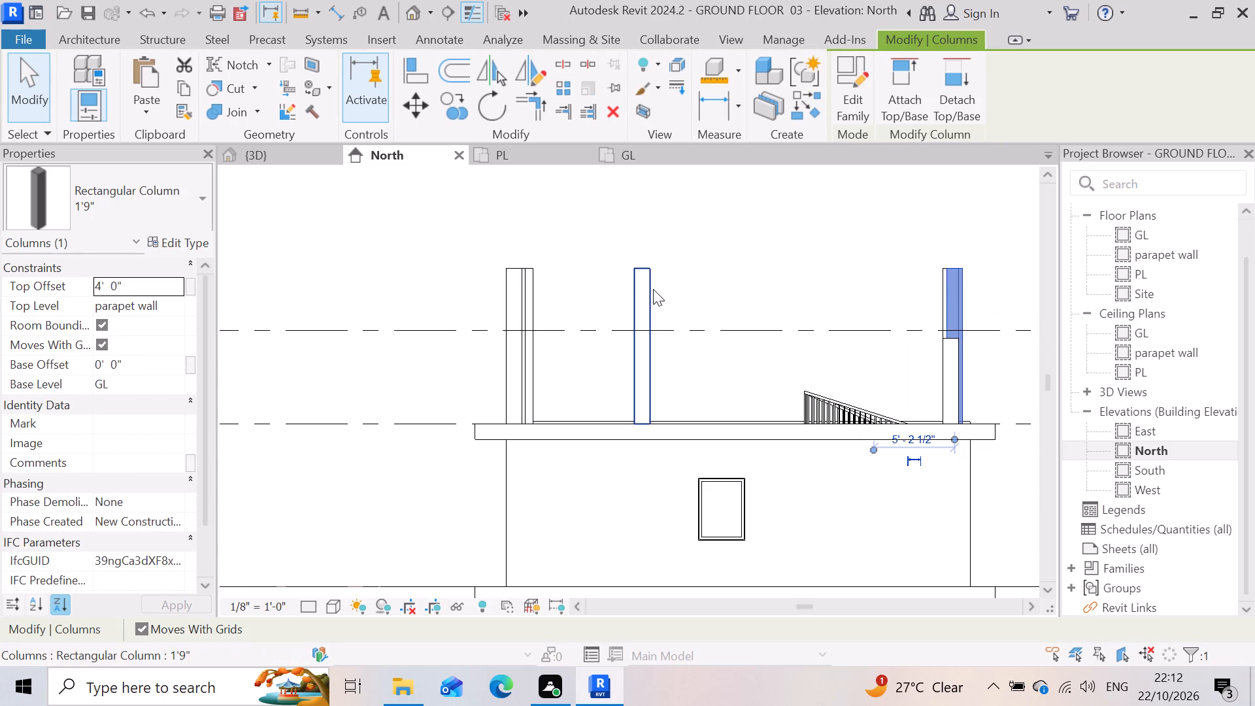
{"action": "left_click", "coordinate": [653, 289]}
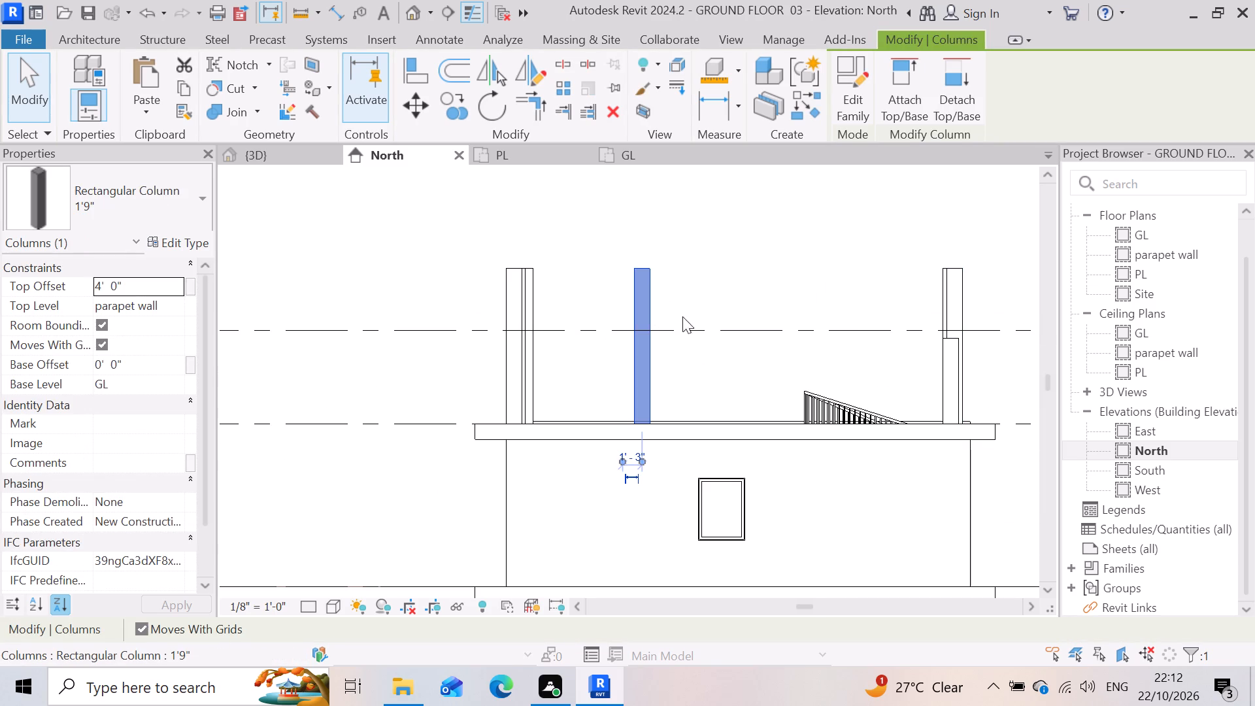
{"action": "left_click", "coordinate": [965, 303], "text": "ctrl"}
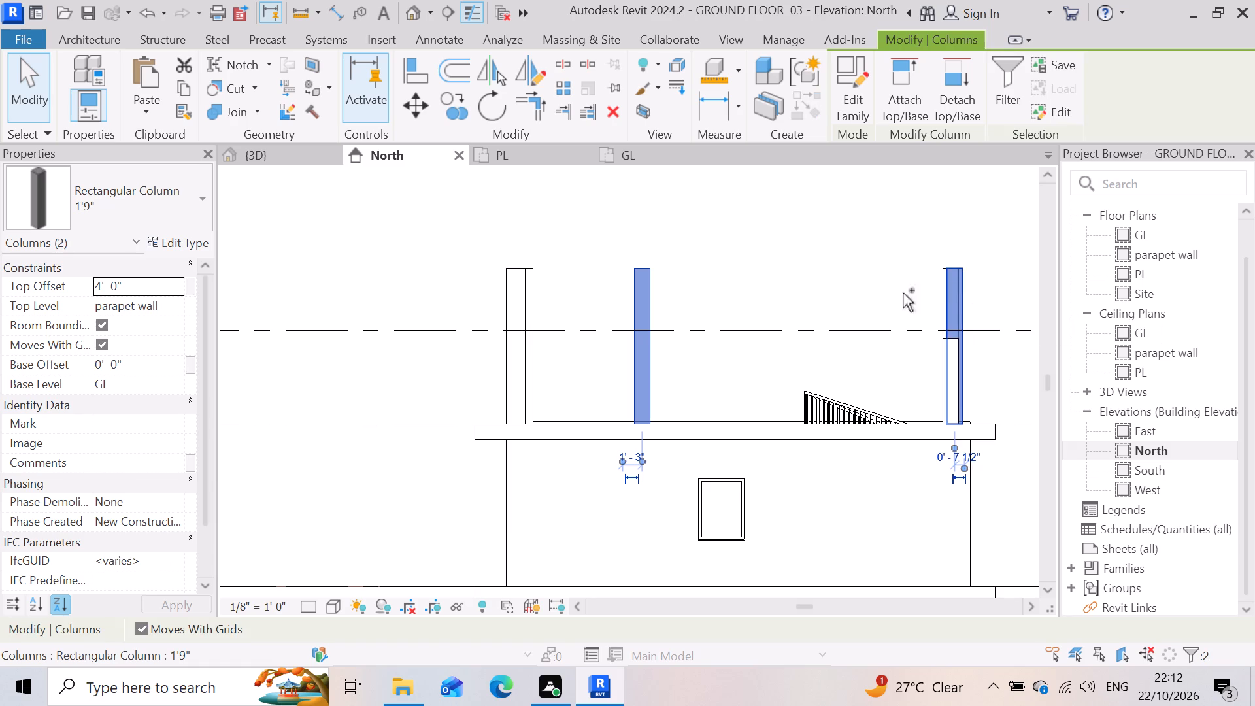
{"action": "left_click", "coordinate": [525, 325], "text": "ctrl"}
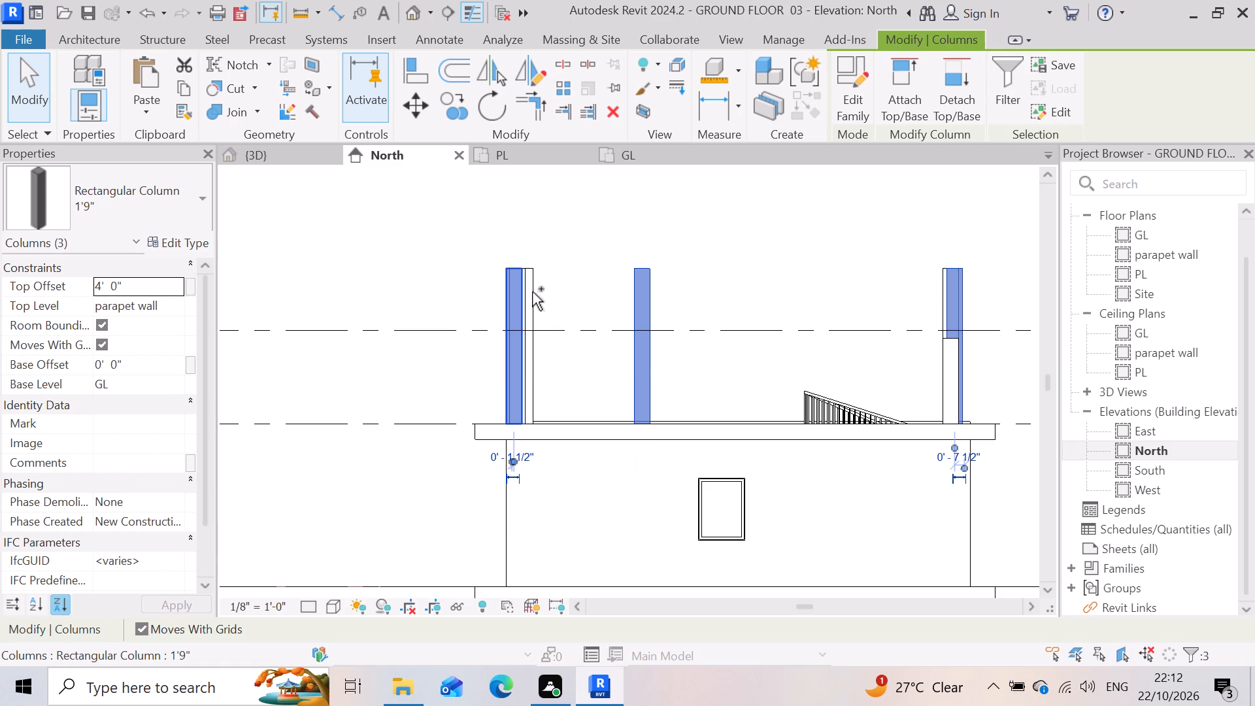
{"action": "left_click", "coordinate": [532, 292], "text": "ctrl"}
{"action": "left_click", "coordinate": [535, 290], "text": "ctrl"}
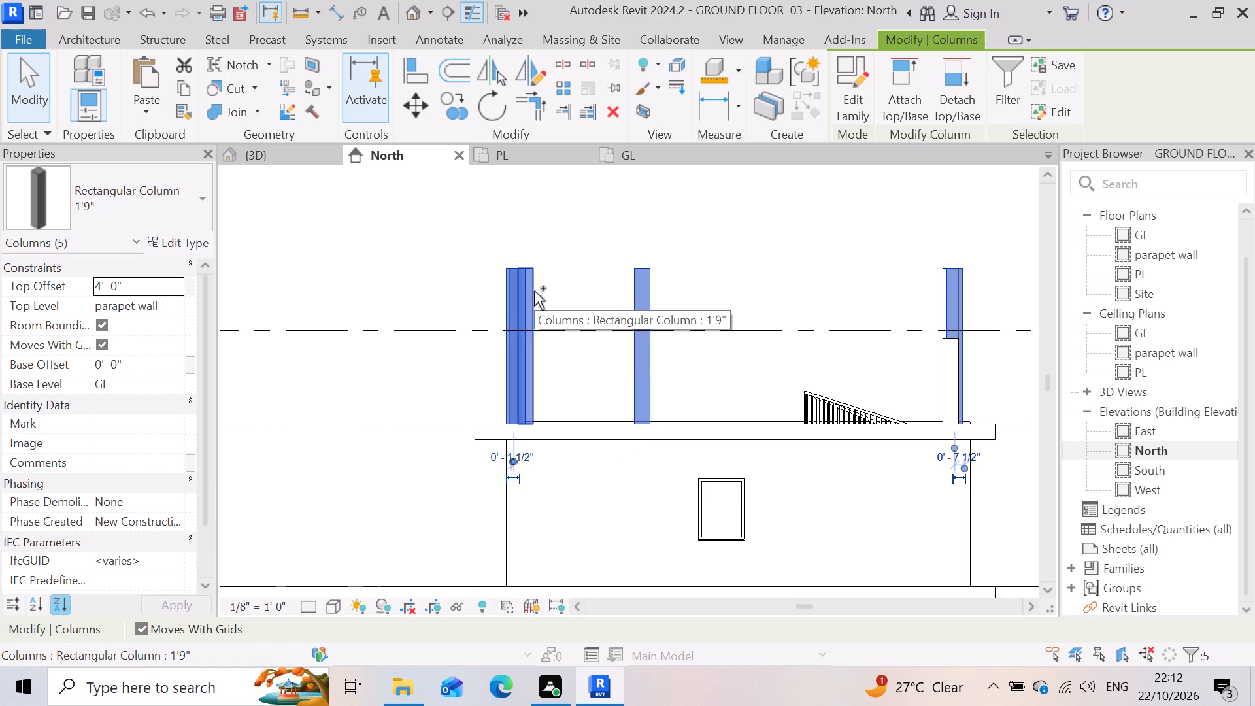
{"action": "left_click", "coordinate": [944, 305], "text": "ctrl"}
{"action": "left_click", "coordinate": [952, 297], "text": "ctrl"}
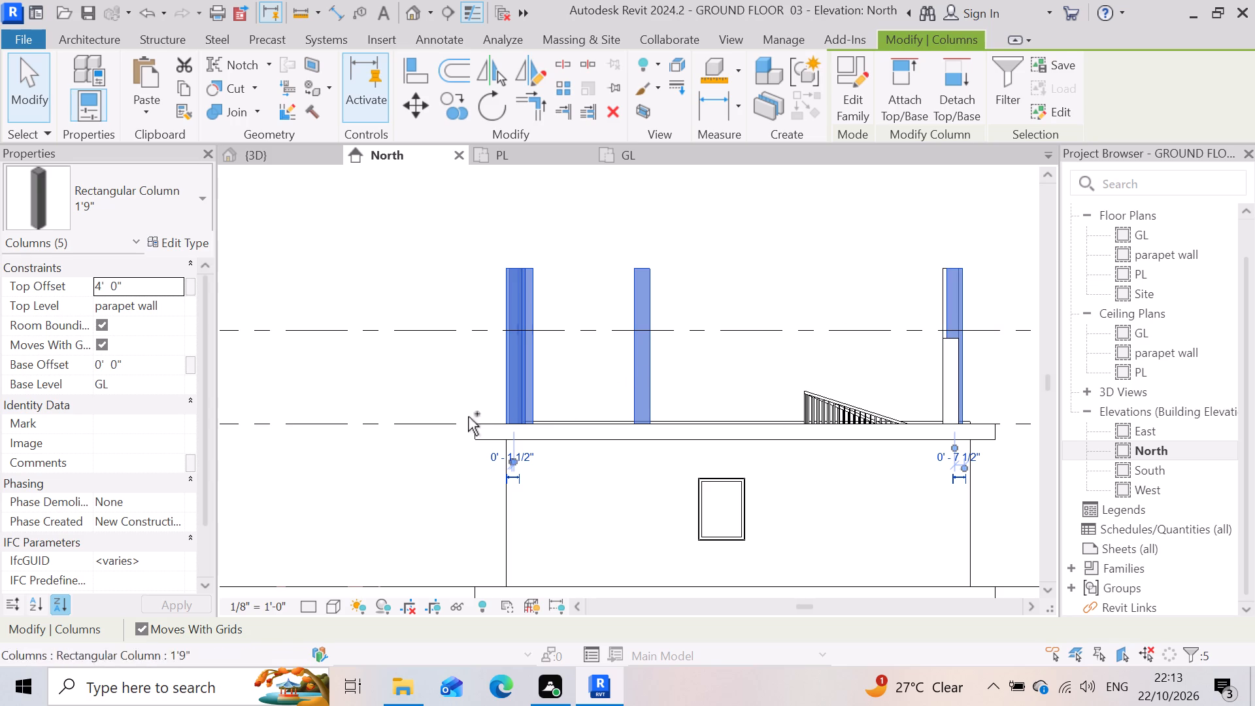
{"action": "left_click", "coordinate": [138, 282]}
{"action": "left_click_drag", "start_coordinate": [147, 283], "coordinate": [135, 281]}
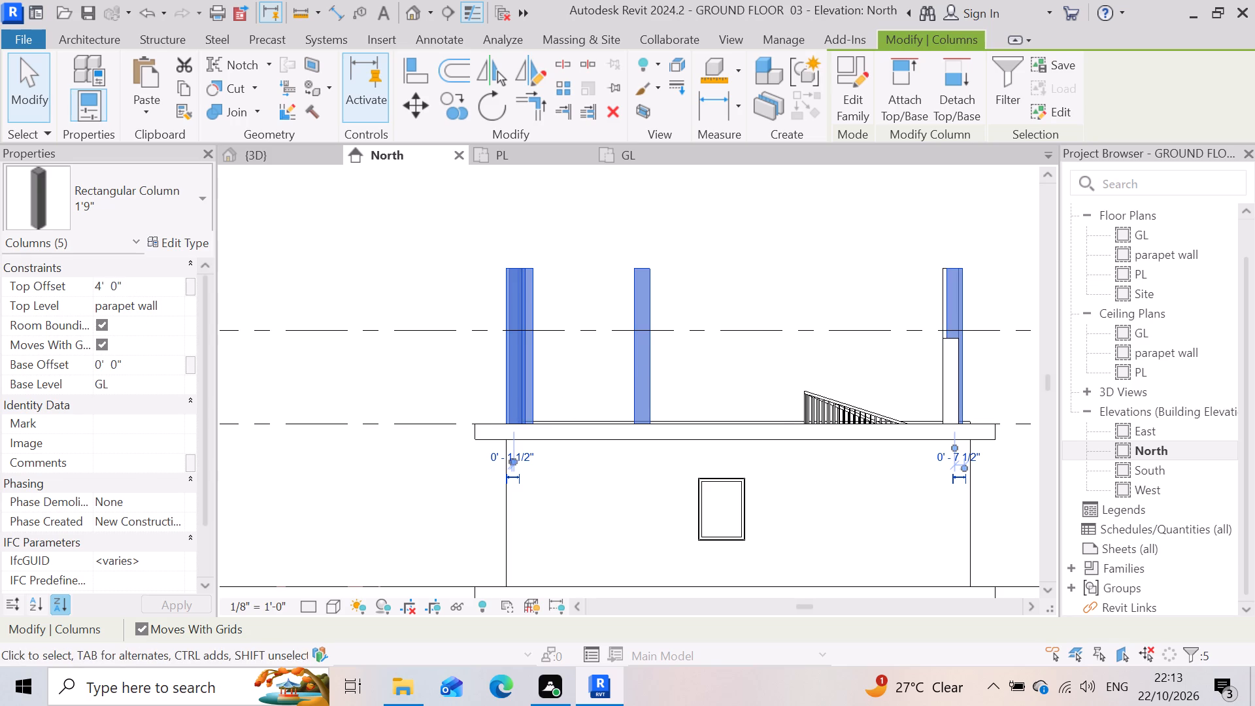
{"action": "left_click_drag", "start_coordinate": [135, 281], "coordinate": [0, 273]}
{"action": "left_click", "coordinate": [133, 280]}
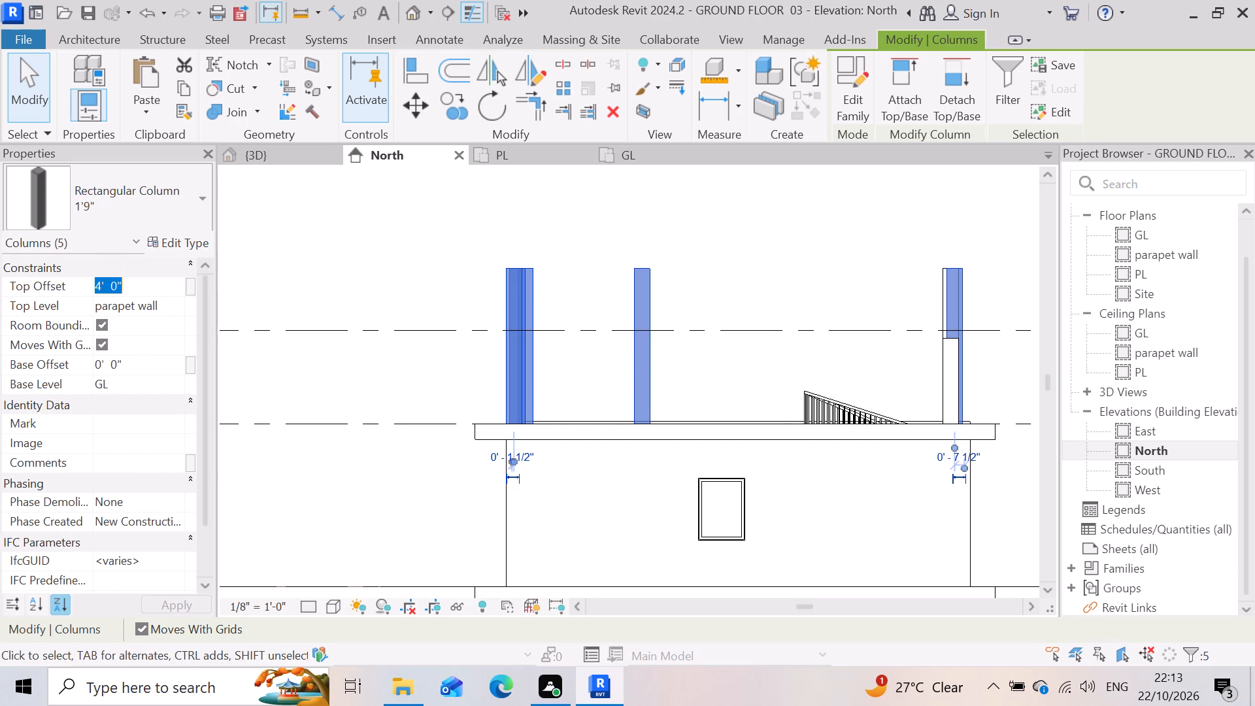
{"action": "key", "text": "minus"}
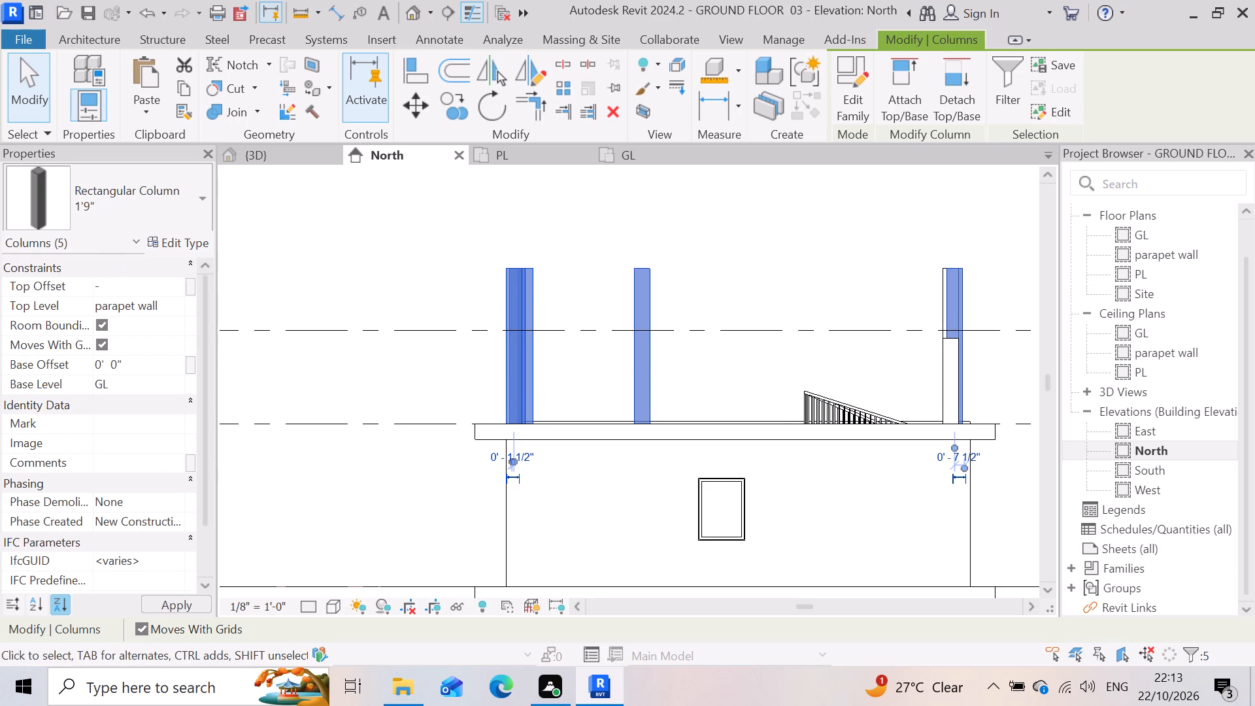
{"action": "key", "text": "6"}
{"action": "key", "text": "shift+quotedbl"}
{"action": "key", "text": "Return"}
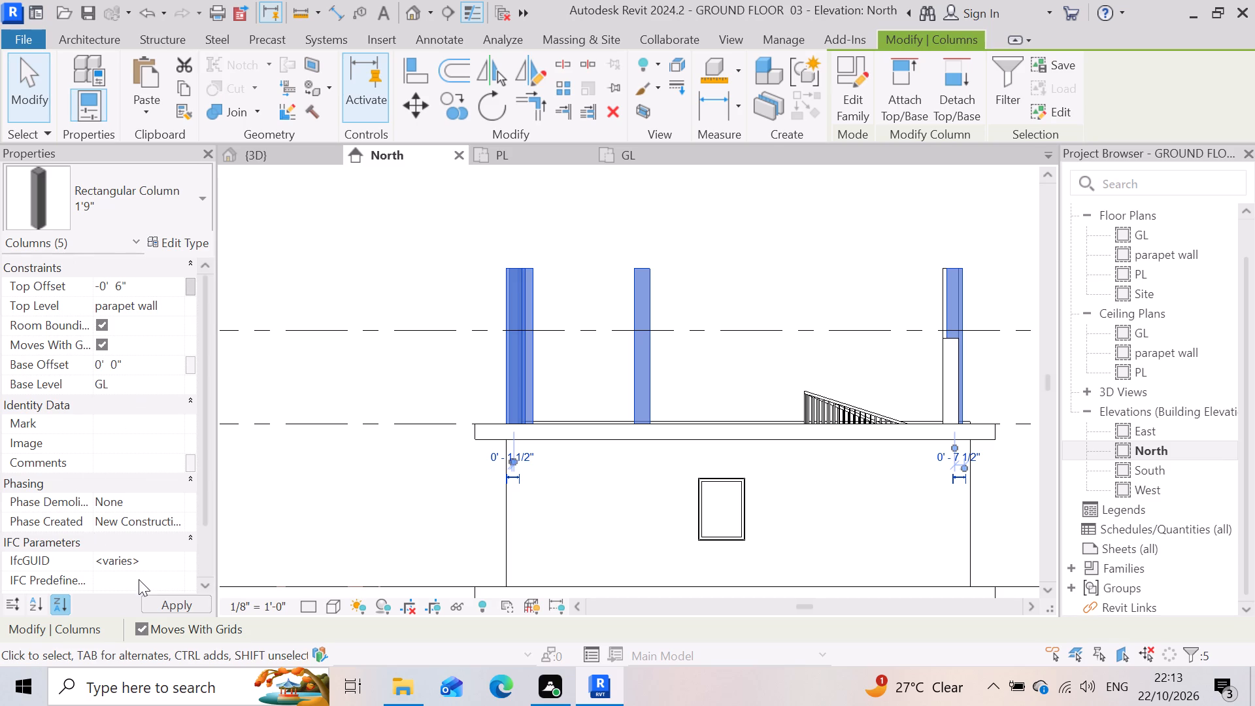
{"action": "left_click", "coordinate": [173, 609]}
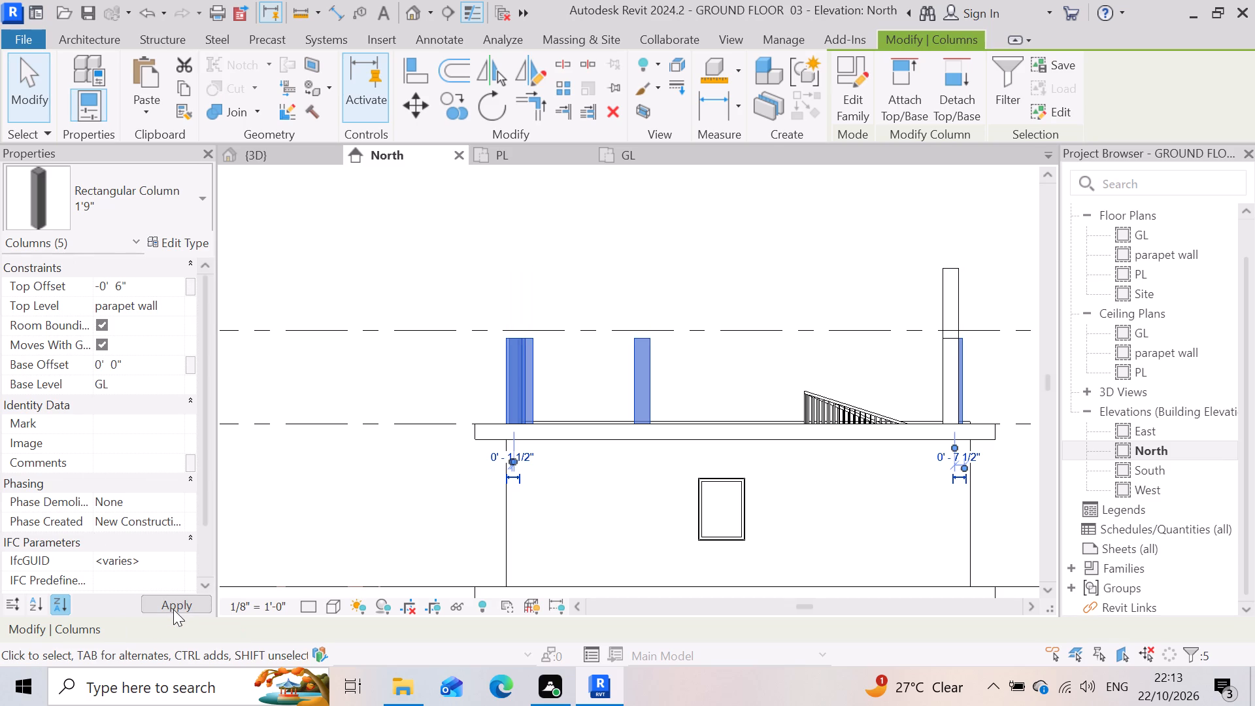
{"action": "left_click", "coordinate": [518, 267]}
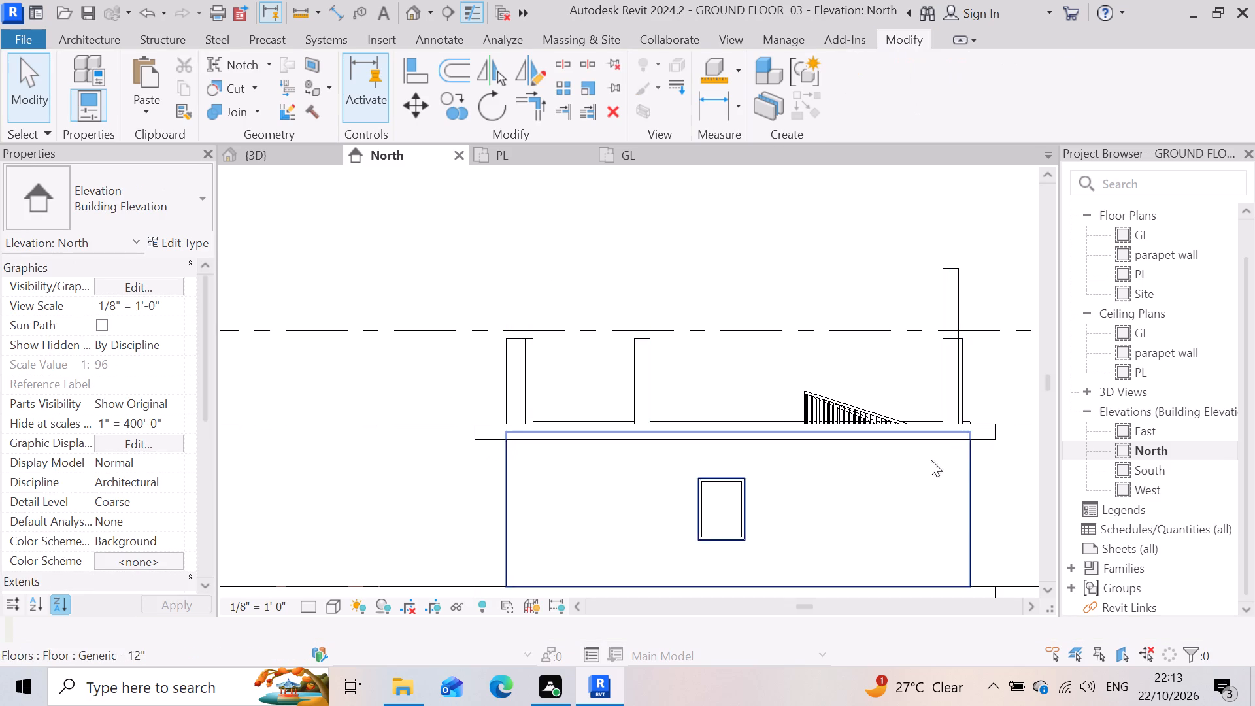
Set the Top Offset of the last tall pasted column, at the stair railing end, to -6" from the parapet wall level.
{"action": "scroll", "coordinate": [958, 407], "scroll_direction": "up", "scroll_amount": 4}
{"action": "left_click", "coordinate": [943, 212]}
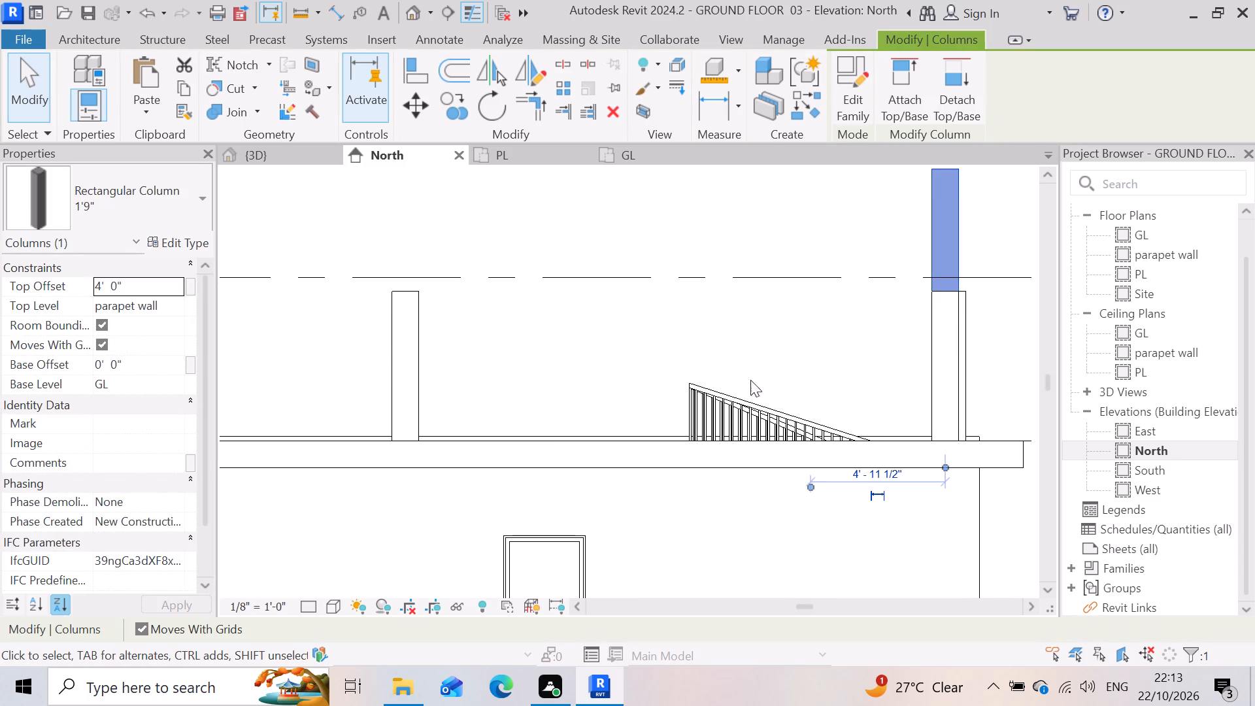
{"action": "scroll", "coordinate": [792, 388], "scroll_direction": "down", "scroll_amount": 4}
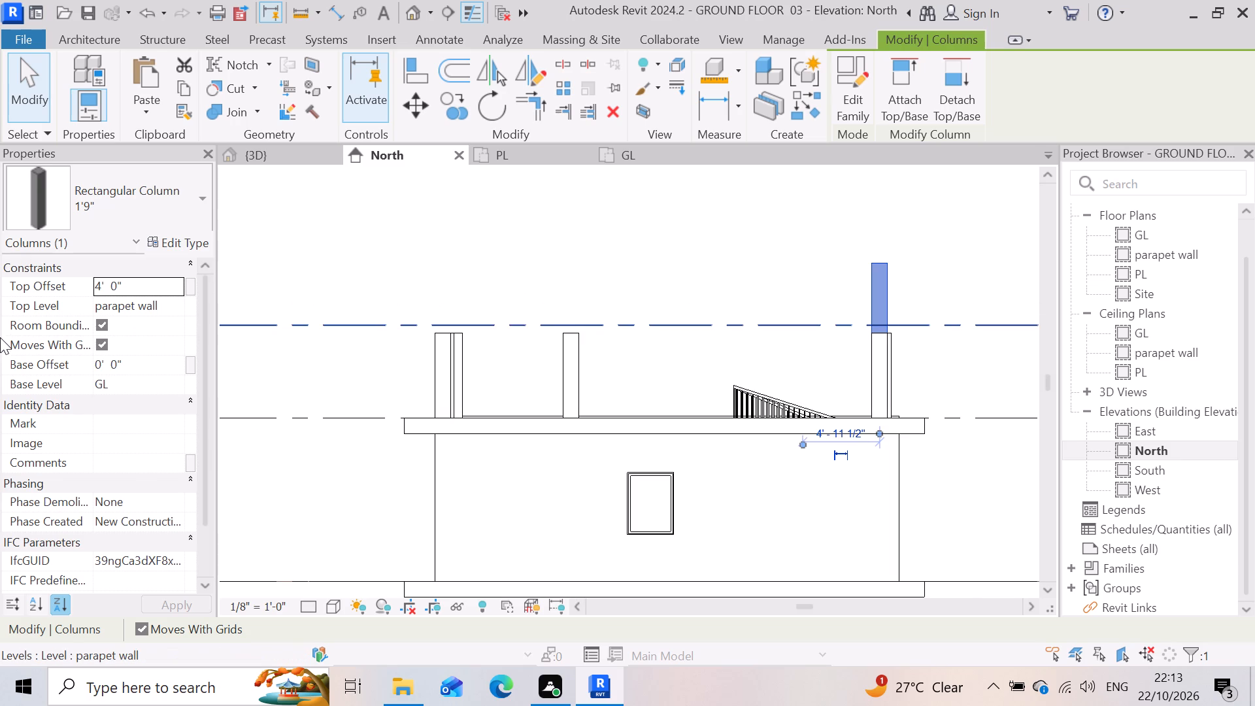
{"action": "left_click", "coordinate": [158, 287]}
{"action": "left_click_drag", "start_coordinate": [157, 288], "coordinate": [0, 297]}
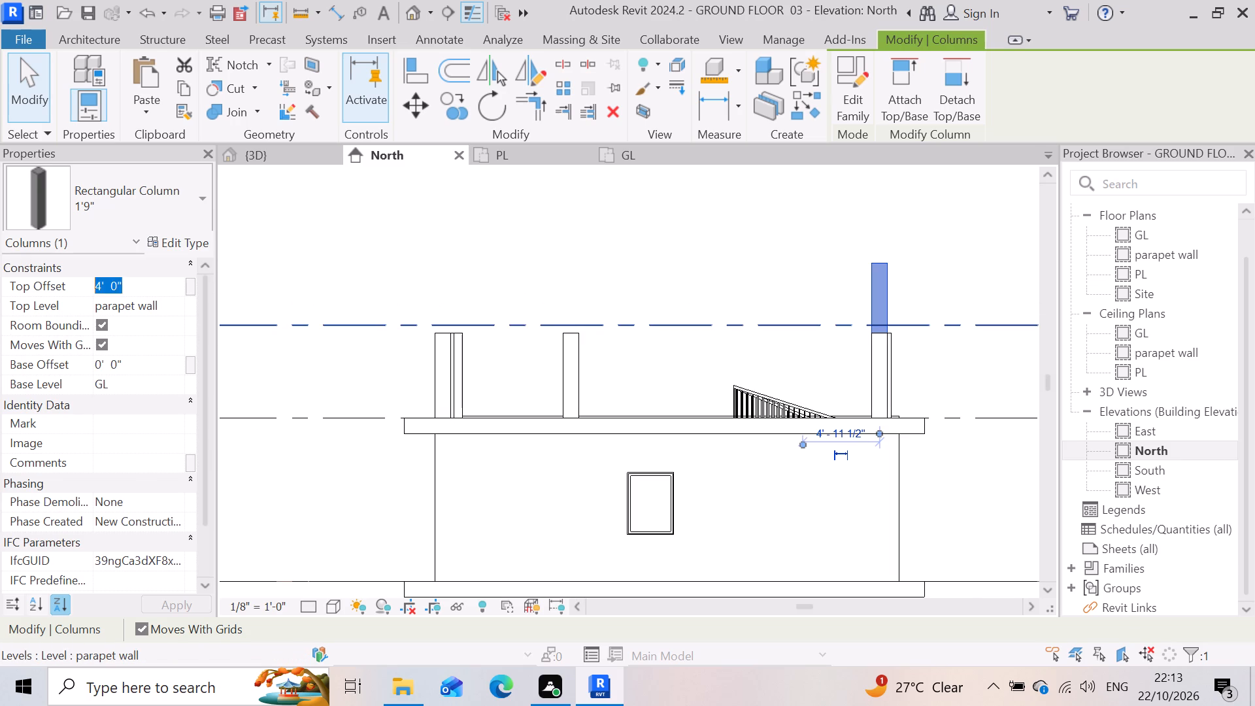
{"action": "left_click_drag", "start_coordinate": [0, 297], "coordinate": [0, 299]}
{"action": "left_click", "coordinate": [141, 277]}
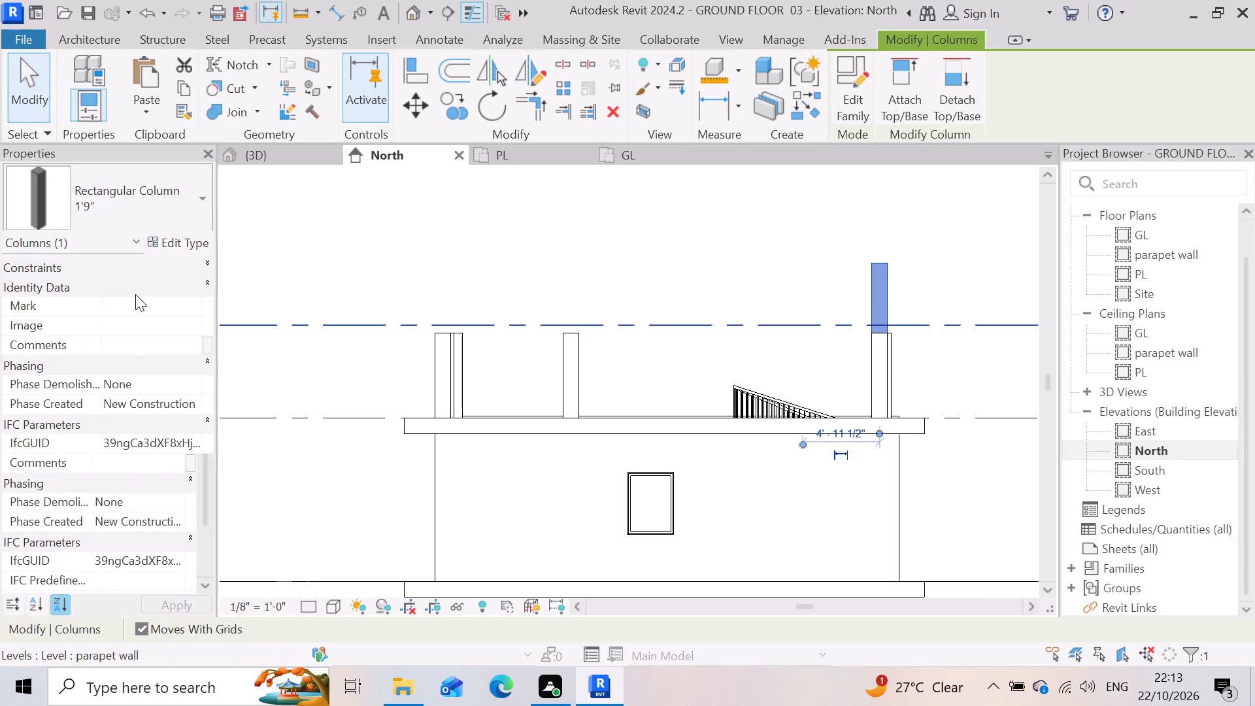
{"action": "left_click", "coordinate": [886, 305]}
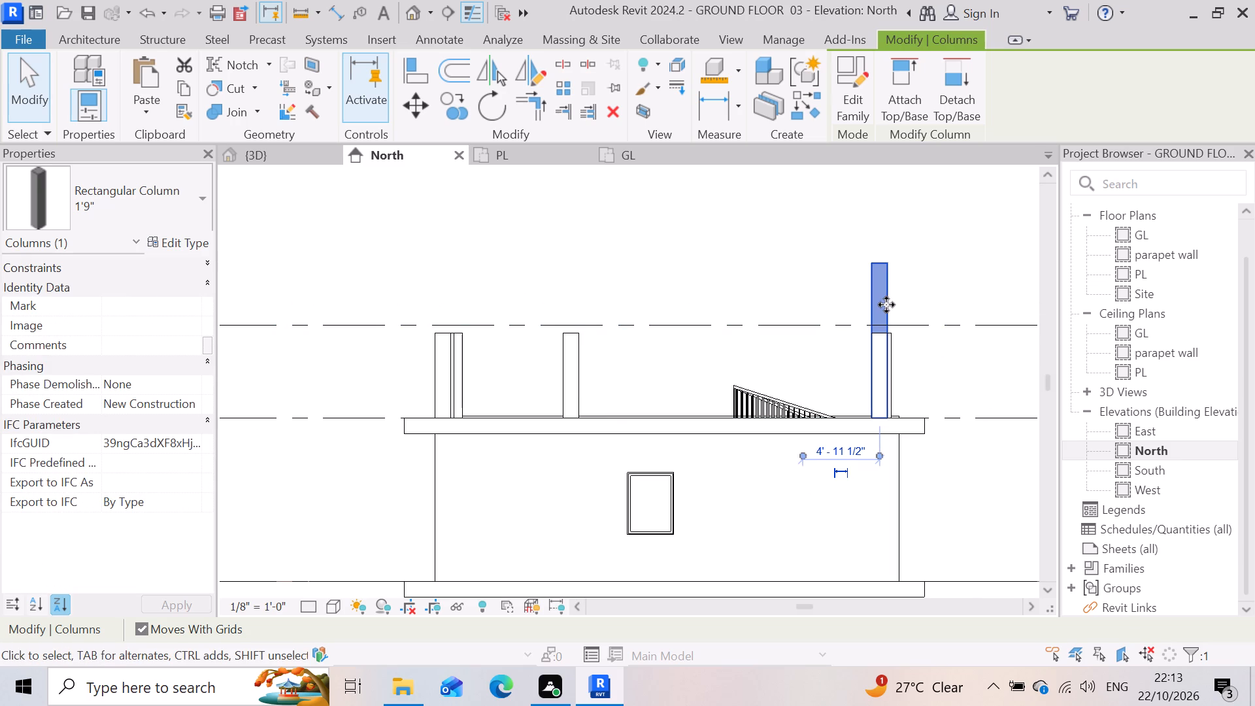
{"action": "left_click", "coordinate": [206, 279]}
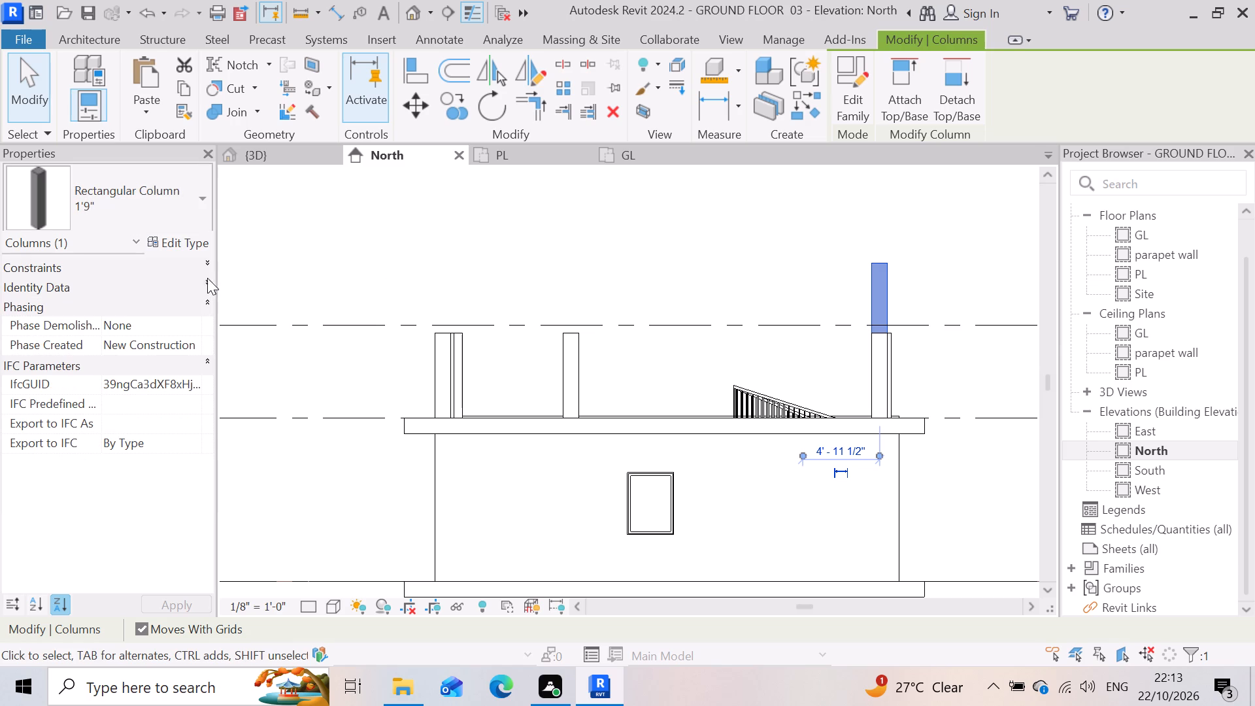
{"action": "left_click", "coordinate": [205, 263]}
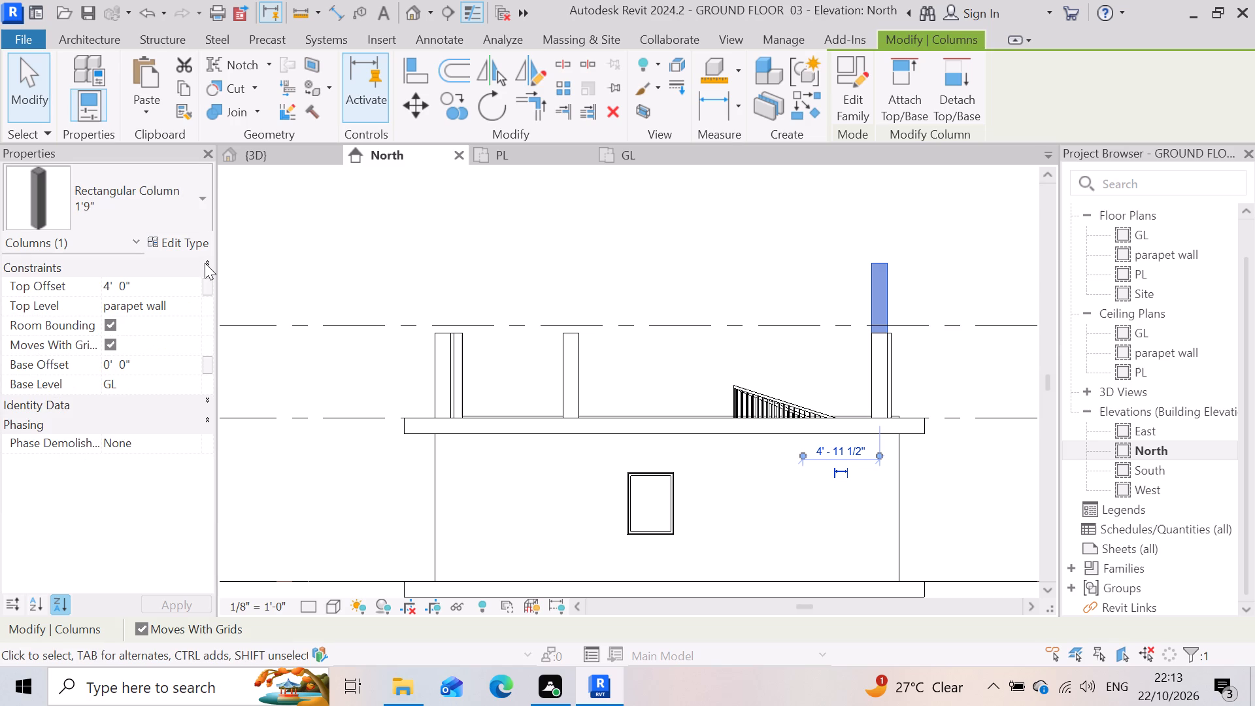
{"action": "left_click", "coordinate": [173, 283]}
{"action": "left_click_drag", "start_coordinate": [164, 290], "coordinate": [77, 309]}
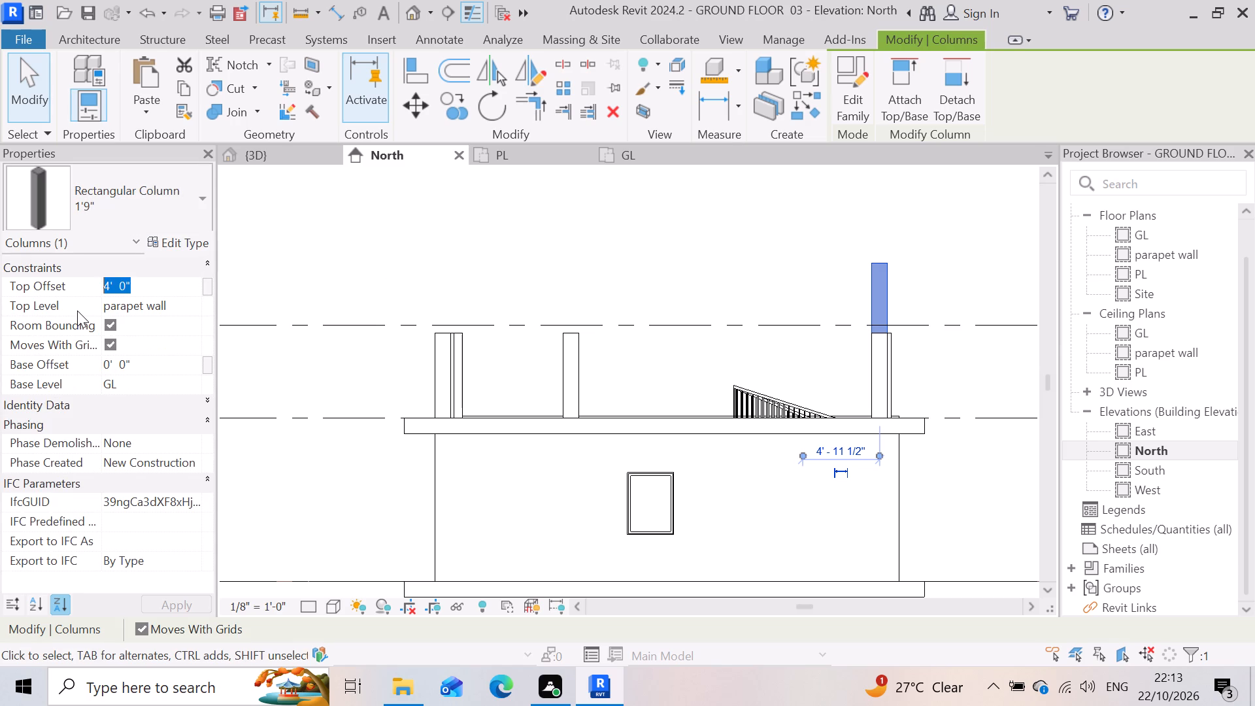
{"action": "key", "text": "minus"}
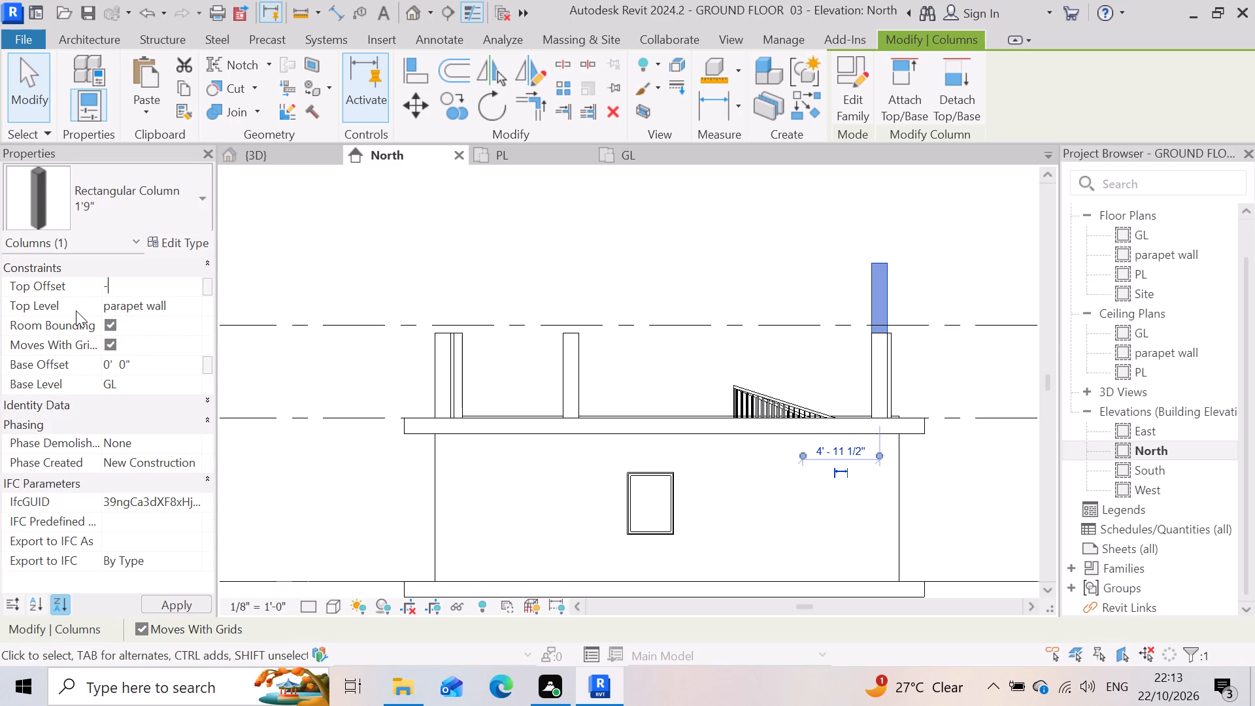
{"action": "key", "text": "6"}
{"action": "key", "text": "shift+quotedbl"}
{"action": "key", "text": "Return"}
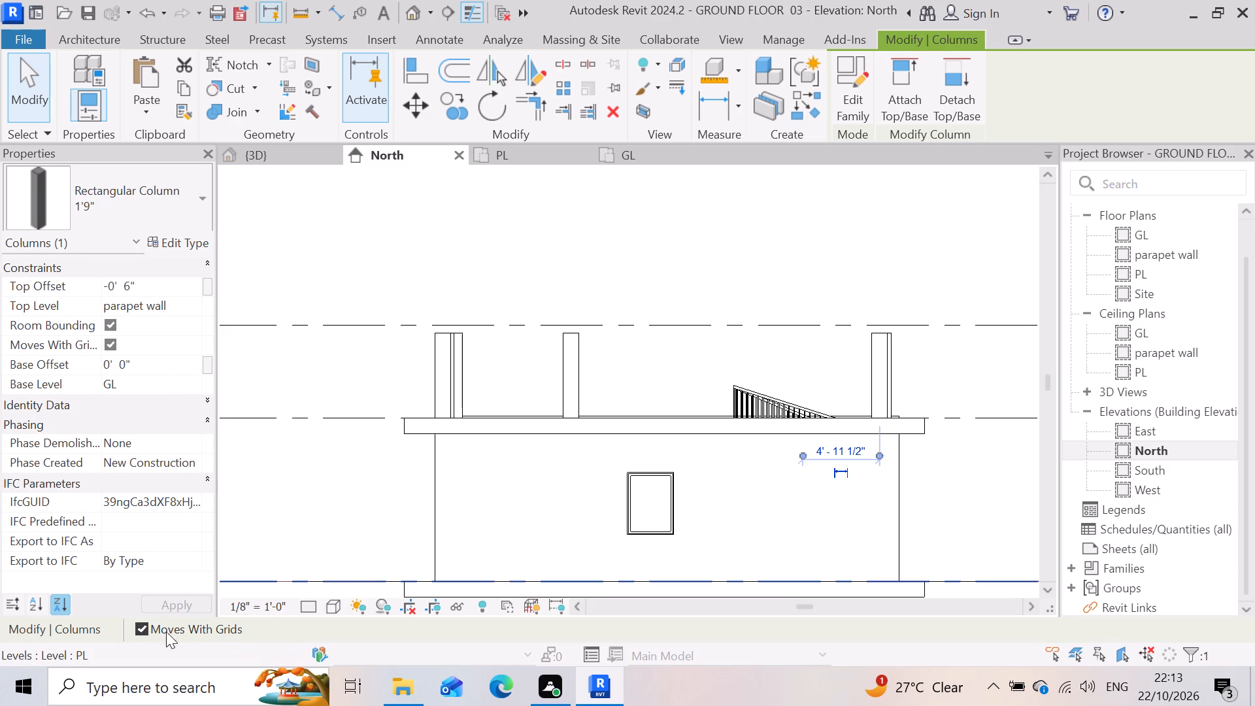
Examine the heights and positions of the pasted columns above the roof slab in the 3D view.
{"action": "scroll", "coordinate": [811, 322], "scroll_direction": "down", "scroll_amount": 3}
{"action": "scroll", "coordinate": [713, 418], "scroll_direction": "up", "scroll_amount": 3}
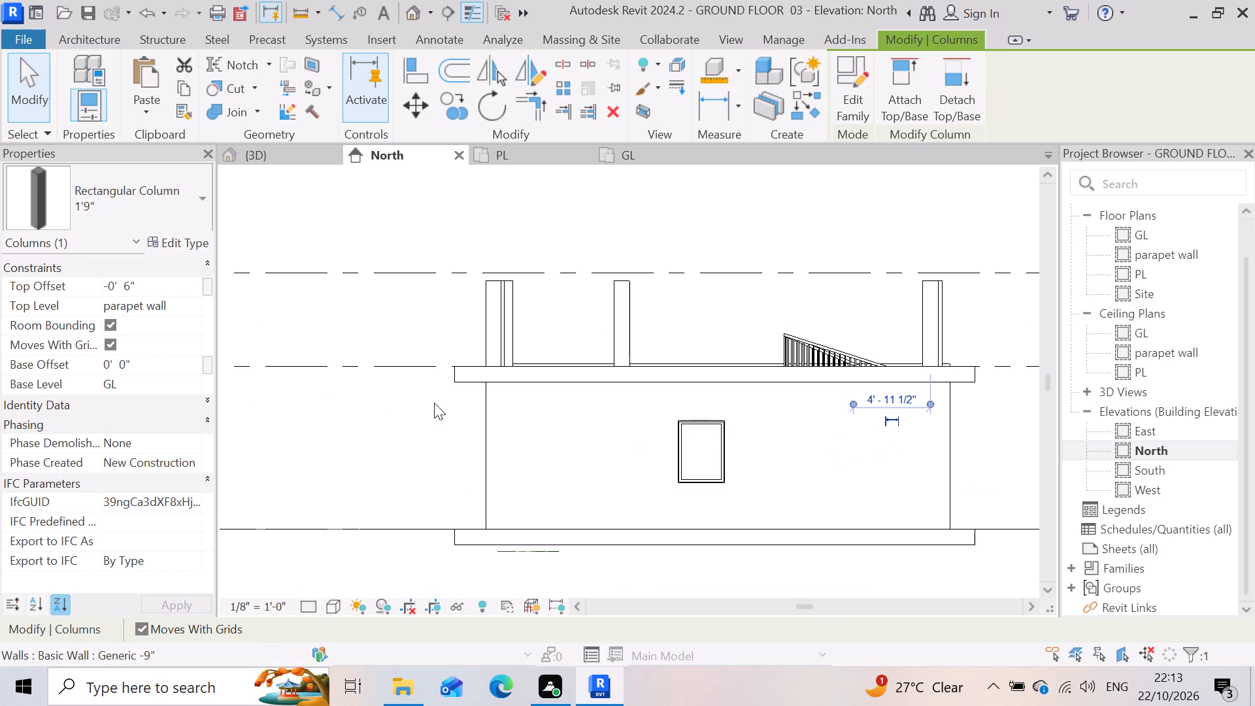
{"action": "left_click", "coordinate": [260, 154]}
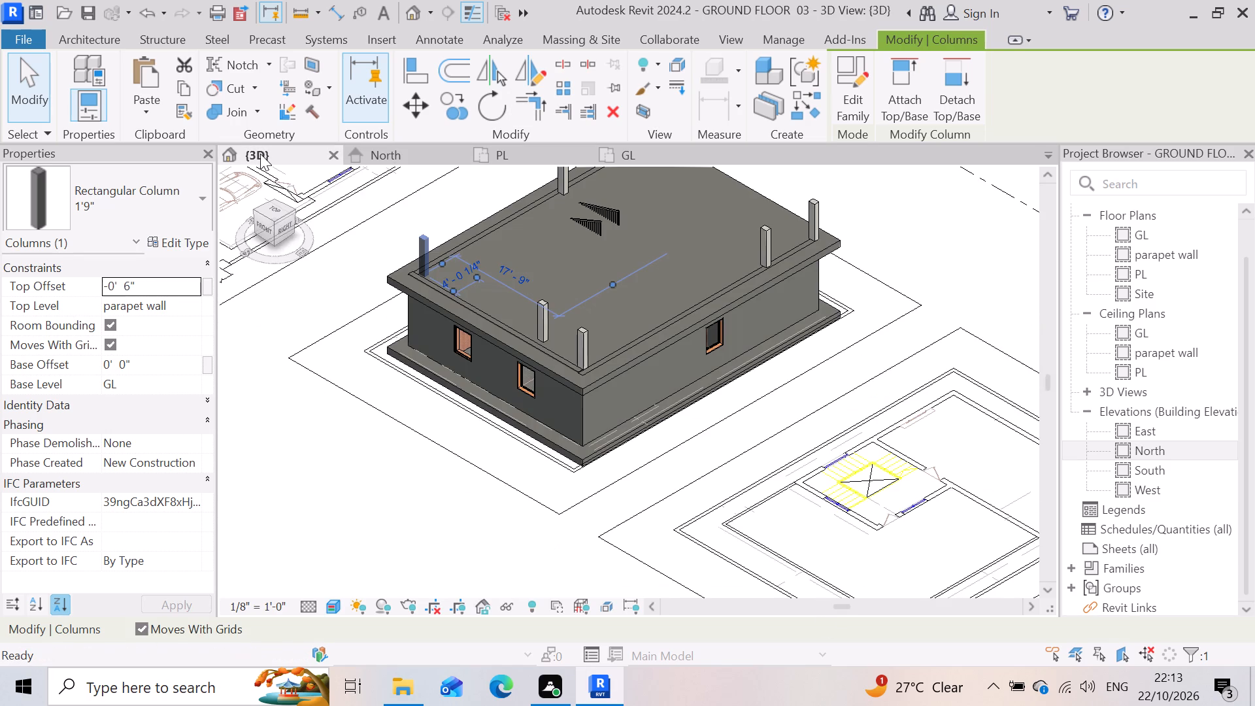
{"action": "scroll", "coordinate": [654, 348], "scroll_direction": "up", "scroll_amount": 4}
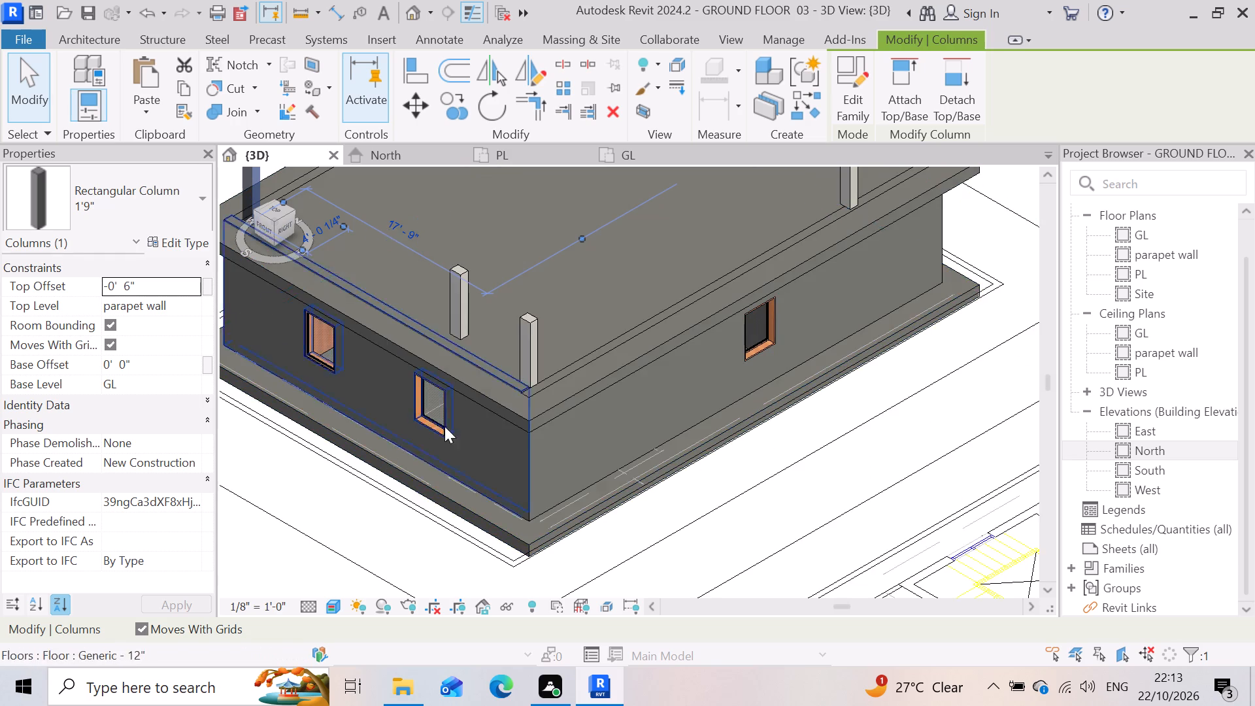
{"action": "scroll", "coordinate": [500, 382], "scroll_direction": "up", "scroll_amount": 3}
{"action": "scroll", "coordinate": [540, 487], "scroll_direction": "down", "scroll_amount": 7}
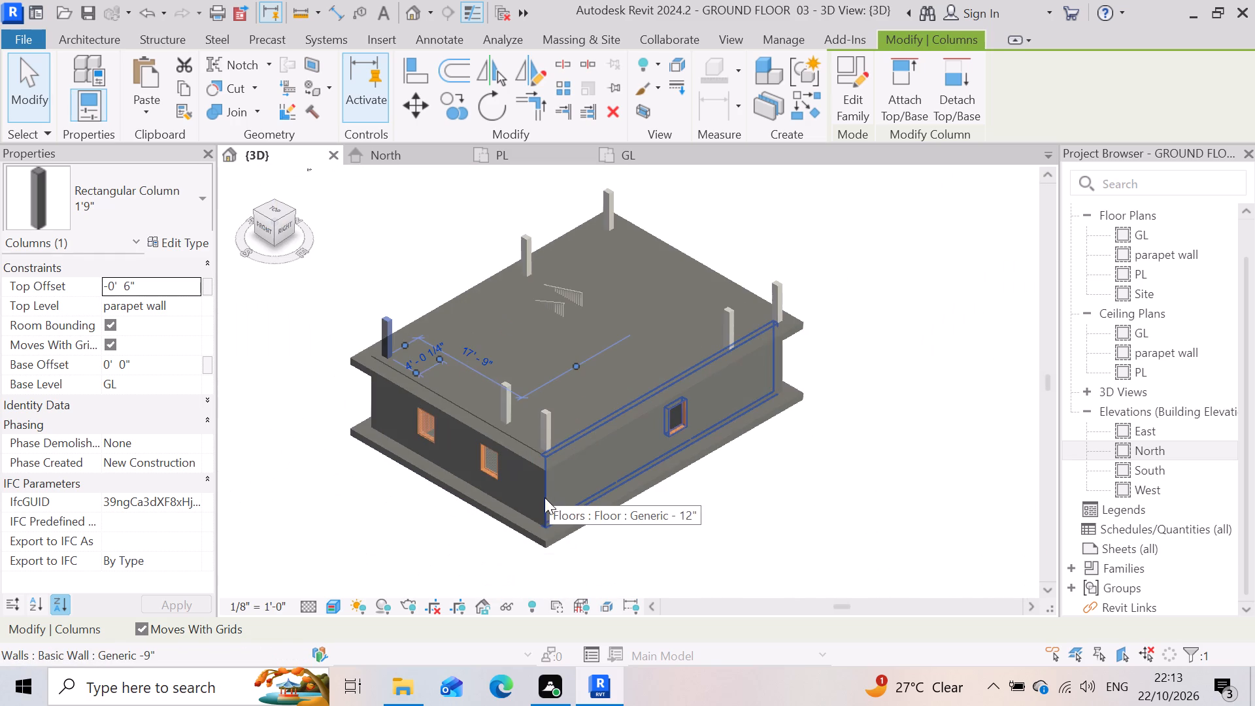
{"action": "scroll", "coordinate": [741, 518], "scroll_direction": "up", "scroll_amount": 2}
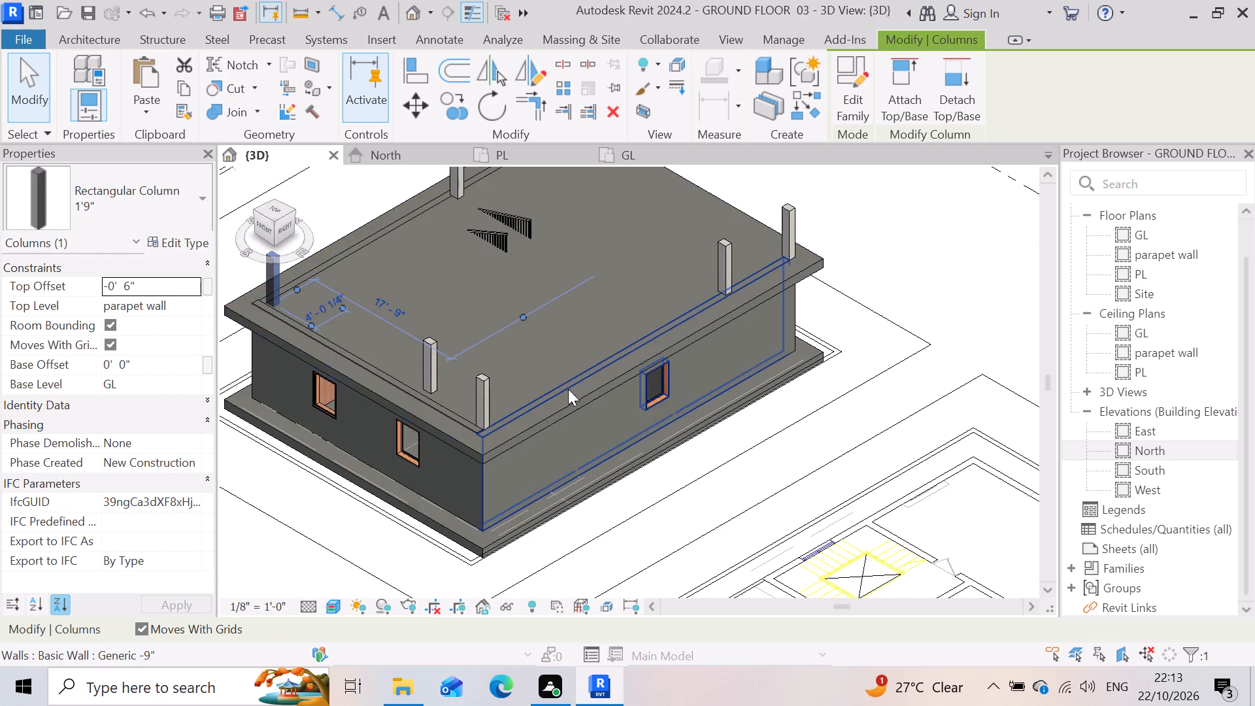
{"action": "scroll", "coordinate": [154, 310], "scroll_direction": "down", "scroll_amount": 2}
{"action": "scroll", "coordinate": [375, 433], "scroll_direction": "down", "scroll_amount": 3}
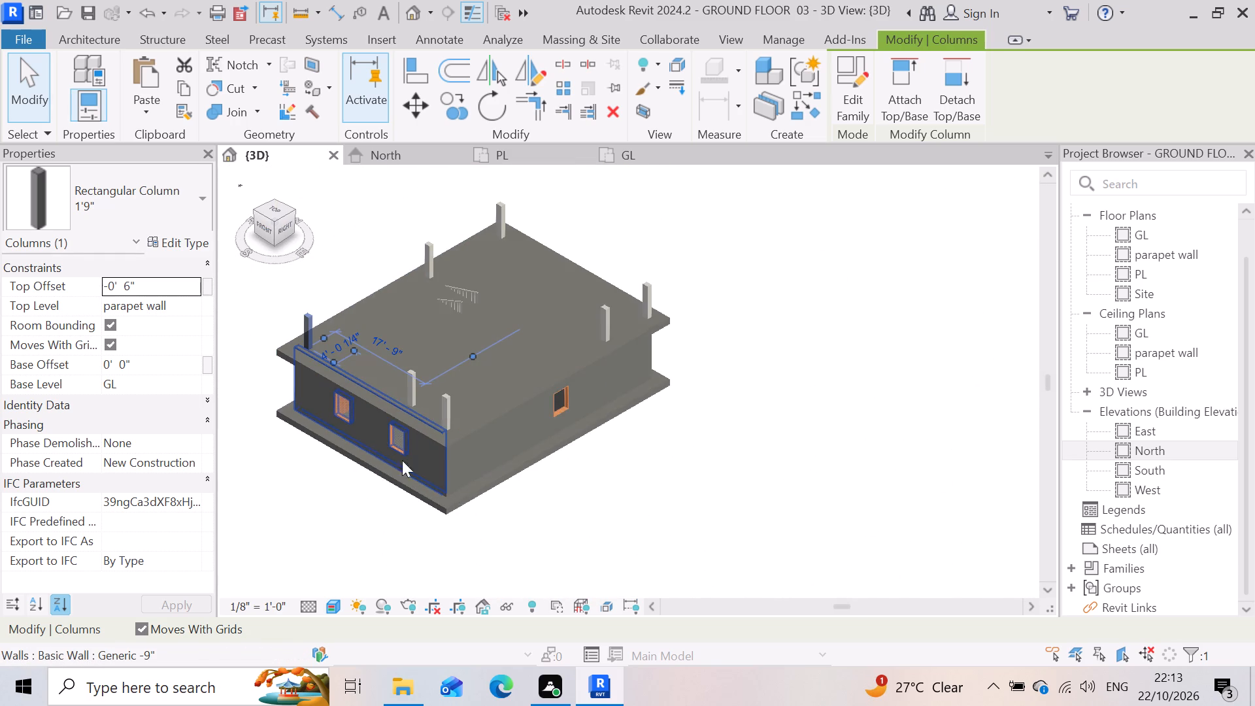
{"action": "scroll", "coordinate": [516, 335], "scroll_direction": "up", "scroll_amount": 4}
{"action": "scroll", "coordinate": [322, 426], "scroll_direction": "down", "scroll_amount": 3}
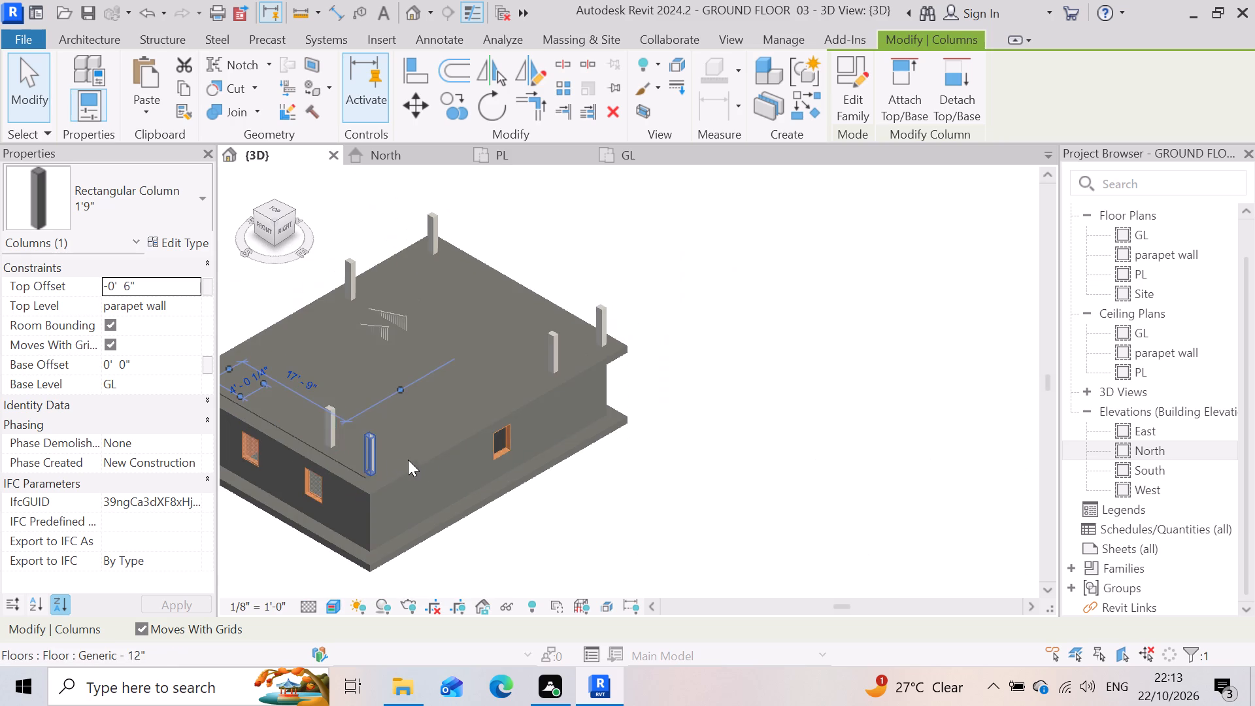
{"action": "scroll", "coordinate": [429, 455], "scroll_direction": "down", "scroll_amount": 2}
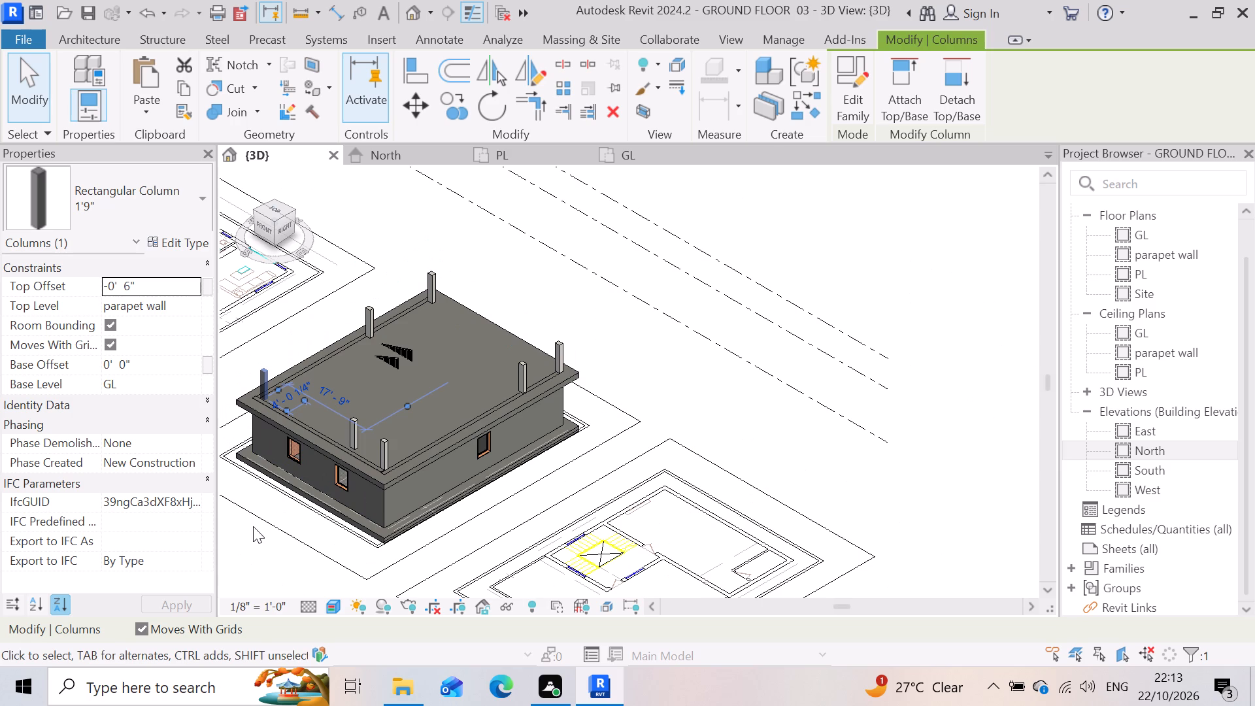
{"action": "scroll", "coordinate": [440, 511], "scroll_direction": "up", "scroll_amount": 4}
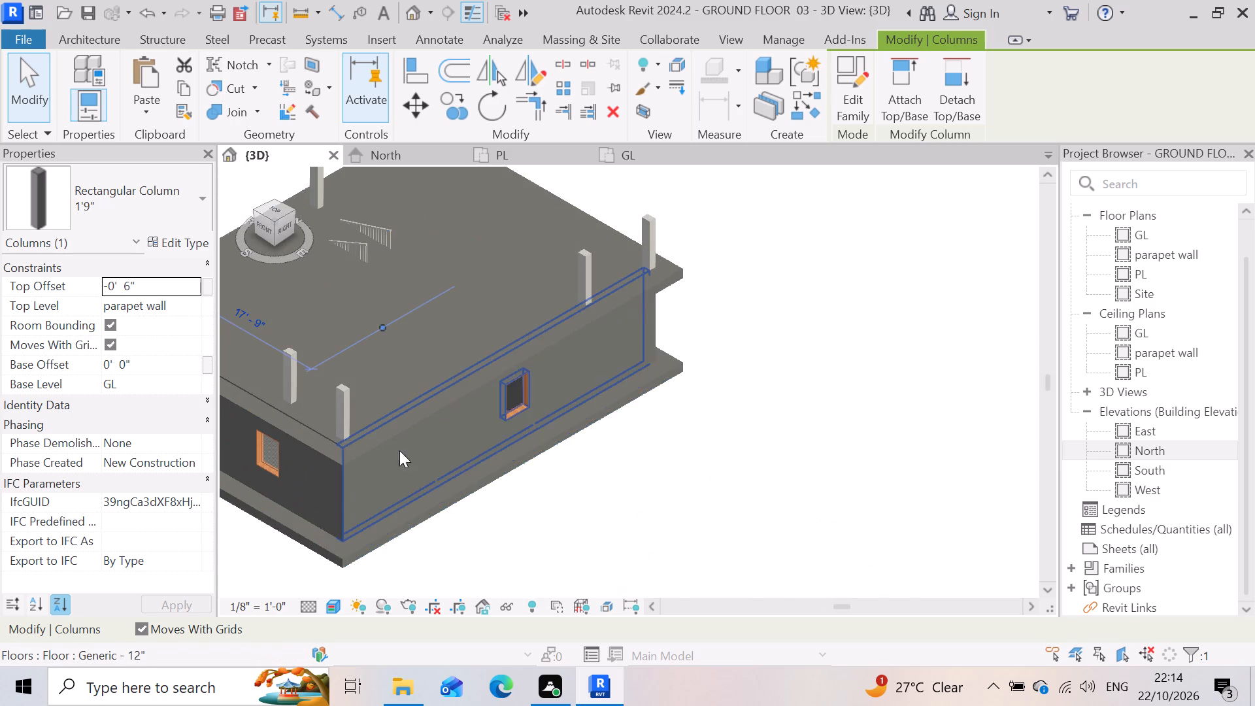
{"action": "scroll", "coordinate": [391, 433], "scroll_direction": "up", "scroll_amount": 4}
{"action": "scroll", "coordinate": [671, 464], "scroll_direction": "down", "scroll_amount": 6}
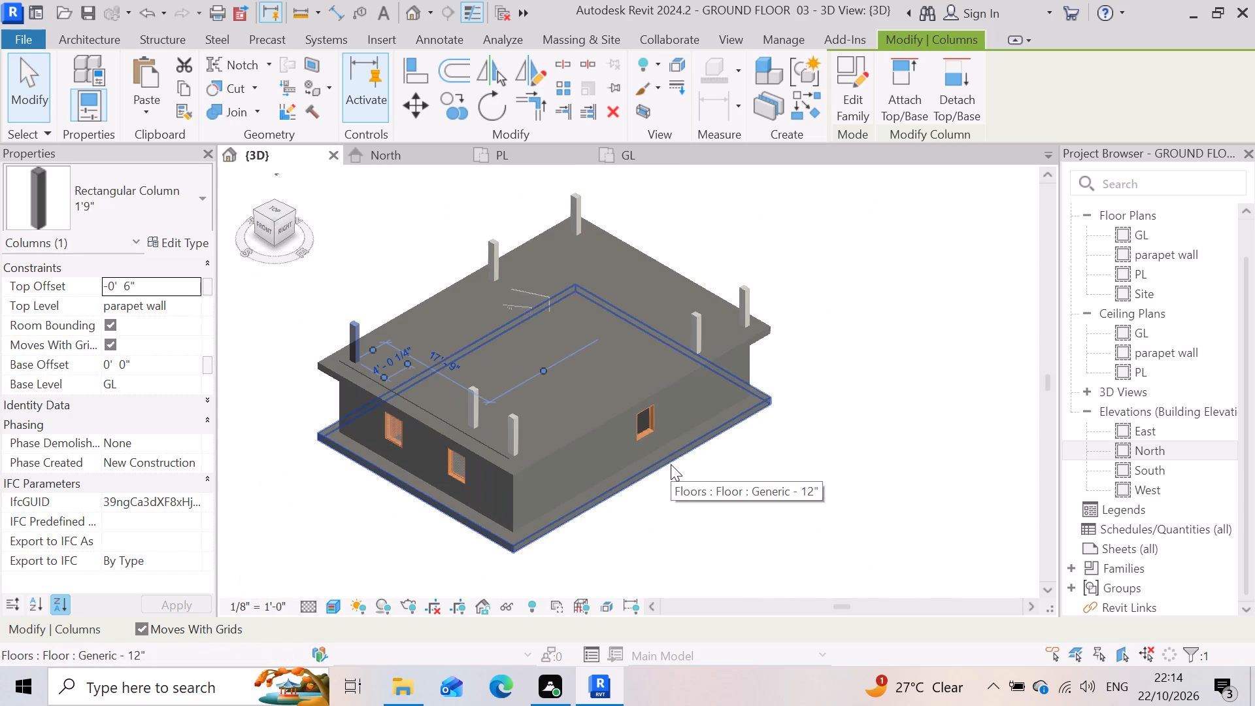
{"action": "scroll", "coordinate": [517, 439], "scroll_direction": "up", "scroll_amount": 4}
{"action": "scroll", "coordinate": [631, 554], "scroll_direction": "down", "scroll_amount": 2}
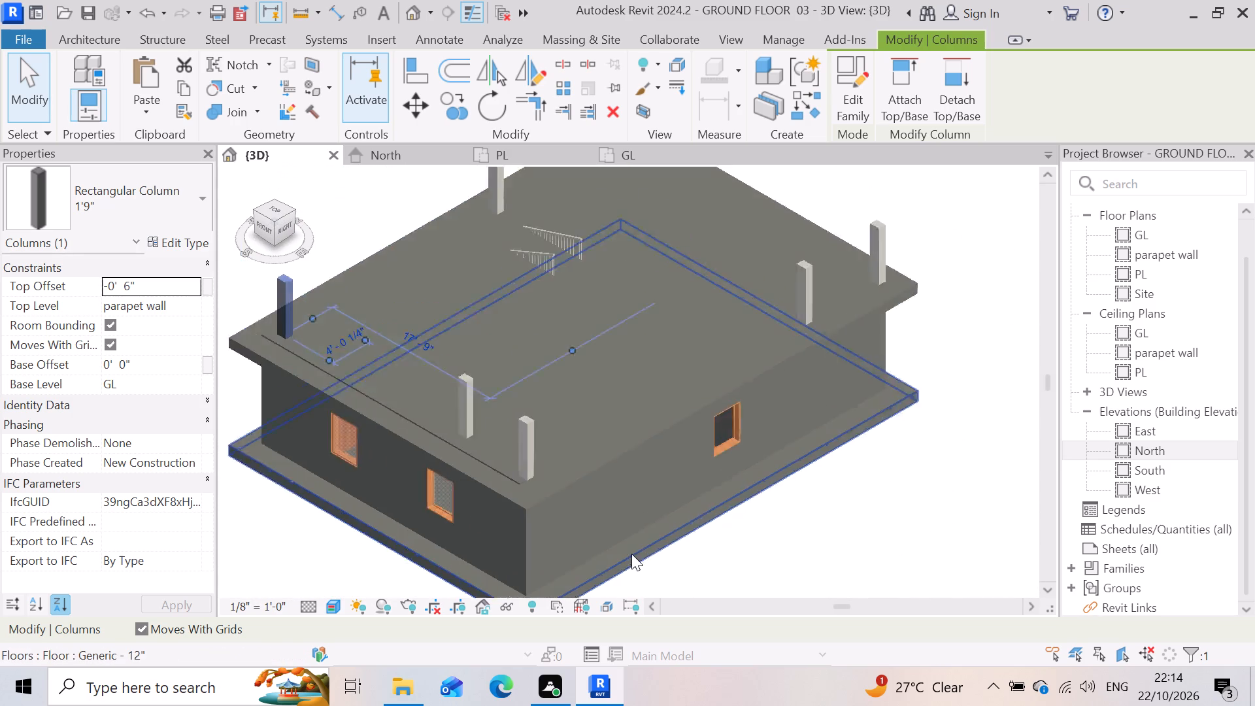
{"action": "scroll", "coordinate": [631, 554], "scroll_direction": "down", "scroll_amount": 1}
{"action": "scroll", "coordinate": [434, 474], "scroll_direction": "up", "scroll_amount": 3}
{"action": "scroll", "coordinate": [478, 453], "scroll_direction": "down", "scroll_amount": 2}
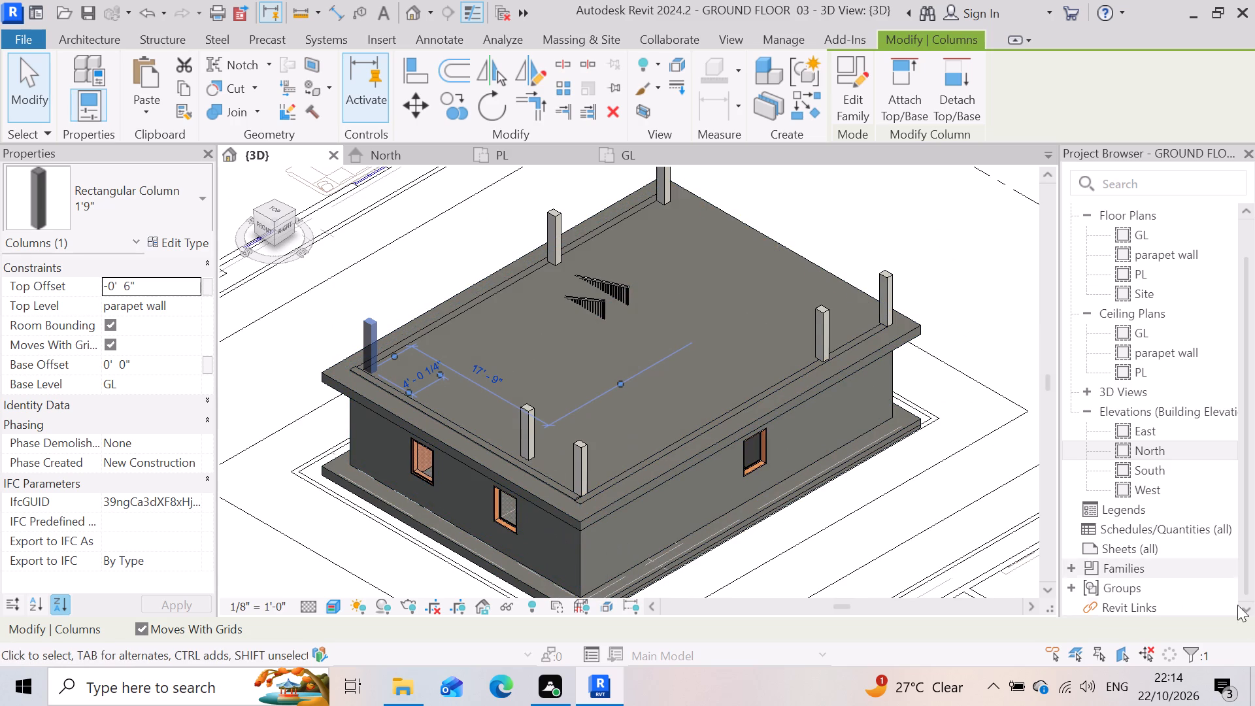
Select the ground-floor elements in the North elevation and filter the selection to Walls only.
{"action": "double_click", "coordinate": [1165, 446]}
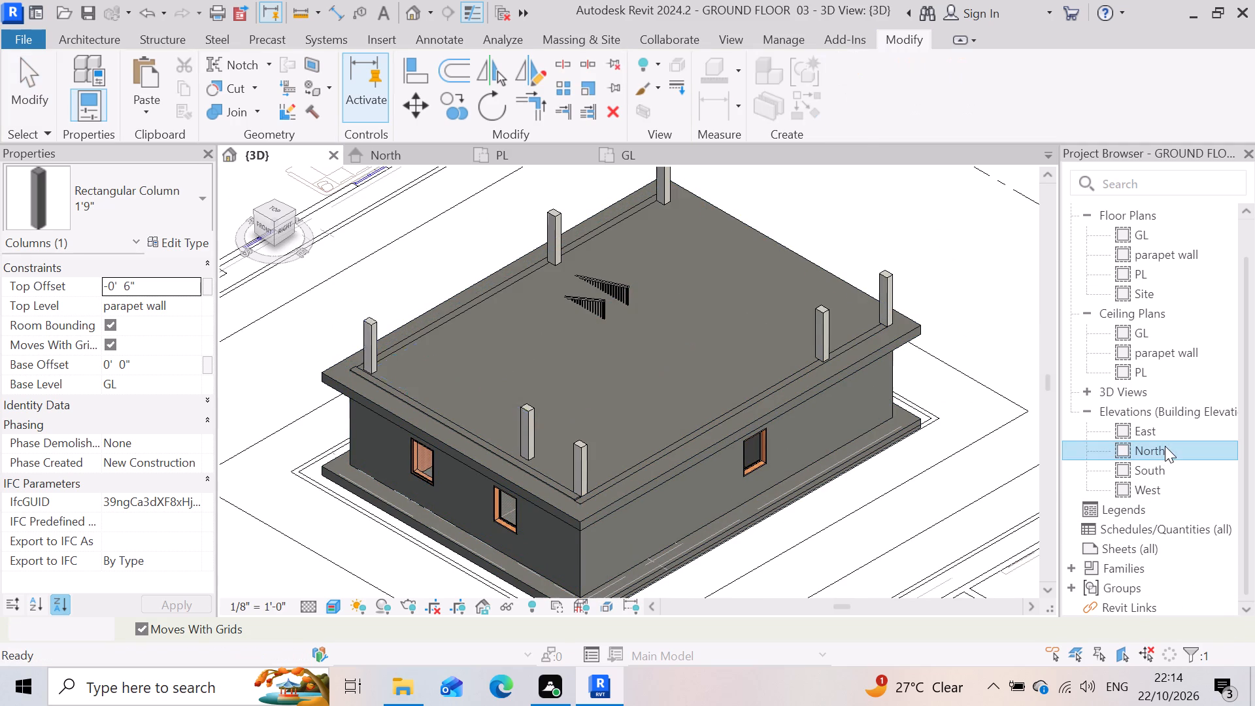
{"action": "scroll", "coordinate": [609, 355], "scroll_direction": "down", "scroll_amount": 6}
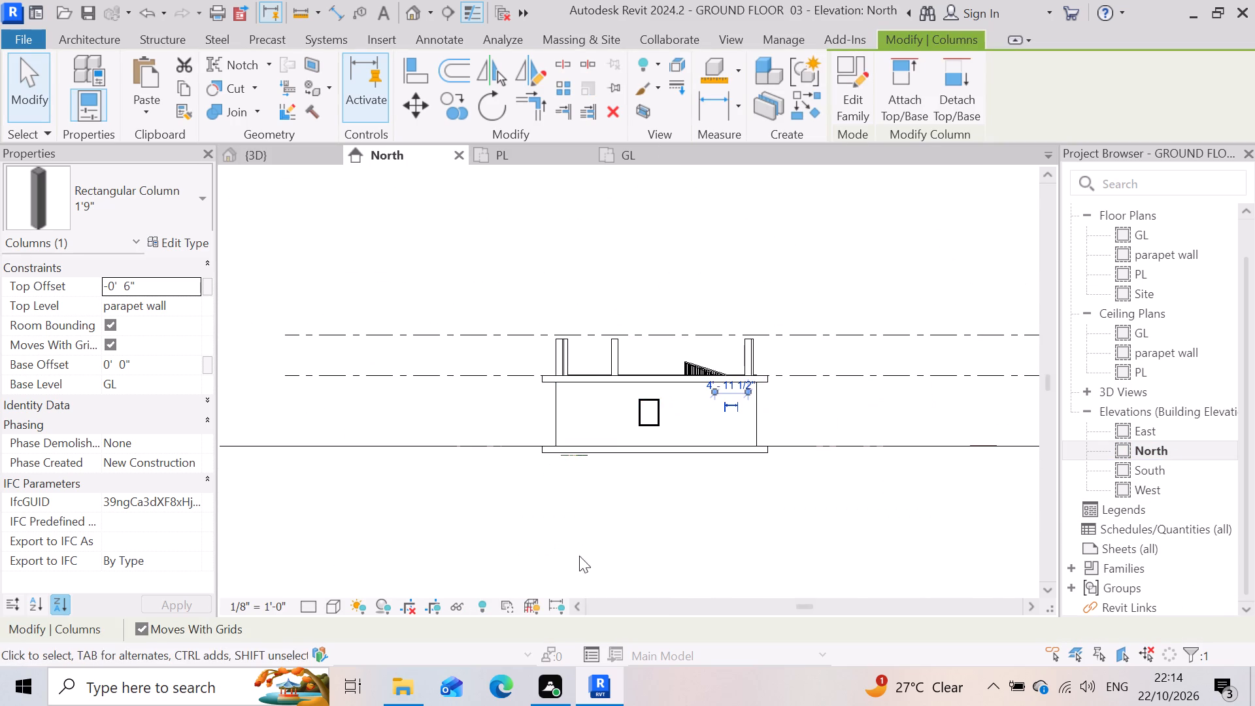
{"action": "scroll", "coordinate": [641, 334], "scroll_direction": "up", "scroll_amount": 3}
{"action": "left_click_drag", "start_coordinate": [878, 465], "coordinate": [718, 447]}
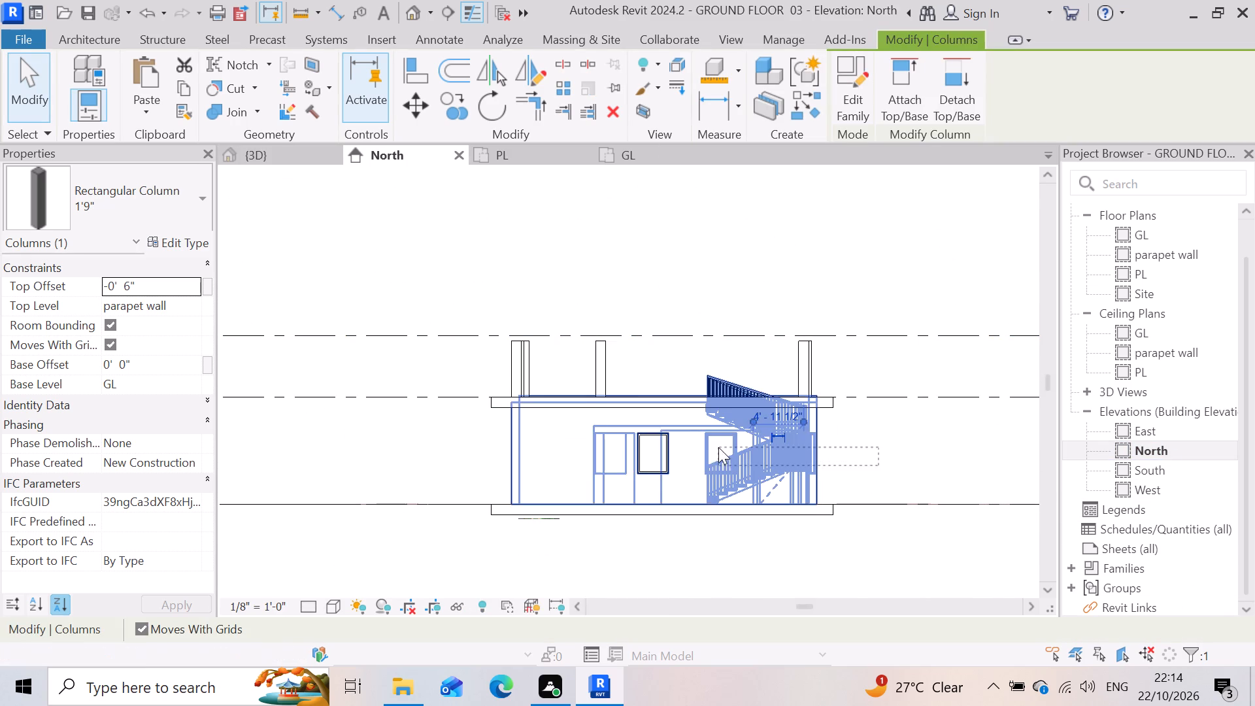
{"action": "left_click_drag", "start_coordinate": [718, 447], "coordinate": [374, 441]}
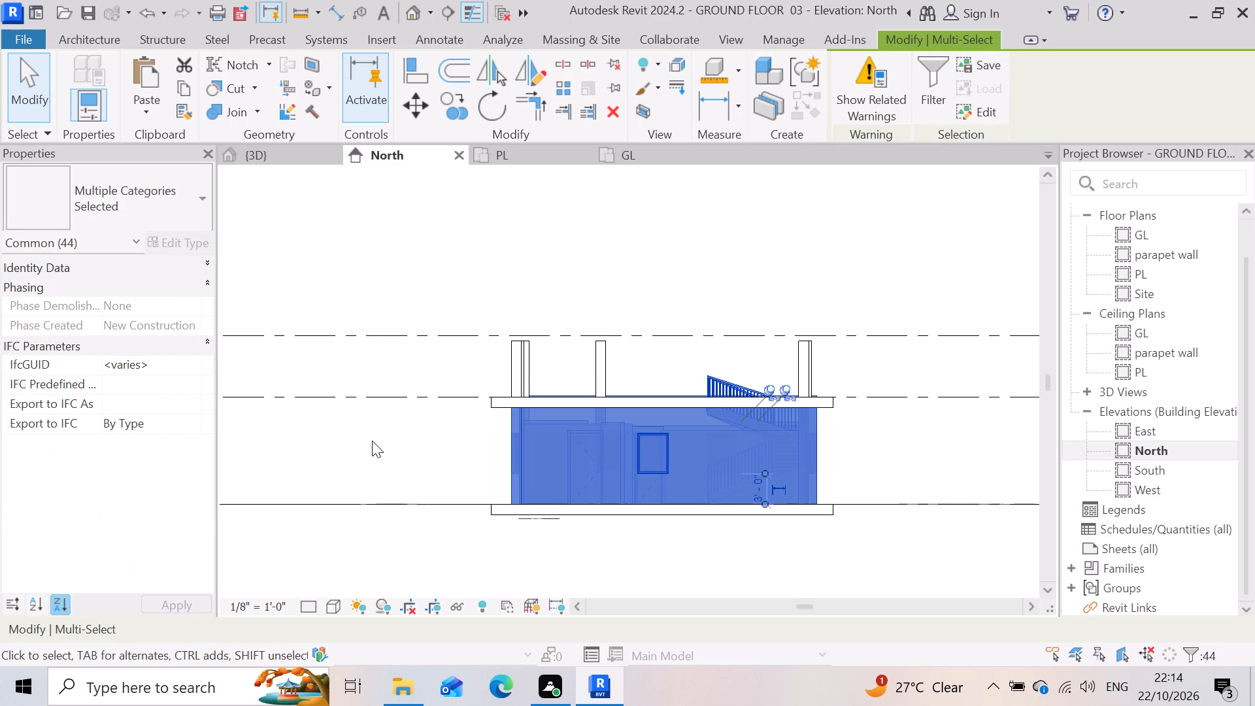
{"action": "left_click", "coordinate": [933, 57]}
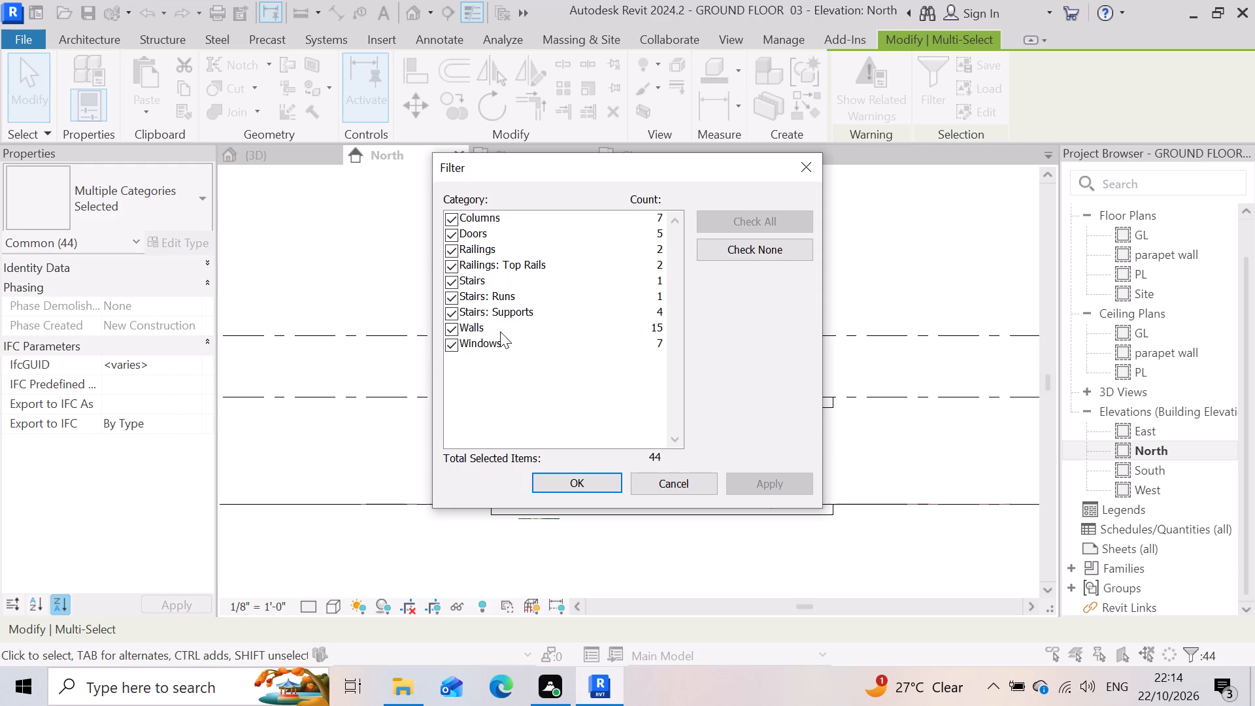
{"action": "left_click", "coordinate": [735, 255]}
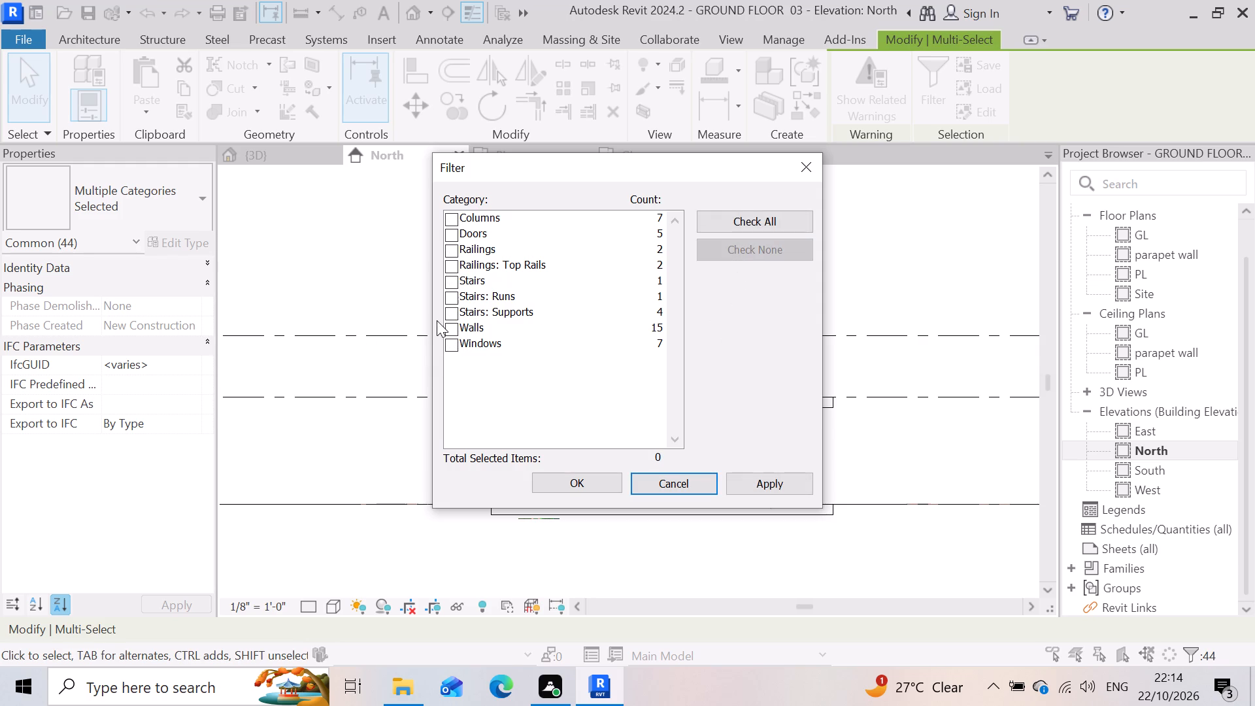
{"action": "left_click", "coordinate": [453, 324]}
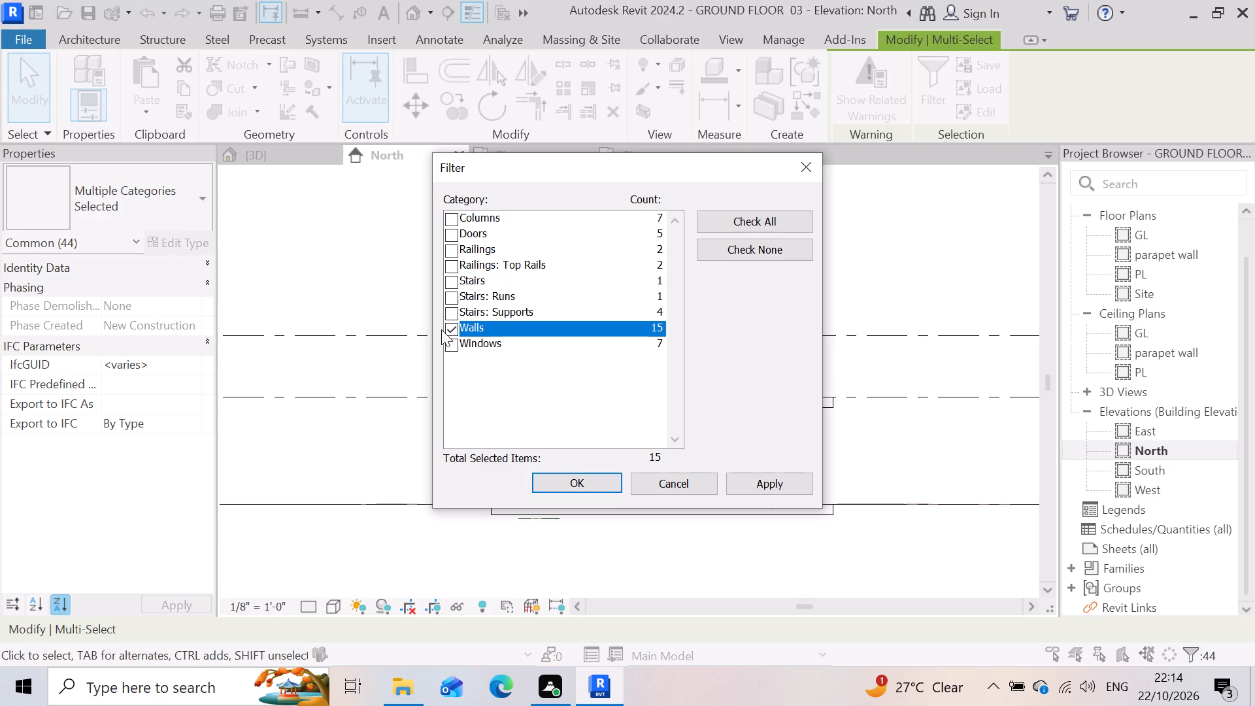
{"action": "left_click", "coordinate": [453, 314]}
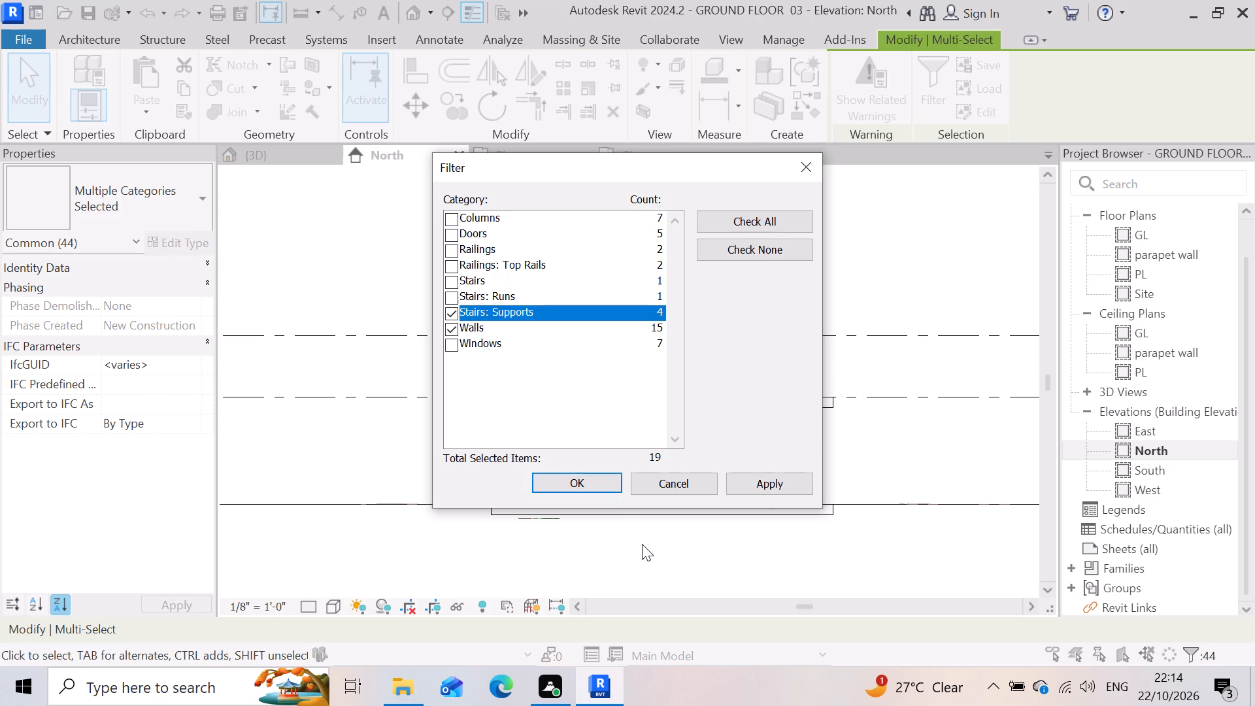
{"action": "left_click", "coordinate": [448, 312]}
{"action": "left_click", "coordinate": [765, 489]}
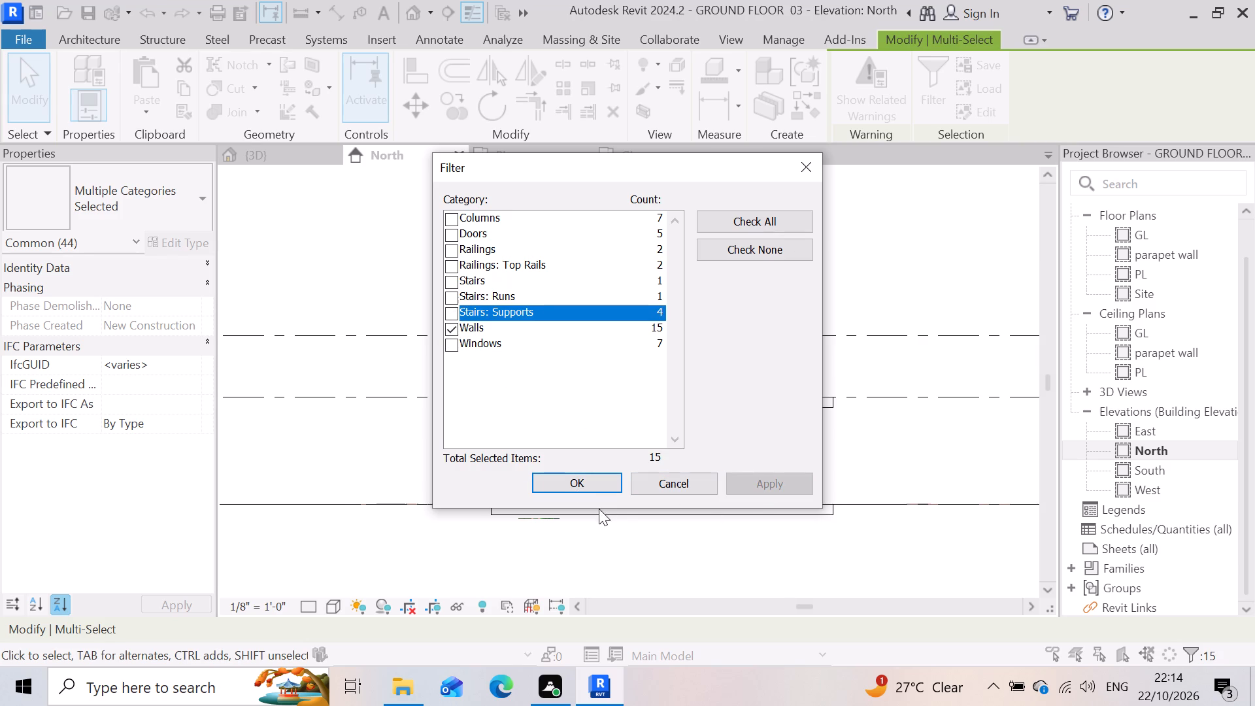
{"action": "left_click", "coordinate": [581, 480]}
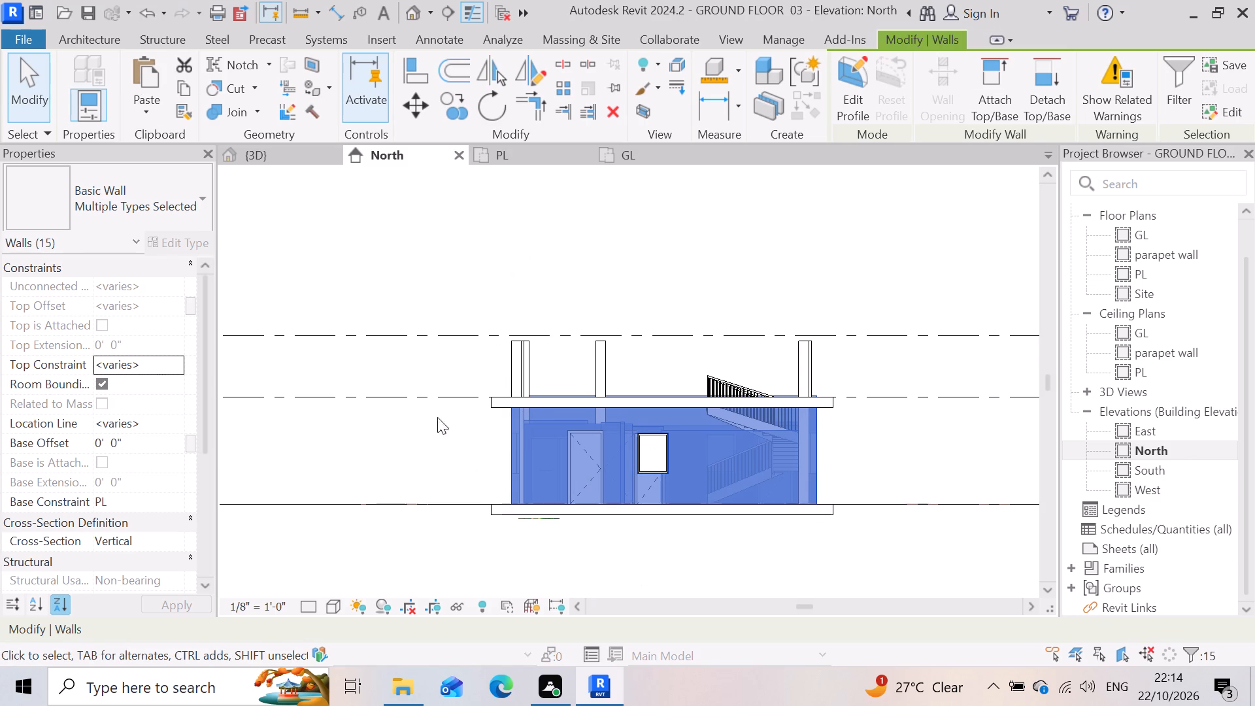
In the GL floor plan, select the modelled building, filter to Walls only, and copy and paste the wall aligned to level GL.
{"action": "left_click", "coordinate": [637, 155]}
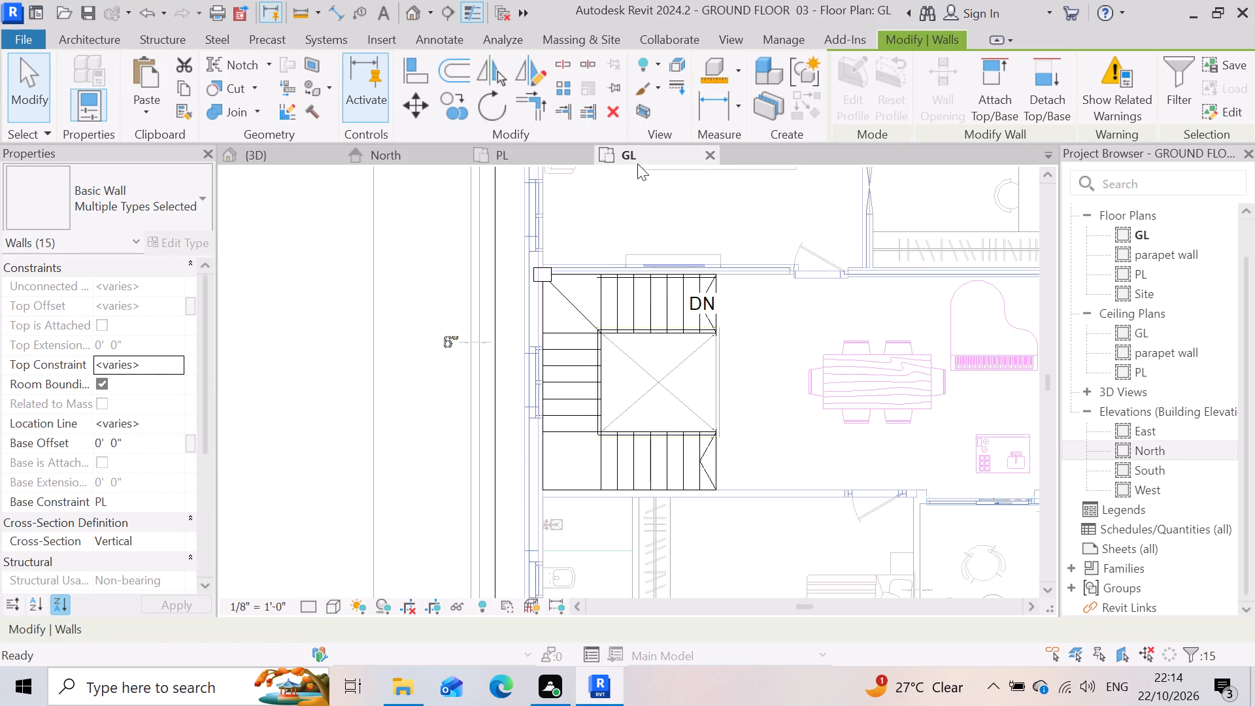
{"action": "scroll", "coordinate": [495, 378], "scroll_direction": "down", "scroll_amount": 13}
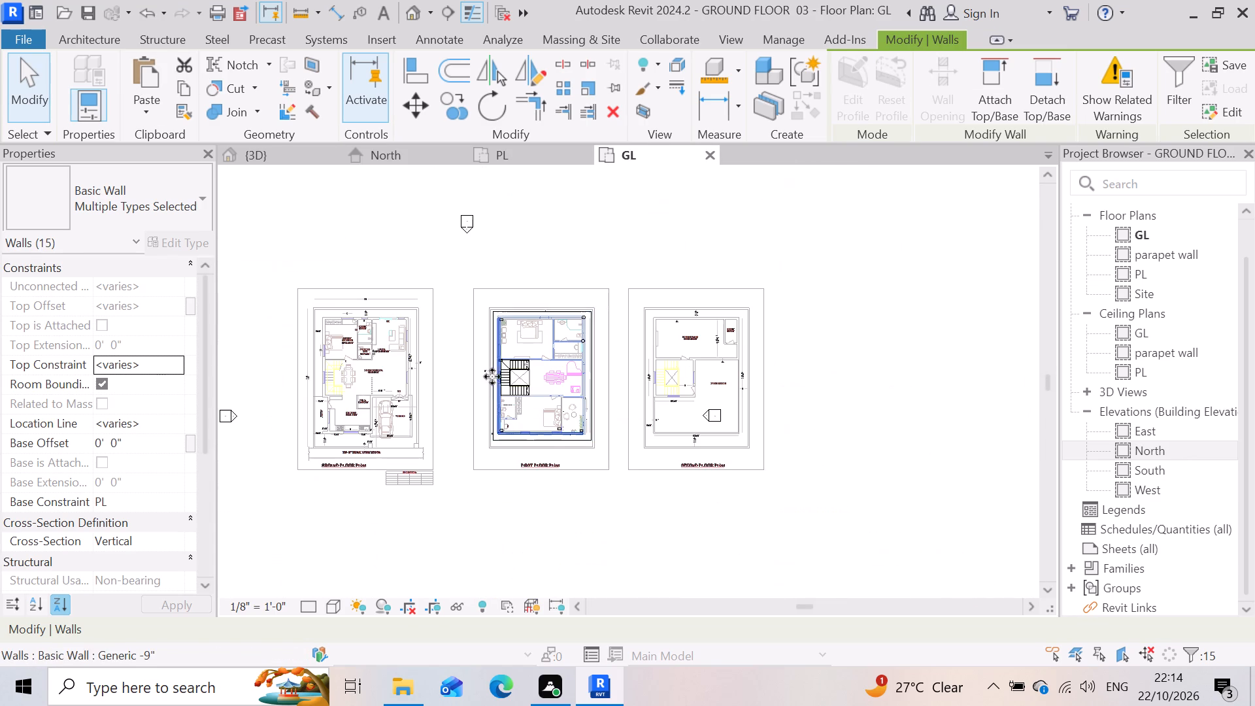
{"action": "left_click_drag", "start_coordinate": [426, 499], "coordinate": [578, 318]}
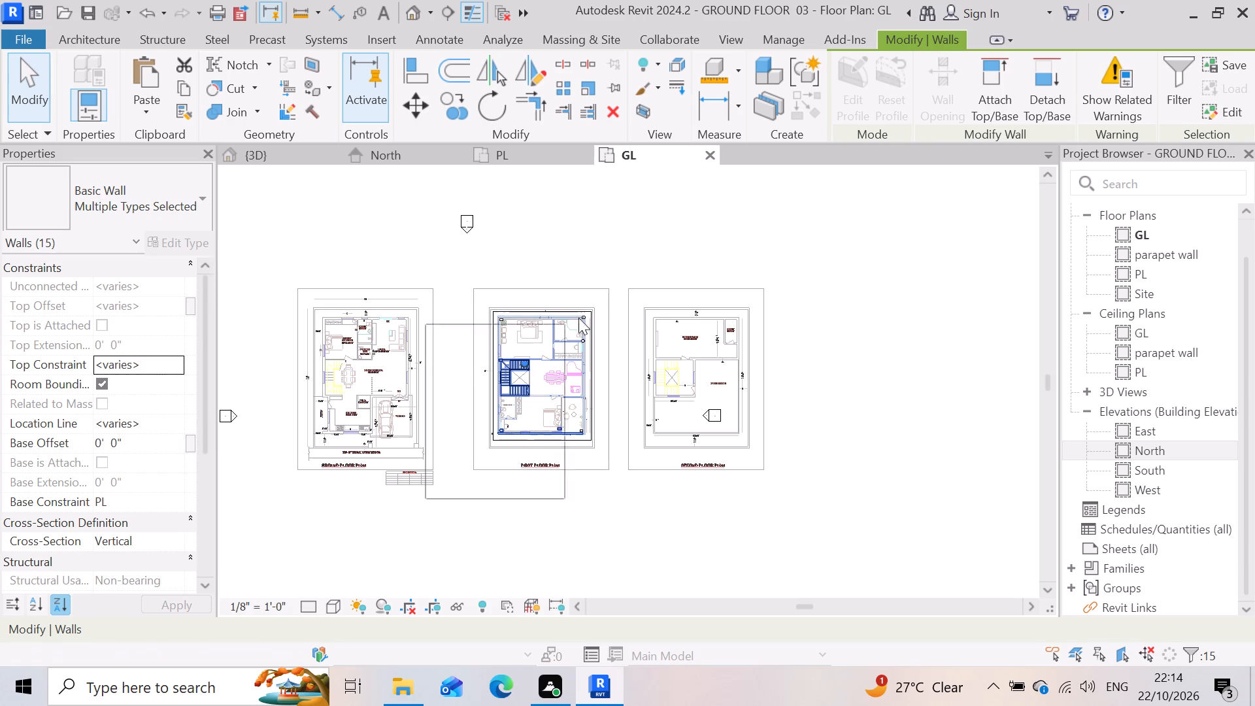
{"action": "left_click_drag", "start_coordinate": [578, 318], "coordinate": [647, 273]}
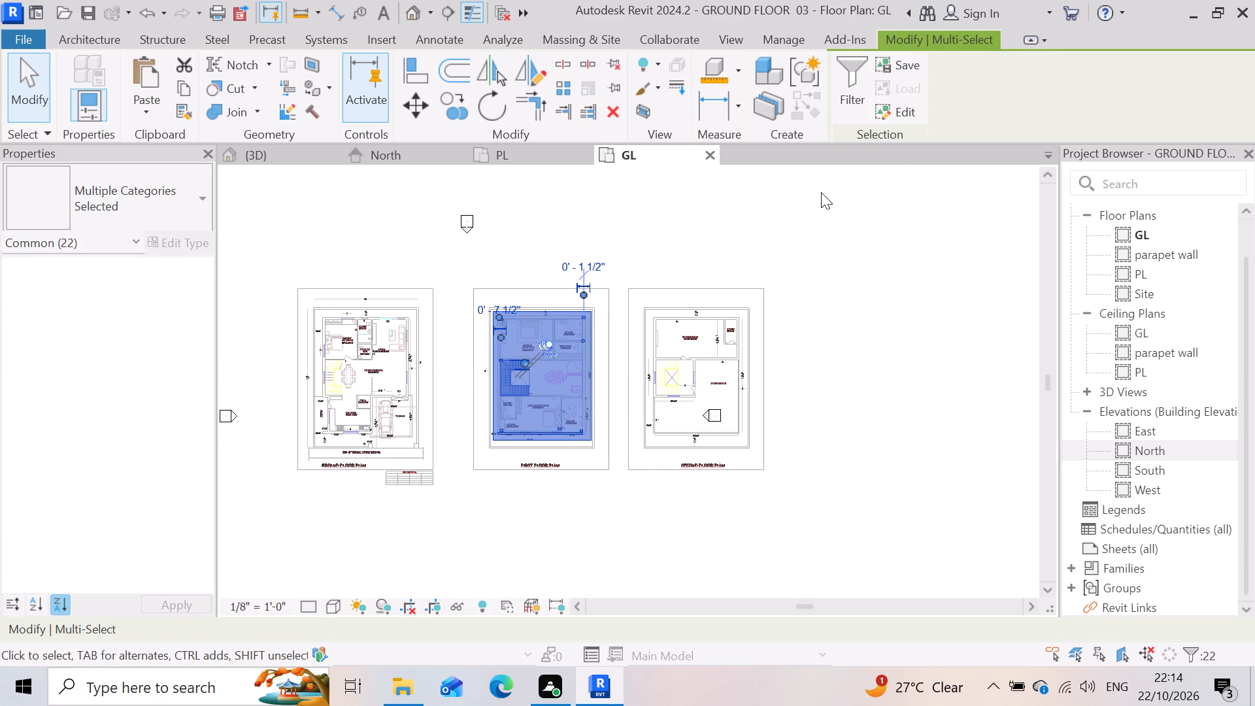
{"action": "left_click", "coordinate": [854, 76]}
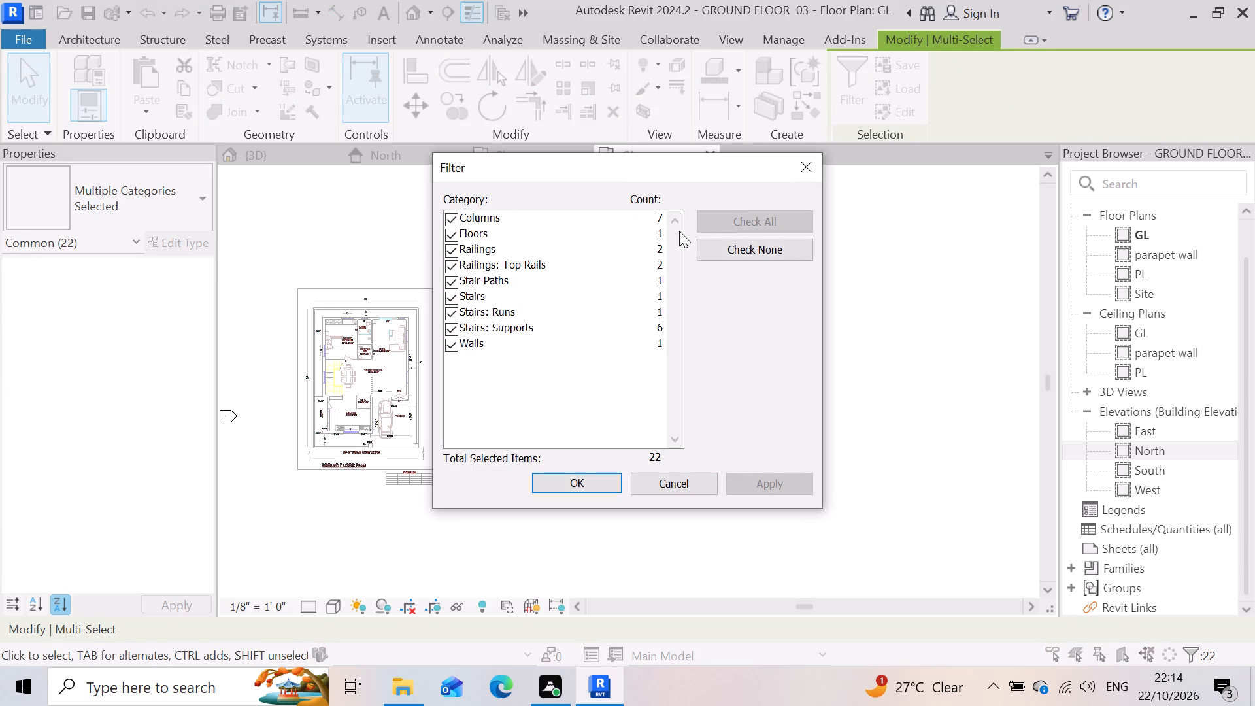
{"action": "left_click", "coordinate": [714, 251]}
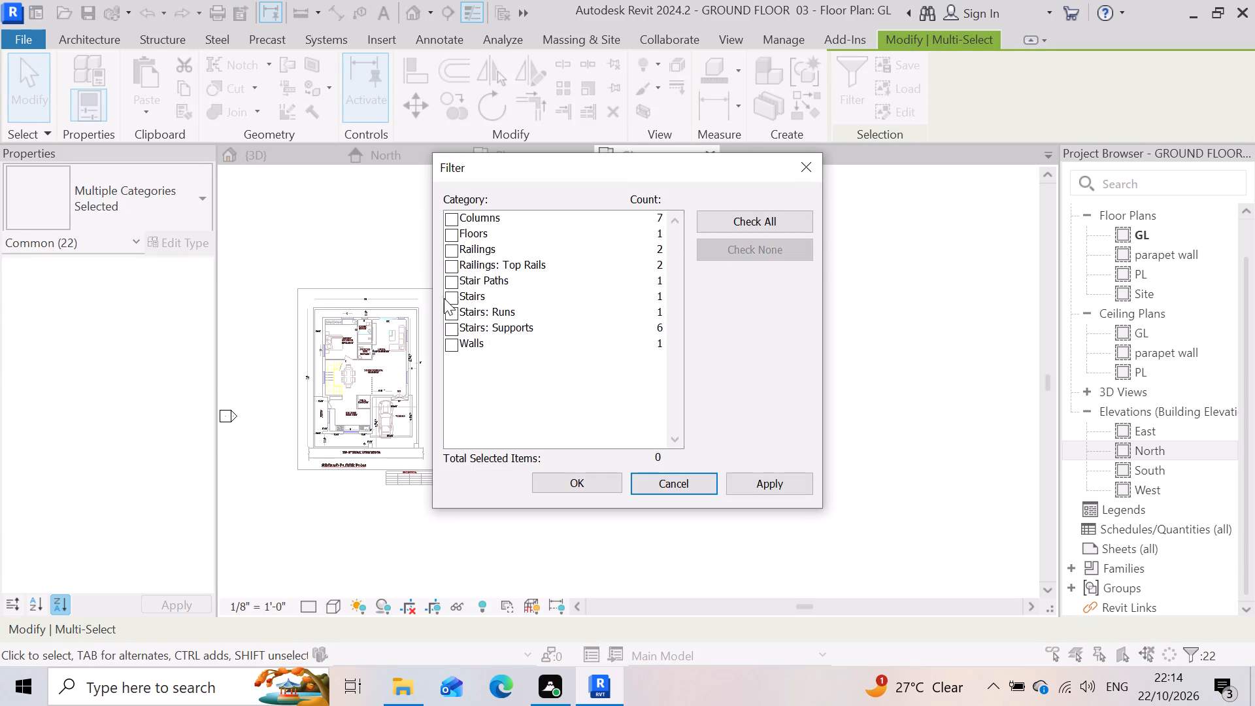
{"action": "left_click", "coordinate": [453, 341]}
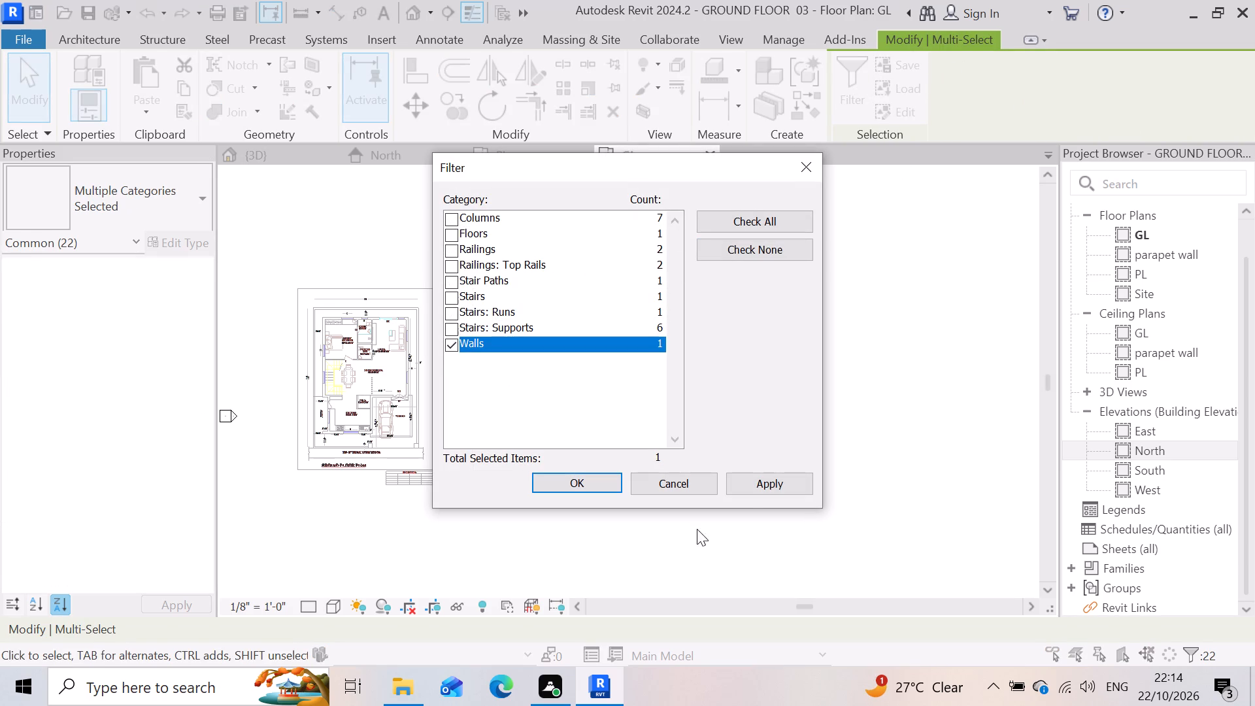
{"action": "left_click", "coordinate": [745, 488]}
{"action": "left_click", "coordinate": [573, 479]}
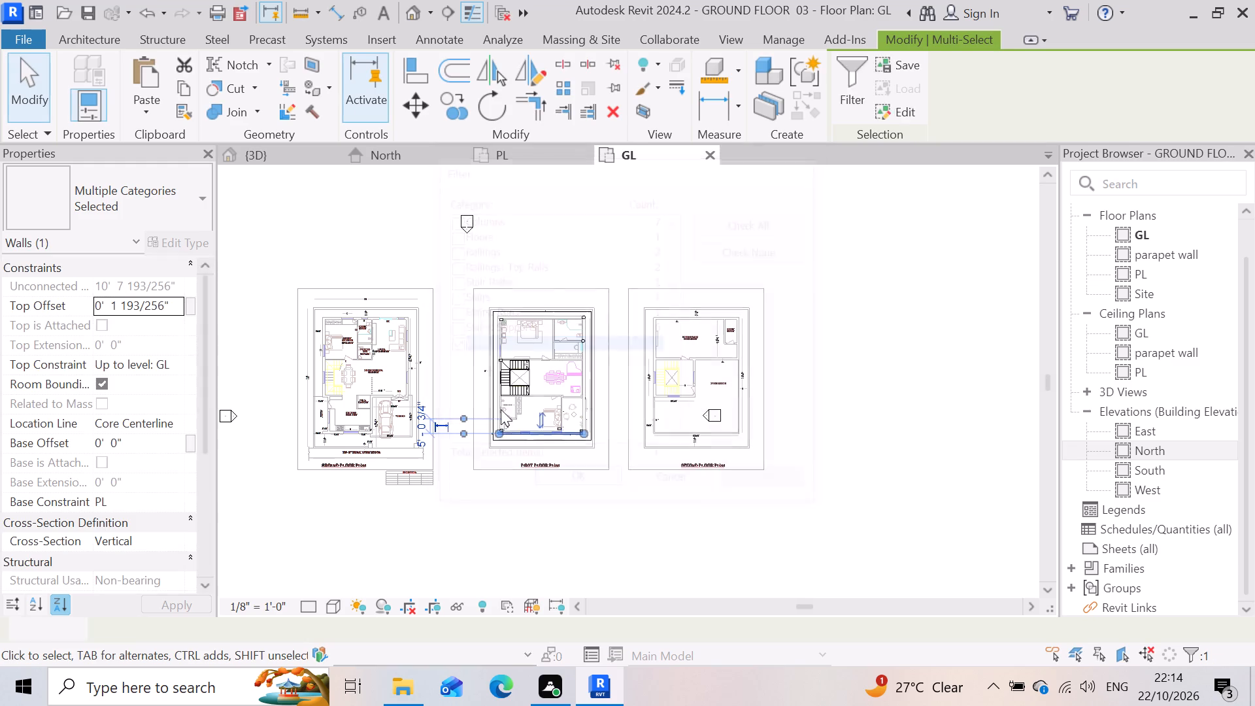
{"action": "left_click", "coordinate": [188, 86]}
{"action": "left_click", "coordinate": [155, 114]}
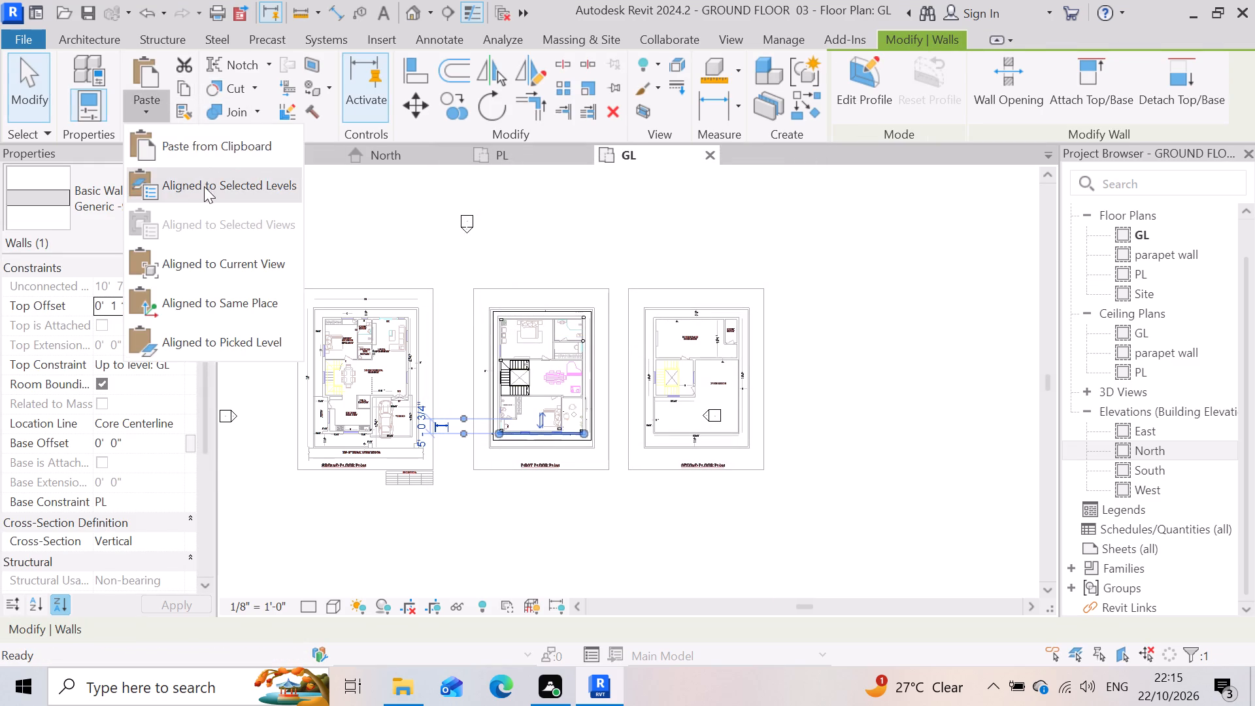
{"action": "left_click", "coordinate": [204, 186]}
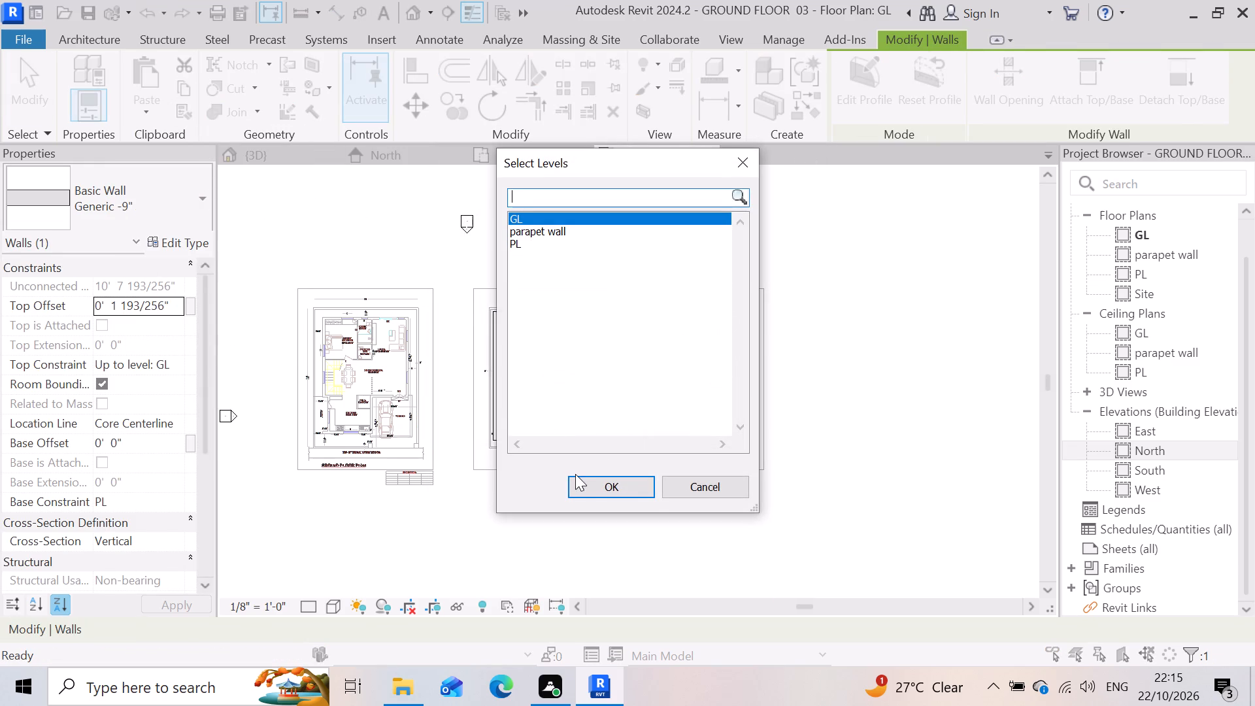
{"action": "left_click", "coordinate": [610, 484]}
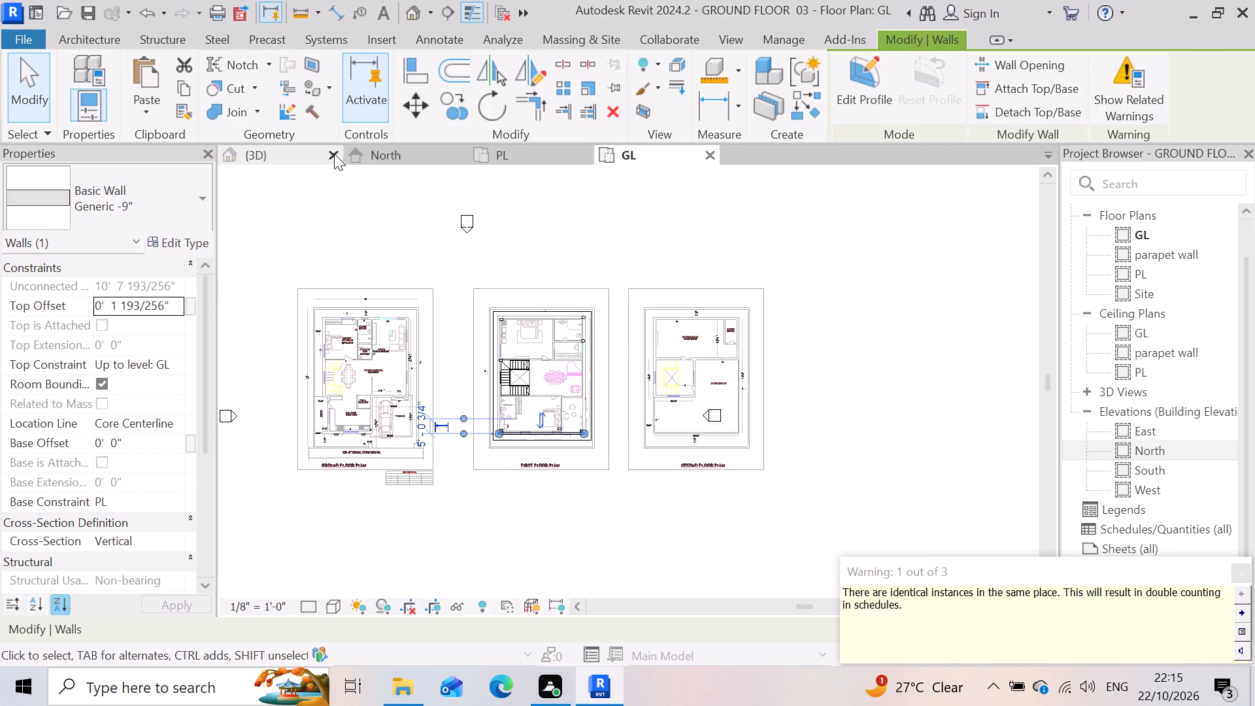
Examine the roof slab edges and columns in the 3D view to check the pasted wall's placement.
{"action": "left_click", "coordinate": [279, 147]}
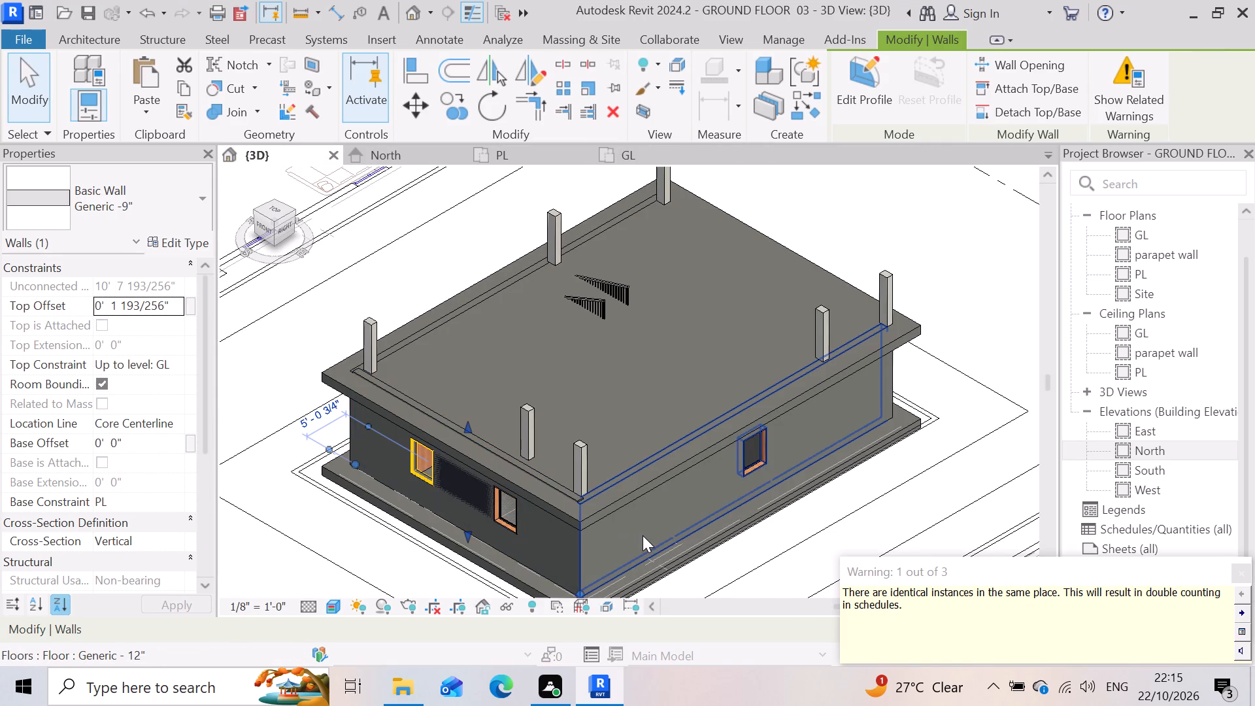
{"action": "scroll", "coordinate": [692, 505], "scroll_direction": "up", "scroll_amount": 3}
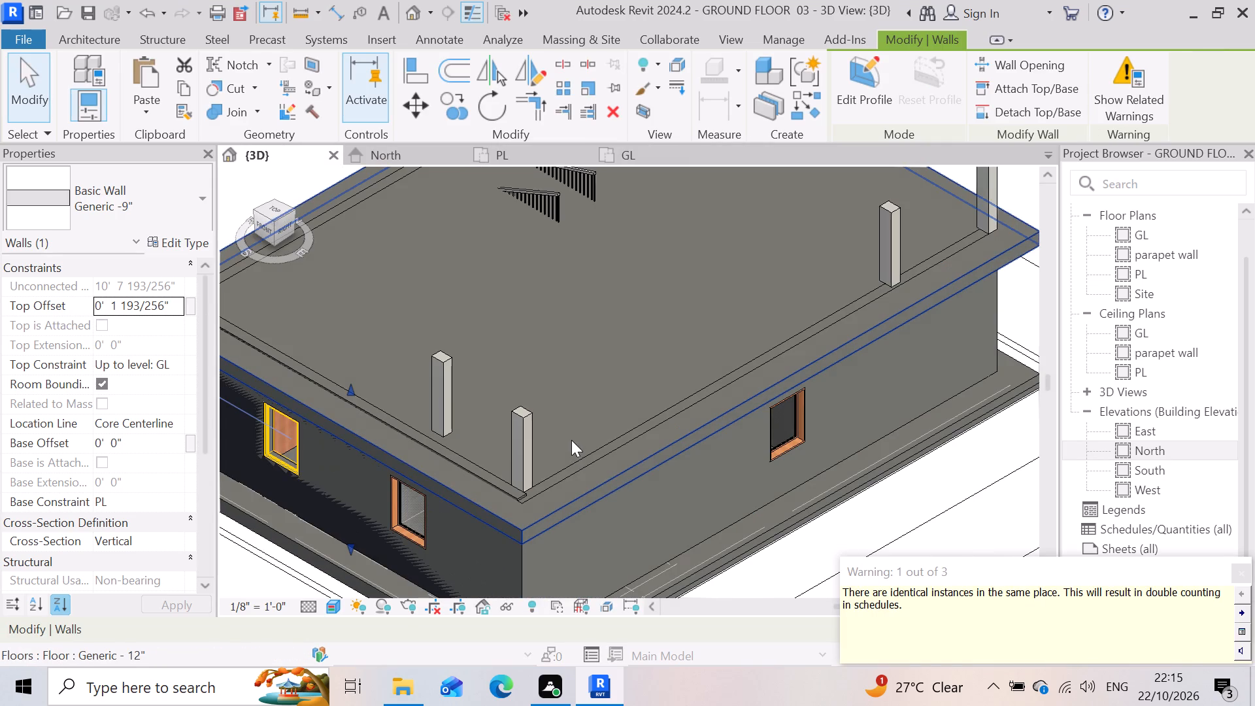
{"action": "scroll", "coordinate": [590, 414], "scroll_direction": "down", "scroll_amount": 6}
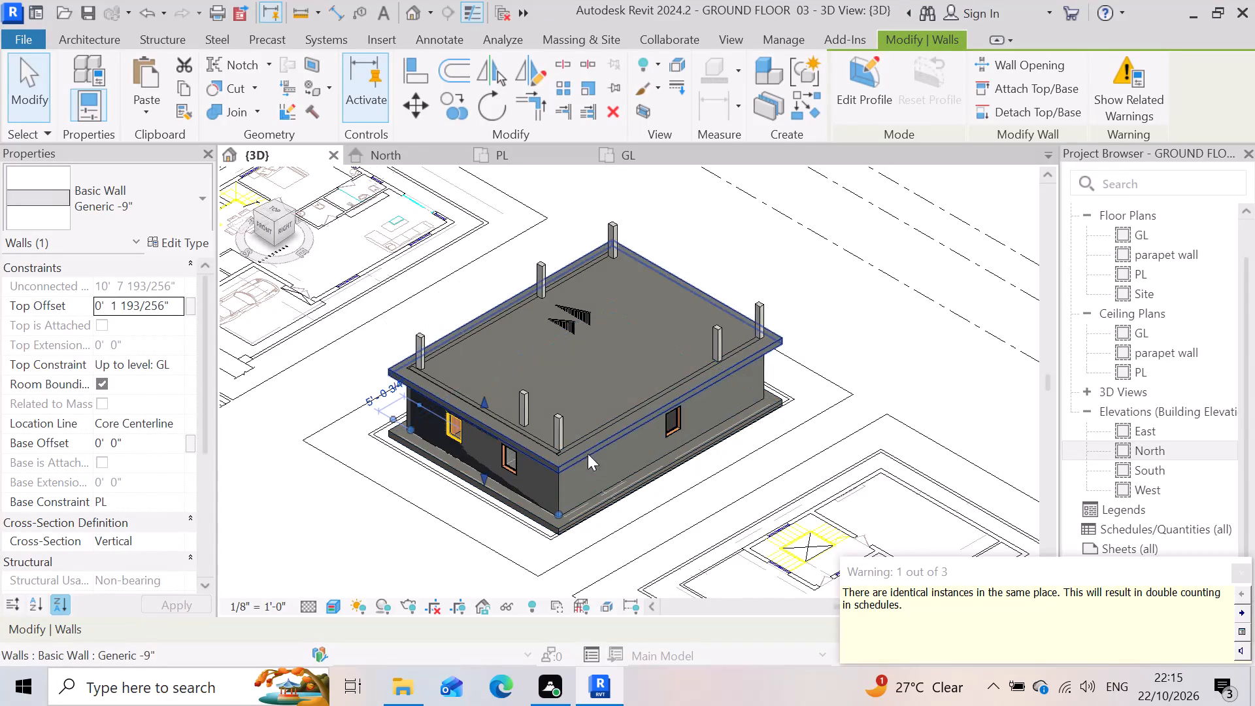
{"action": "scroll", "coordinate": [582, 427], "scroll_direction": "up", "scroll_amount": 4}
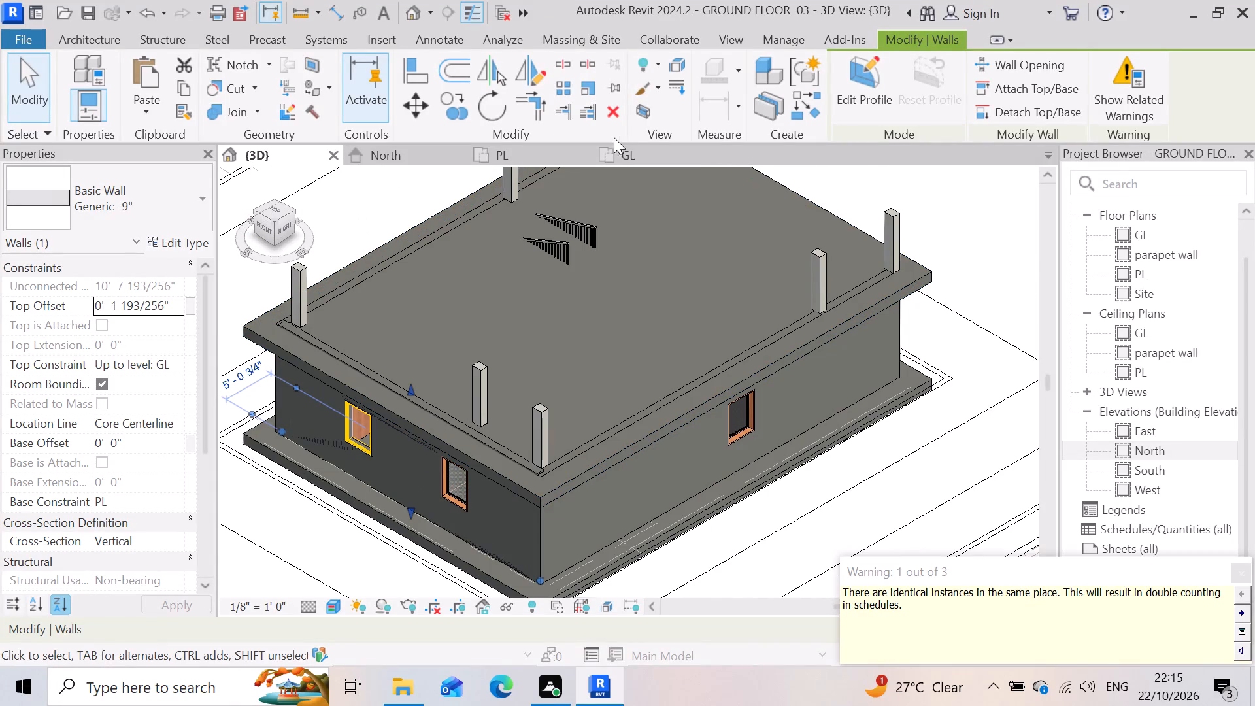
{"action": "scroll", "coordinate": [684, 349], "scroll_direction": "down", "scroll_amount": 3}
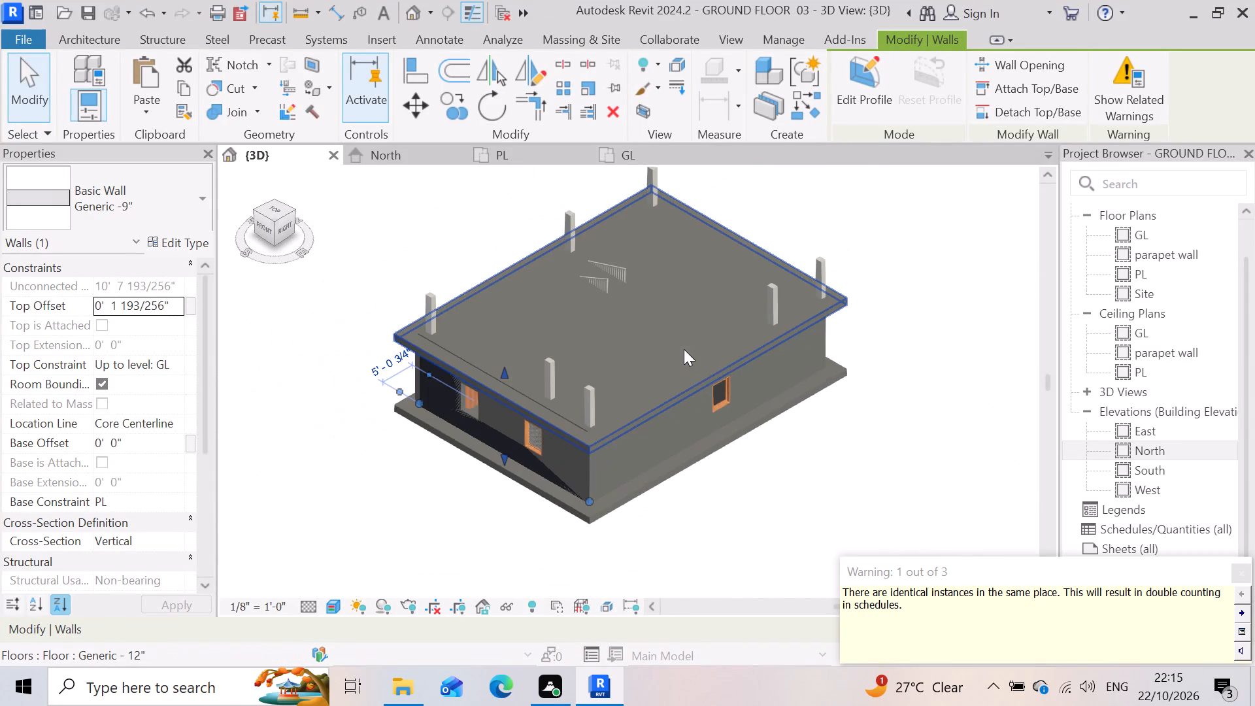
{"action": "key", "text": "Escape"}
{"action": "key", "text": "Escape"}
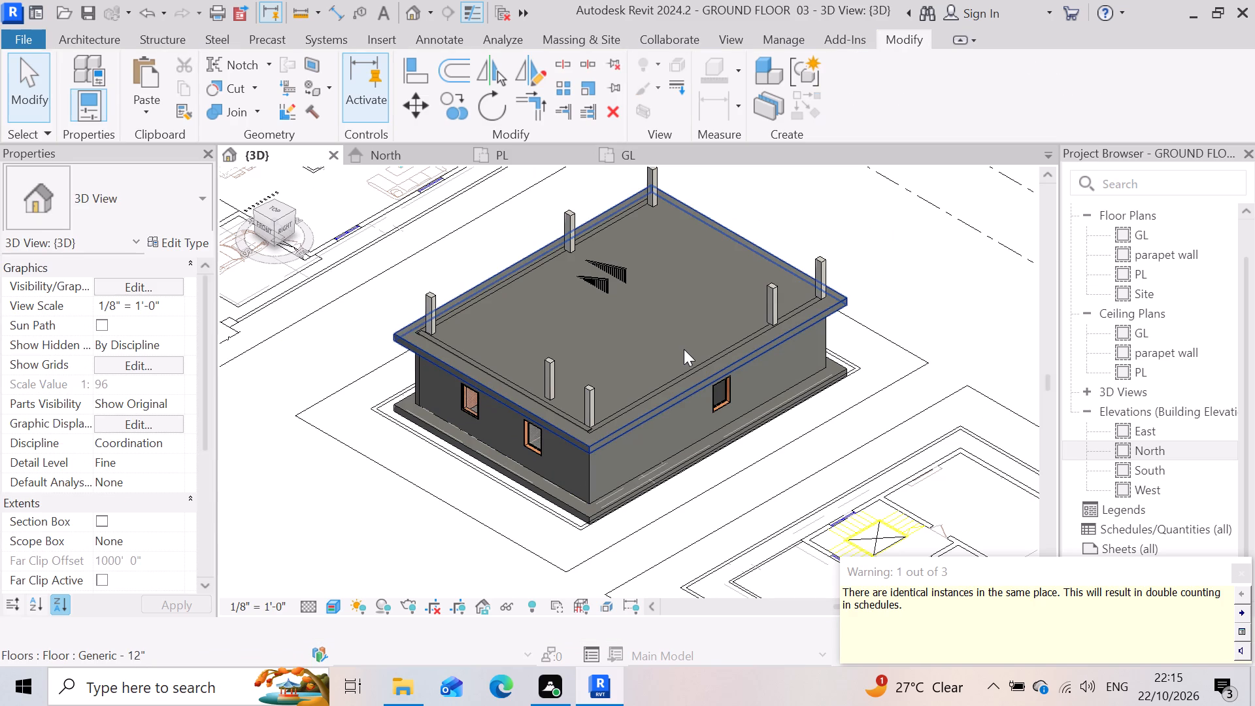
{"action": "scroll", "coordinate": [484, 343], "scroll_direction": "up", "scroll_amount": 3}
{"action": "scroll", "coordinate": [409, 318], "scroll_direction": "up", "scroll_amount": 3}
{"action": "scroll", "coordinate": [411, 316], "scroll_direction": "down", "scroll_amount": 5}
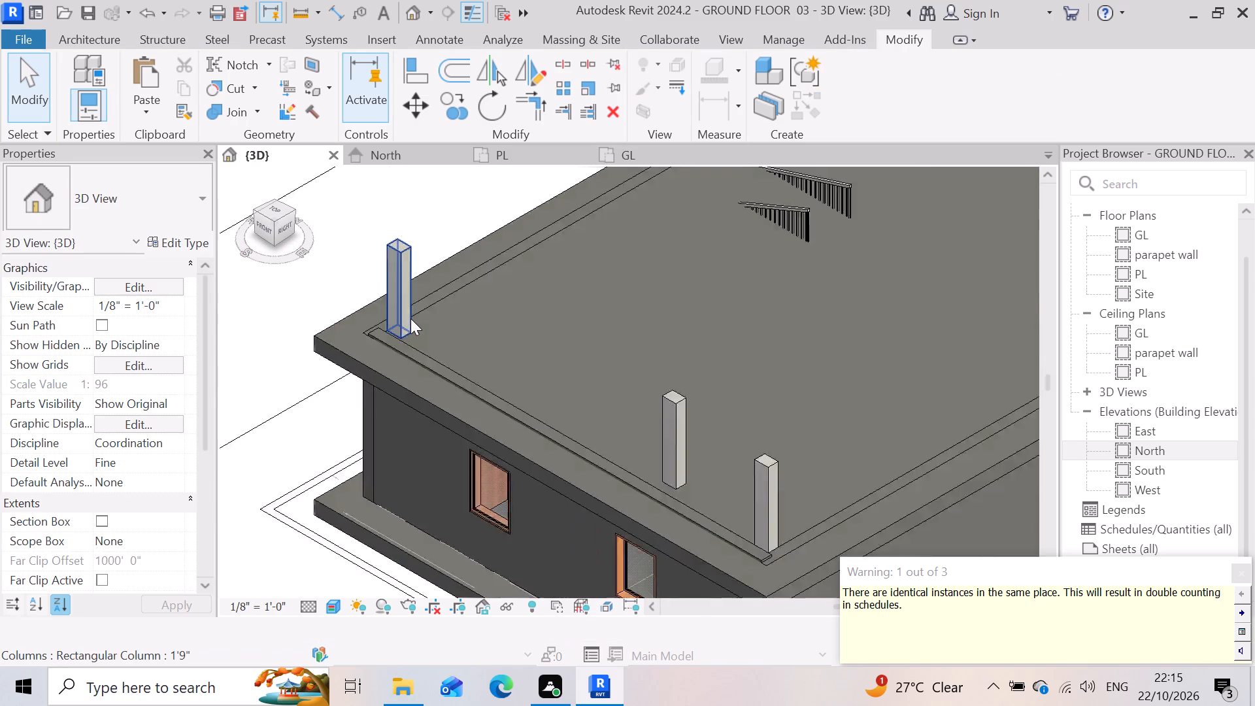
{"action": "scroll", "coordinate": [407, 321], "scroll_direction": "down", "scroll_amount": 3}
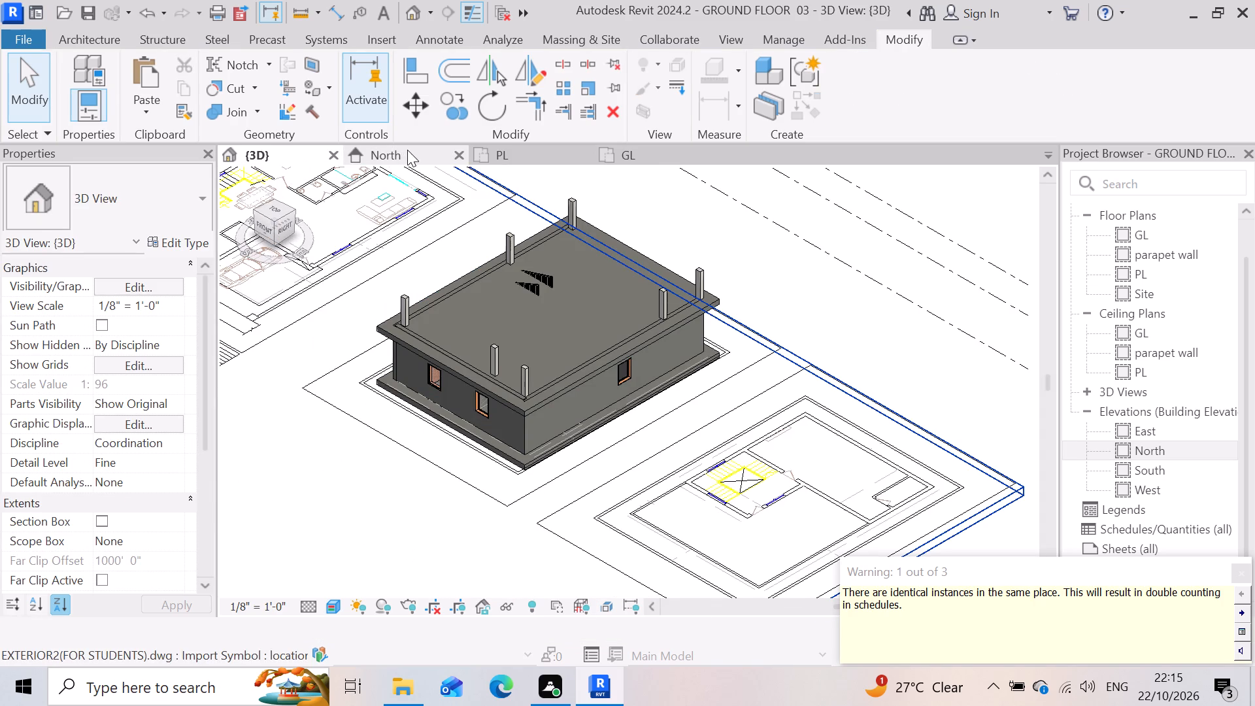
Look over the PL floor plan and return to the North elevation.
{"action": "left_click", "coordinate": [560, 158]}
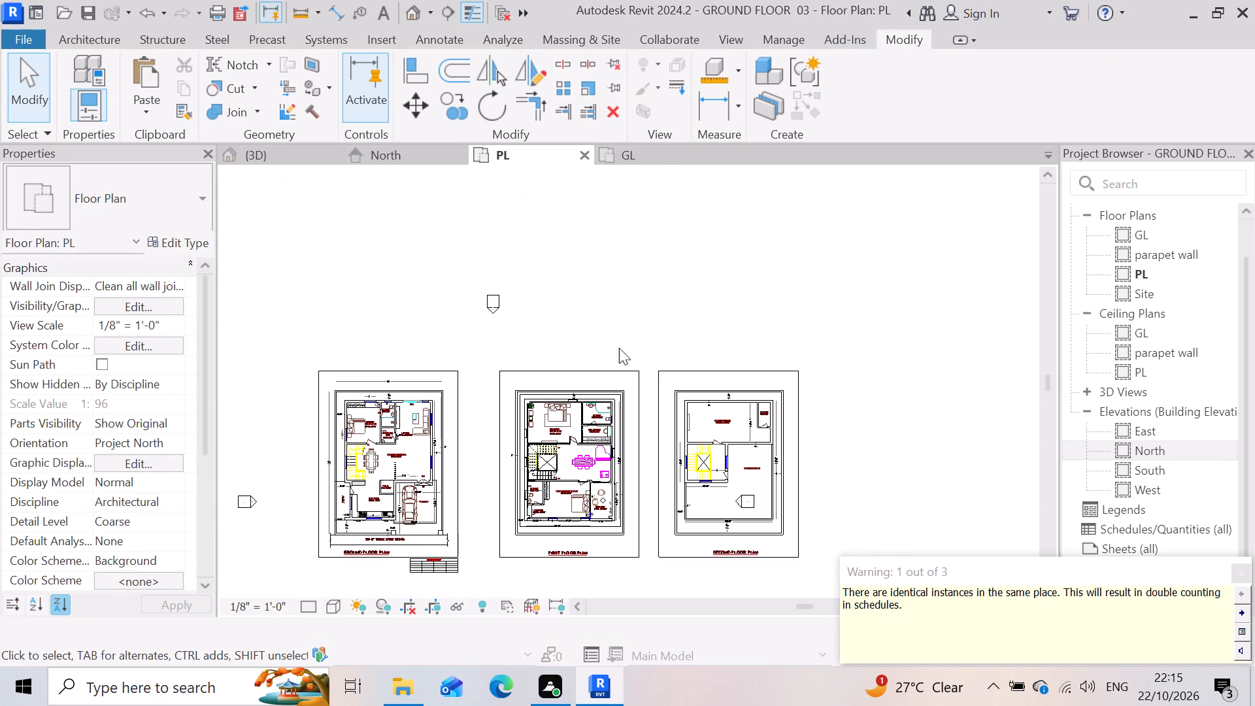
{"action": "scroll", "coordinate": [686, 342], "scroll_direction": "down", "scroll_amount": 3}
{"action": "scroll", "coordinate": [475, 384], "scroll_direction": "down", "scroll_amount": 2}
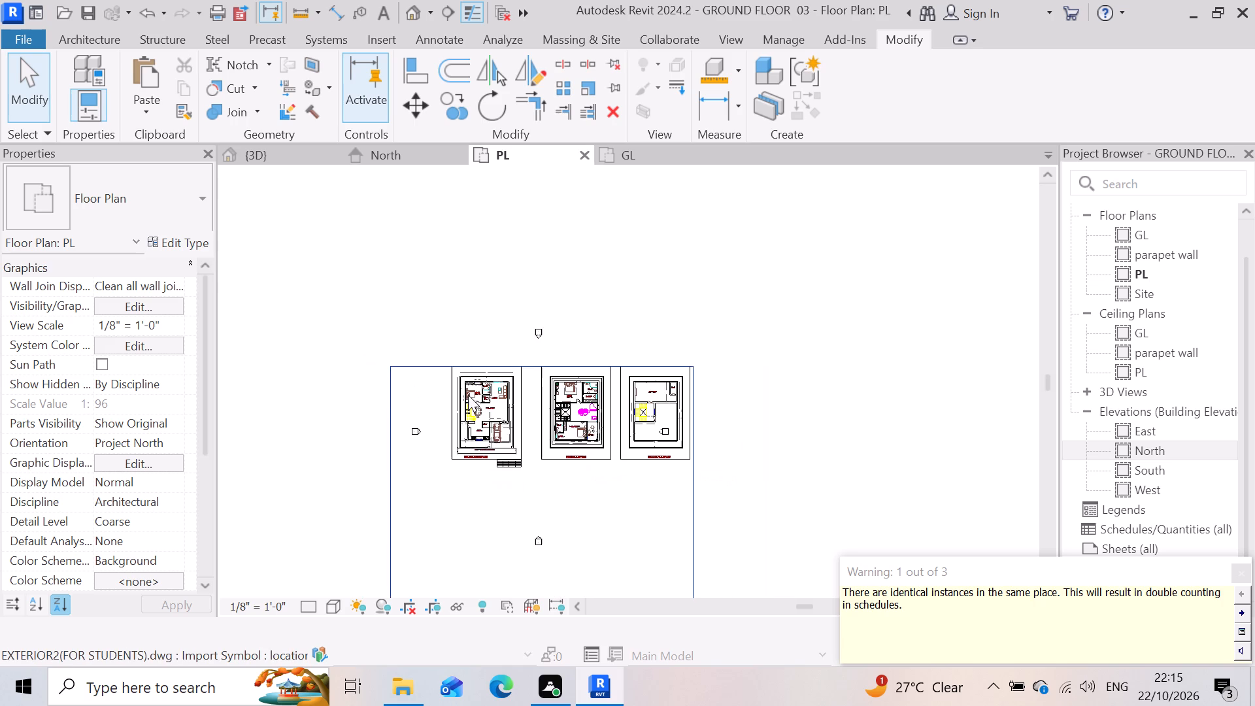
{"action": "left_click", "coordinate": [396, 156]}
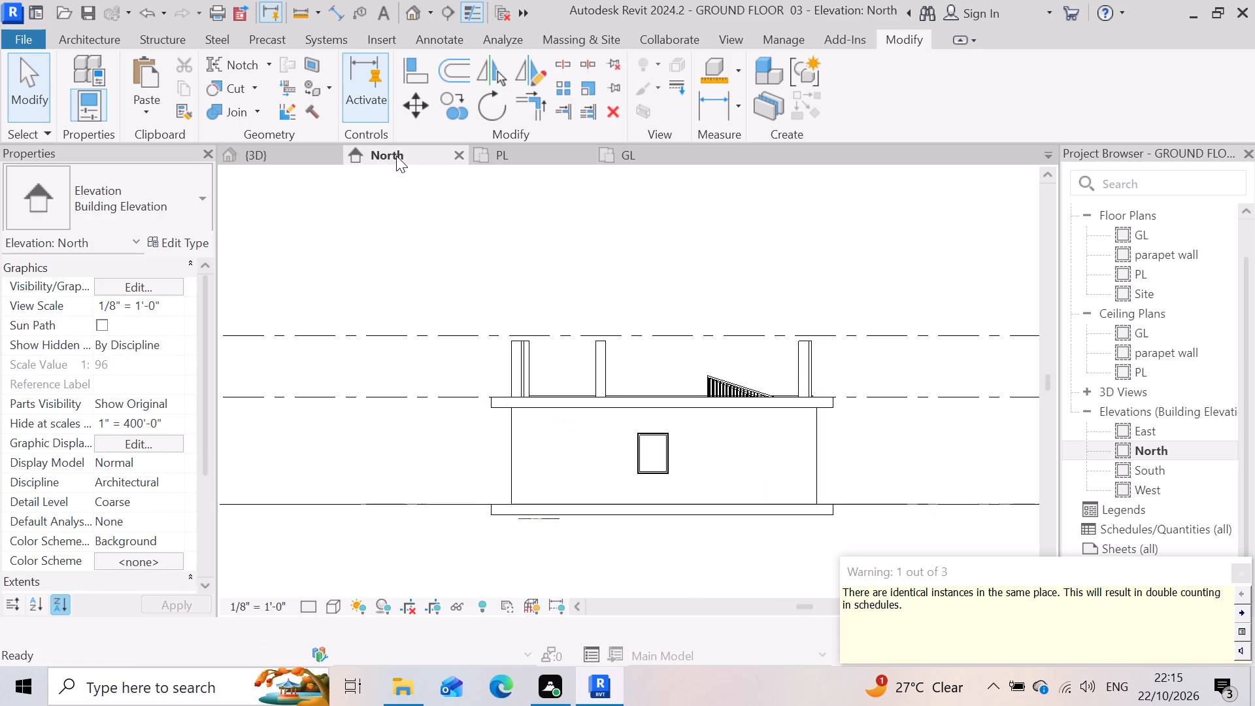
In the North elevation, select the ground-floor building, filter it to Walls only, and paste copies aligned to level GL.
{"action": "scroll", "coordinate": [563, 407], "scroll_direction": "down", "scroll_amount": 2}
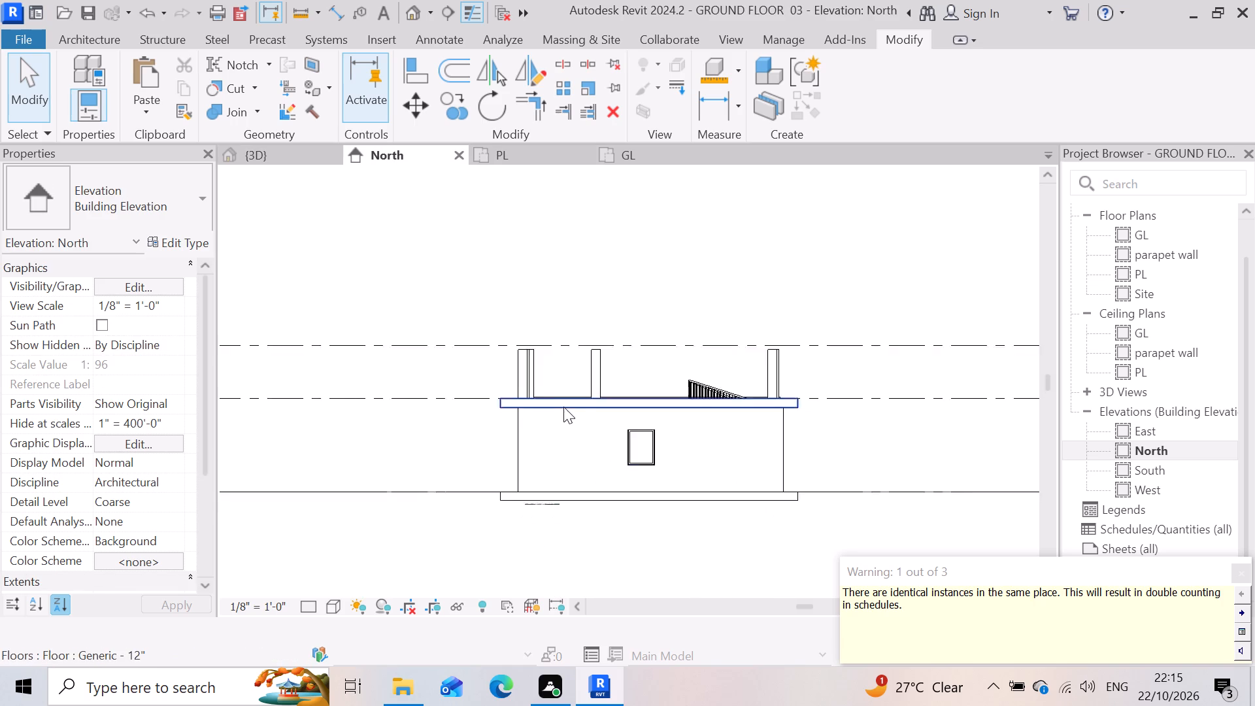
{"action": "scroll", "coordinate": [563, 407], "scroll_direction": "down", "scroll_amount": 1}
{"action": "left_click_drag", "start_coordinate": [442, 524], "coordinate": [677, 372]}
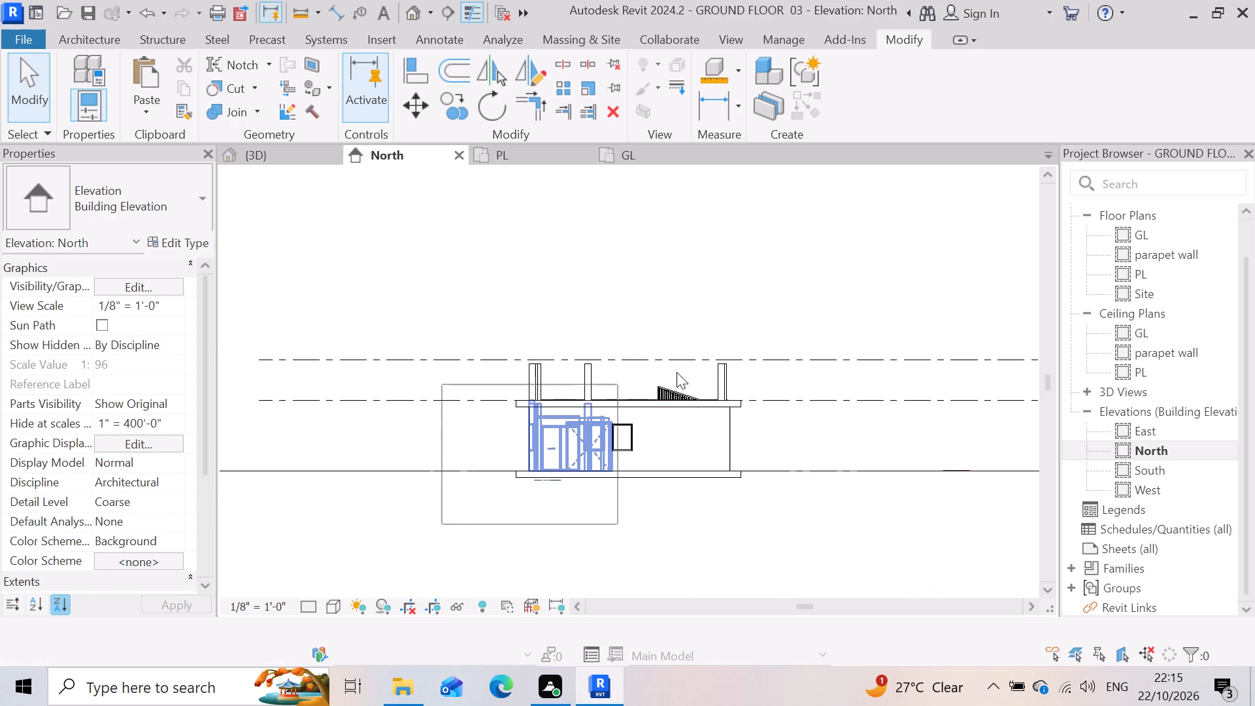
{"action": "left_click_drag", "start_coordinate": [677, 372], "coordinate": [769, 377]}
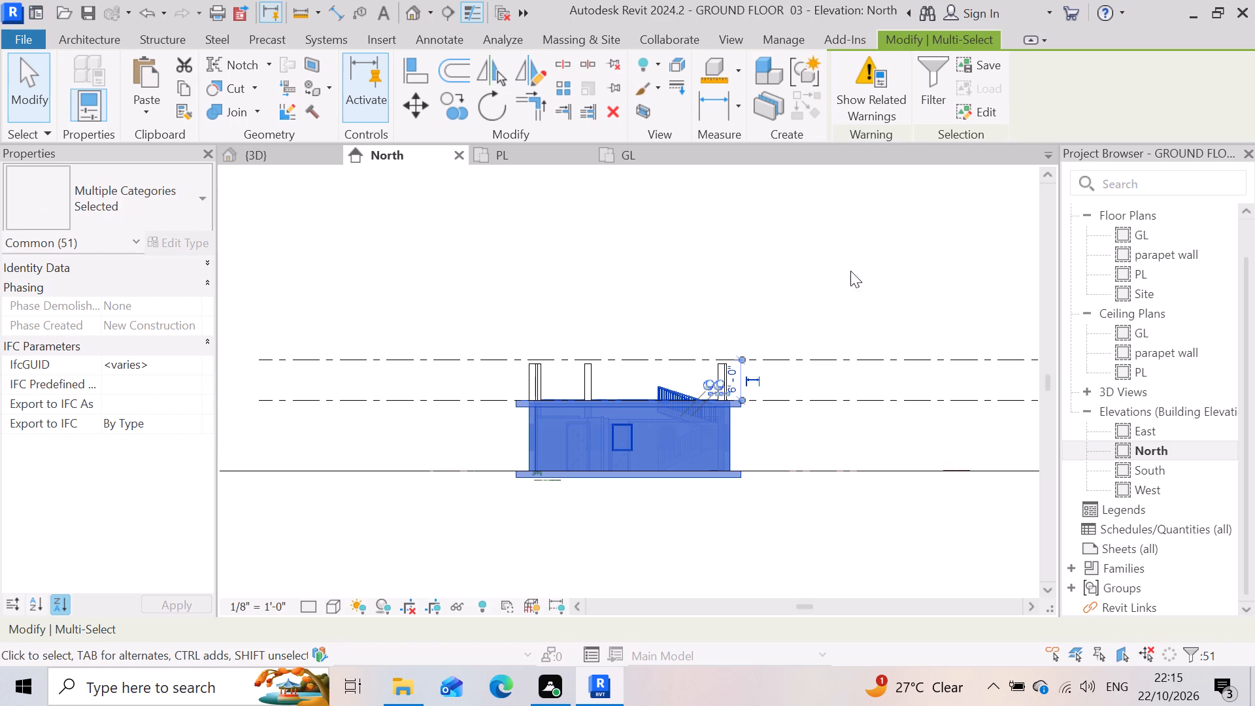
{"action": "left_click", "coordinate": [923, 85]}
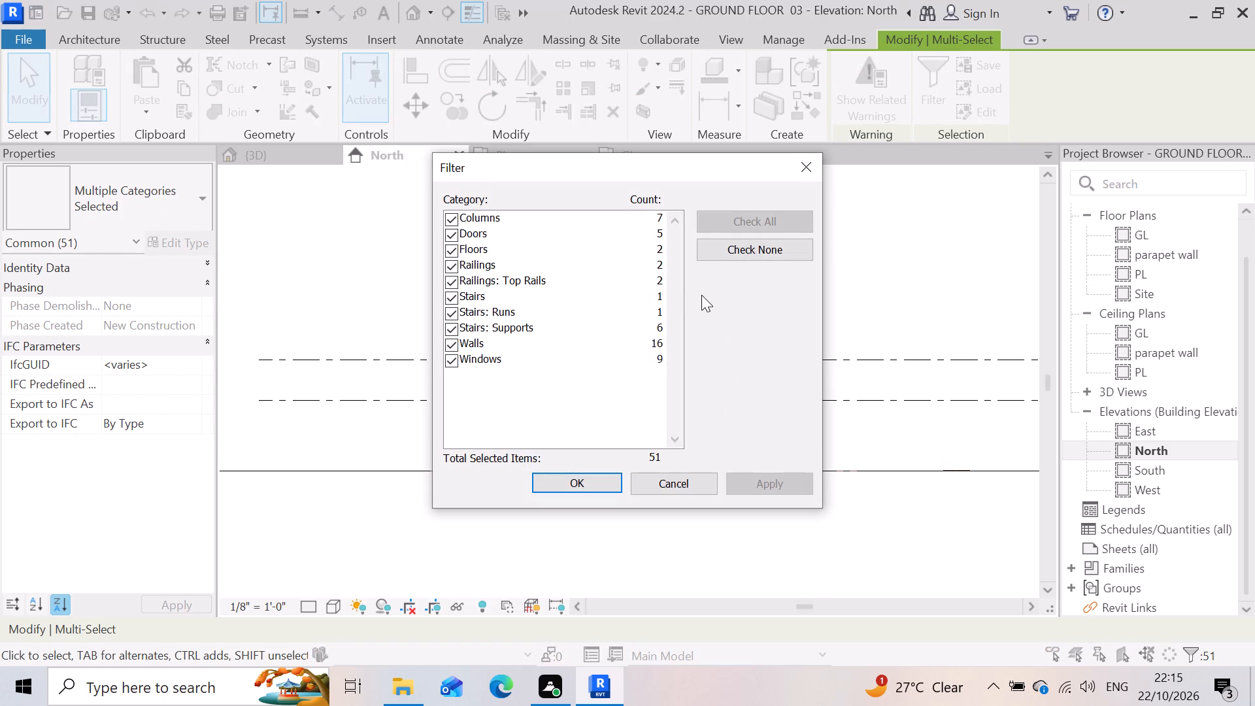
{"action": "left_click", "coordinate": [781, 253]}
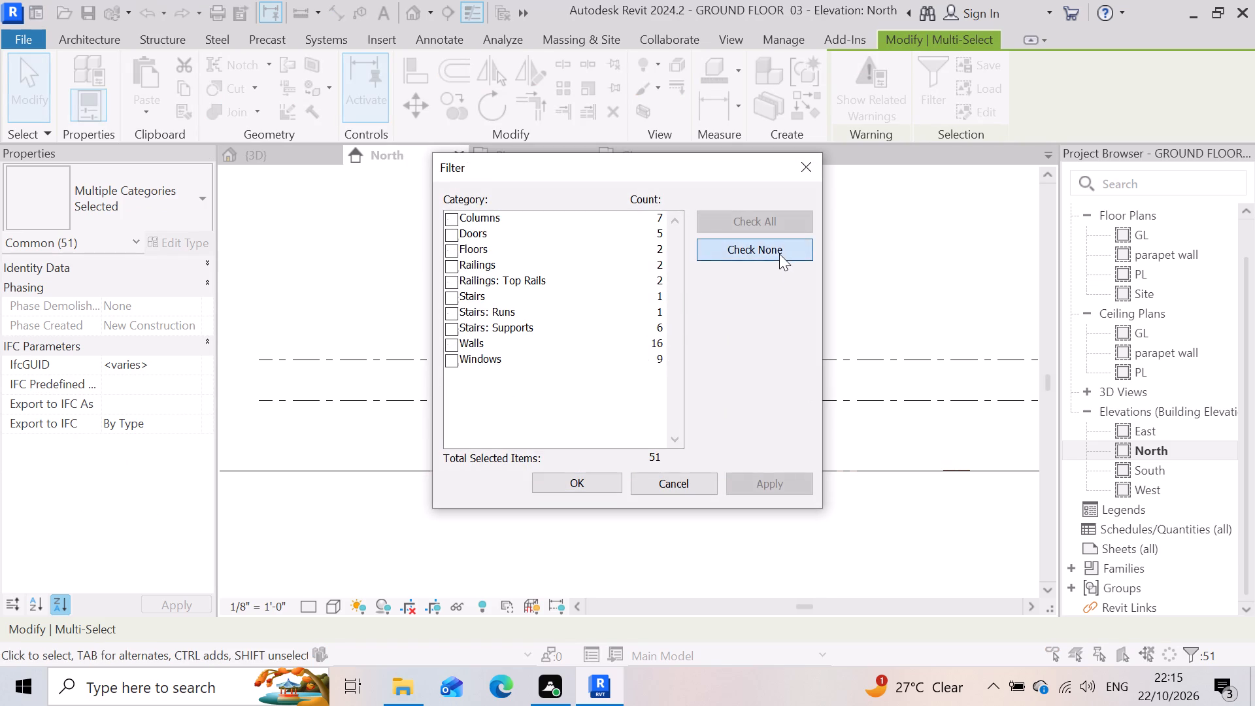
{"action": "left_click", "coordinate": [454, 343]}
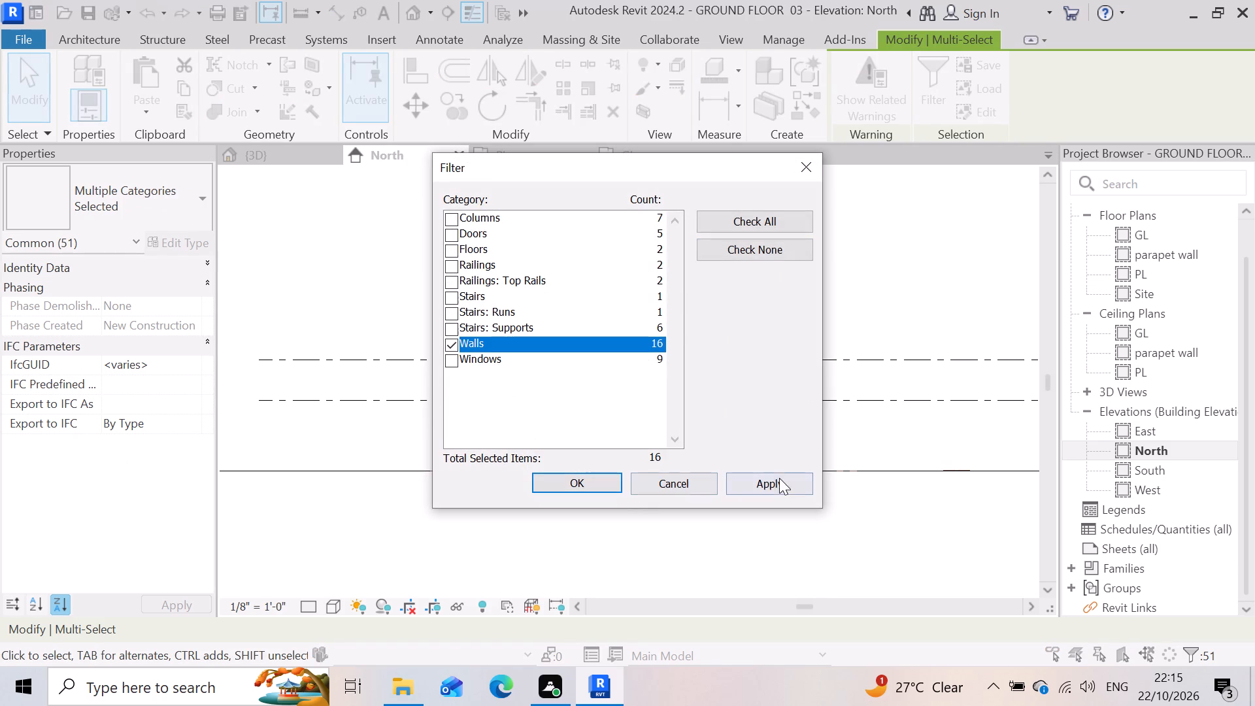
{"action": "left_click", "coordinate": [775, 483]}
{"action": "left_click", "coordinate": [585, 485]}
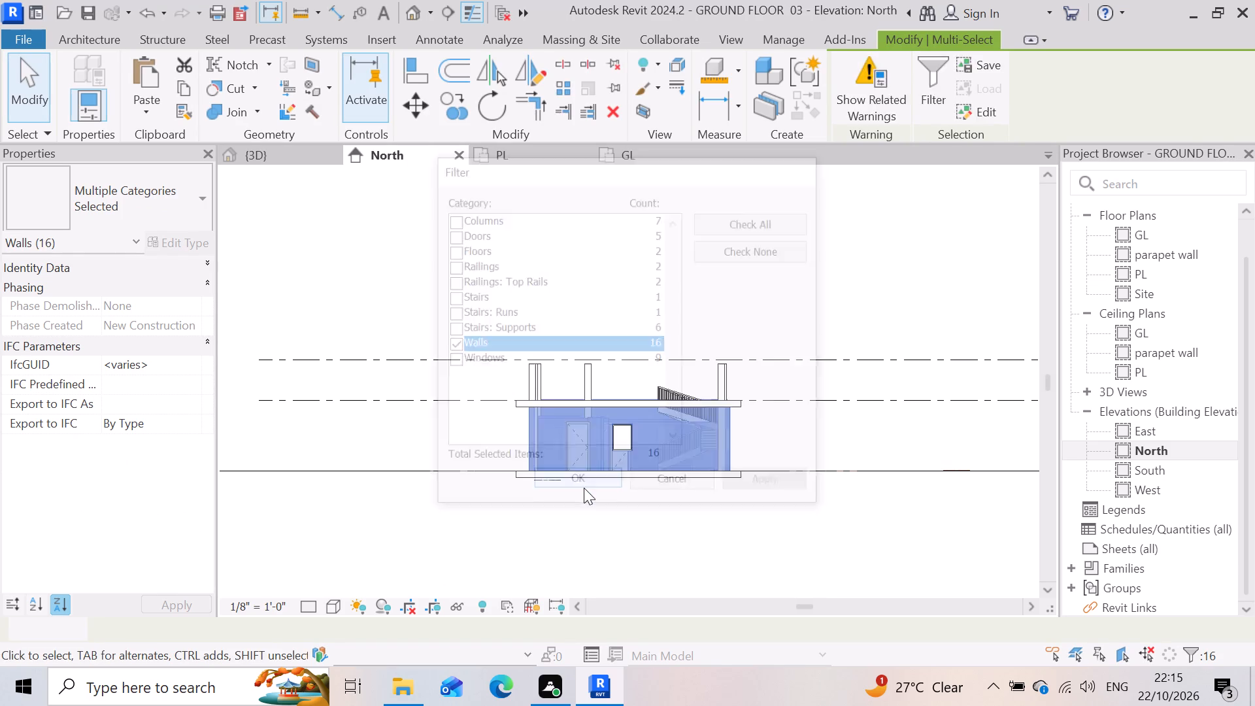
{"action": "left_click", "coordinate": [190, 86]}
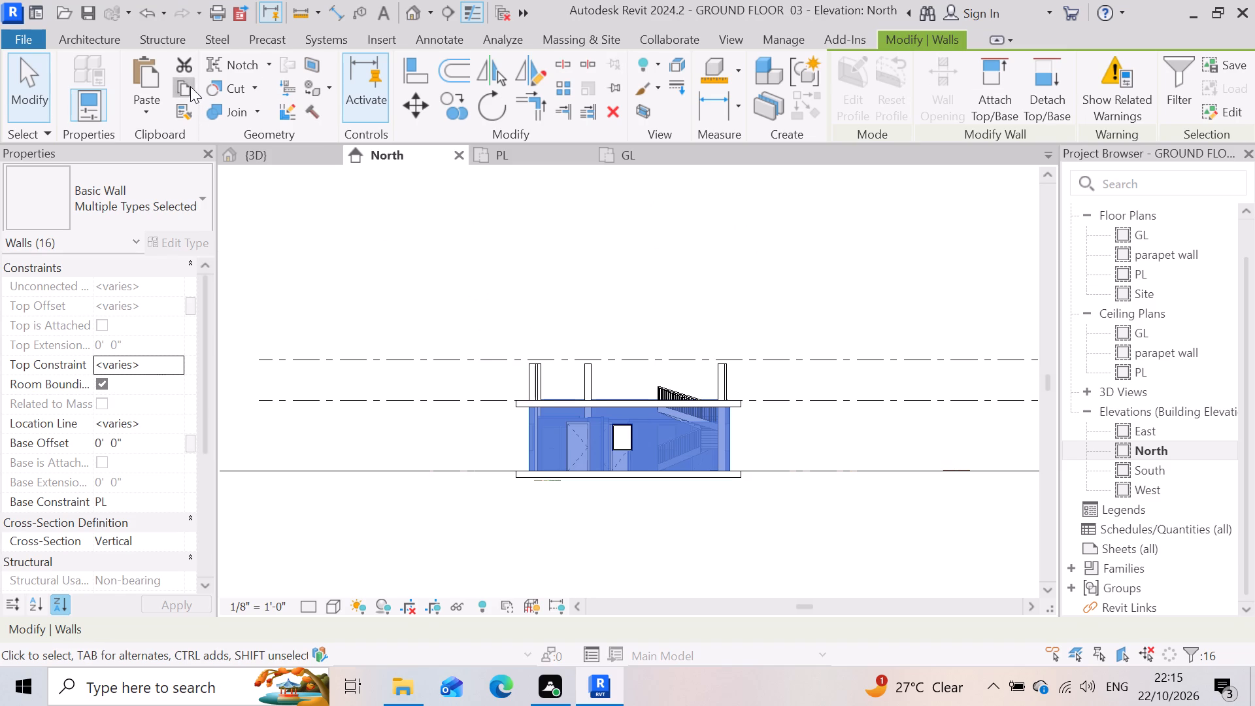
{"action": "left_click", "coordinate": [147, 109]}
{"action": "left_click", "coordinate": [223, 192]}
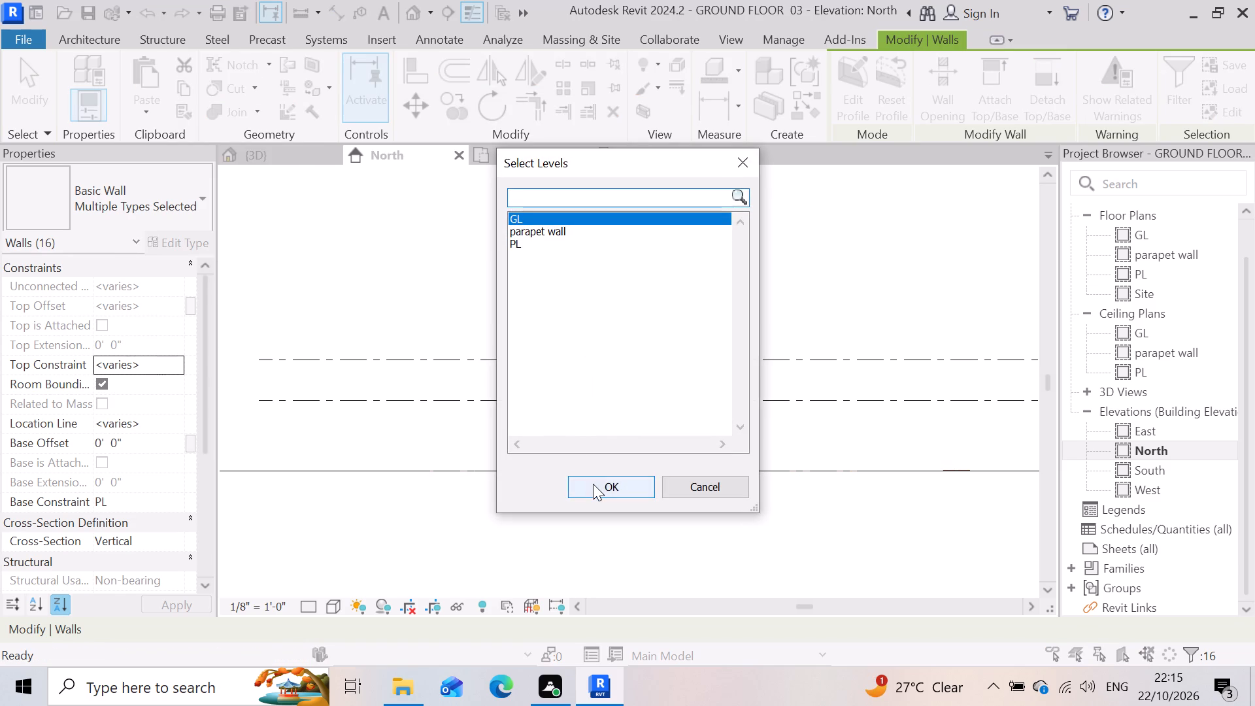
{"action": "left_click", "coordinate": [593, 484]}
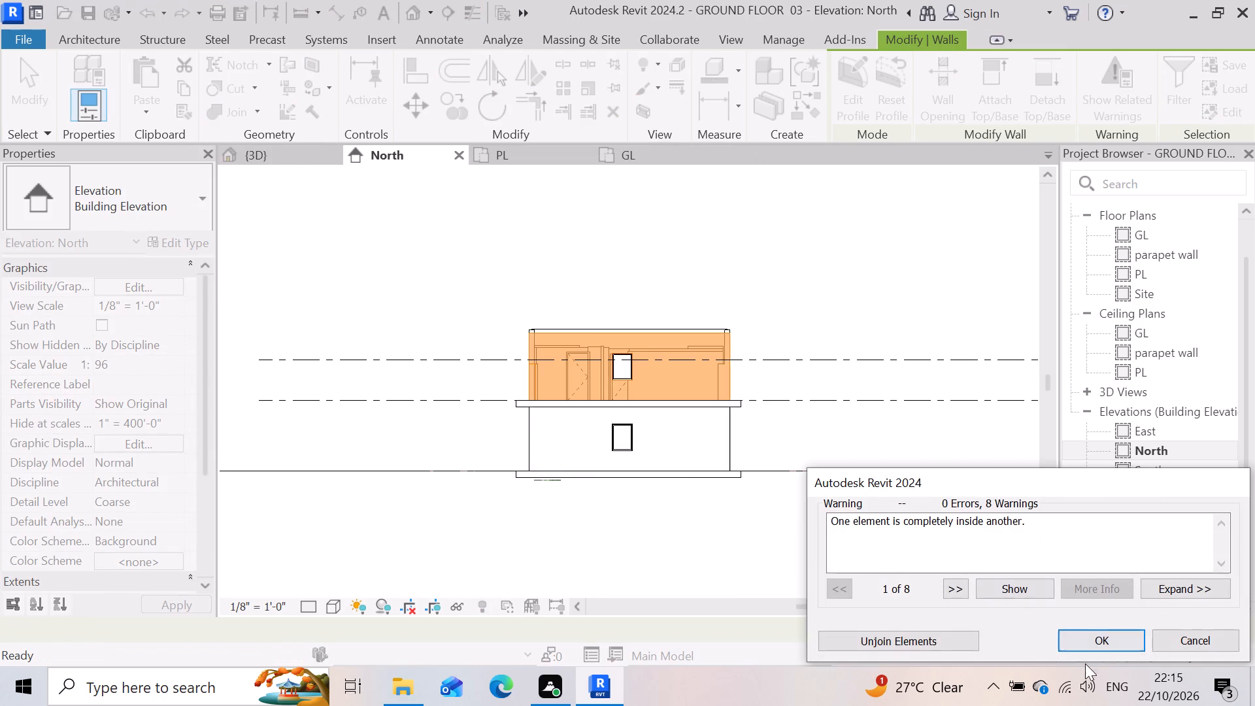
{"action": "left_click", "coordinate": [1101, 641]}
{"action": "scroll", "coordinate": [741, 425], "scroll_direction": "up", "scroll_amount": 3}
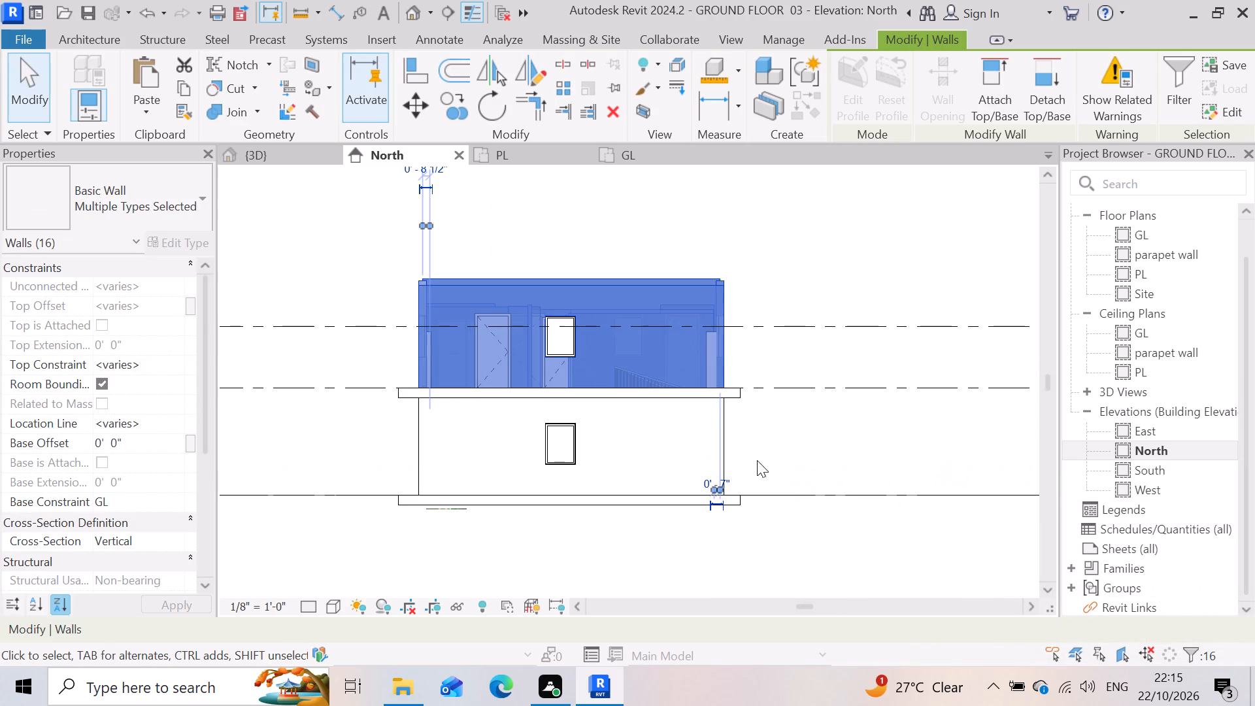
{"action": "key", "text": "Escape"}
Set the top offset of the pasted north-facing 9" upper-storey wall to -6" from the parapet wall level.
{"action": "scroll", "coordinate": [467, 261], "scroll_direction": "up", "scroll_amount": 3}
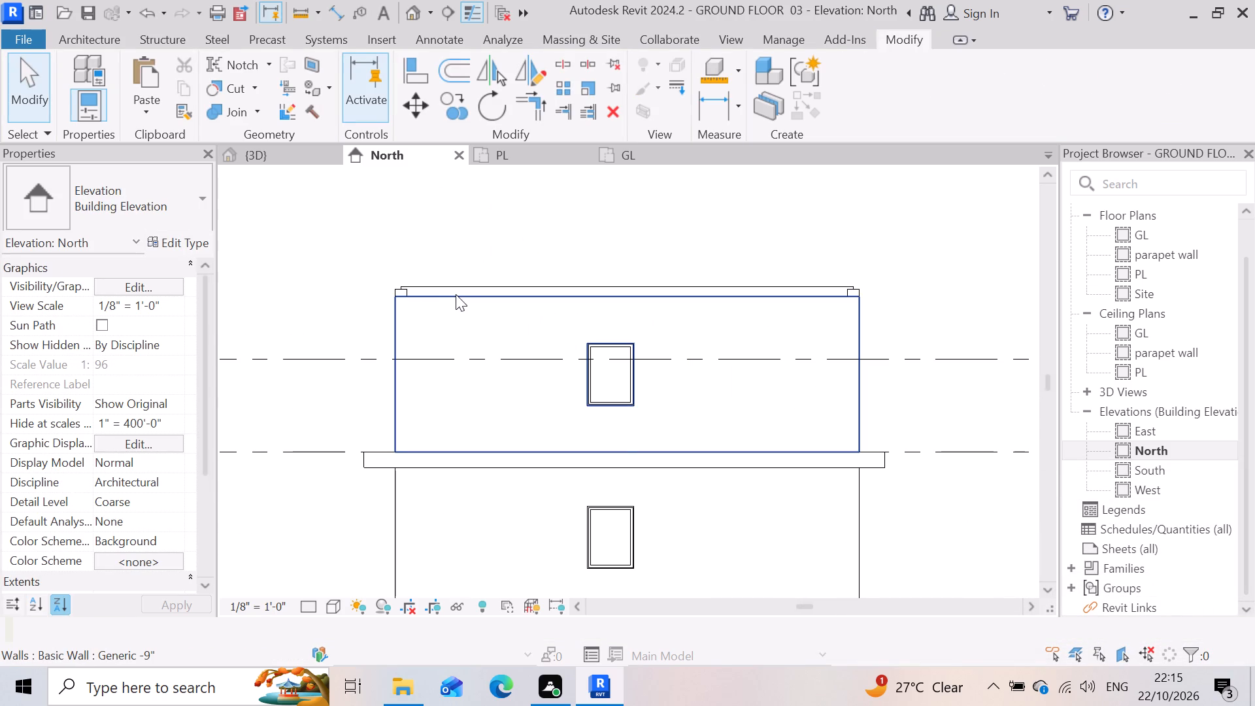
{"action": "left_click", "coordinate": [456, 293]}
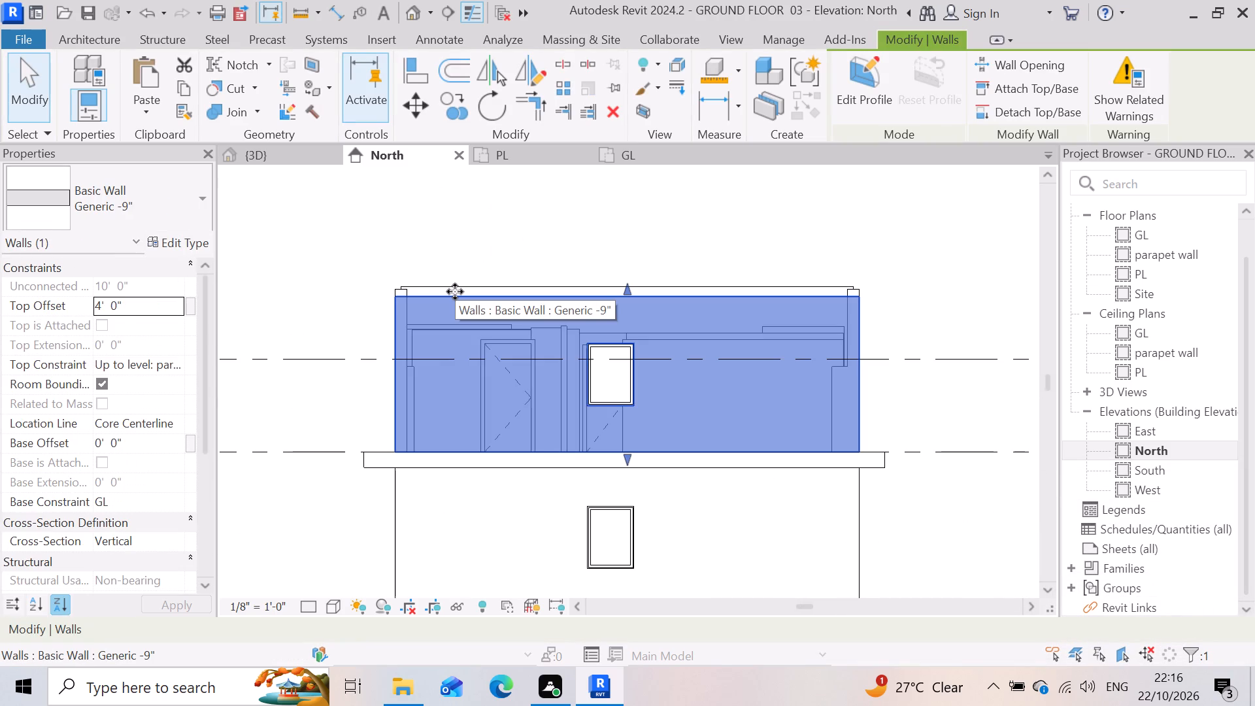
{"action": "left_click", "coordinate": [138, 307]}
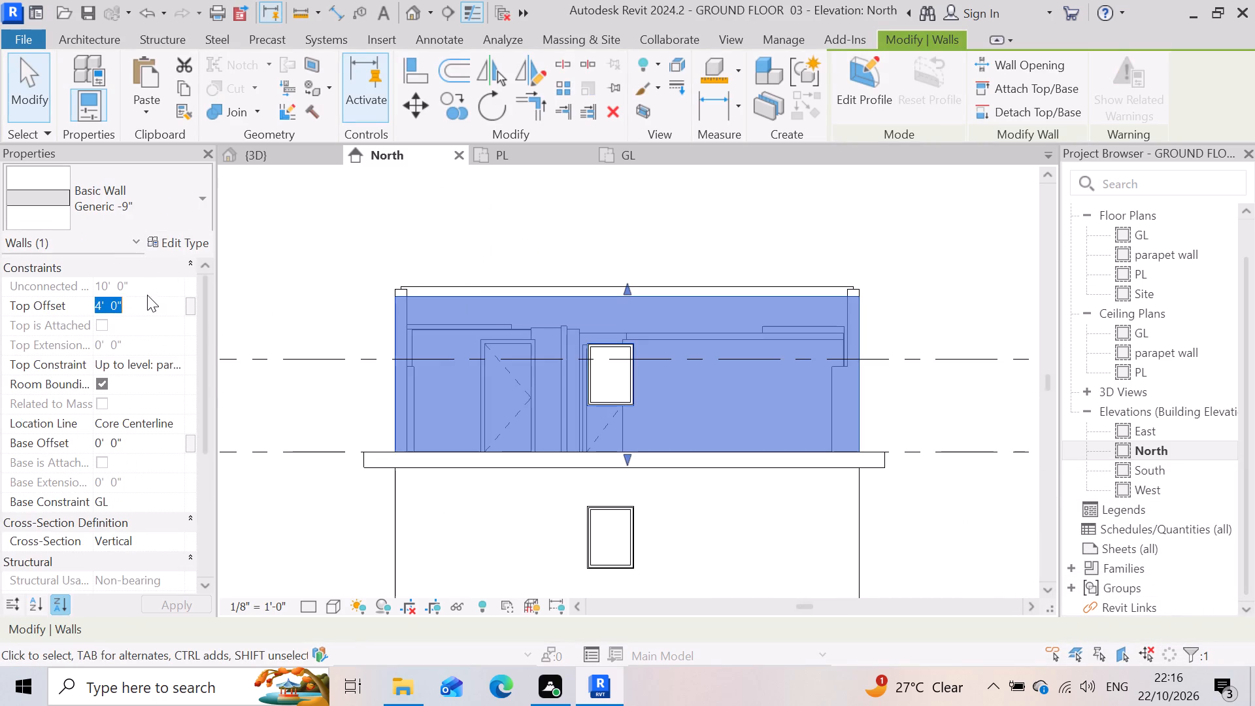
{"action": "left_click_drag", "start_coordinate": [146, 301], "coordinate": [58, 297]}
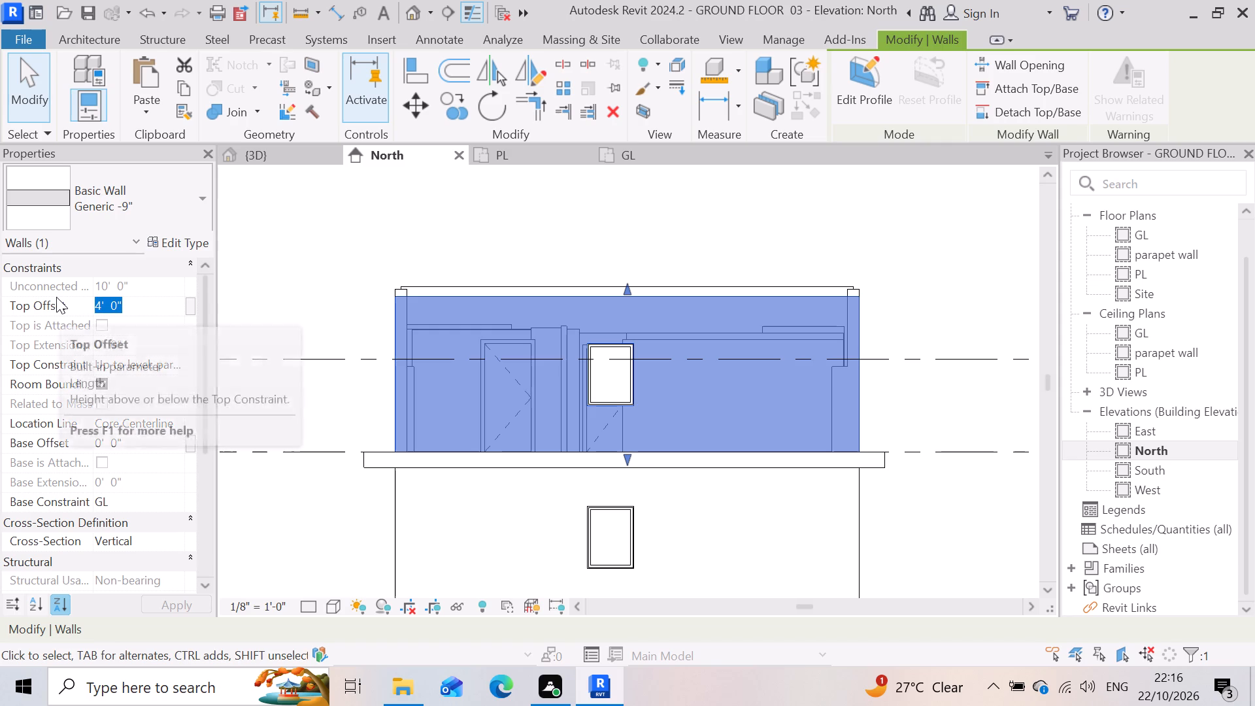
{"action": "key", "text": "minus"}
{"action": "key", "text": "6"}
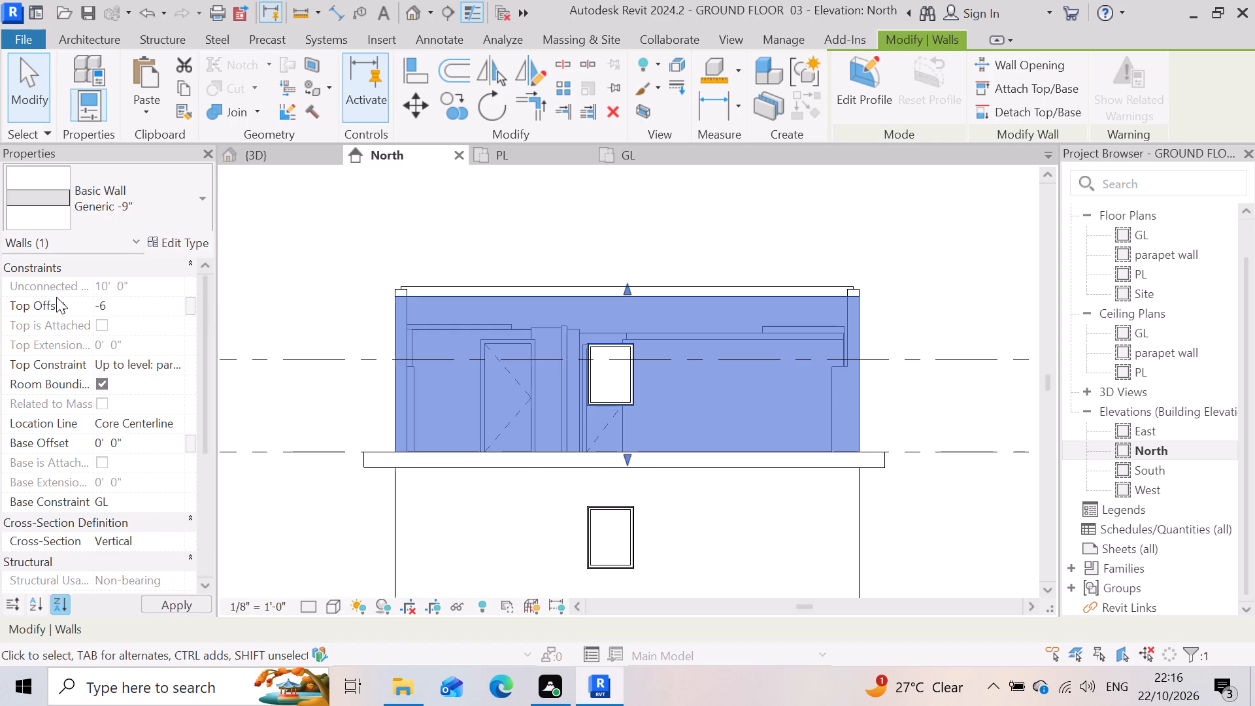
{"action": "key", "text": "shift+quotedbl"}
{"action": "key", "text": "Return"}
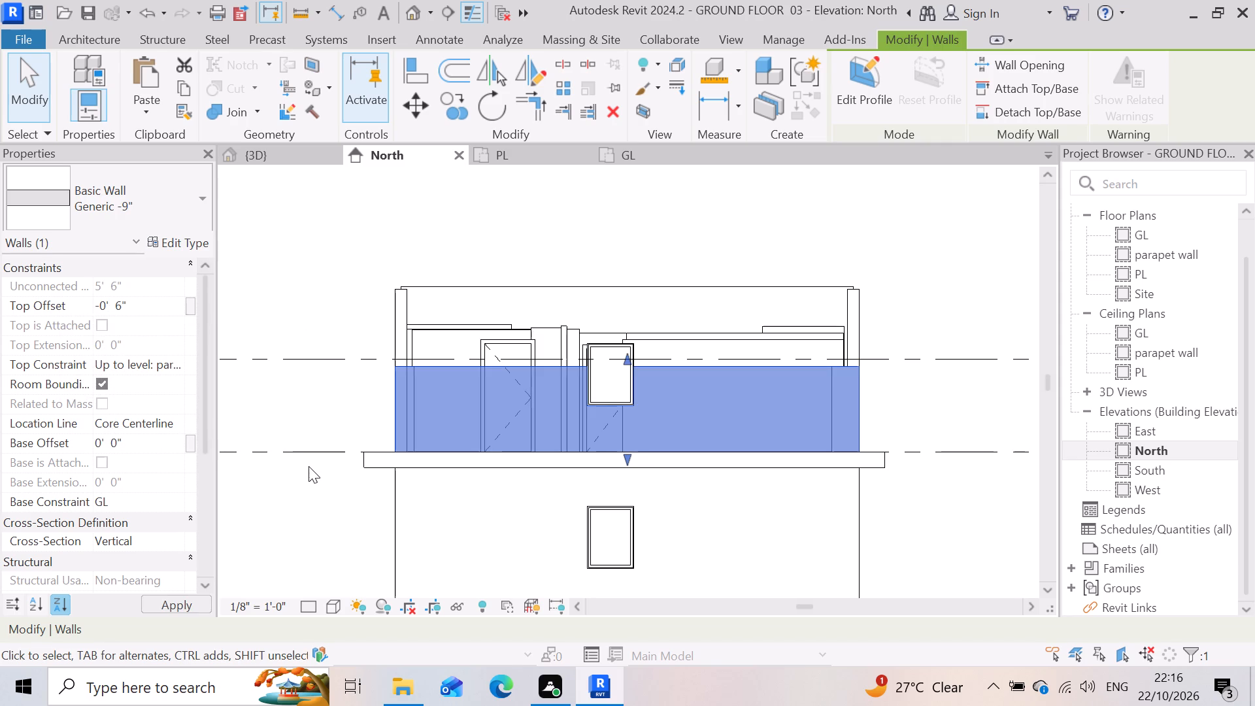
Check the height constraints of the other pasted upper-storey walls, including the side wall and the partitions.
{"action": "left_click", "coordinate": [839, 324]}
{"action": "left_click", "coordinate": [591, 284]}
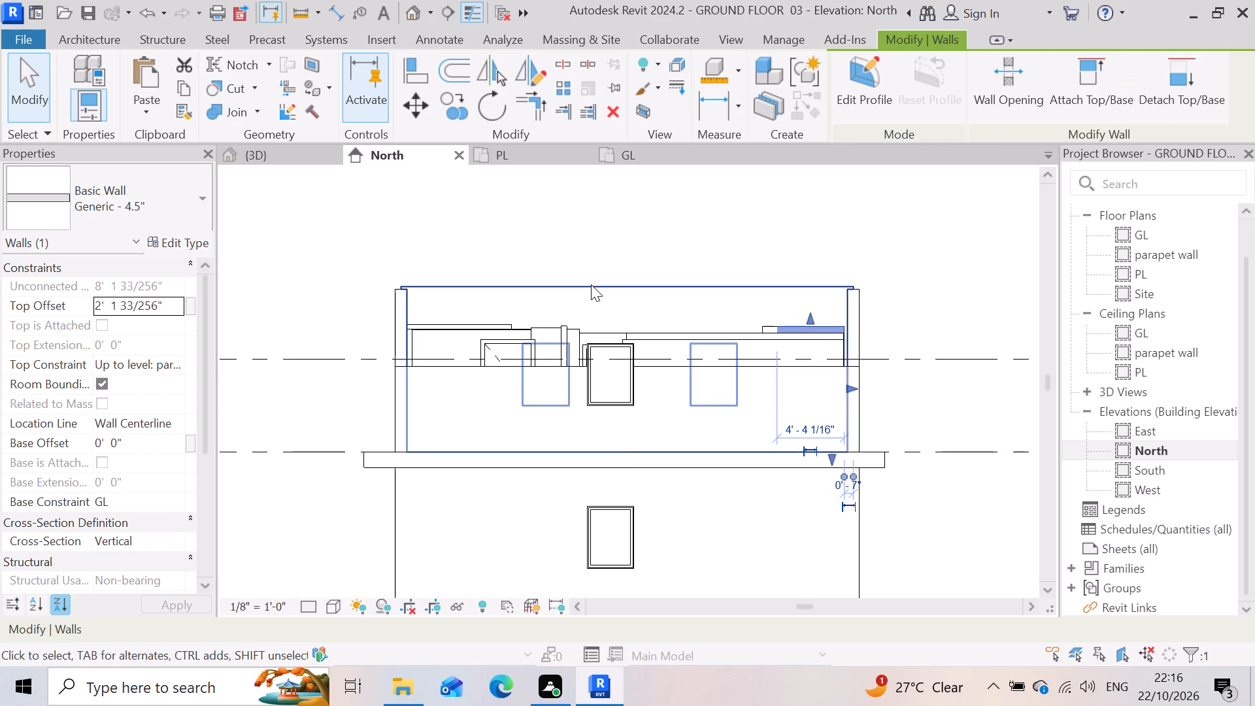
{"action": "left_click_drag", "start_coordinate": [903, 317], "coordinate": [358, 313]}
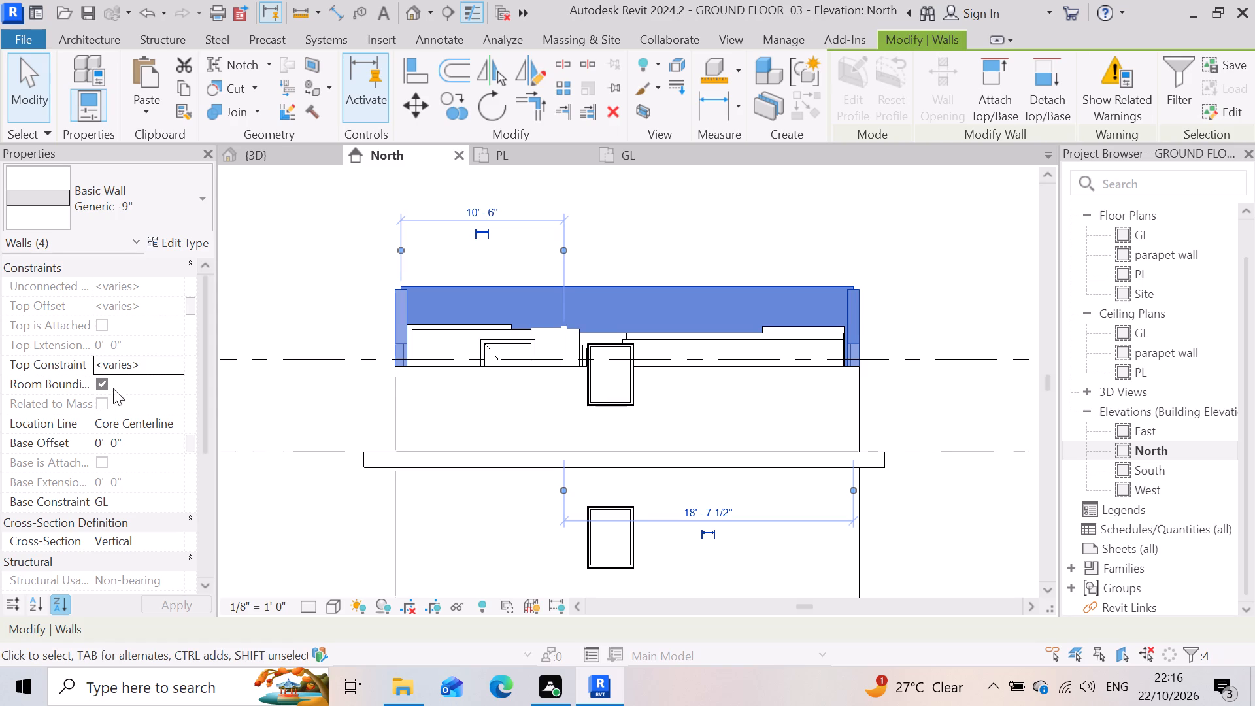
{"action": "left_click", "coordinate": [346, 333]}
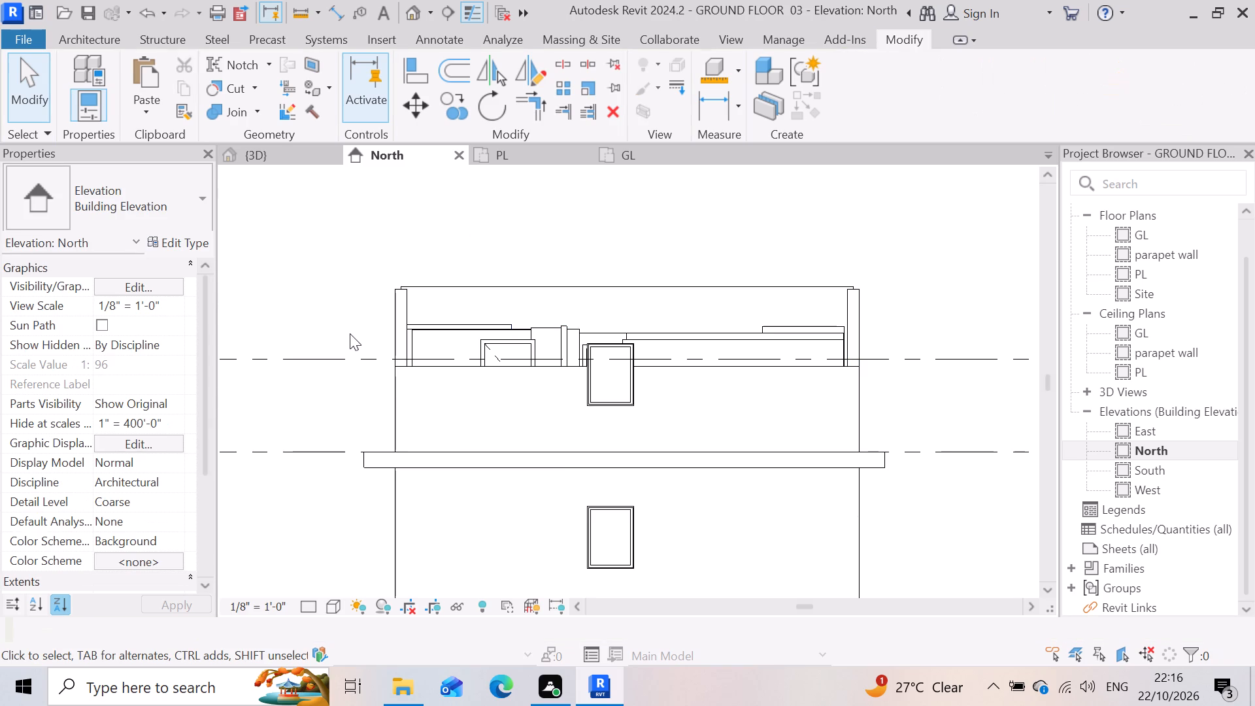
{"action": "scroll", "coordinate": [582, 360], "scroll_direction": "up", "scroll_amount": 3}
{"action": "scroll", "coordinate": [680, 293], "scroll_direction": "down", "scroll_amount": 4}
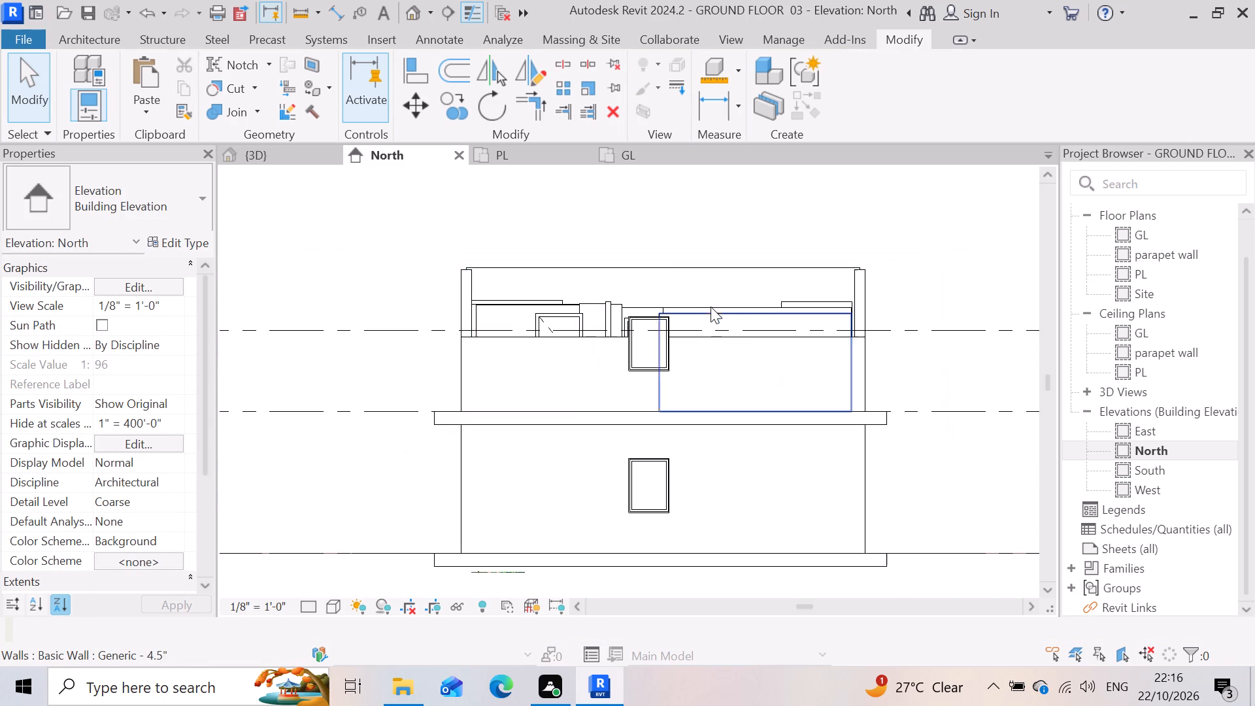
{"action": "scroll", "coordinate": [470, 327], "scroll_direction": "up", "scroll_amount": 3}
{"action": "left_click", "coordinate": [463, 277]}
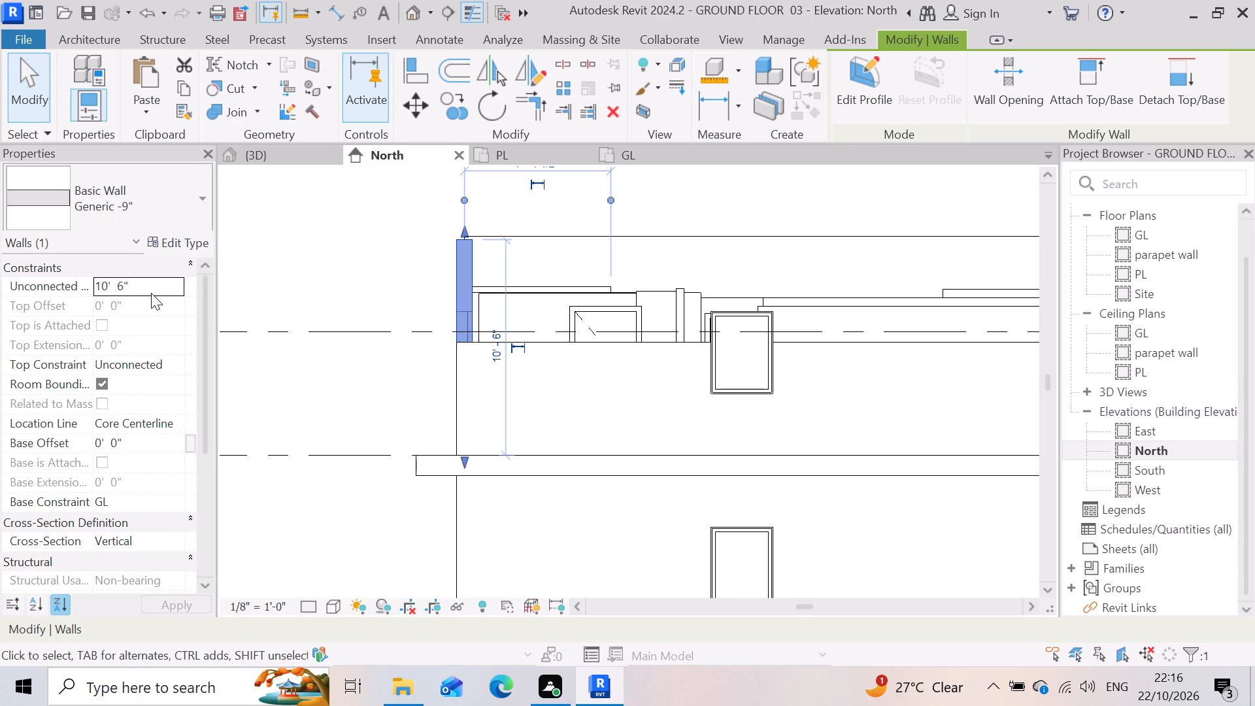
{"action": "left_click", "coordinate": [358, 307]}
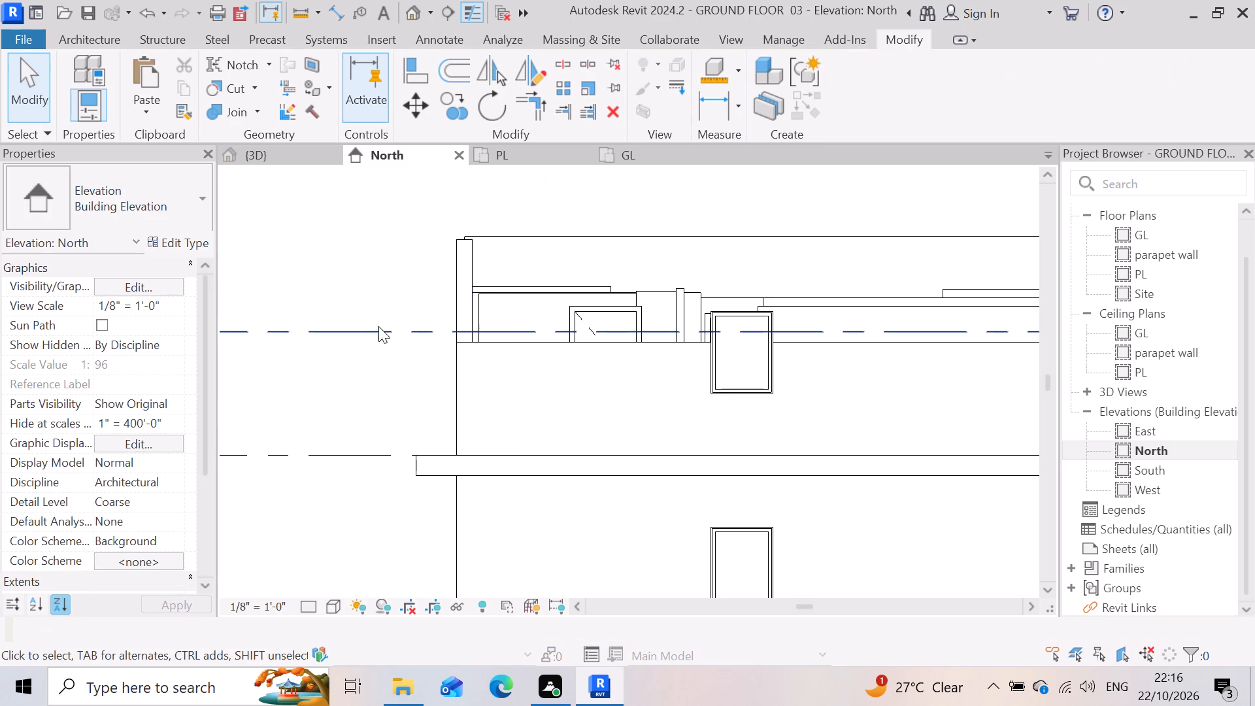
{"action": "scroll", "coordinate": [392, 318], "scroll_direction": "down", "scroll_amount": 4}
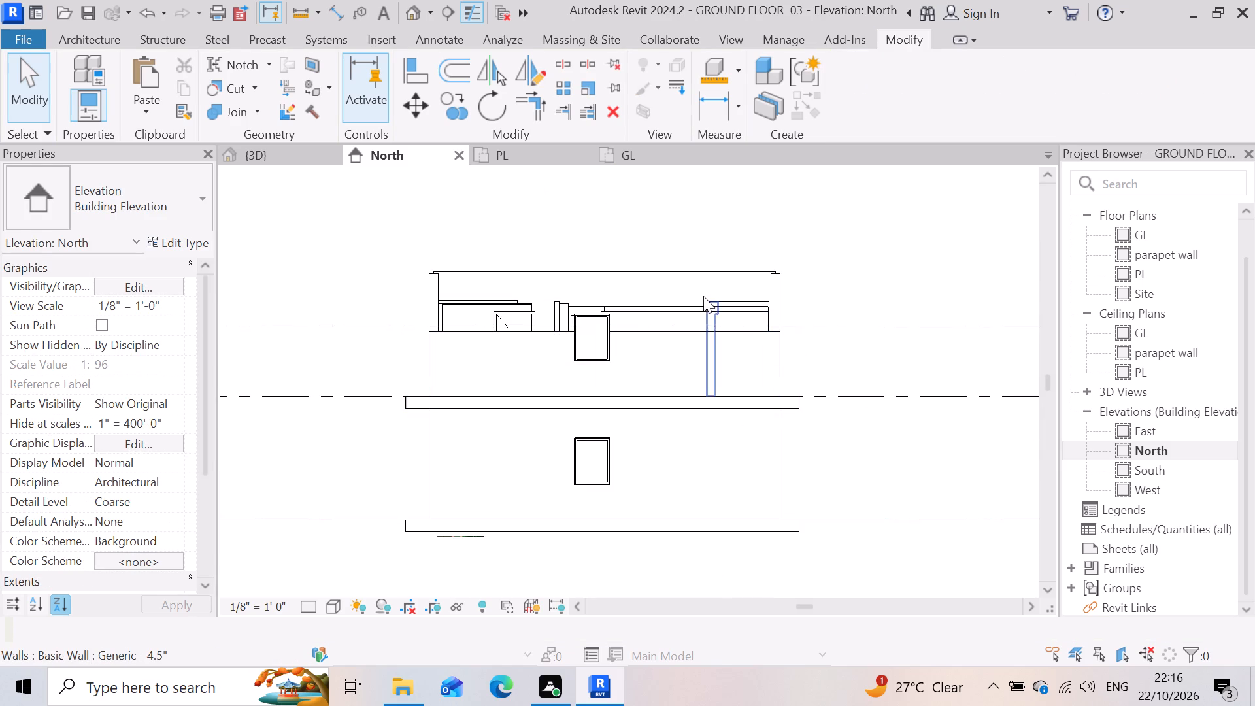
Set the top offset of the tall 9" upper-storey wall behind the north-facing one to -6".
{"action": "left_click", "coordinate": [703, 282]}
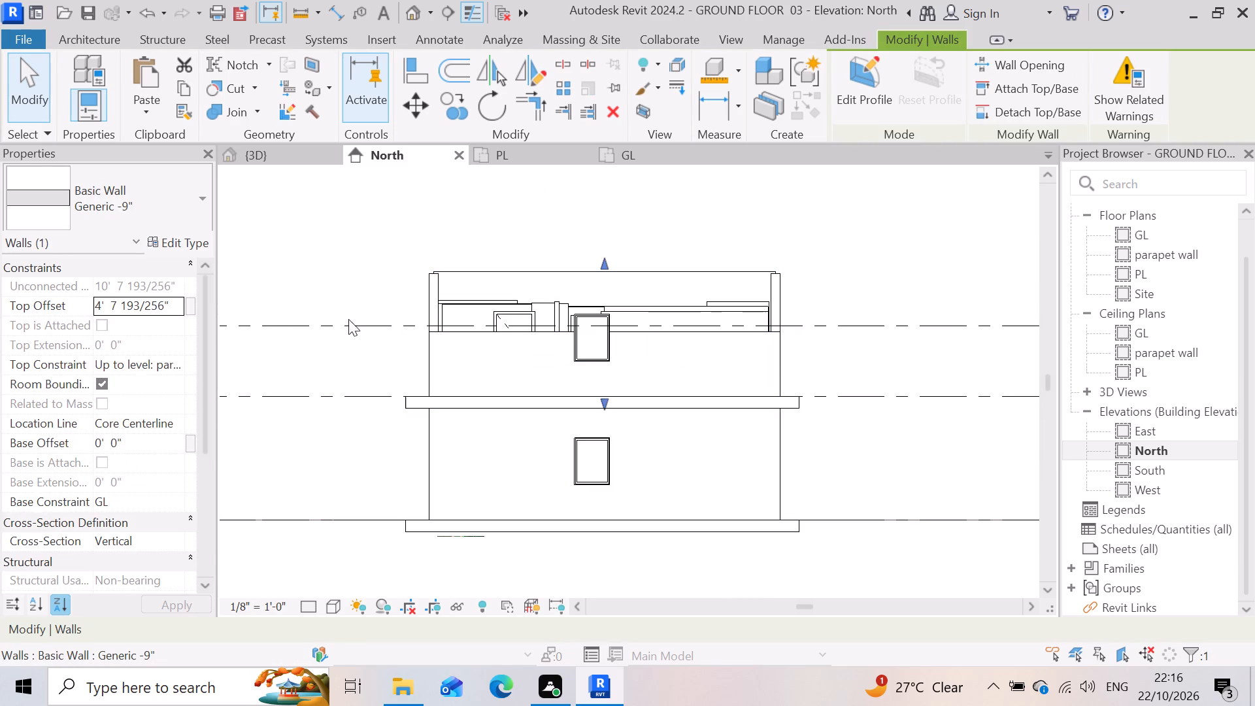
{"action": "left_click", "coordinate": [184, 307]}
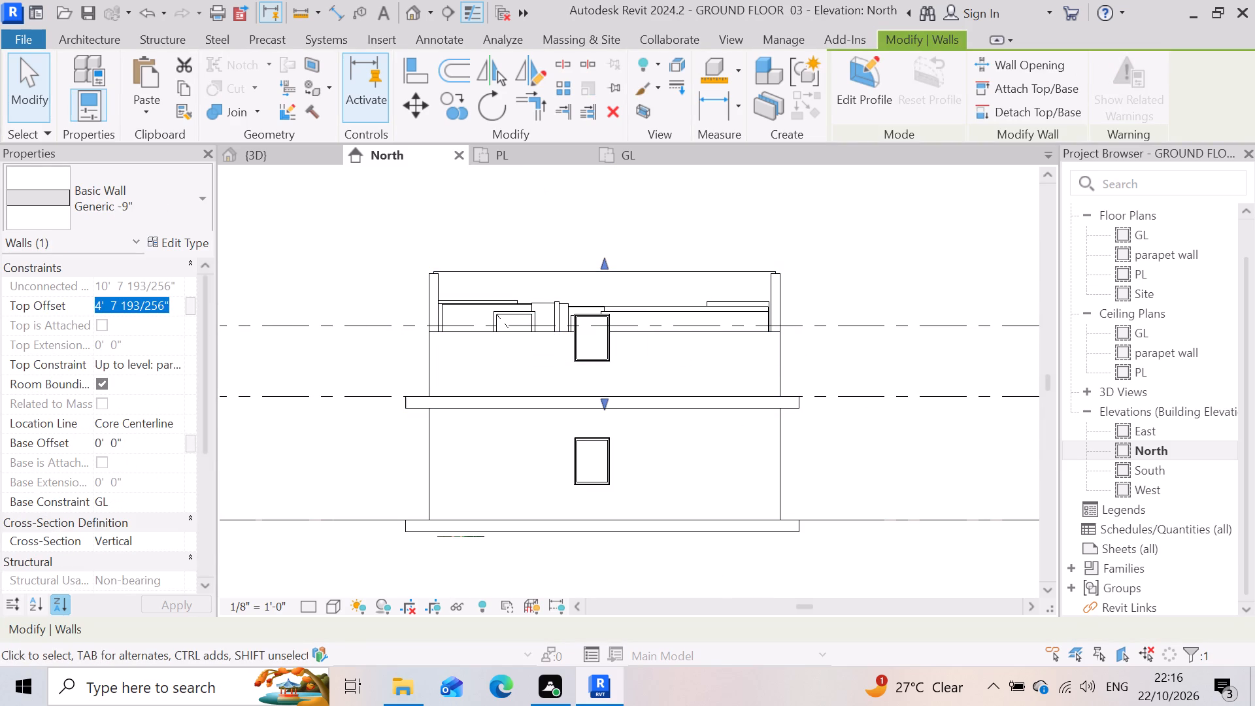
{"action": "left_click_drag", "start_coordinate": [181, 307], "coordinate": [45, 327]}
{"action": "key", "text": "minus"}
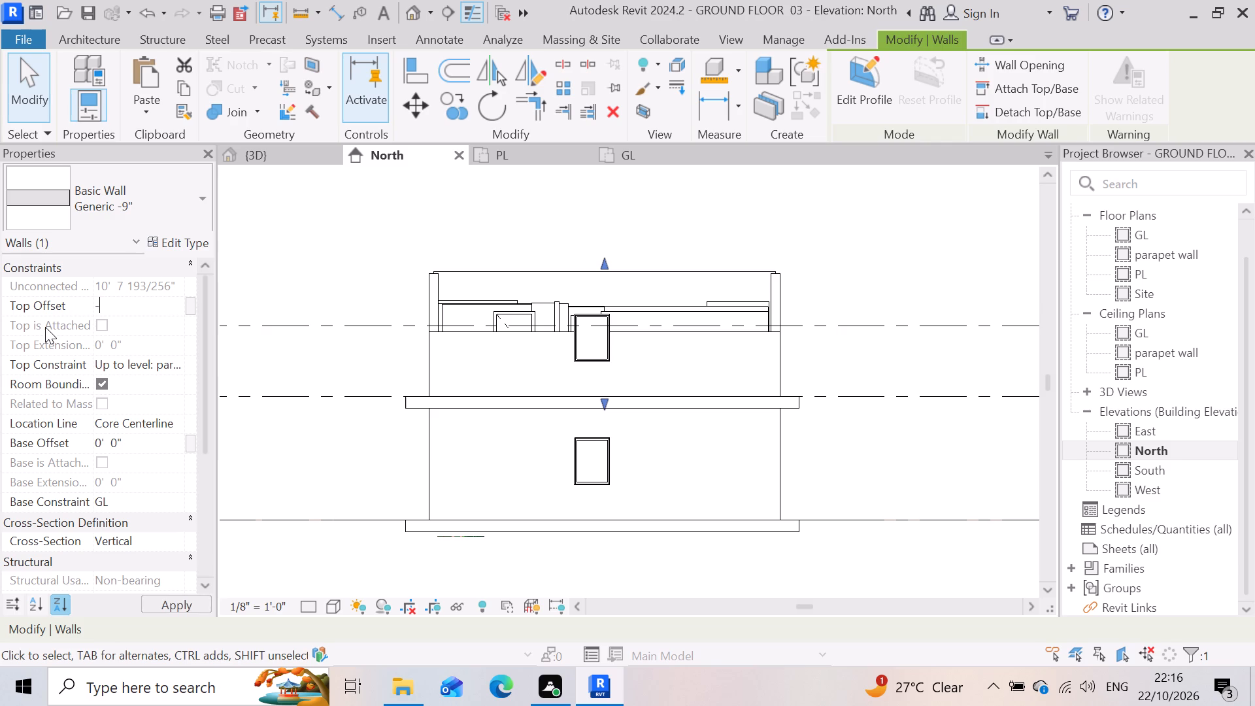
{"action": "key", "text": "6"}
{"action": "key", "text": "shift+quotedbl"}
{"action": "key", "text": "Return"}
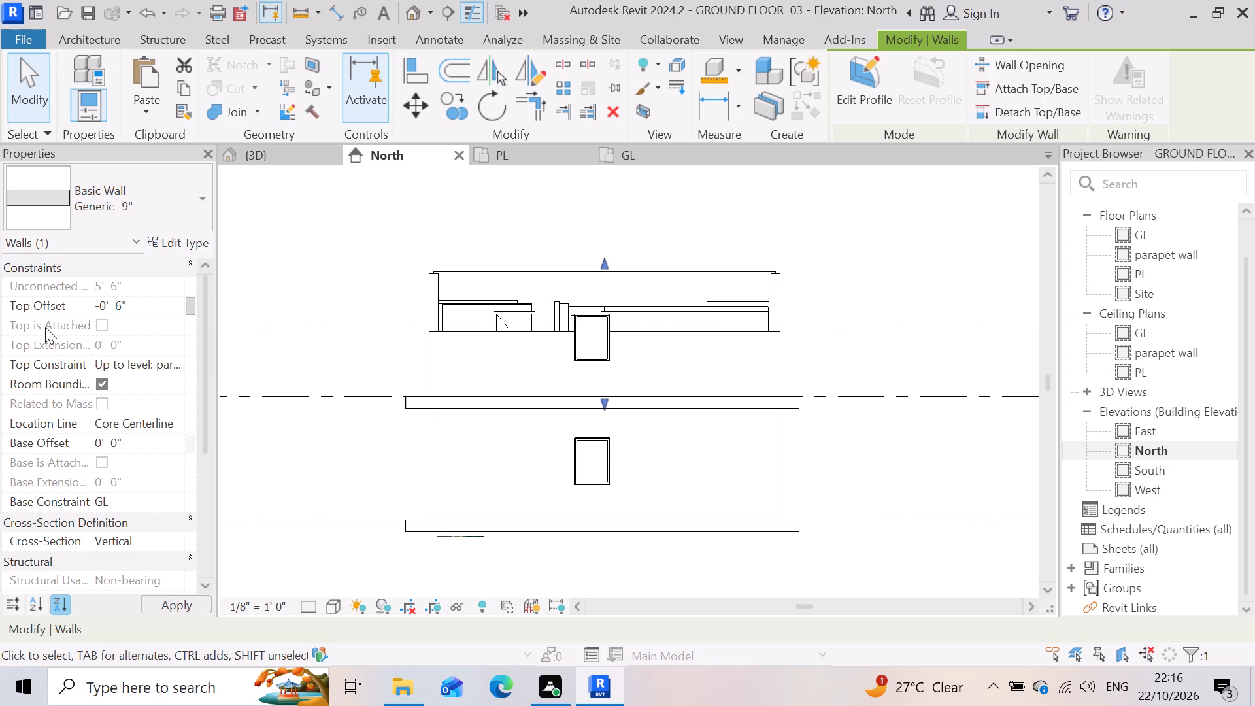
{"action": "left_click", "coordinate": [173, 603]}
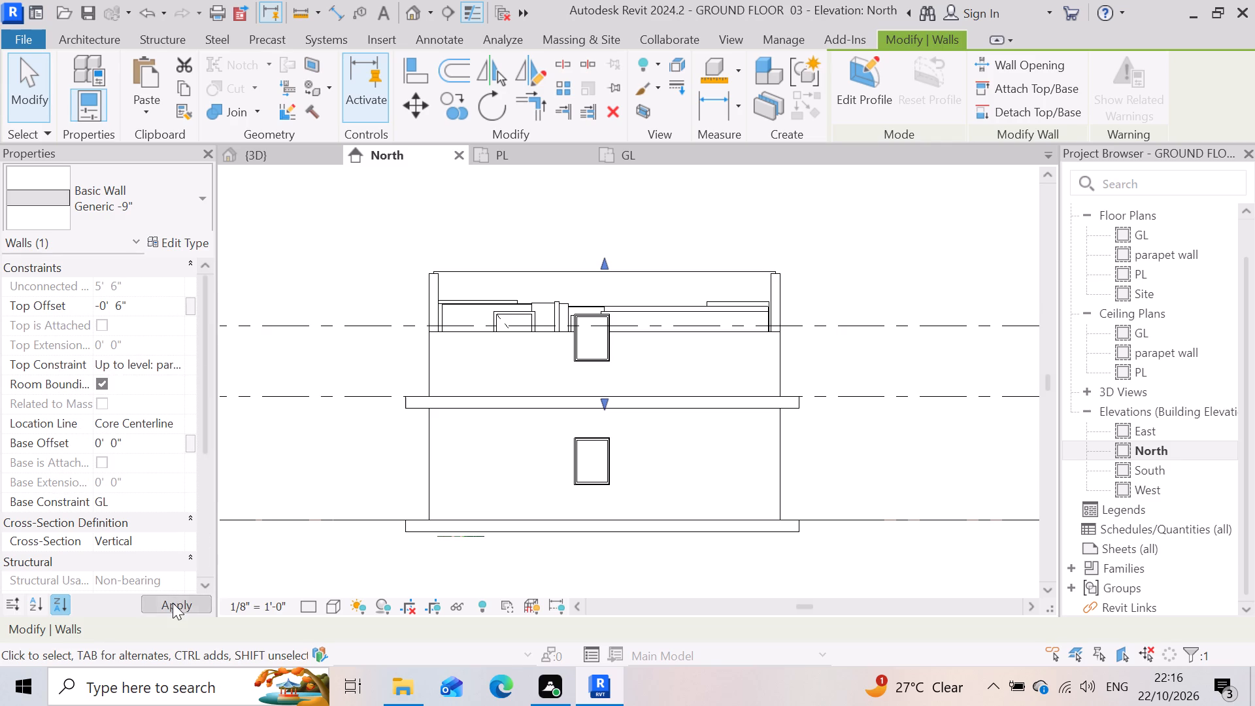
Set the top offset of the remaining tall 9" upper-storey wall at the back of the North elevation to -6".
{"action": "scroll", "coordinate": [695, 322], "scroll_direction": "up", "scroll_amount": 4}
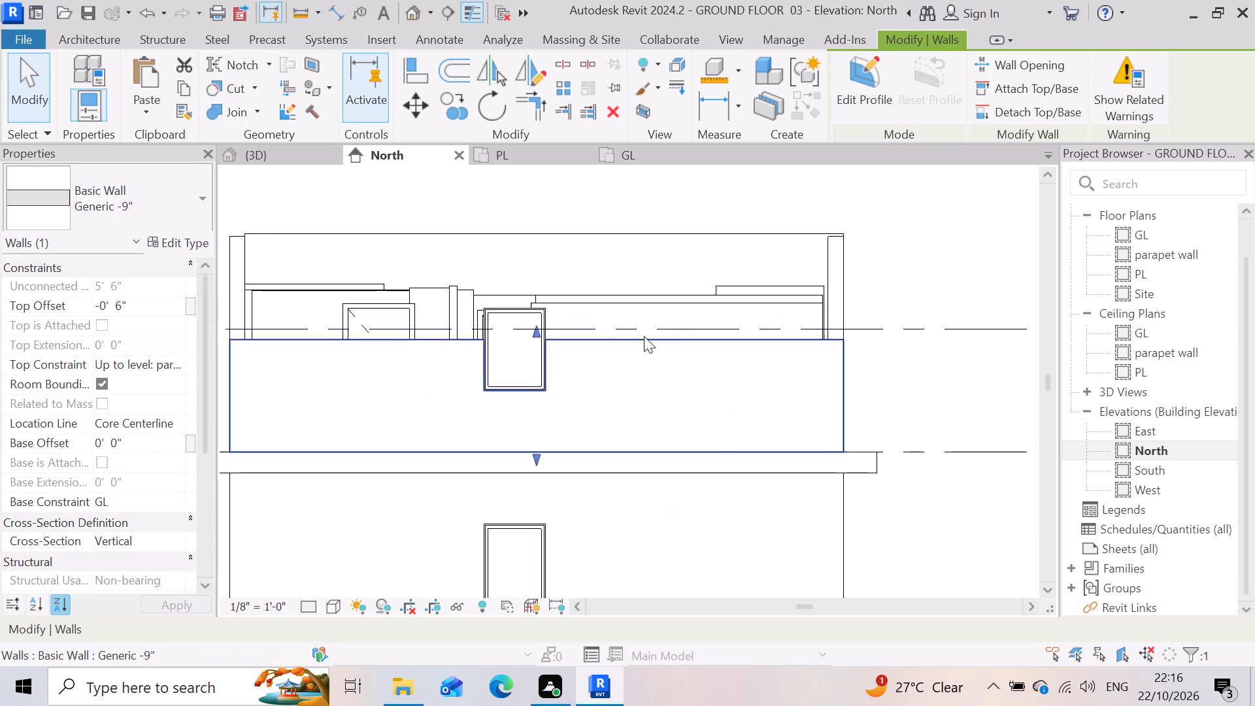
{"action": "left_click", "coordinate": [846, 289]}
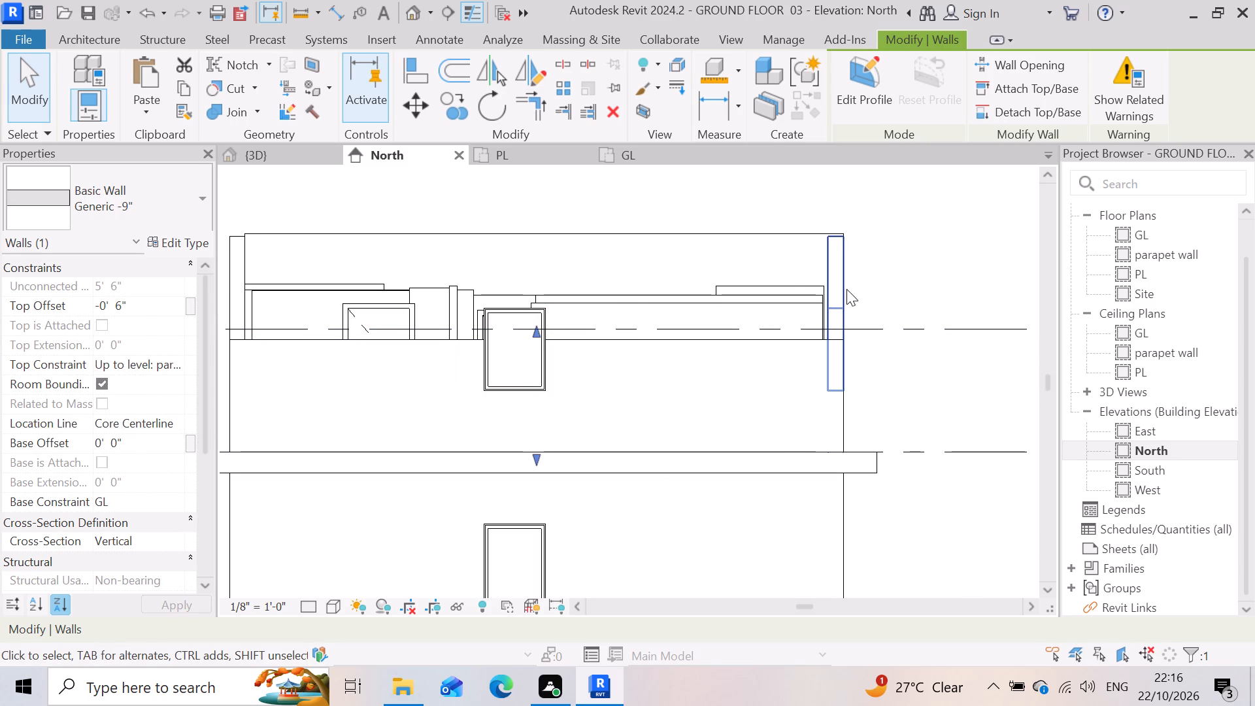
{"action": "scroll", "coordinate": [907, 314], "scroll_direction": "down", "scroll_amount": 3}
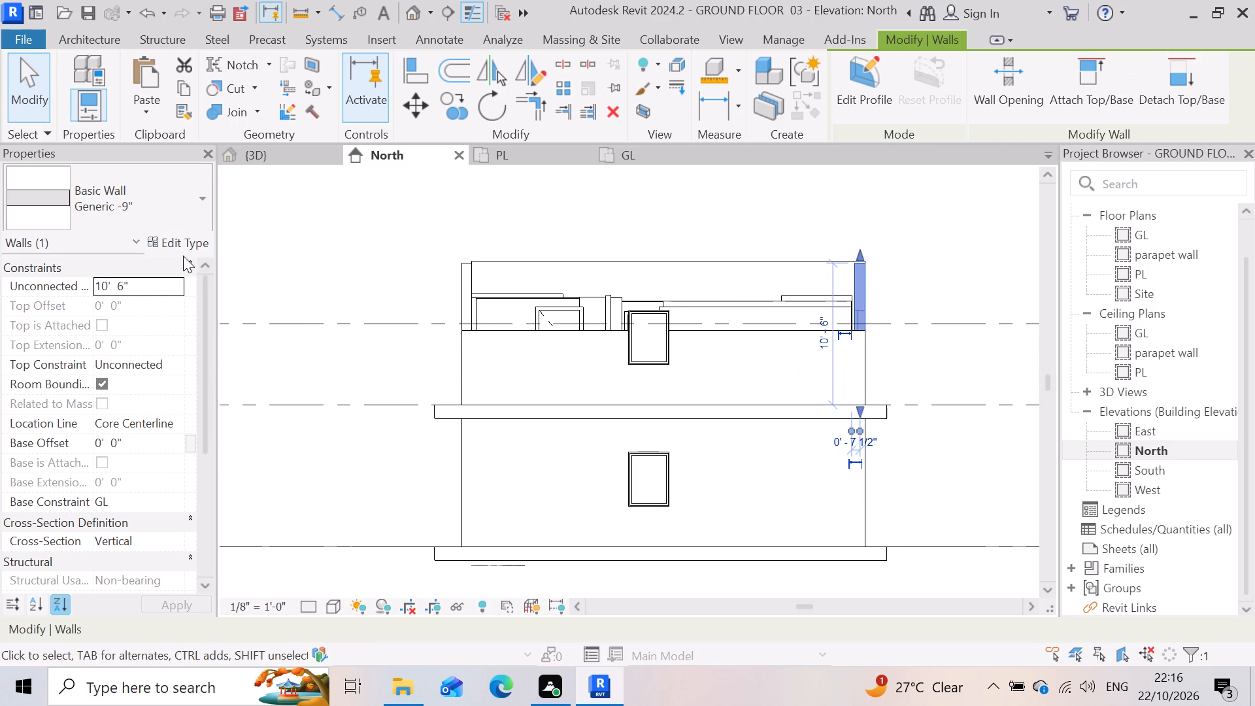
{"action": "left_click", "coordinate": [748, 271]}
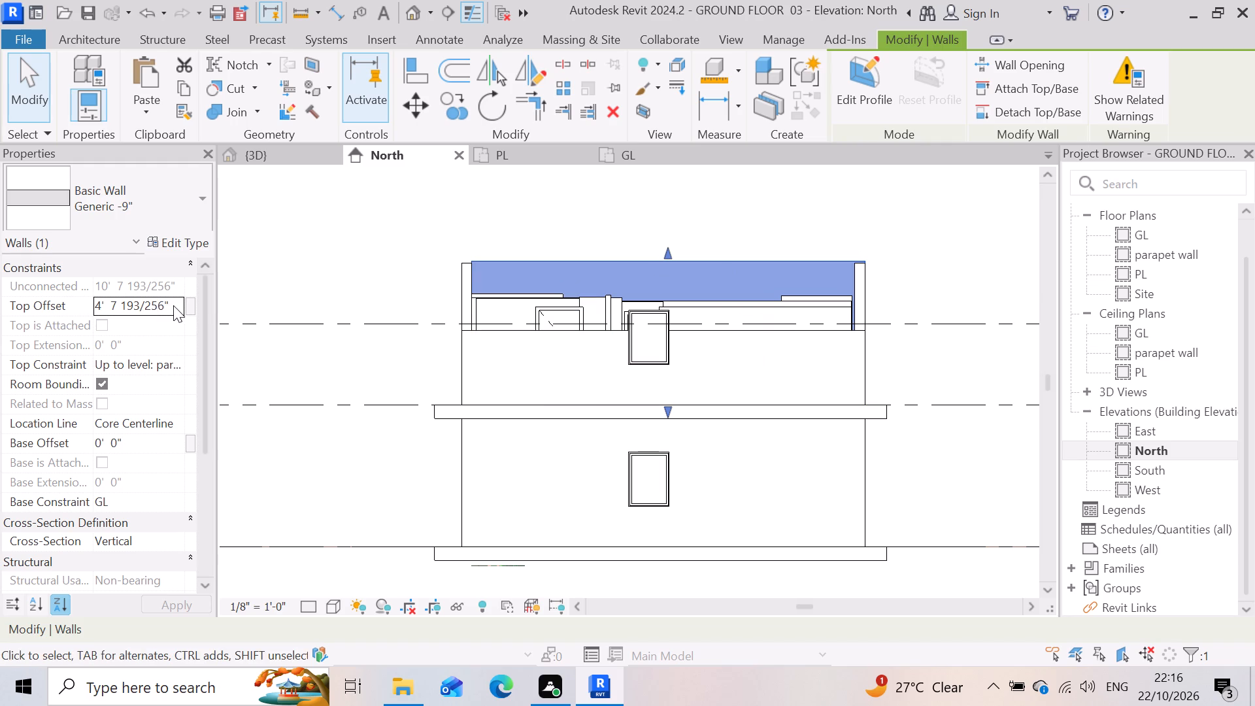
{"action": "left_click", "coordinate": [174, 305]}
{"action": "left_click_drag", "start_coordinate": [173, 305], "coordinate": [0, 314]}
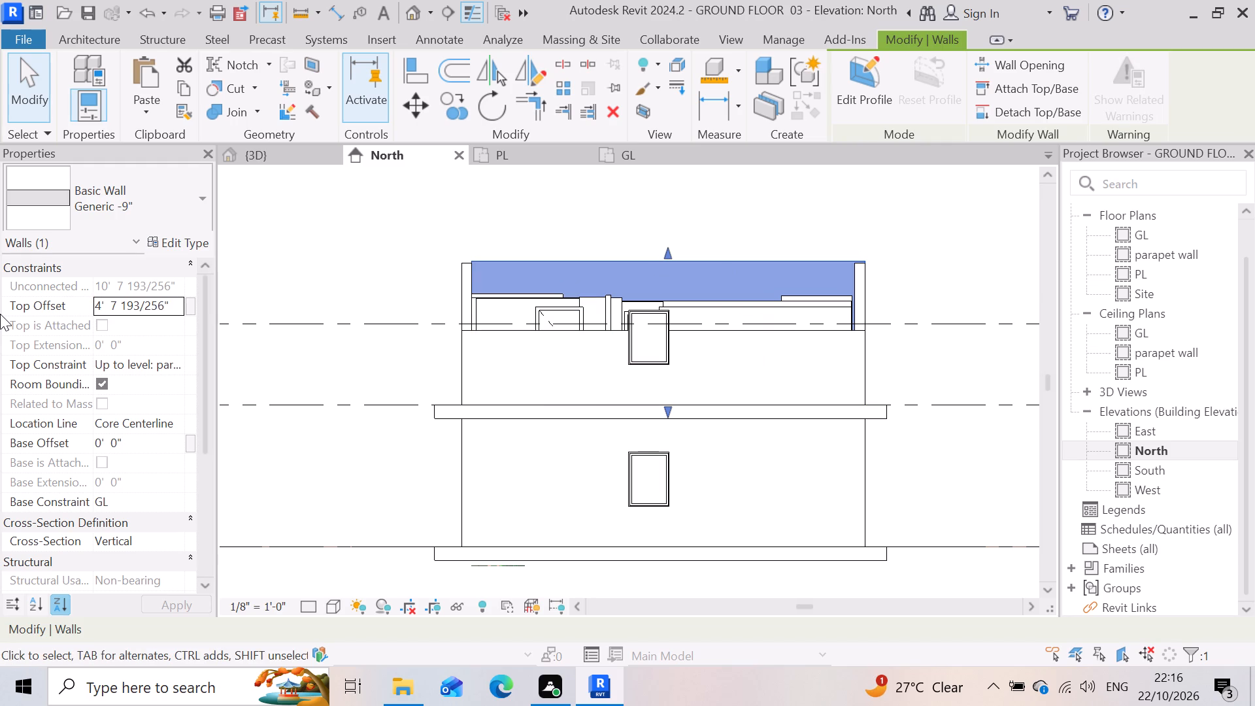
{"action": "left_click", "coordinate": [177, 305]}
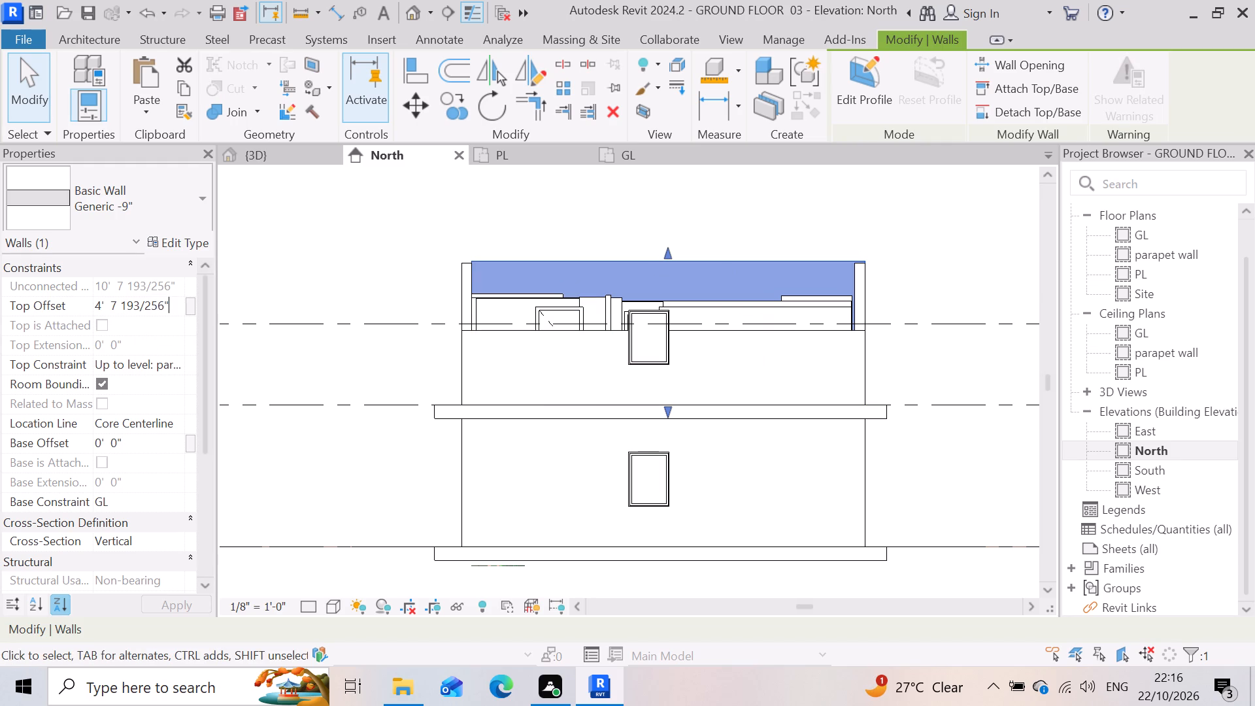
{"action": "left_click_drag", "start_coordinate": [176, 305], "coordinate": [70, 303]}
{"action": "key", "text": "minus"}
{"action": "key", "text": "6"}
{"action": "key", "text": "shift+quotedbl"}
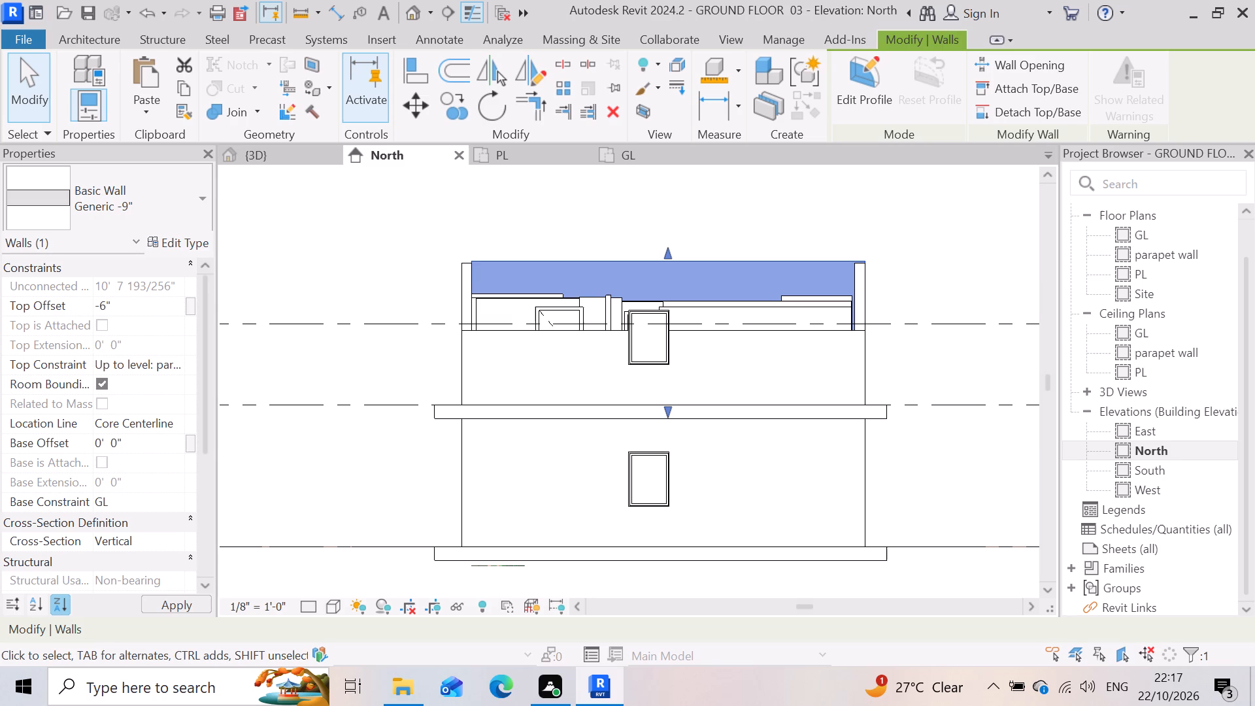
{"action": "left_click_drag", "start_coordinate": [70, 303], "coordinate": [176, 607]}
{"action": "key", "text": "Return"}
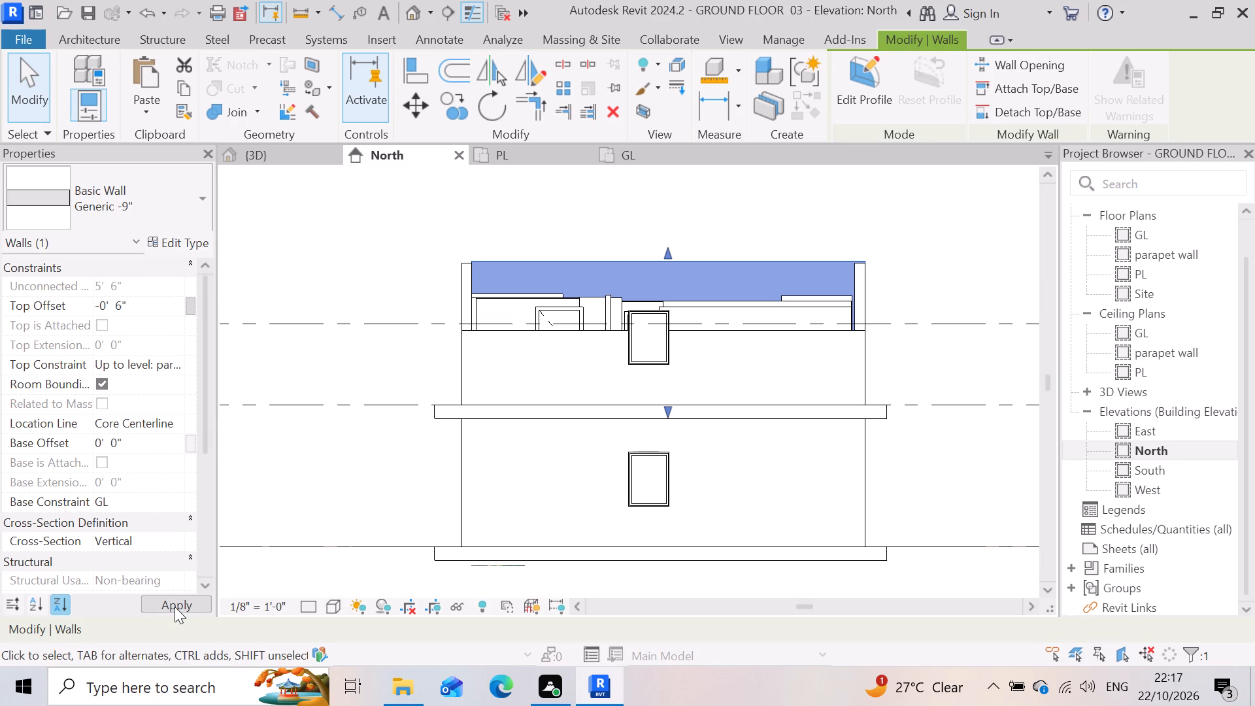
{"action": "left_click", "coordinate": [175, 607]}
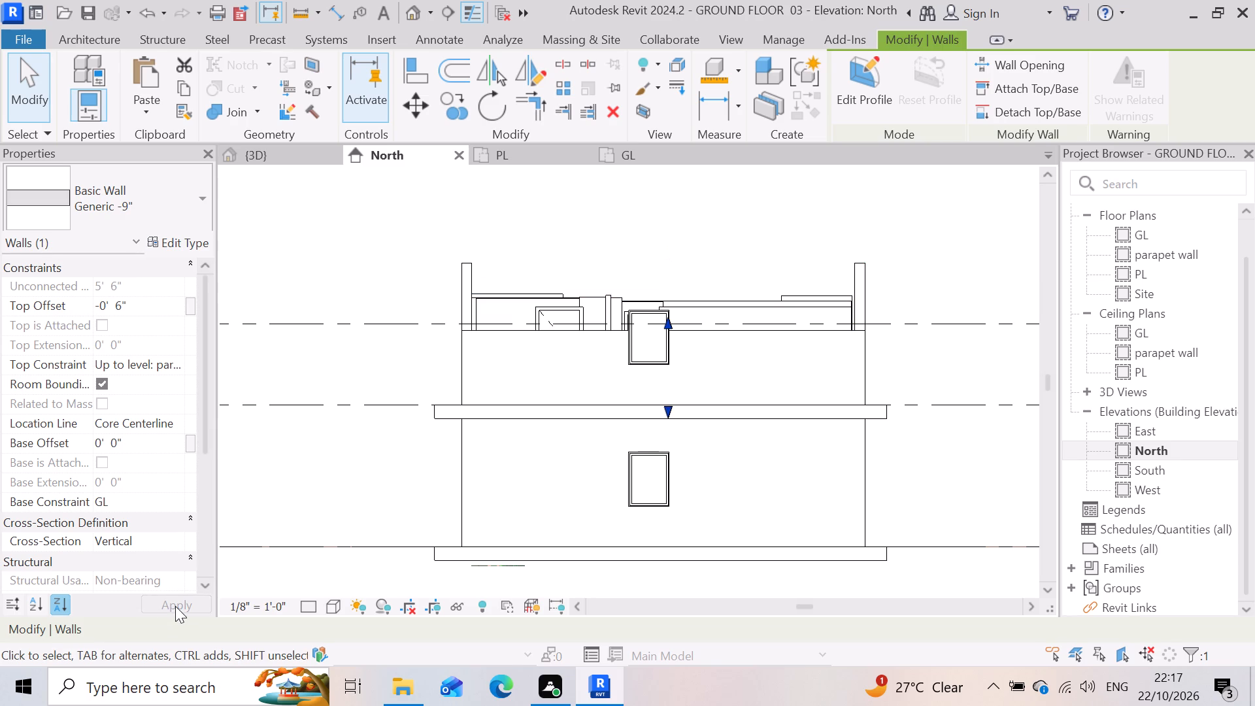
Examine the heights and top constraints of the 4.5" partition and the 9" side wall of the upper storey, in elevation and in 3D.
{"action": "scroll", "coordinate": [551, 279], "scroll_direction": "up", "scroll_amount": 3}
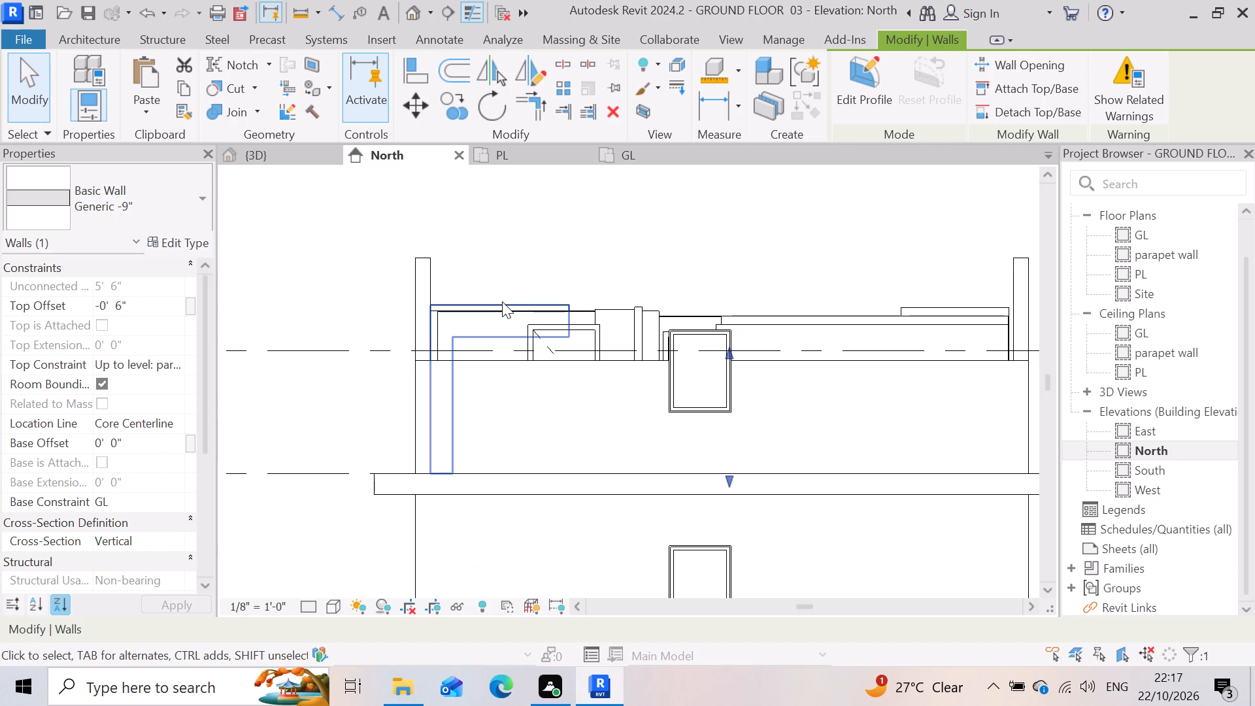
{"action": "left_click", "coordinate": [501, 303]}
{"action": "scroll", "coordinate": [443, 329], "scroll_direction": "up", "scroll_amount": 3}
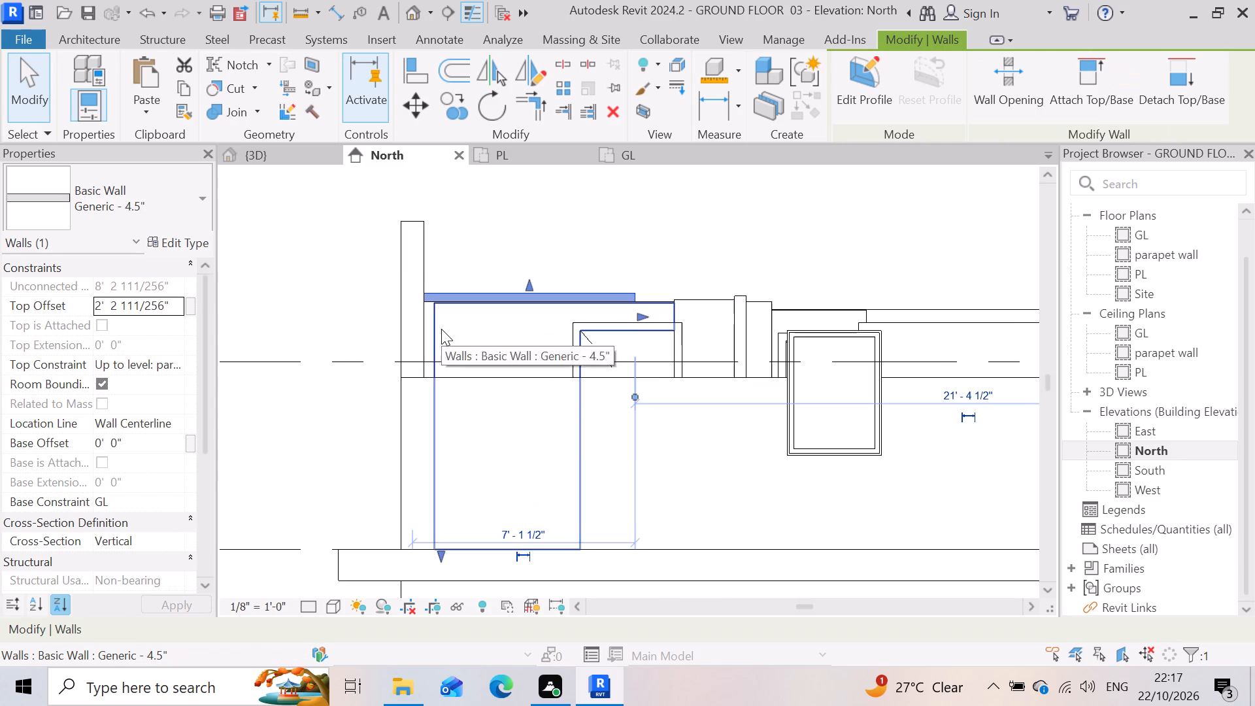
{"action": "scroll", "coordinate": [807, 375], "scroll_direction": "up", "scroll_amount": 3}
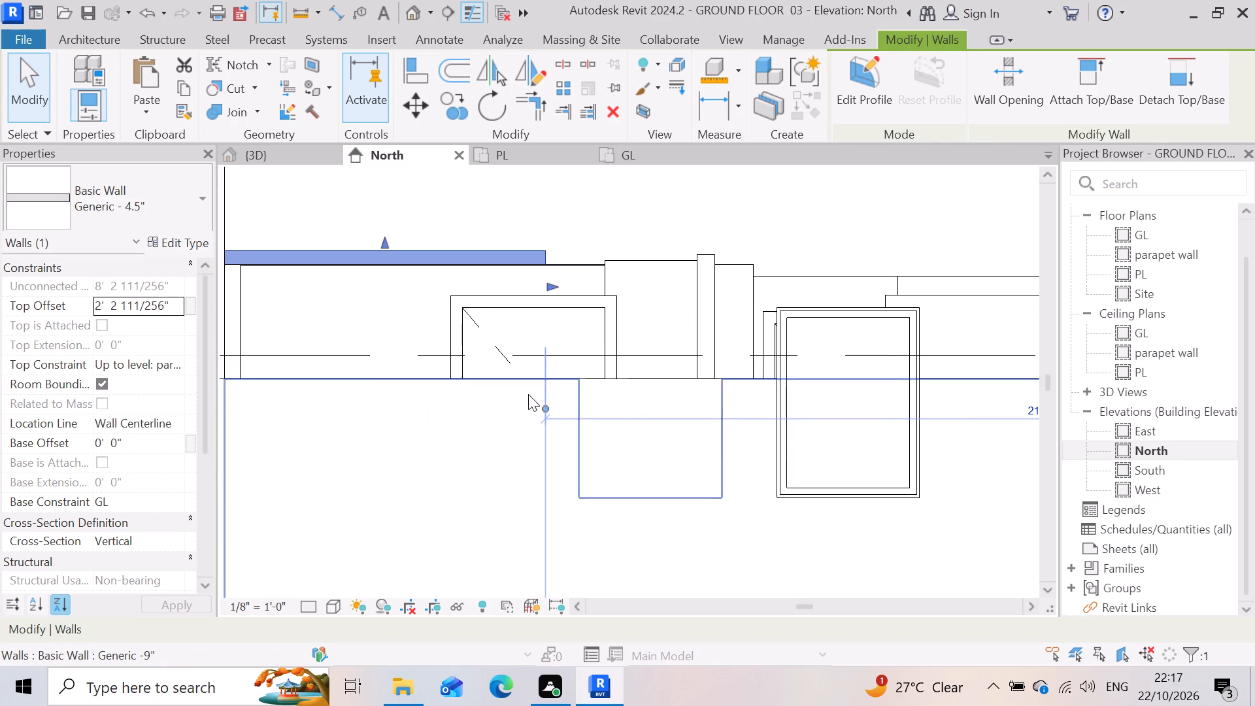
{"action": "scroll", "coordinate": [364, 371], "scroll_direction": "down", "scroll_amount": 9}
{"action": "scroll", "coordinate": [686, 398], "scroll_direction": "up", "scroll_amount": 3}
{"action": "left_click", "coordinate": [277, 152]}
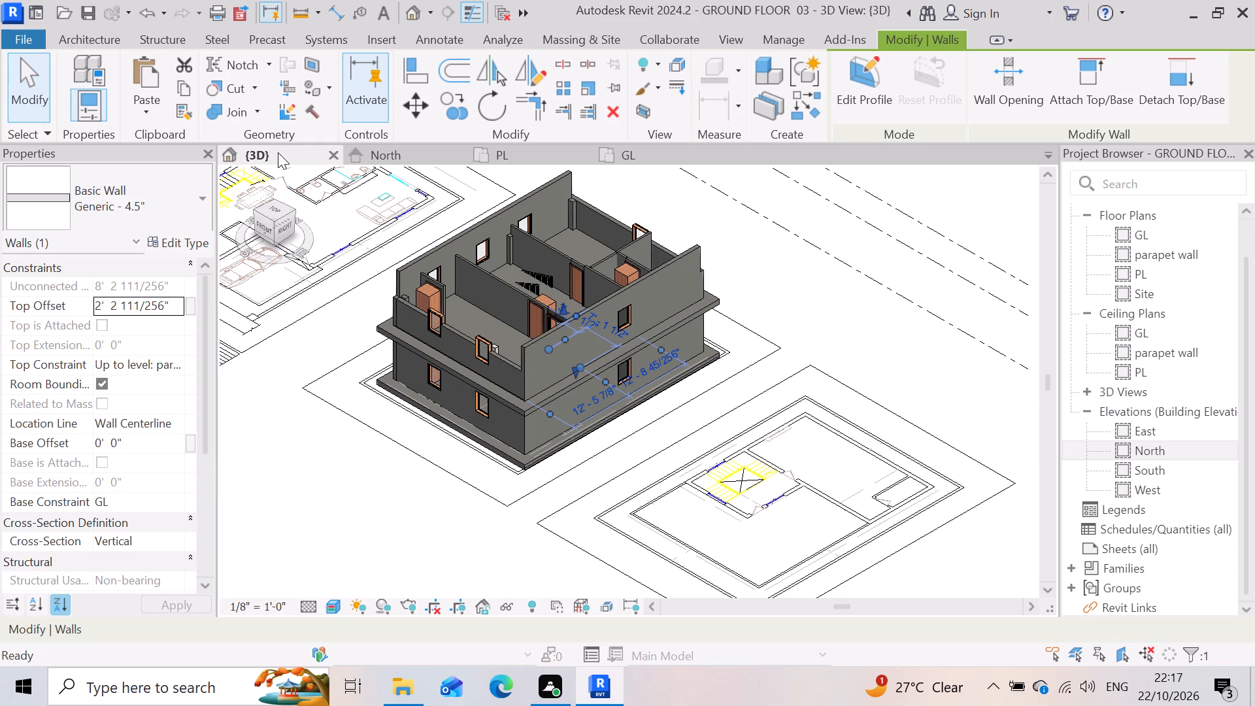
{"action": "scroll", "coordinate": [577, 417], "scroll_direction": "up", "scroll_amount": 3}
{"action": "scroll", "coordinate": [473, 391], "scroll_direction": "up", "scroll_amount": 3}
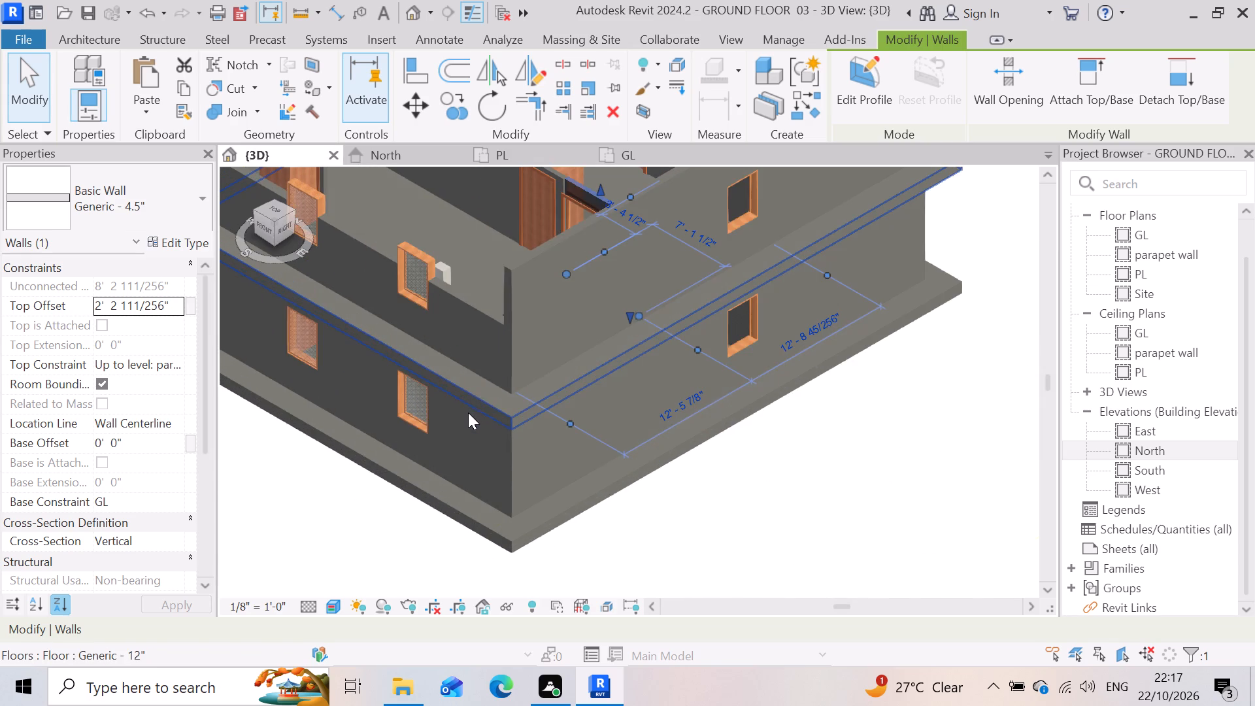
{"action": "scroll", "coordinate": [692, 560], "scroll_direction": "down", "scroll_amount": 4}
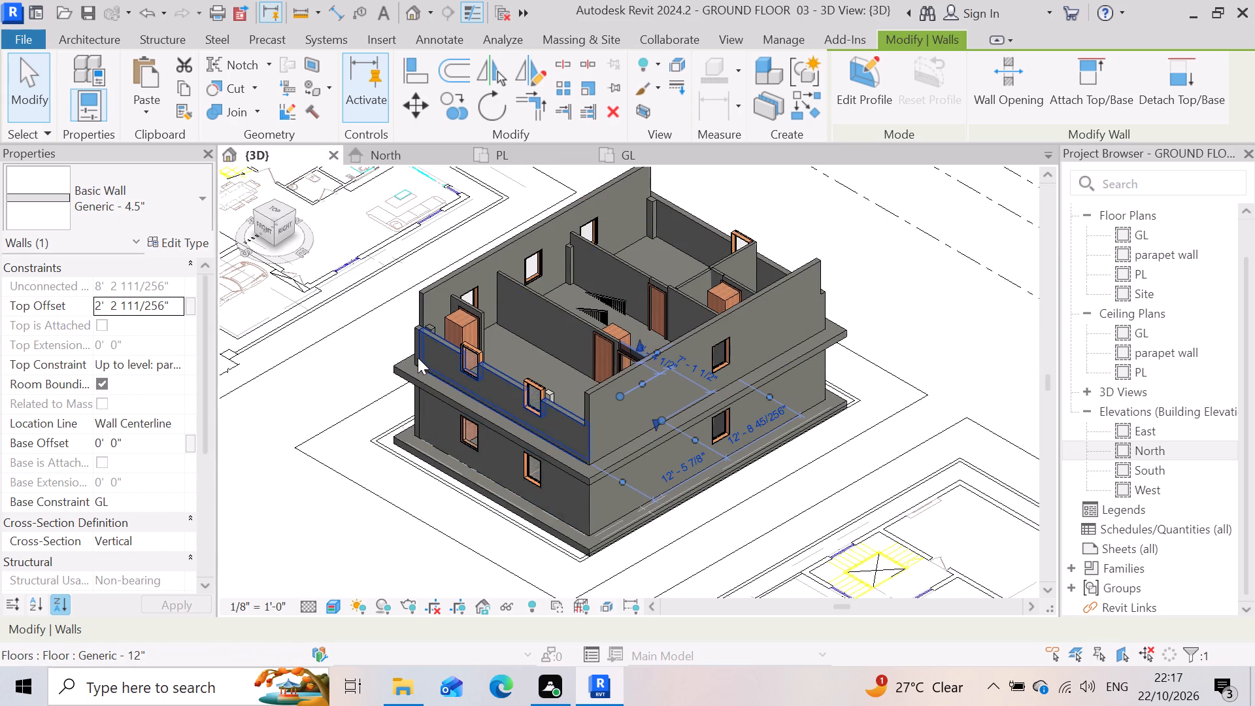
{"action": "scroll", "coordinate": [424, 350], "scroll_direction": "up", "scroll_amount": 3}
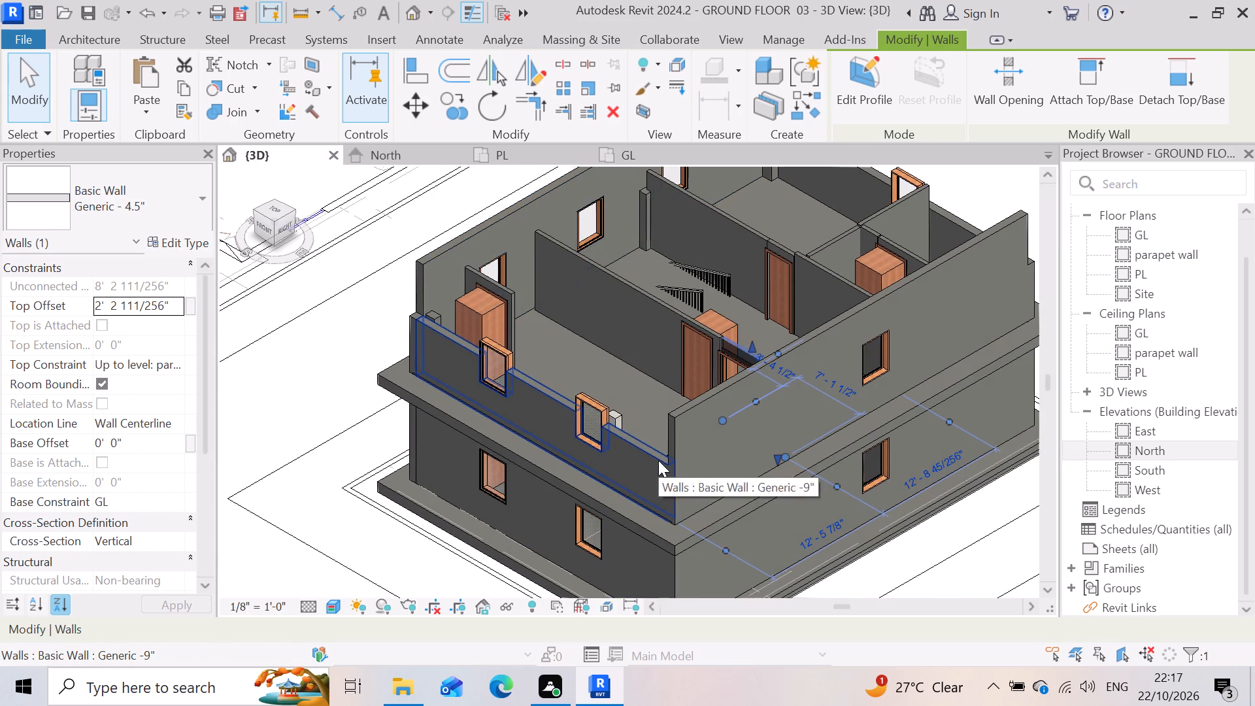
{"action": "scroll", "coordinate": [658, 460], "scroll_direction": "up", "scroll_amount": 3}
{"action": "scroll", "coordinate": [276, 409], "scroll_direction": "down", "scroll_amount": 4}
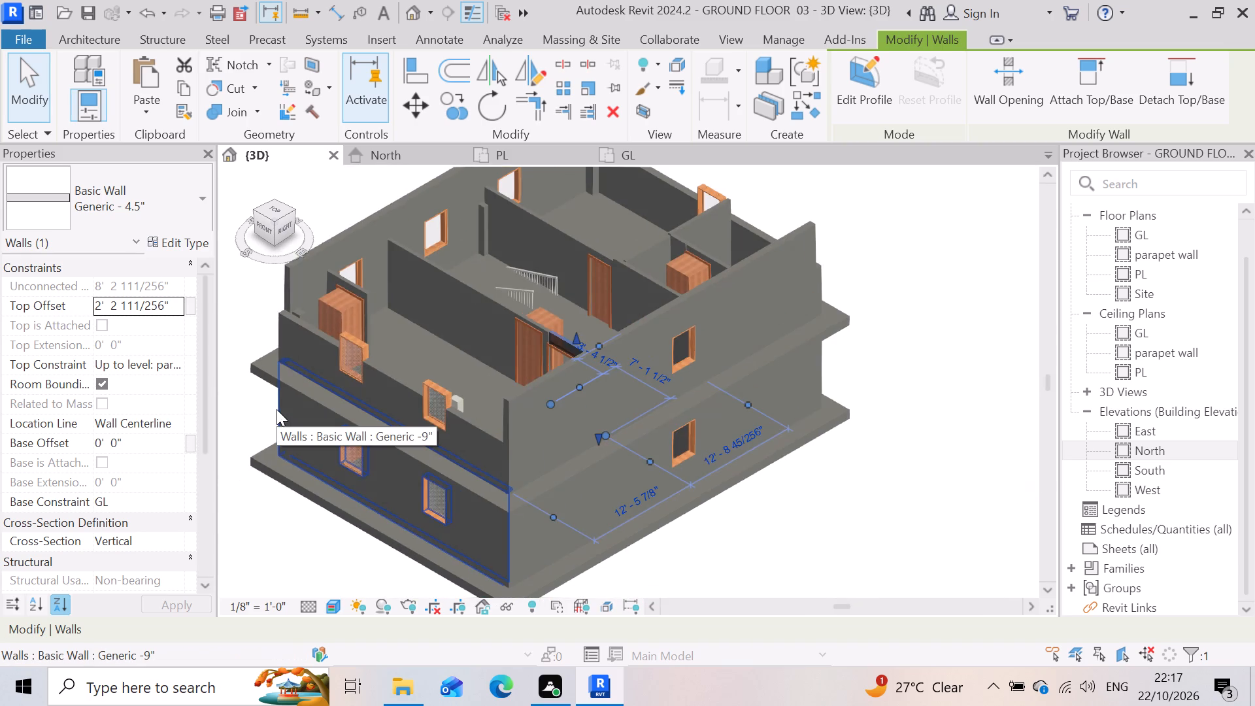
{"action": "scroll", "coordinate": [543, 422], "scroll_direction": "up", "scroll_amount": 3}
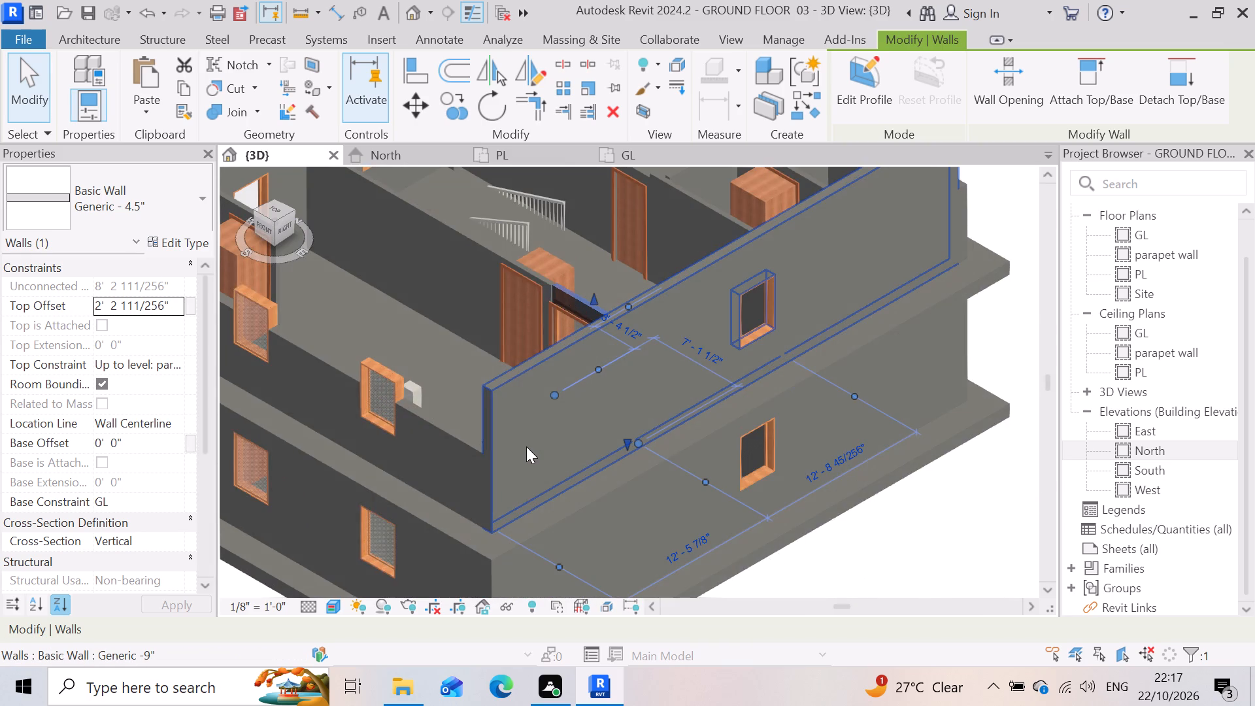
{"action": "left_click", "coordinate": [526, 446]}
{"action": "scroll", "coordinate": [673, 452], "scroll_direction": "down", "scroll_amount": 5}
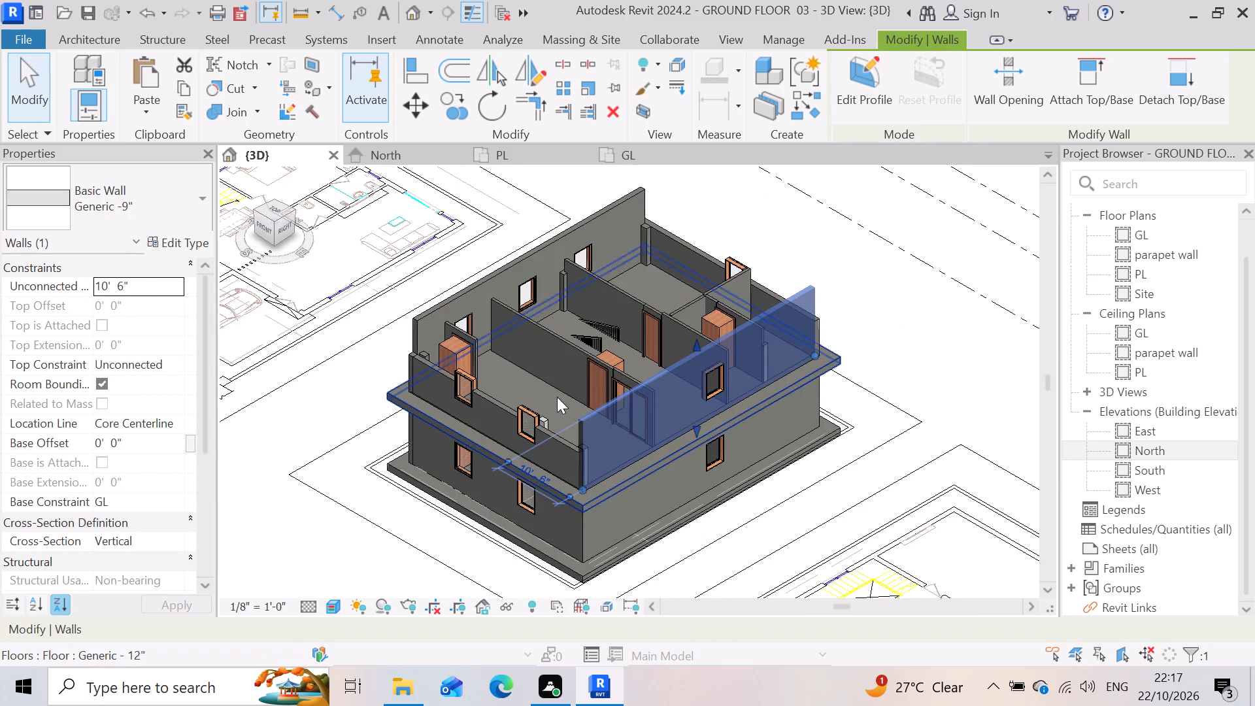
{"action": "scroll", "coordinate": [849, 449], "scroll_direction": "down", "scroll_amount": 4}
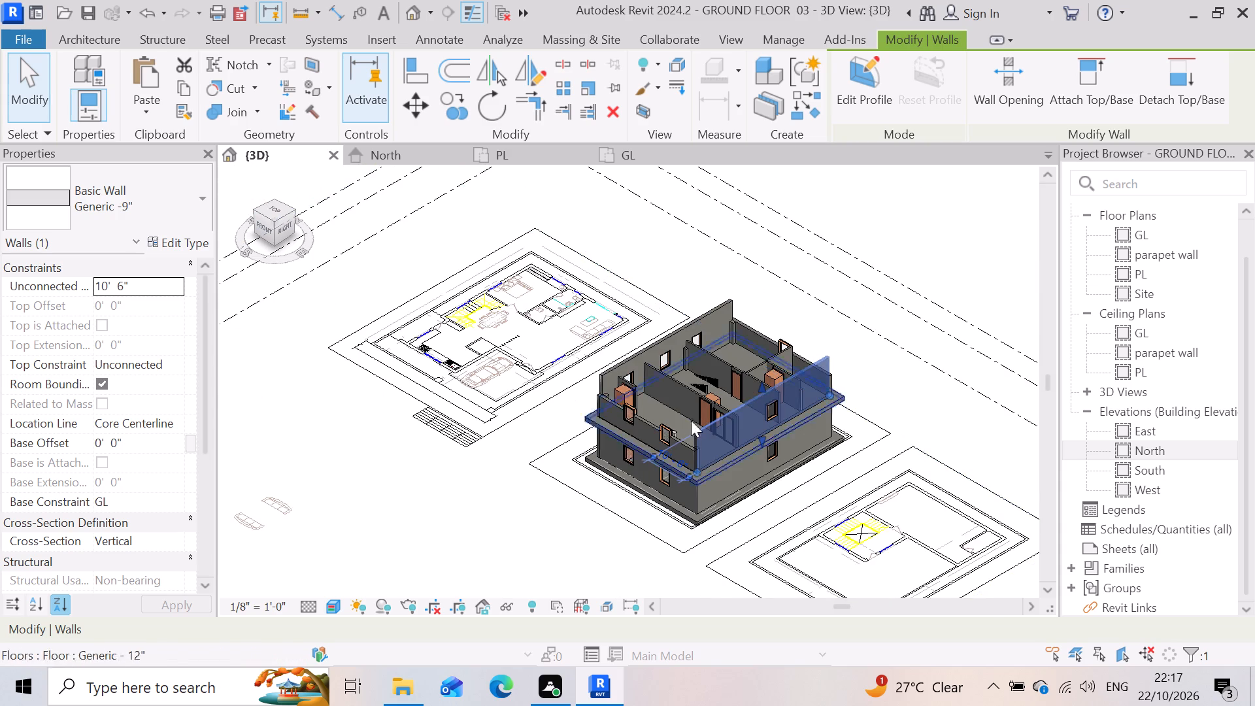
{"action": "scroll", "coordinate": [741, 422], "scroll_direction": "up", "scroll_amount": 7}
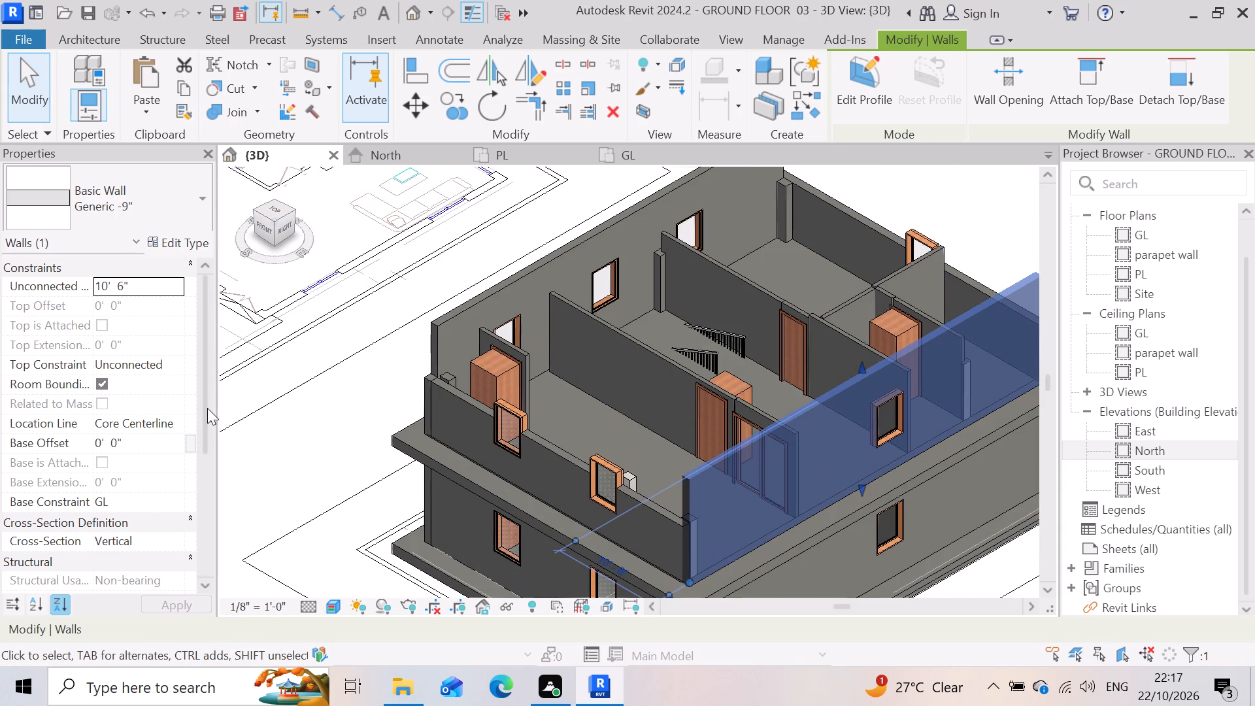
{"action": "scroll", "coordinate": [454, 402], "scroll_direction": "down", "scroll_amount": 3}
{"action": "scroll", "coordinate": [403, 388], "scroll_direction": "down", "scroll_amount": 3}
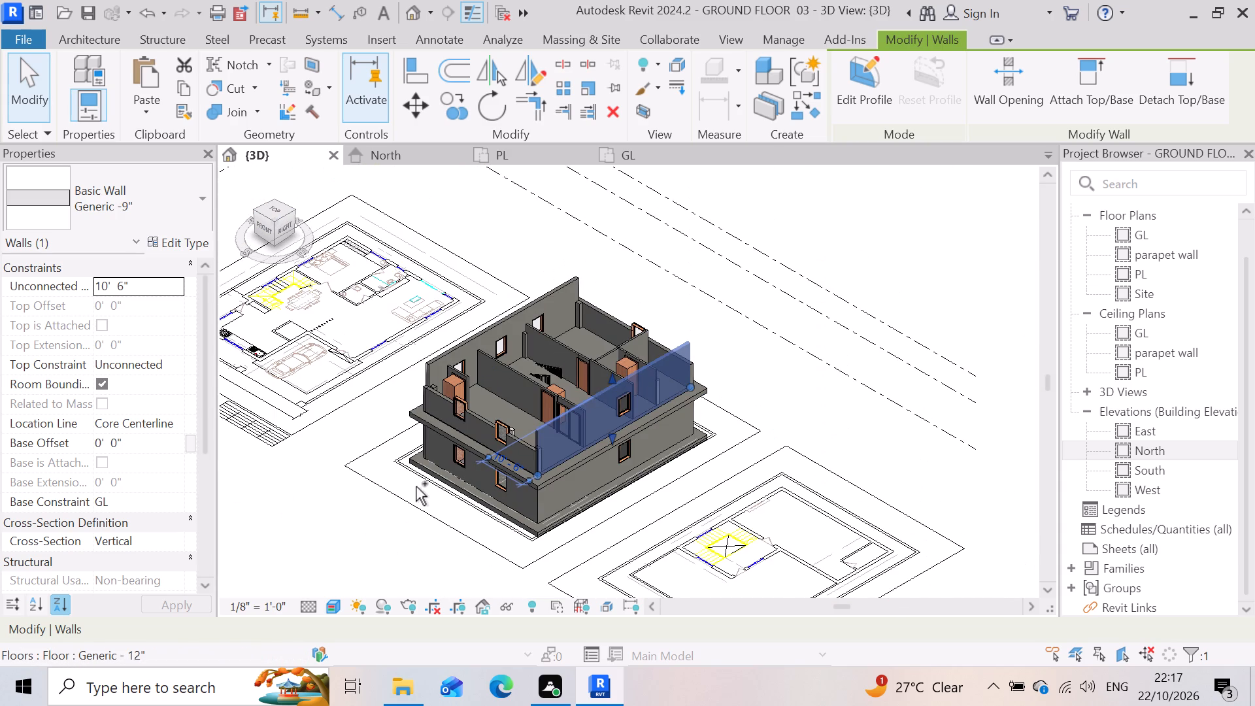
Undo the top-offset changes and the pasting of the upper-storey walls.
{"action": "key", "text": "ctrl+z"}
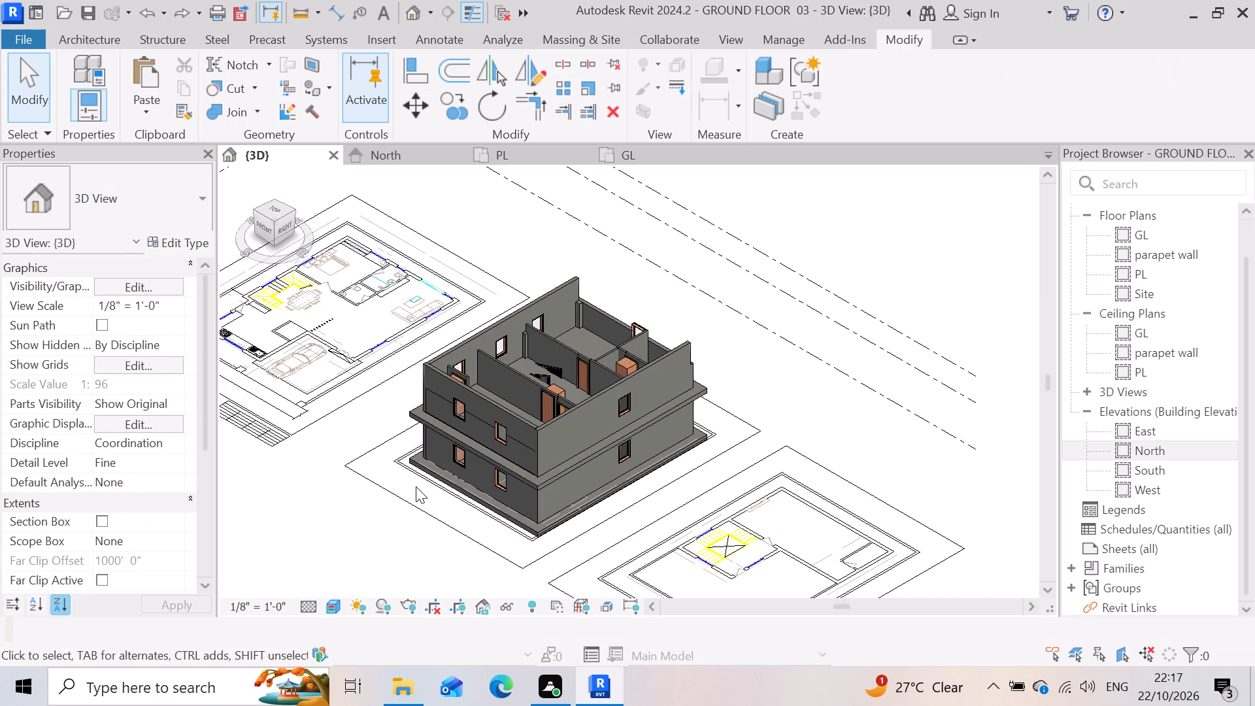
{"action": "key", "text": "ctrl+z"}
{"action": "key", "text": "ctrl+z"}
{"action": "type", "text": "zz"}
{"action": "key", "text": "ctrl+z"}
{"action": "key", "text": "ctrl+z"}
{"action": "key", "text": "ctrl+z"}
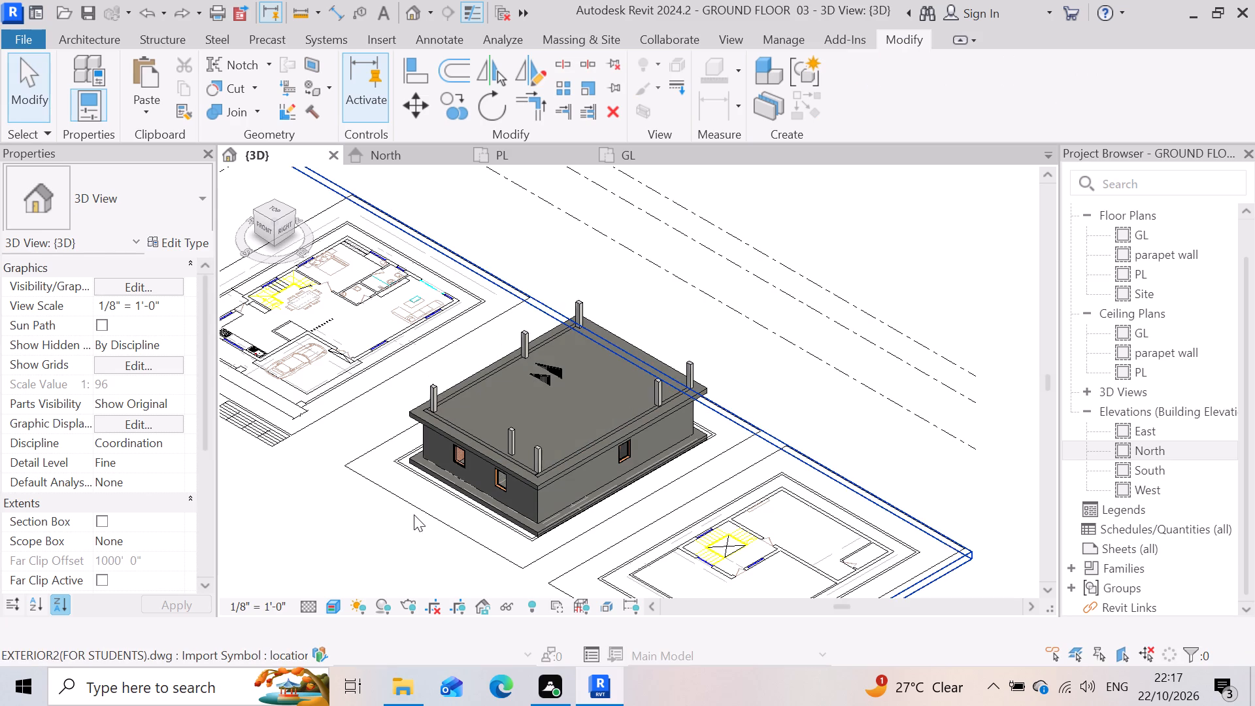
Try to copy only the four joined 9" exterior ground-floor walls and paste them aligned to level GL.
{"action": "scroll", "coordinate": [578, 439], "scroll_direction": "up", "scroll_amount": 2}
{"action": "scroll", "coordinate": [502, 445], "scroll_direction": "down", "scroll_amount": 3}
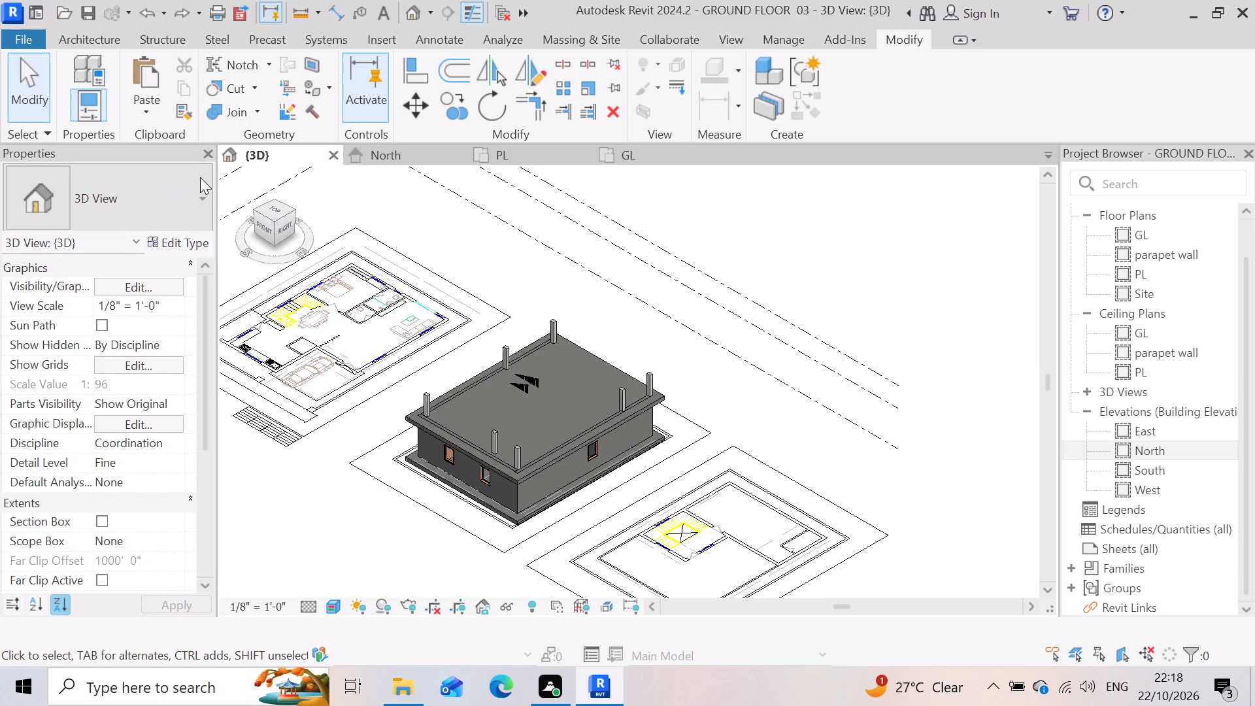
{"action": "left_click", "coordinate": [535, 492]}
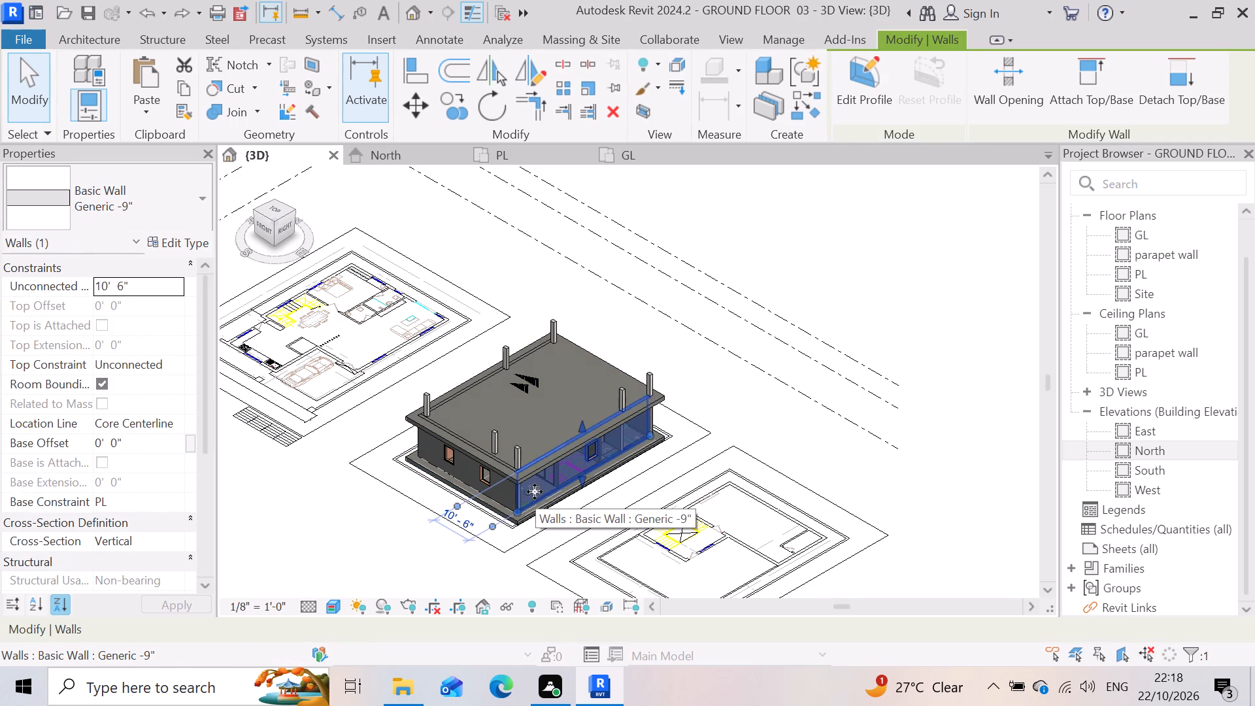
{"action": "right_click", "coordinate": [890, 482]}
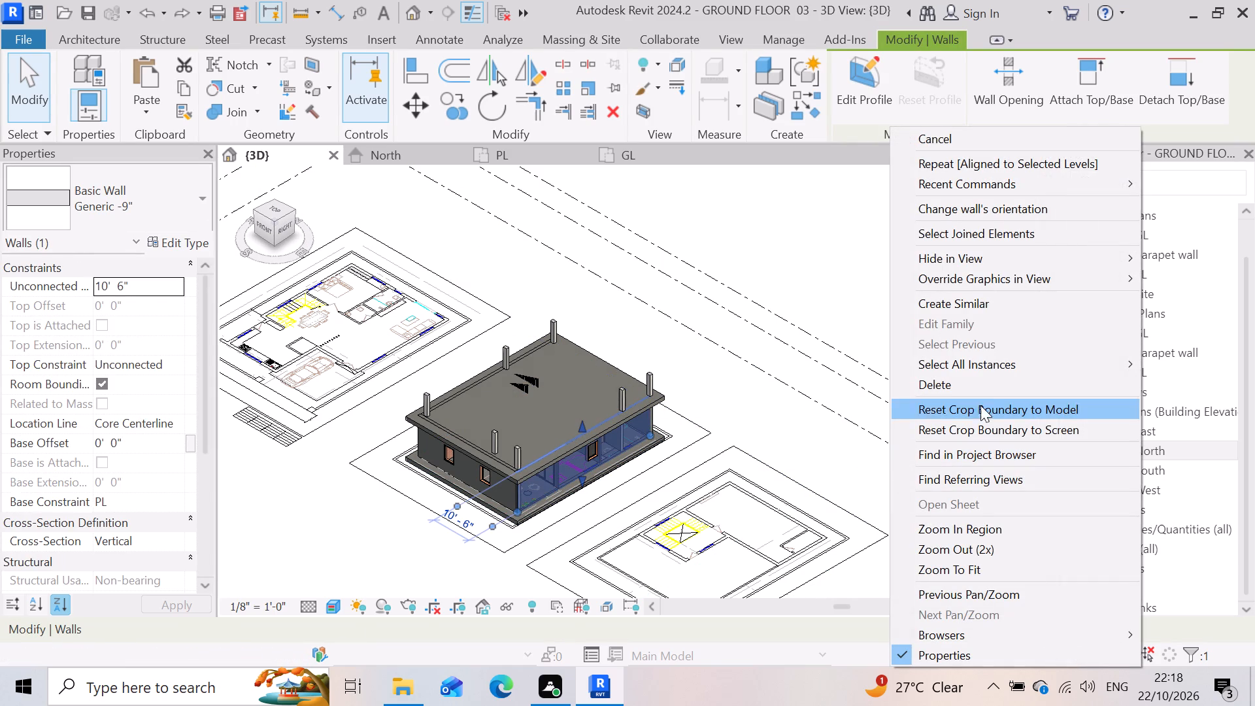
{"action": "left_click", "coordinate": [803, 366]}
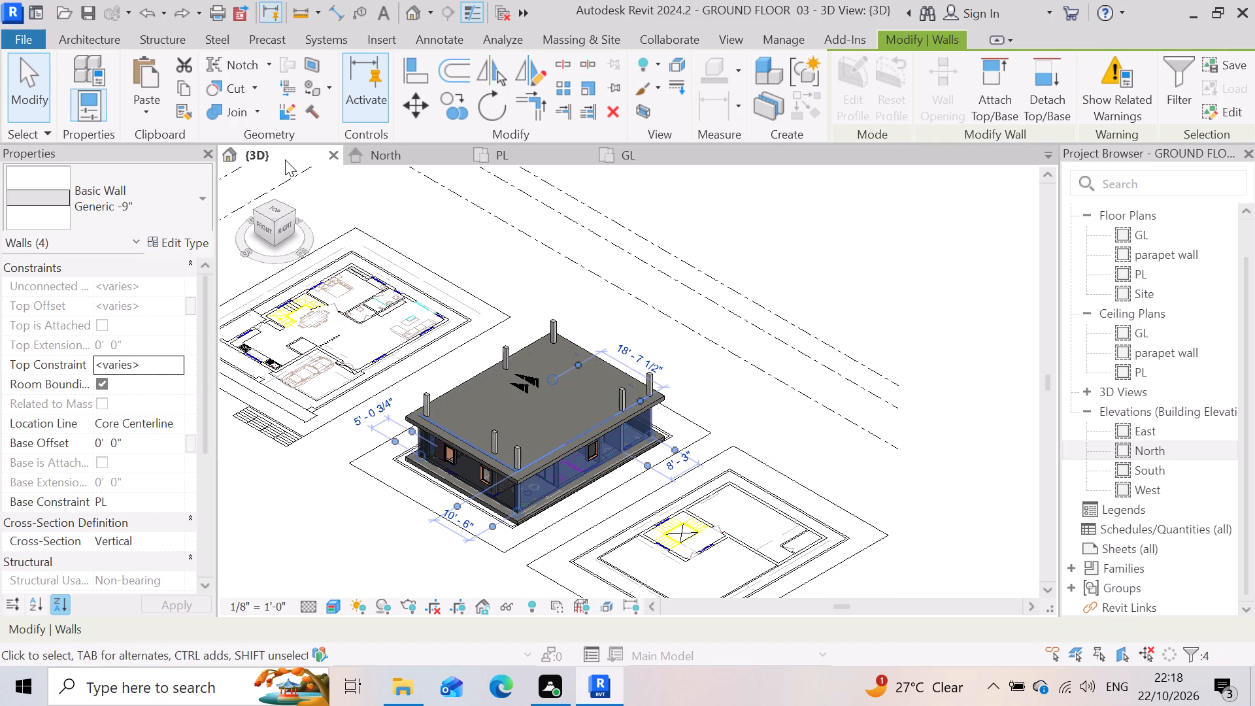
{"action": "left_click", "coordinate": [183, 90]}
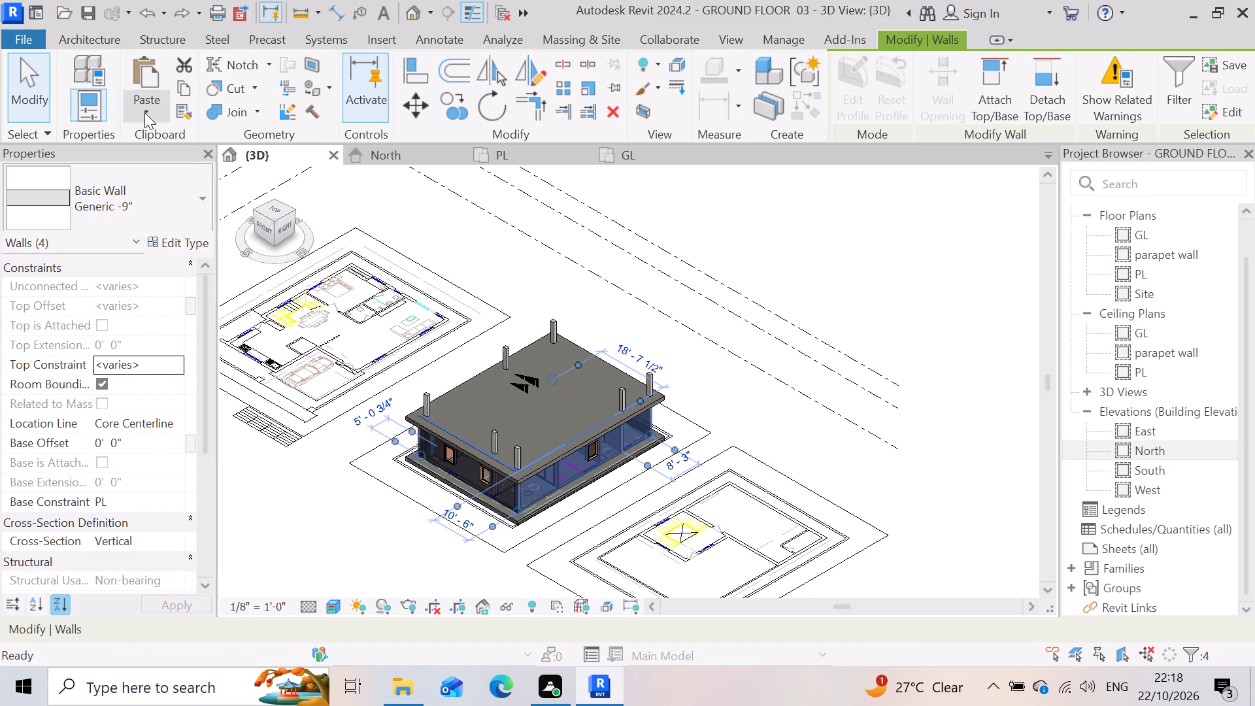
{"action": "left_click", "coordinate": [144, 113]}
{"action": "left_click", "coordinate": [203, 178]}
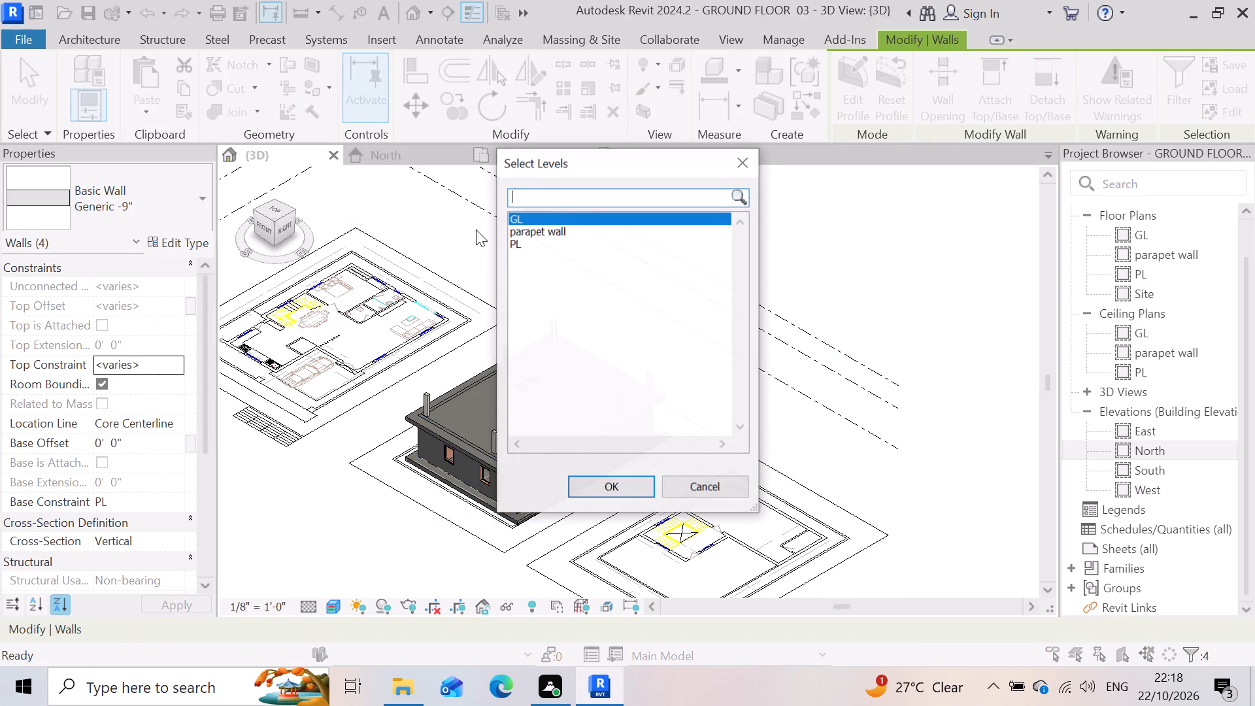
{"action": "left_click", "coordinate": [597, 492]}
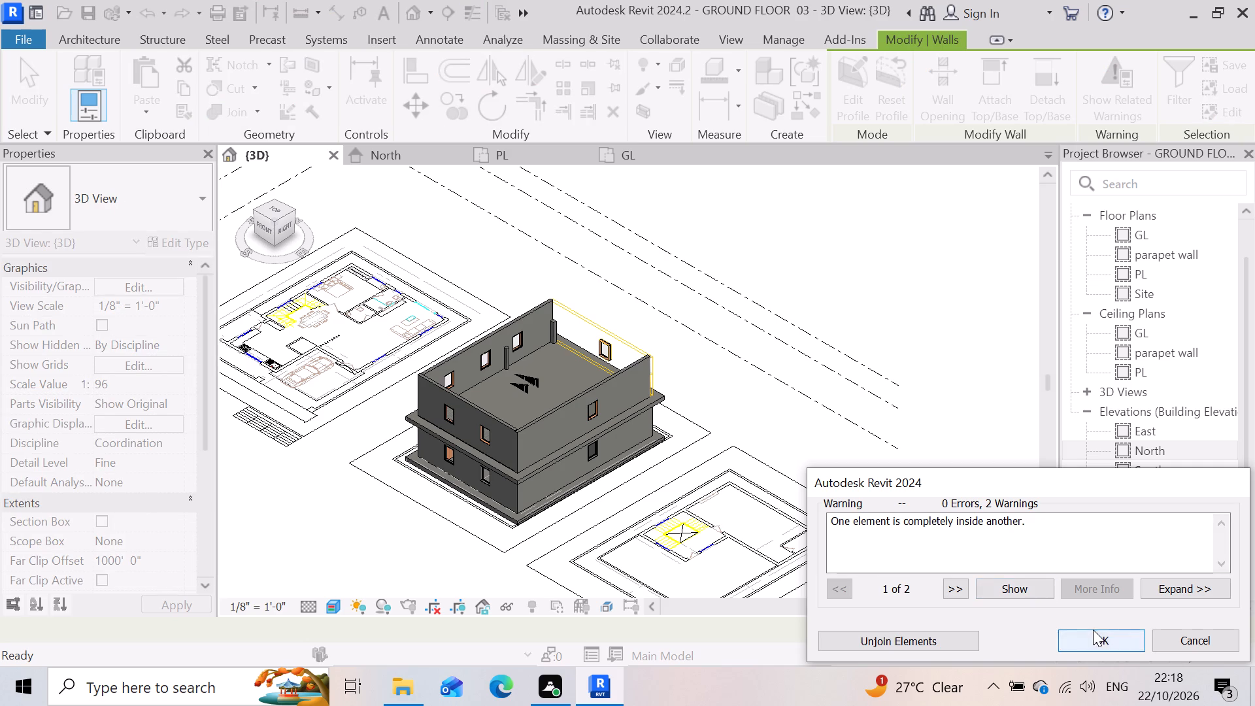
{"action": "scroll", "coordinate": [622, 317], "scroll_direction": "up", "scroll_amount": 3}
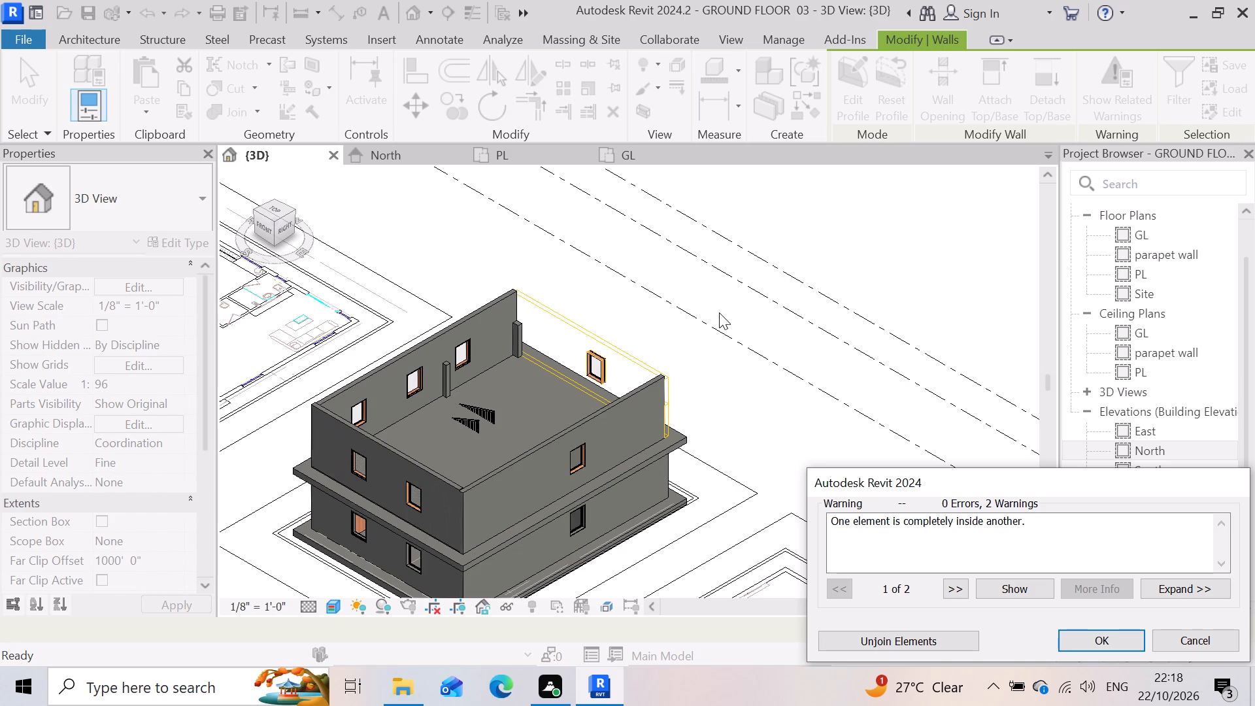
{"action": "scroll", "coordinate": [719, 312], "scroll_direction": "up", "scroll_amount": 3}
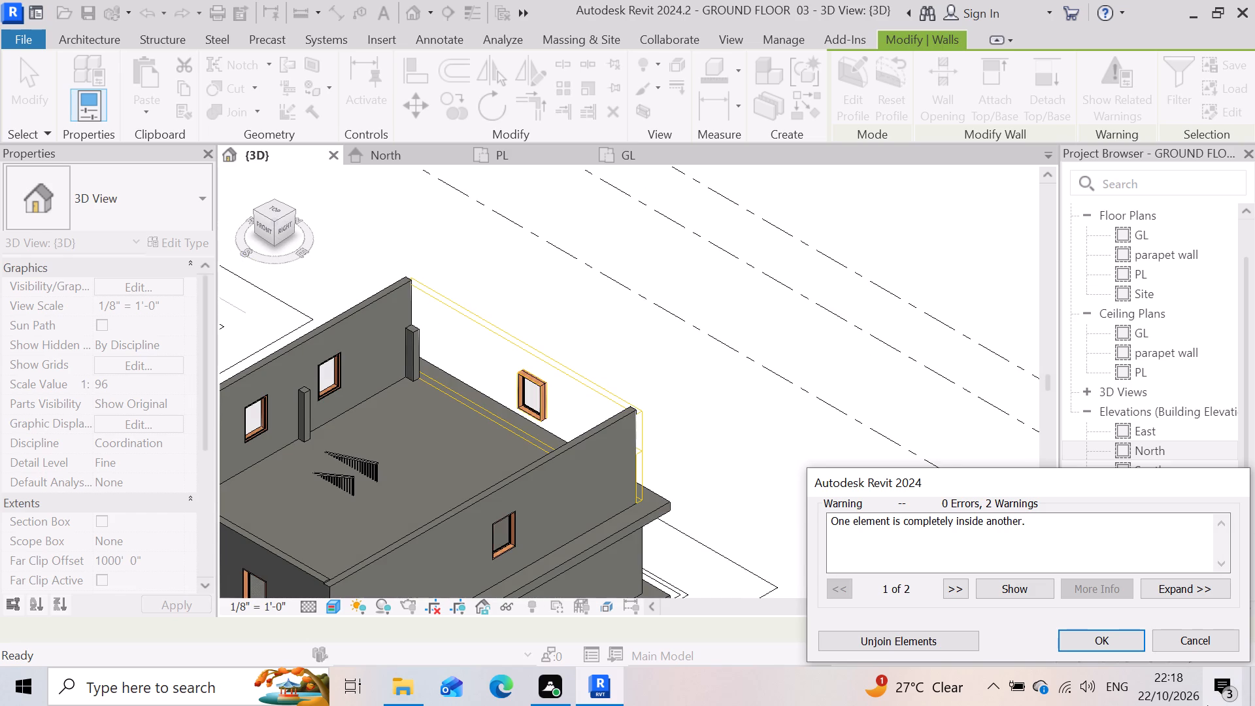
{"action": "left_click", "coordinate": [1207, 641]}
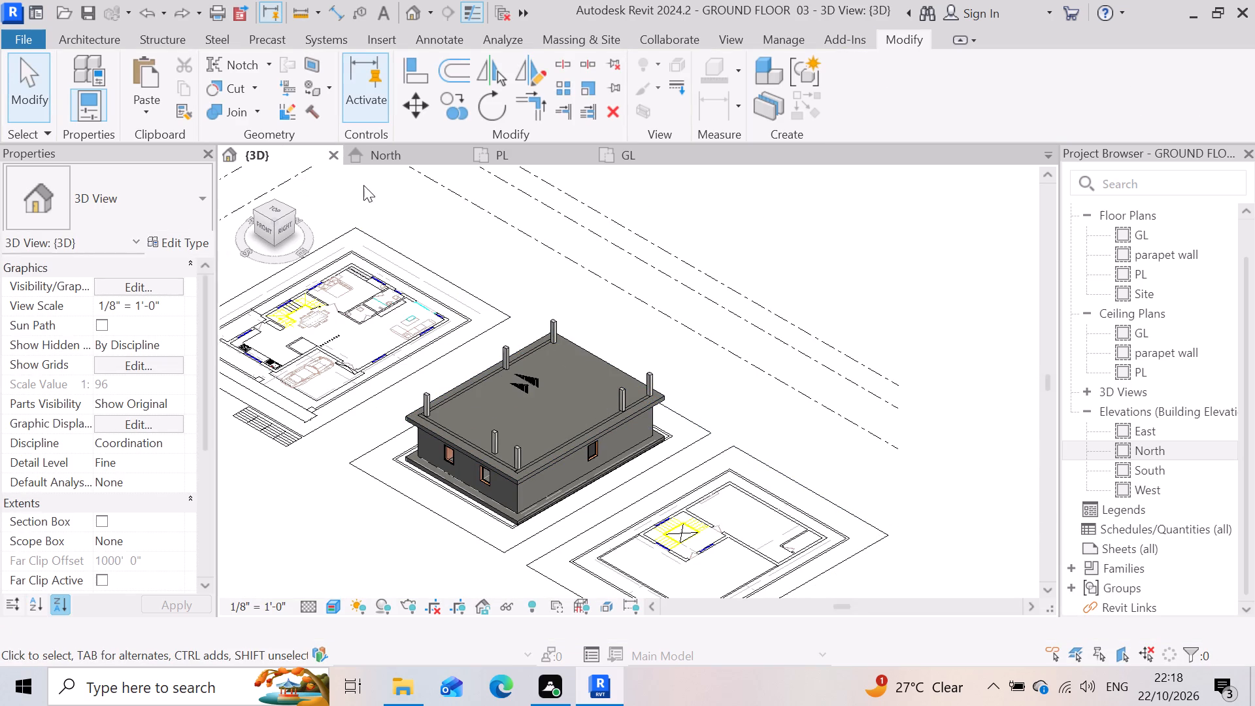
Copy only the walls of the ground floor, filtered from everything selected in the North elevation, and paste them aligned to level GL.
{"action": "left_click", "coordinate": [417, 158]}
{"action": "scroll", "coordinate": [674, 365], "scroll_direction": "down", "scroll_amount": 1}
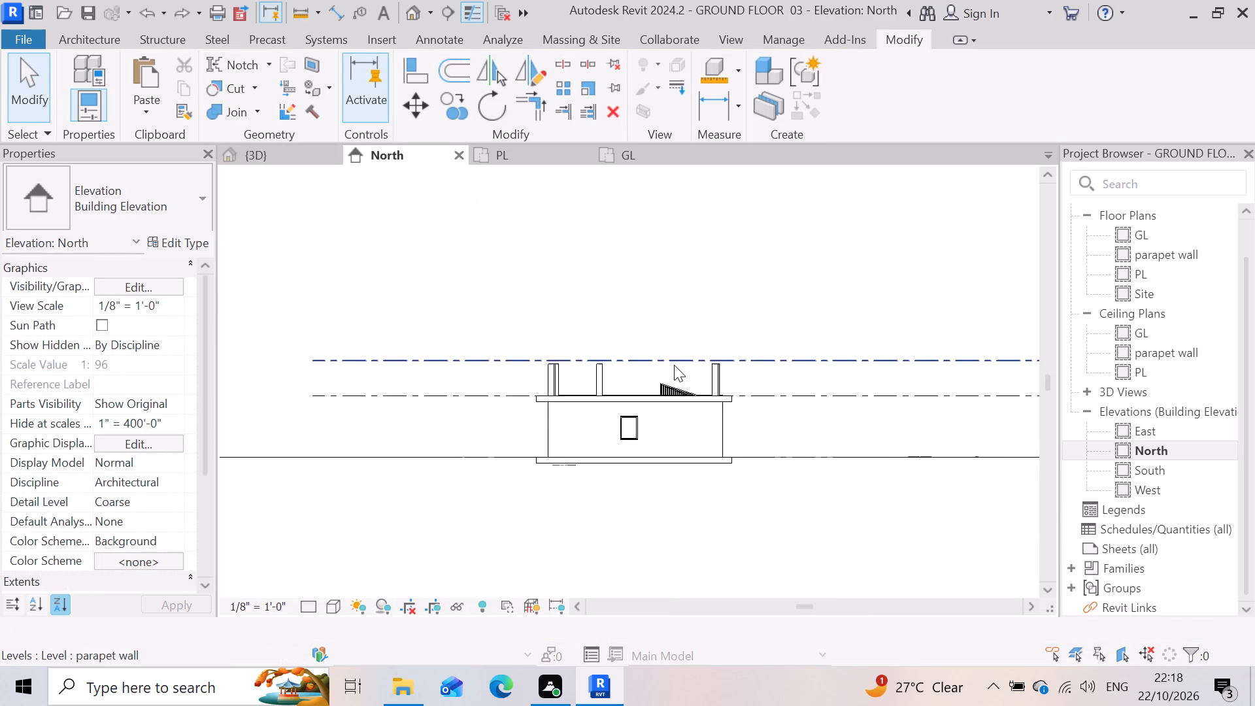
{"action": "scroll", "coordinate": [674, 365], "scroll_direction": "down", "scroll_amount": 1}
{"action": "left_click_drag", "start_coordinate": [779, 424], "coordinate": [765, 420]}
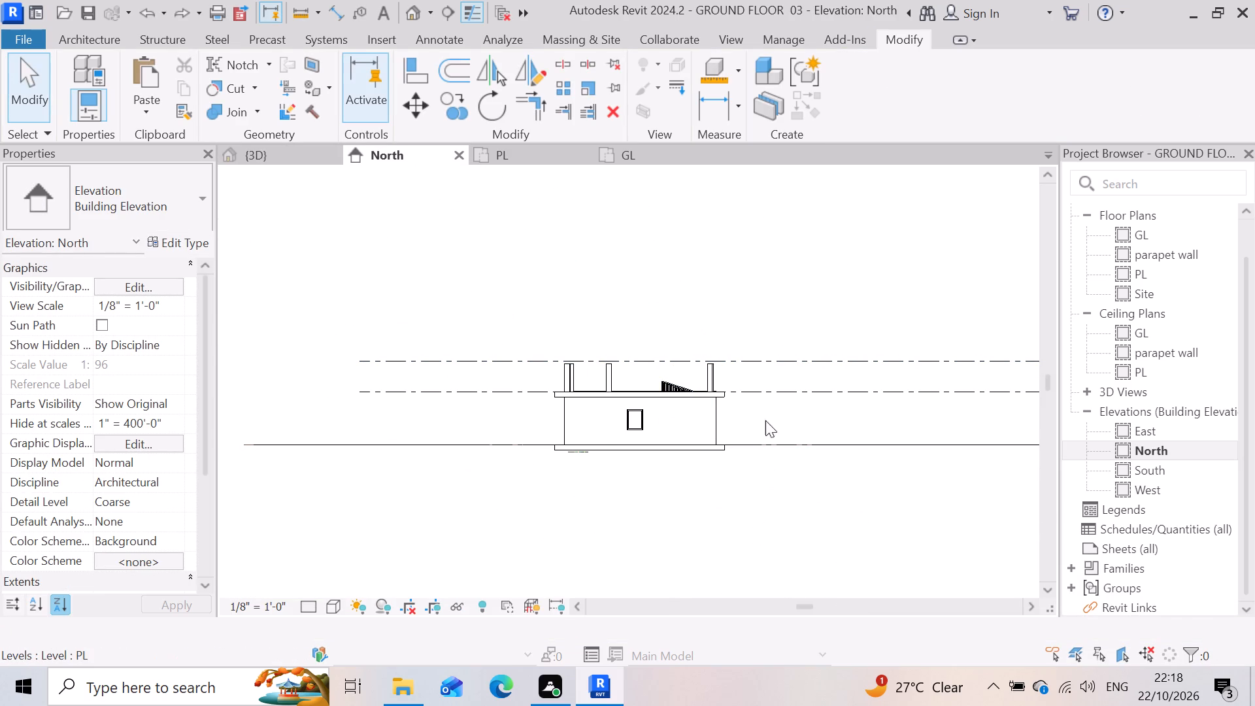
{"action": "left_click_drag", "start_coordinate": [765, 420], "coordinate": [503, 407]}
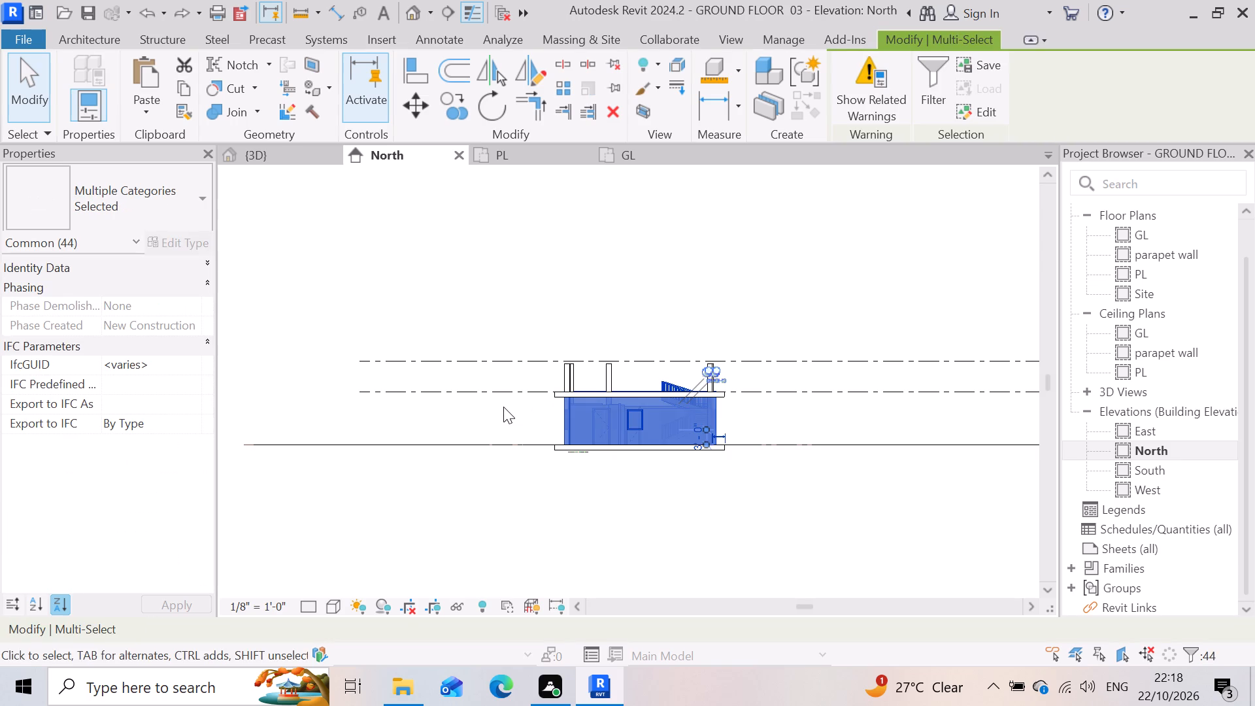
{"action": "left_click", "coordinate": [933, 66]}
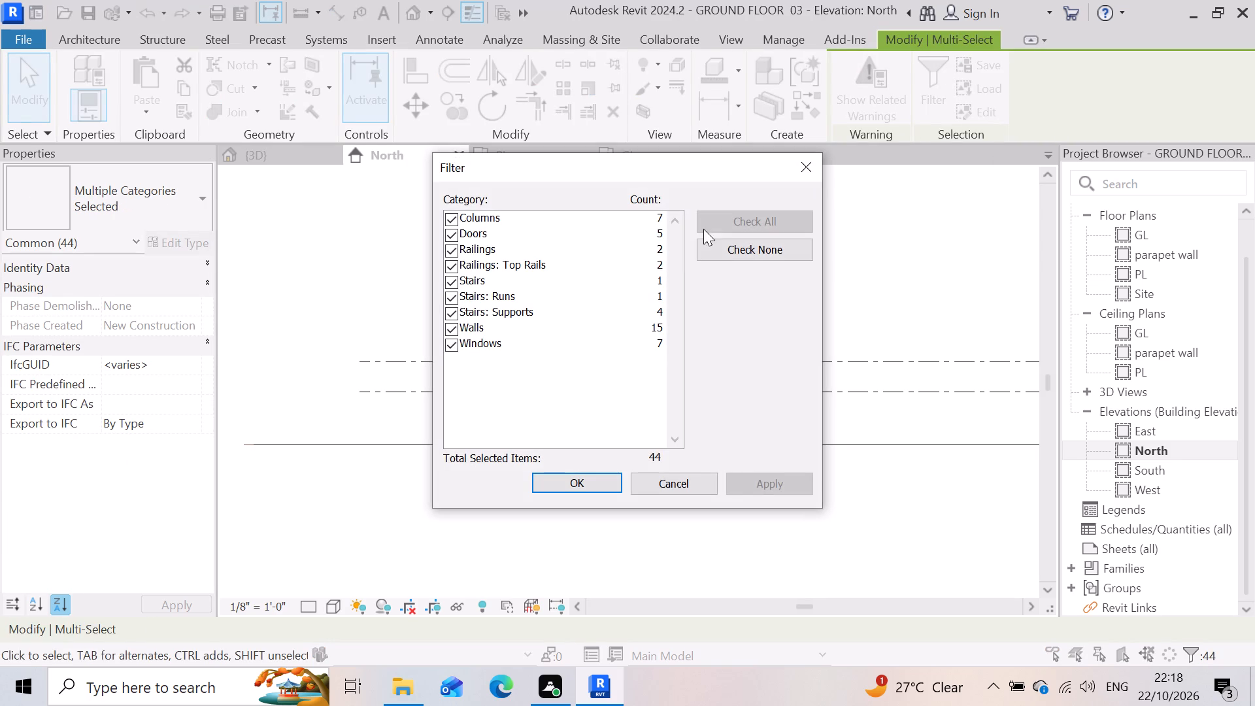
{"action": "left_click", "coordinate": [740, 253]}
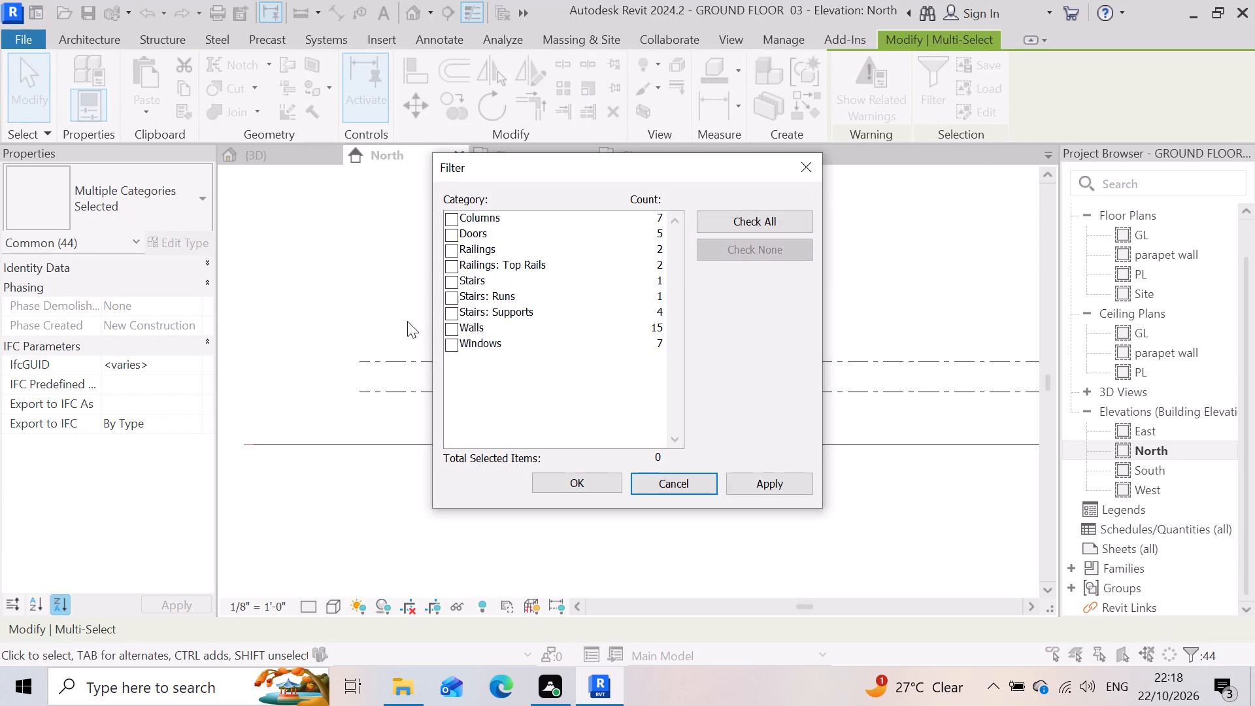
{"action": "left_click", "coordinate": [450, 324]}
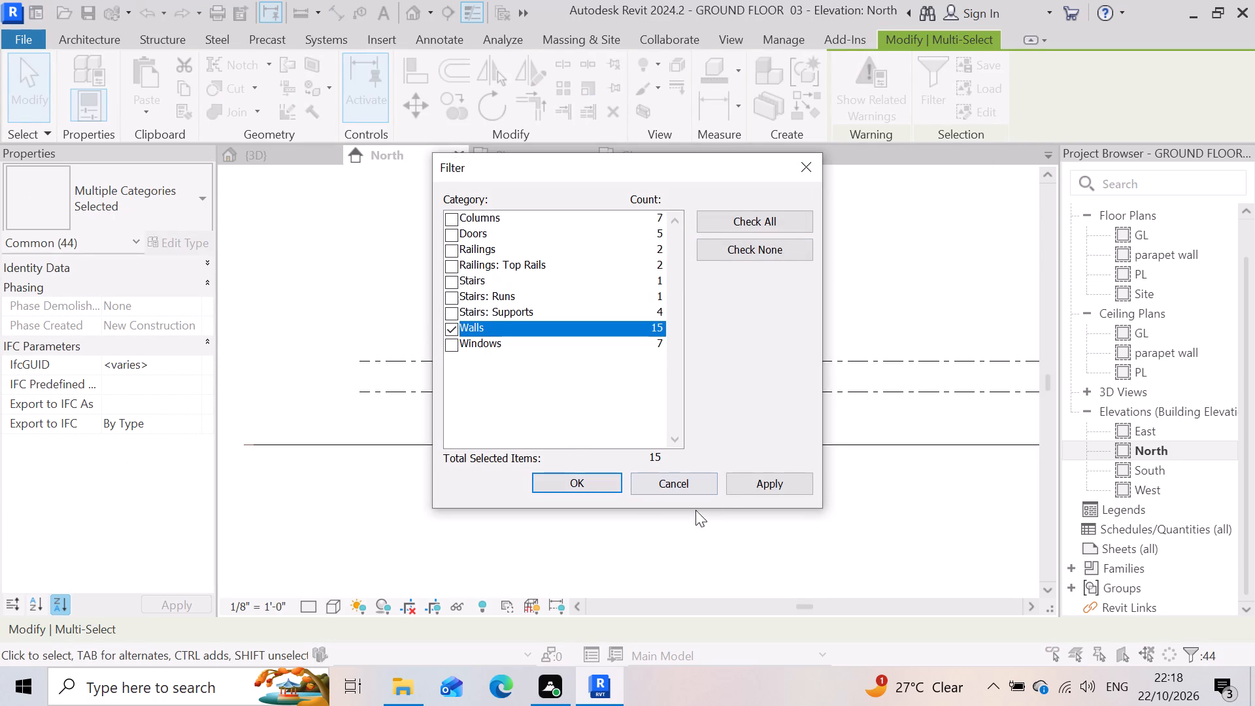
{"action": "left_click", "coordinate": [749, 482]}
{"action": "left_click", "coordinate": [606, 477]}
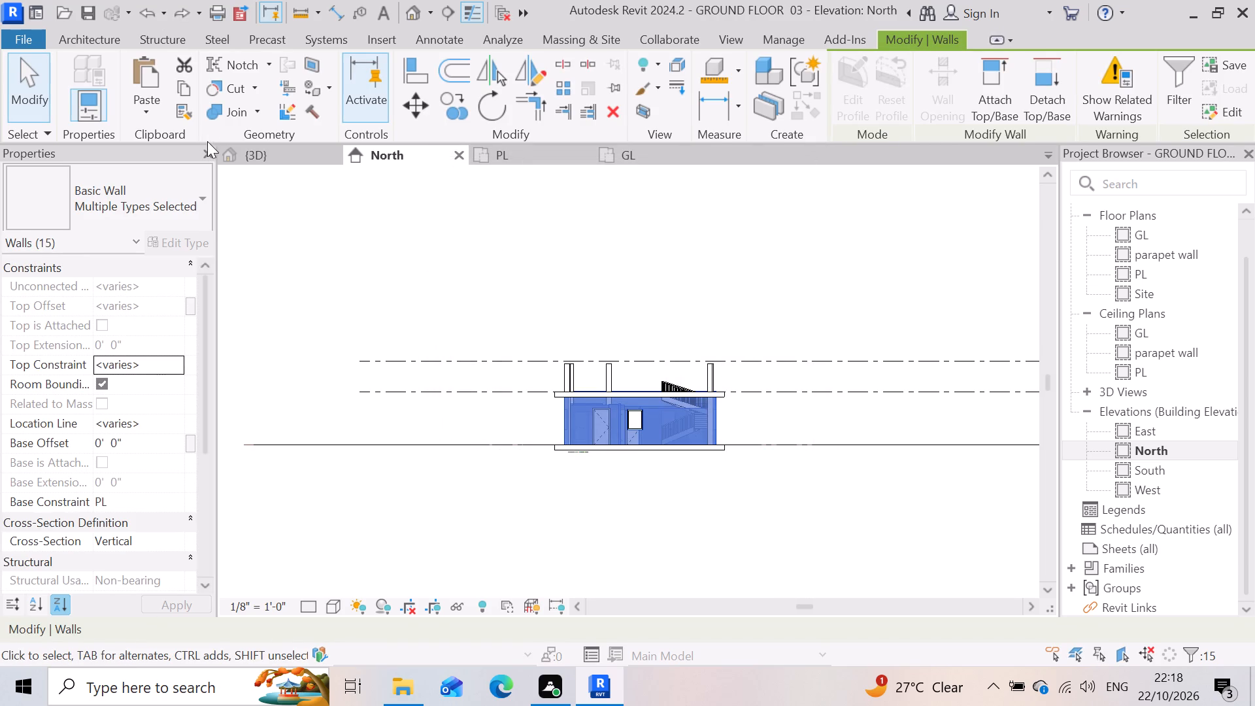
{"action": "left_click", "coordinate": [190, 82]}
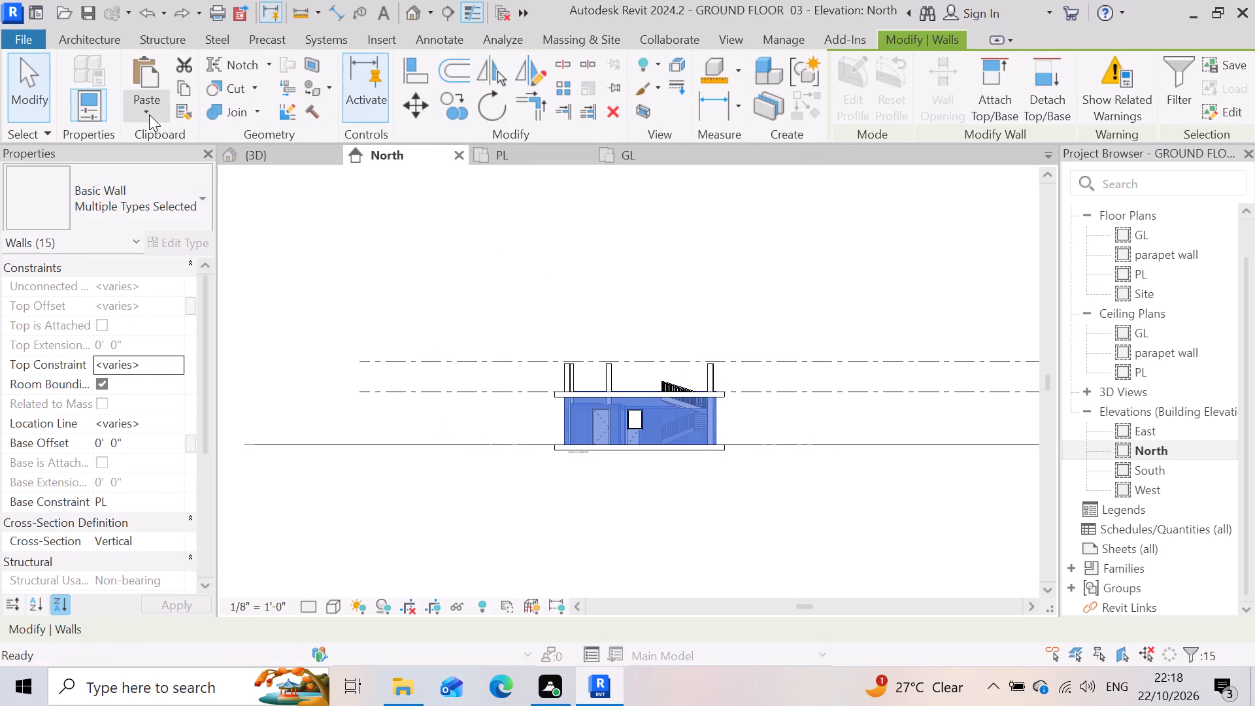
{"action": "left_click", "coordinate": [149, 114]}
{"action": "left_click", "coordinate": [229, 184]}
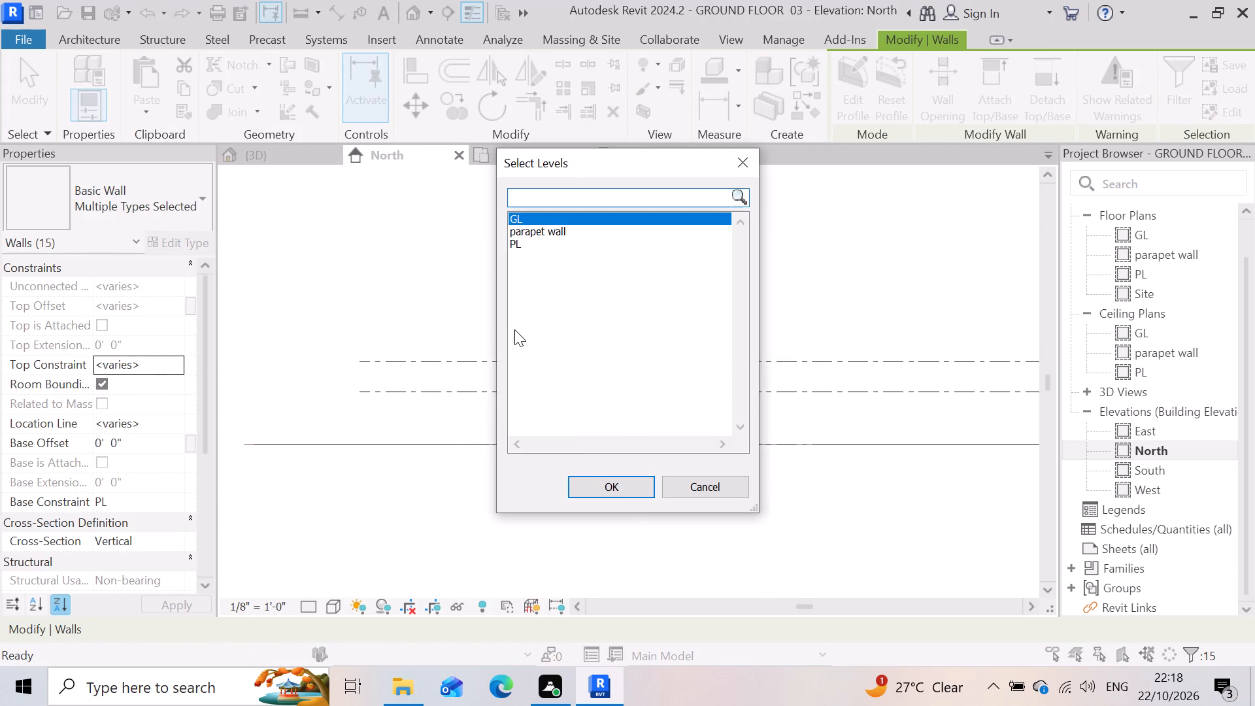
{"action": "left_click", "coordinate": [623, 482]}
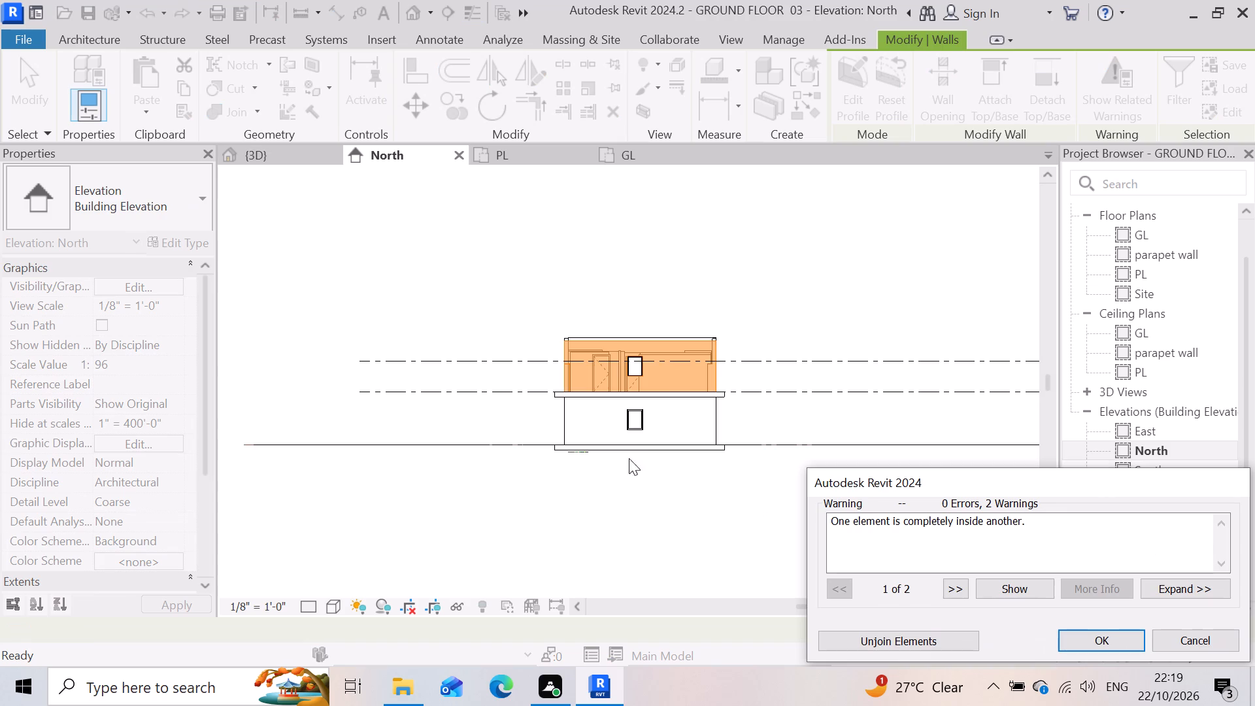
{"action": "scroll", "coordinate": [675, 388], "scroll_direction": "up", "scroll_amount": 3}
{"action": "left_click", "coordinate": [1116, 624]}
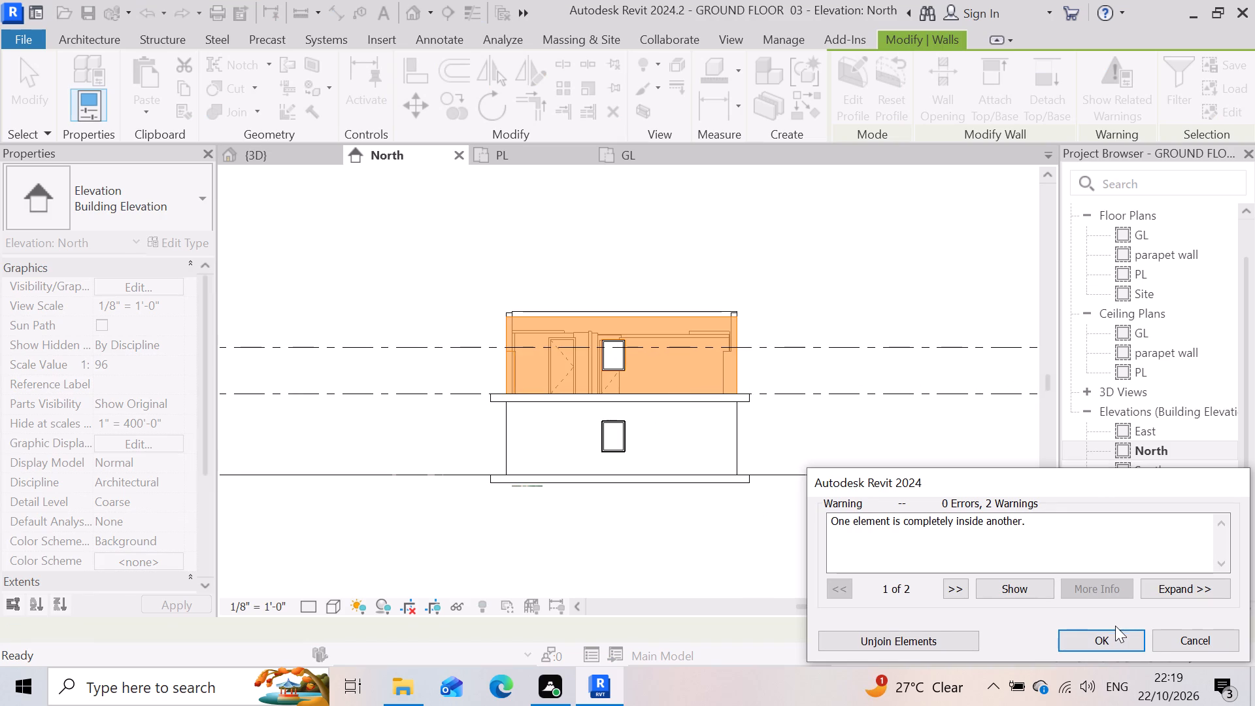
{"action": "left_click", "coordinate": [1115, 629]}
{"action": "scroll", "coordinate": [437, 386], "scroll_direction": "up", "scroll_amount": 3}
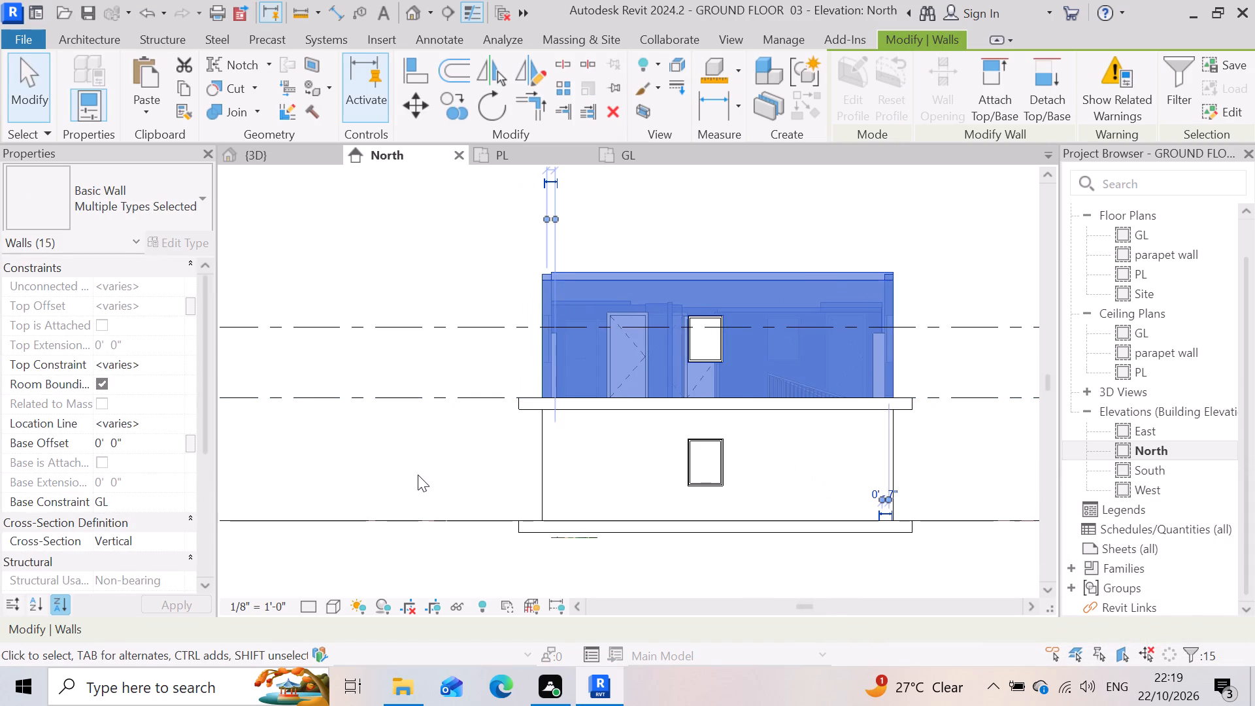
{"action": "left_click", "coordinate": [420, 477]}
Examine the pasted upper-storey walls in 3D and check the height constraints of the 9" side wall.
{"action": "left_click", "coordinate": [286, 159]}
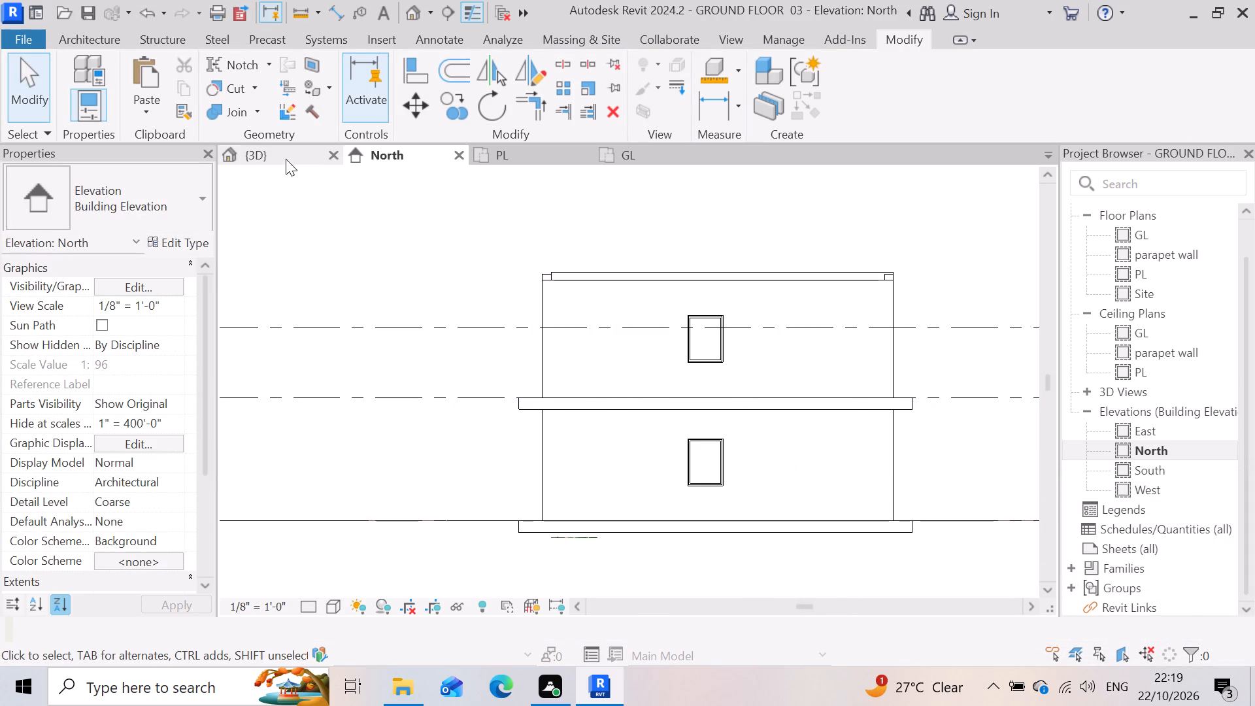
{"action": "scroll", "coordinate": [520, 494], "scroll_direction": "up", "scroll_amount": 3}
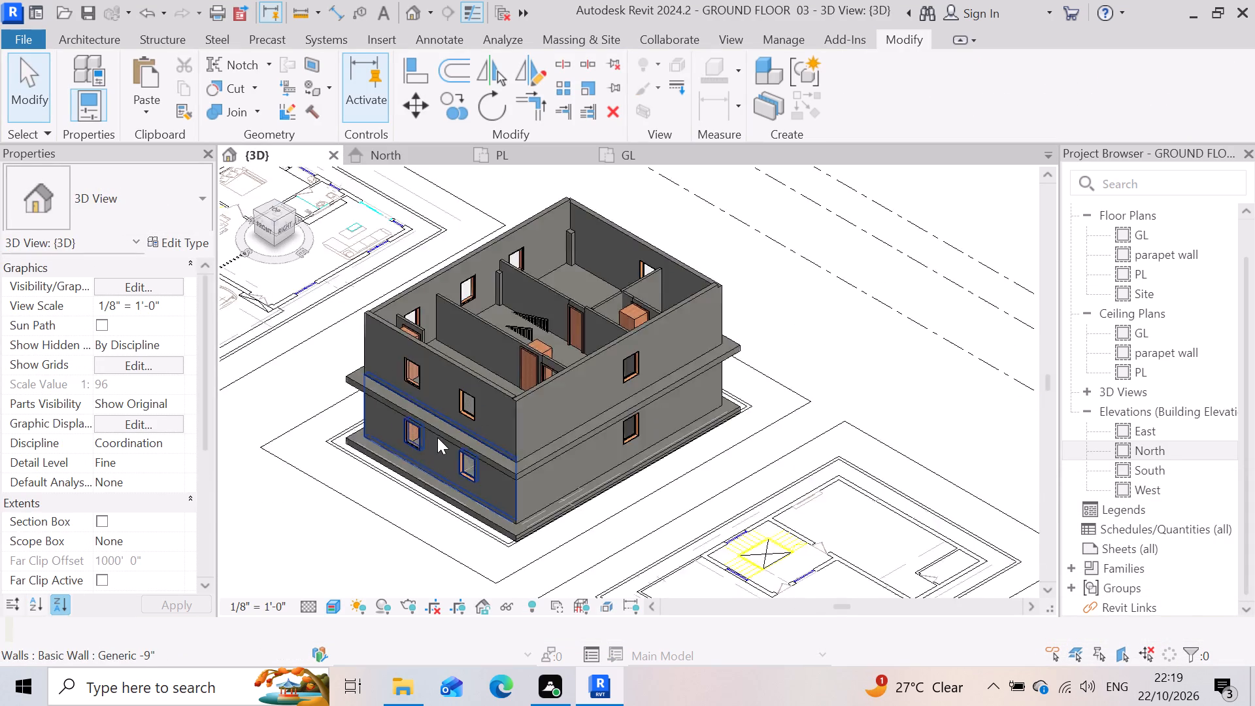
{"action": "scroll", "coordinate": [439, 437], "scroll_direction": "up", "scroll_amount": 4}
{"action": "scroll", "coordinate": [692, 377], "scroll_direction": "down", "scroll_amount": 4}
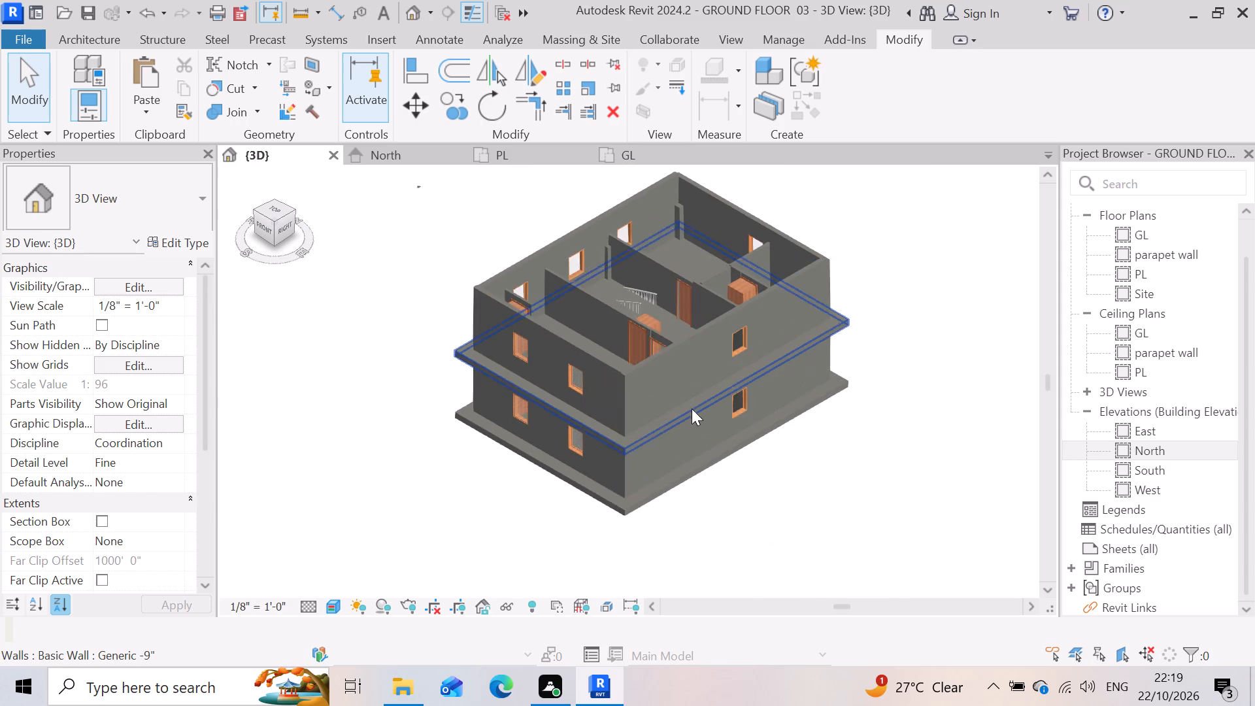
{"action": "left_click", "coordinate": [661, 386]}
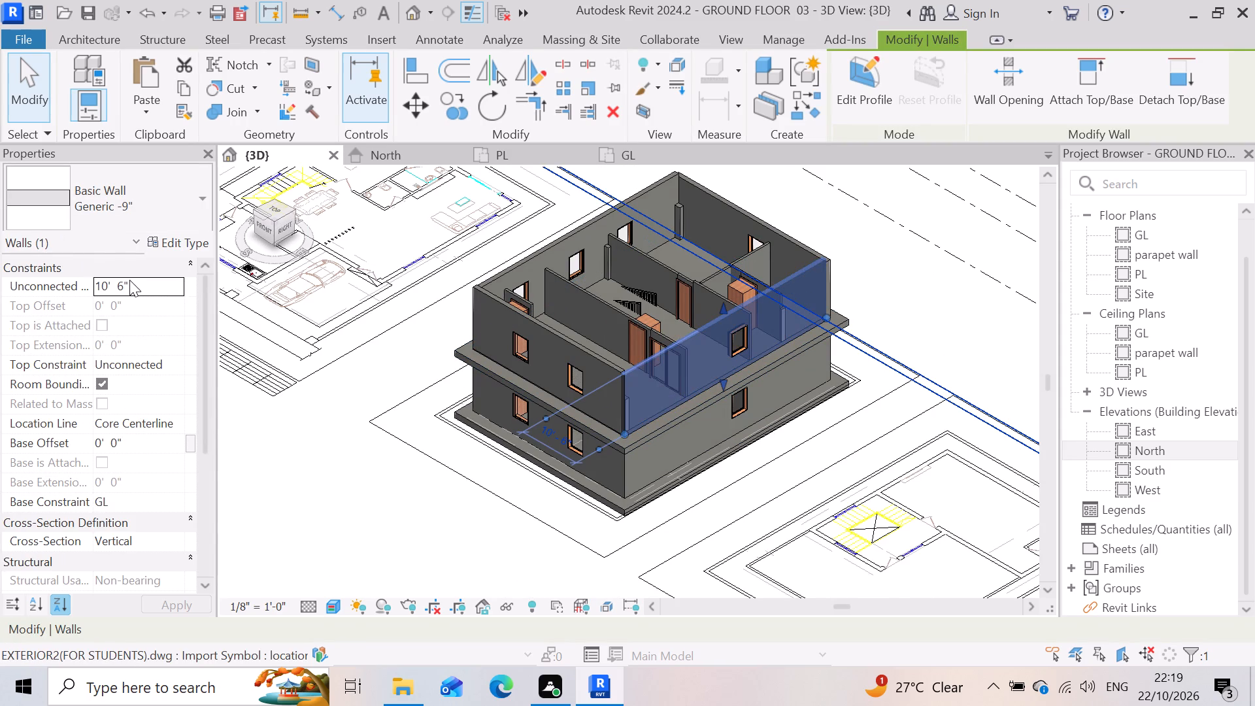
{"action": "left_click", "coordinate": [141, 288]}
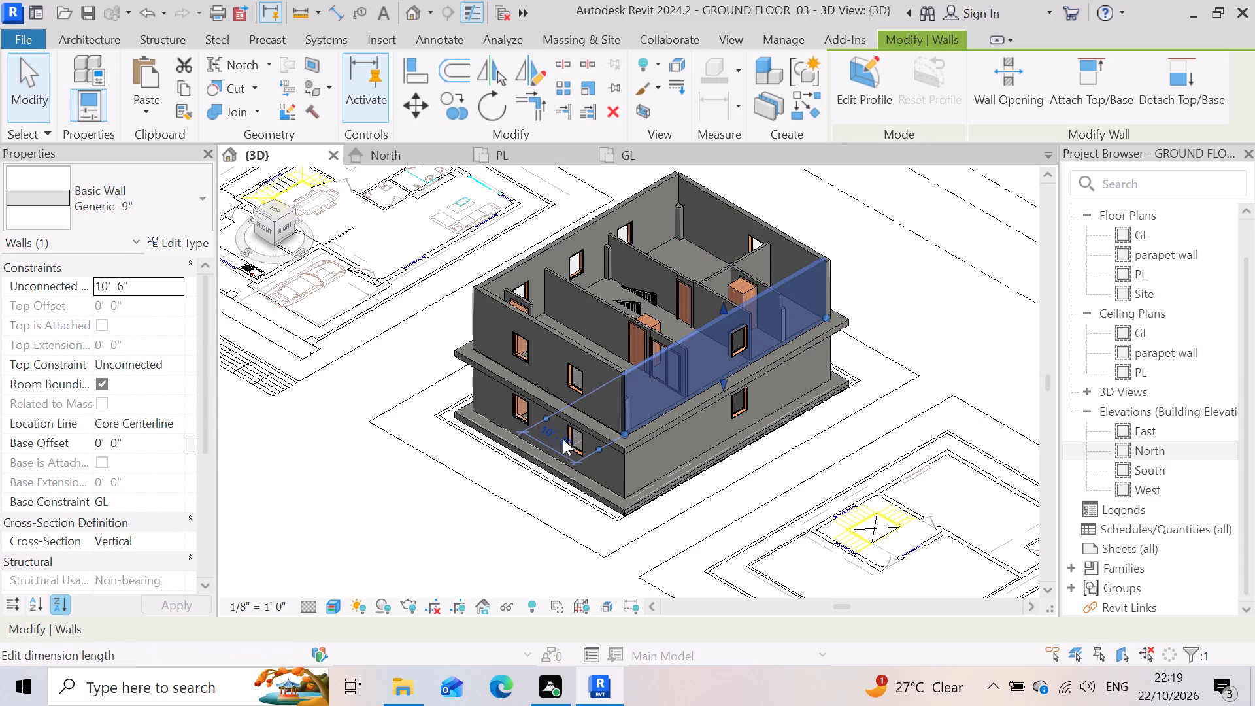
{"action": "scroll", "coordinate": [800, 371], "scroll_direction": "up", "scroll_amount": 3}
{"action": "scroll", "coordinate": [732, 283], "scroll_direction": "up", "scroll_amount": 5}
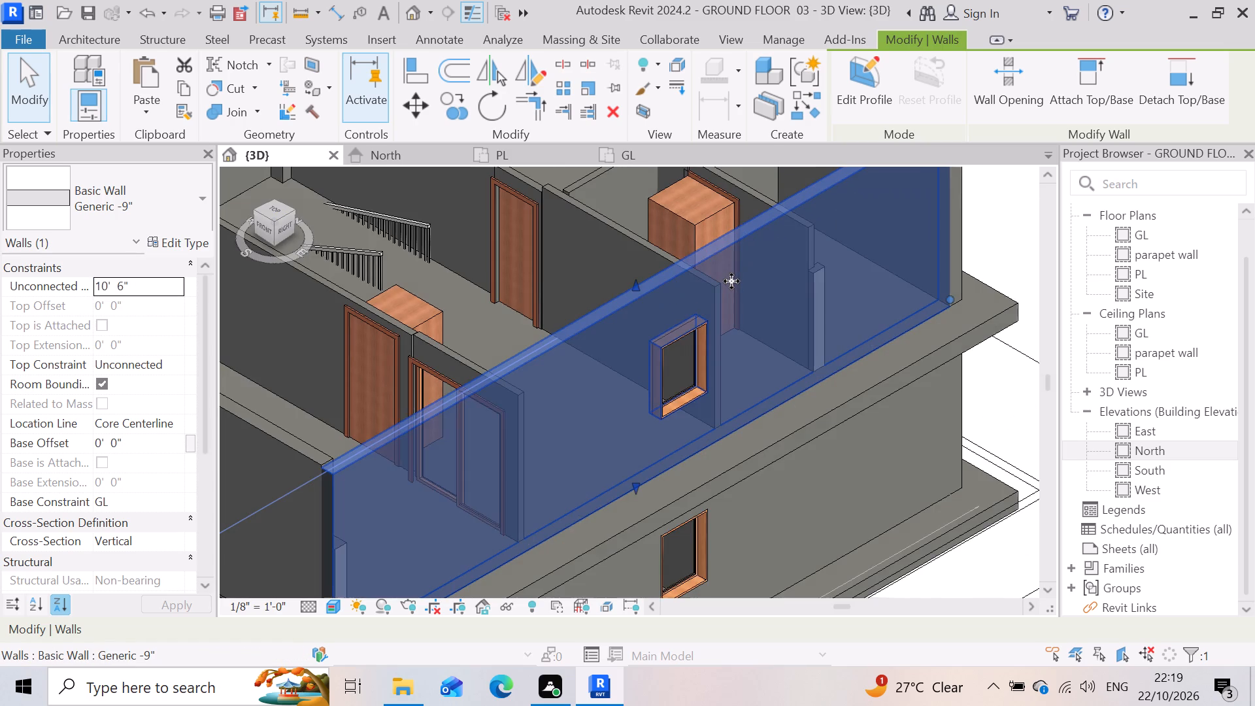
{"action": "scroll", "coordinate": [731, 281], "scroll_direction": "down", "scroll_amount": 7}
{"action": "left_click", "coordinate": [378, 522]}
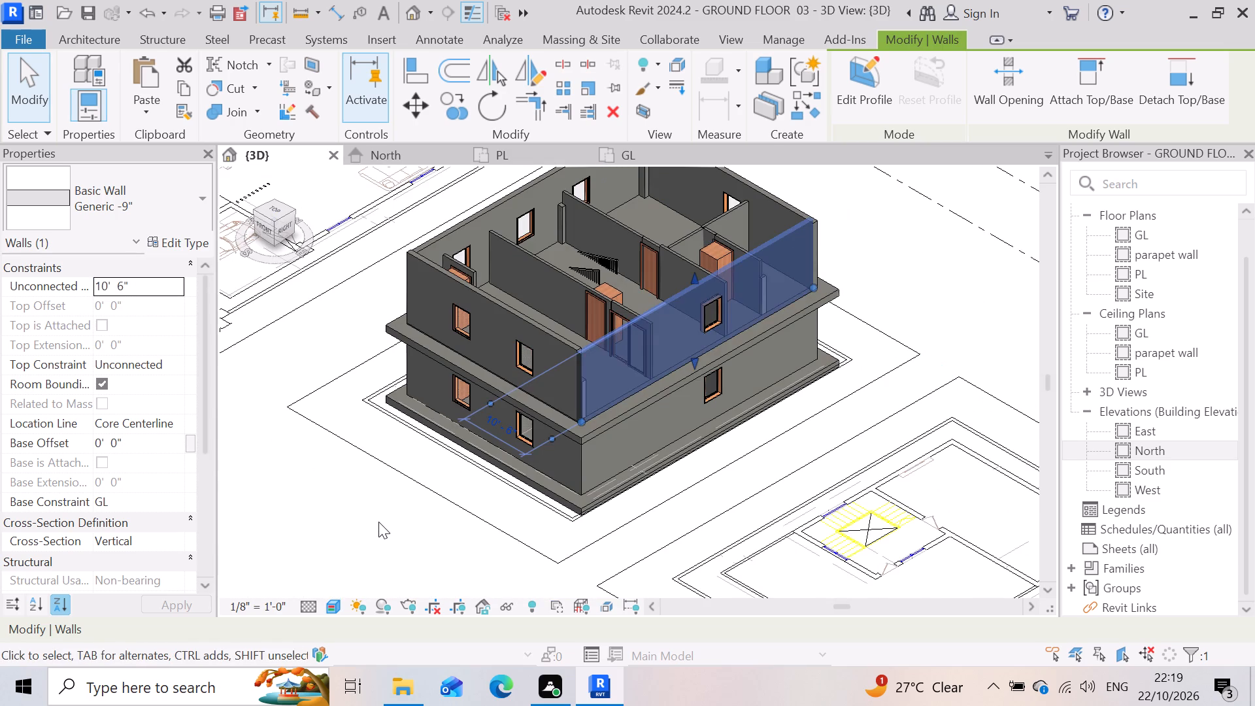
Set the top offset of the upper-storey 4.5" partition beside the single-flush door to -6".
{"action": "scroll", "coordinate": [535, 298], "scroll_direction": "up", "scroll_amount": 3}
{"action": "left_click", "coordinate": [554, 250]}
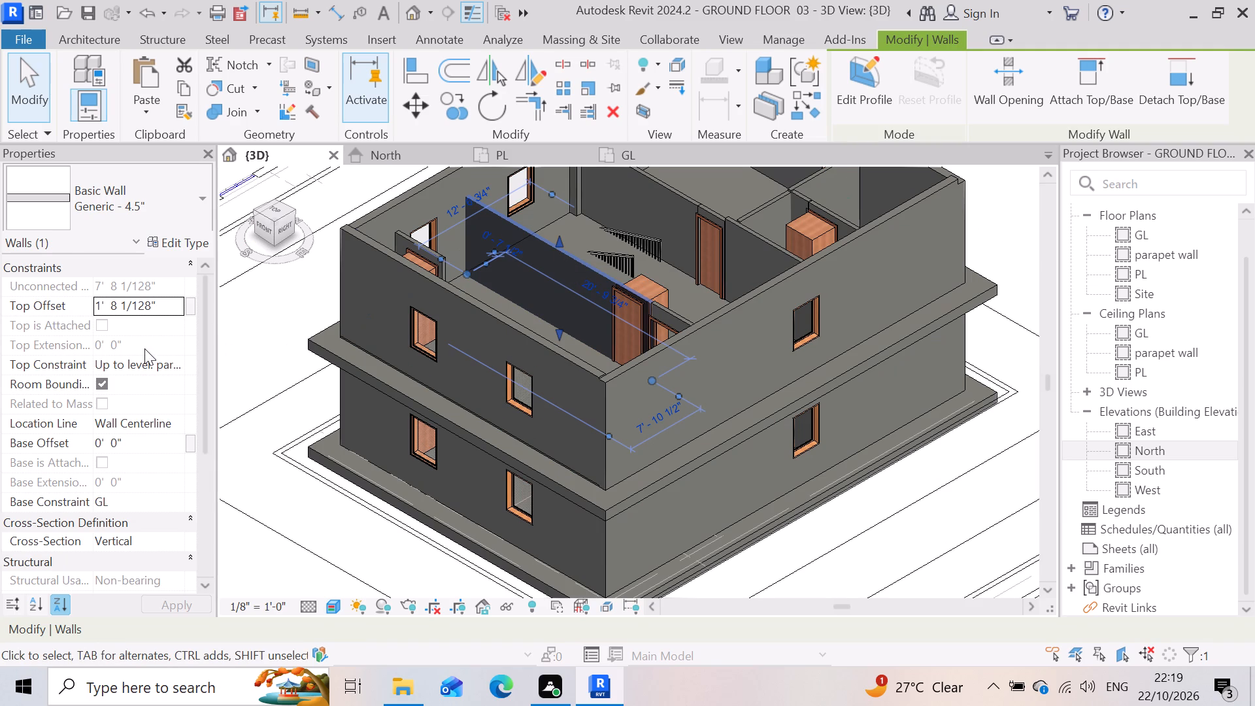
{"action": "left_click", "coordinate": [165, 305]}
{"action": "left_click_drag", "start_coordinate": [171, 305], "coordinate": [37, 329]}
{"action": "key", "text": "minus"}
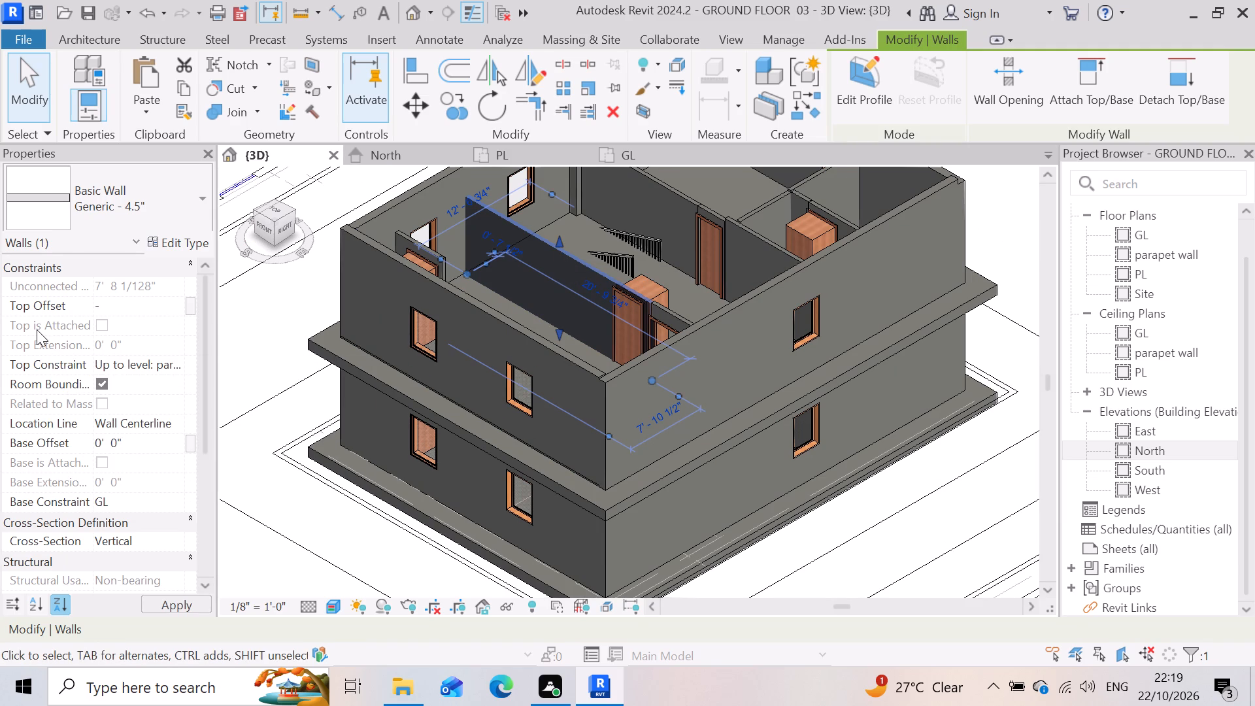
{"action": "key", "text": "6"}
{"action": "key", "text": "shift+quotedbl"}
{"action": "key", "text": "Return"}
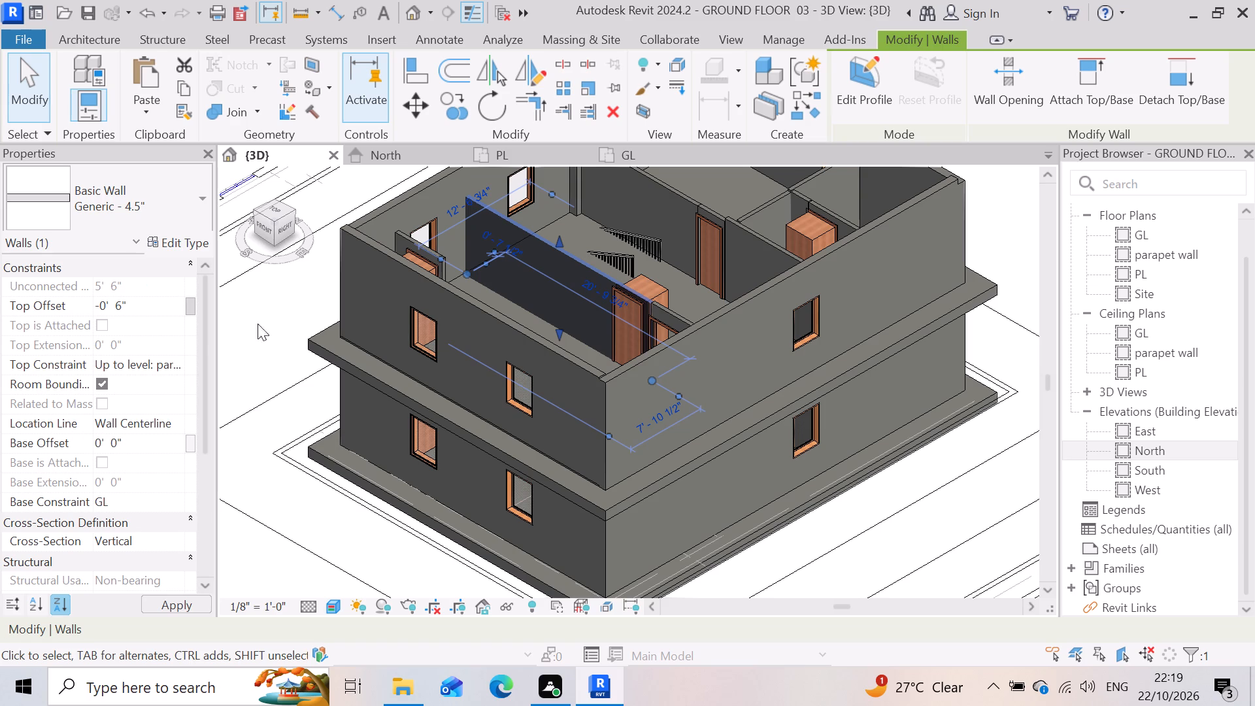
Examine how the lowered 4.5" partition meets the neighbouring doors, exterior walls and floor slab in 3D.
{"action": "scroll", "coordinate": [699, 347], "scroll_direction": "up", "scroll_amount": 8}
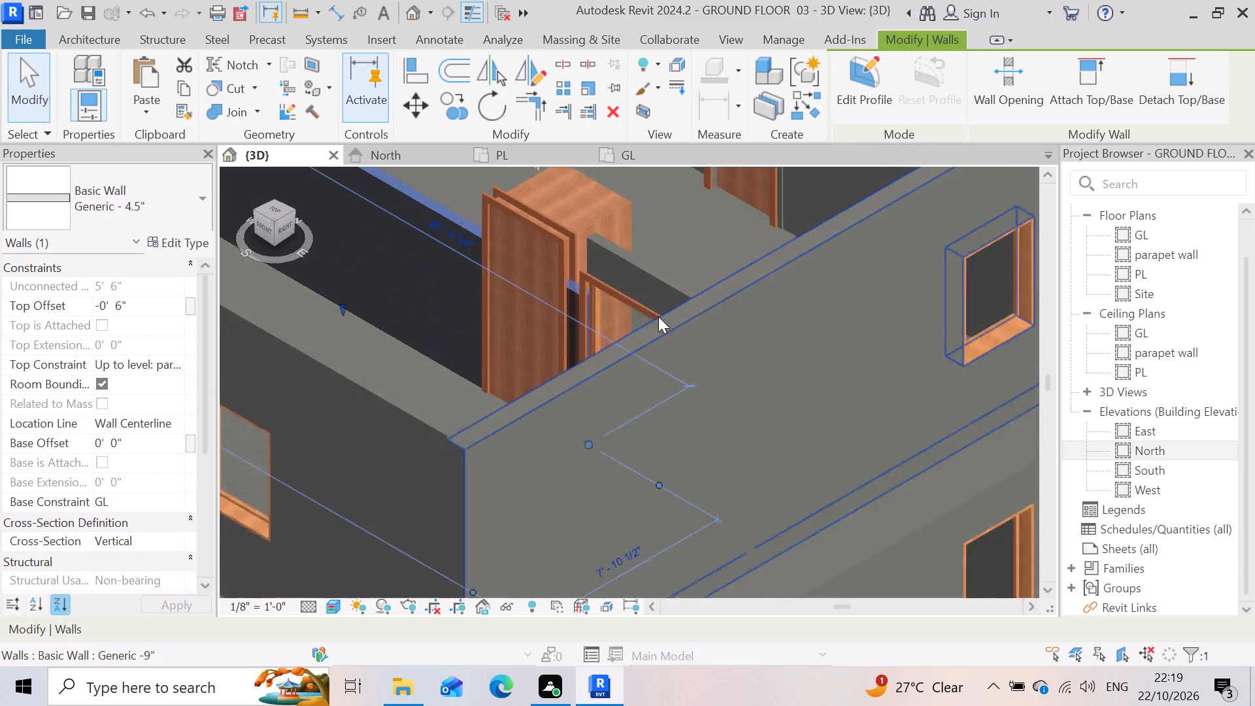
{"action": "scroll", "coordinate": [495, 301], "scroll_direction": "up", "scroll_amount": 3}
{"action": "scroll", "coordinate": [692, 282], "scroll_direction": "down", "scroll_amount": 9}
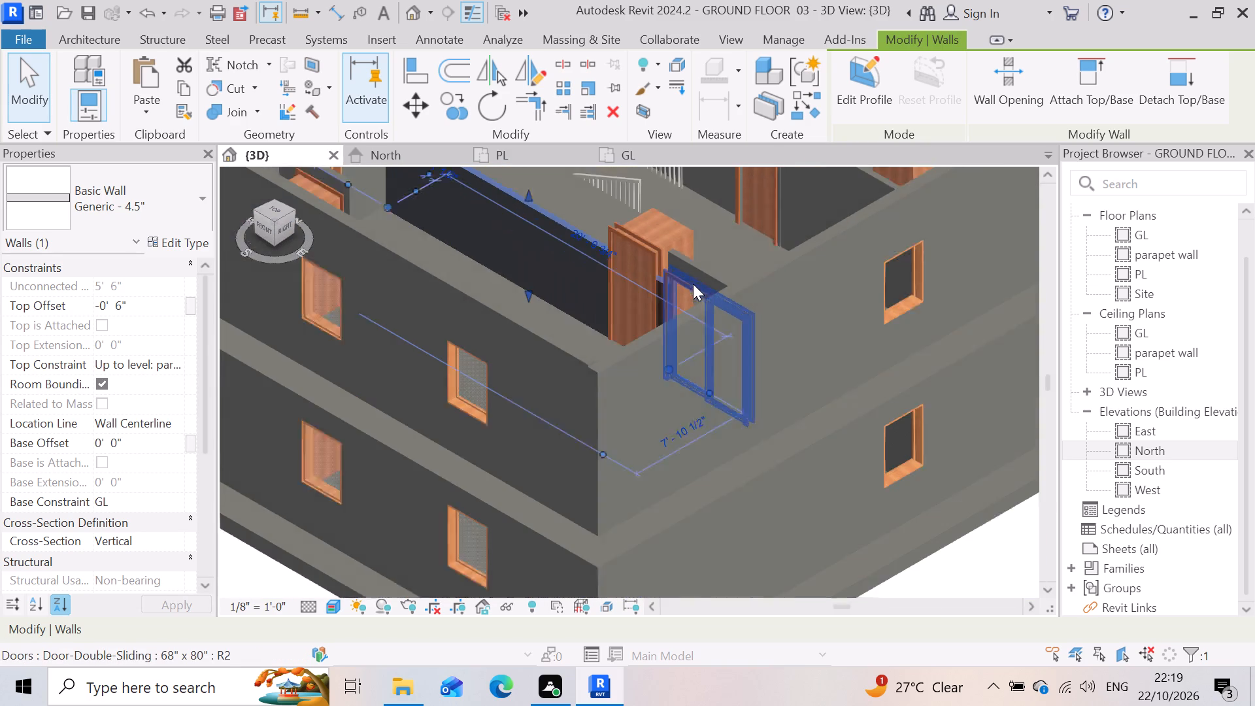
{"action": "scroll", "coordinate": [670, 357], "scroll_direction": "down", "scroll_amount": 2}
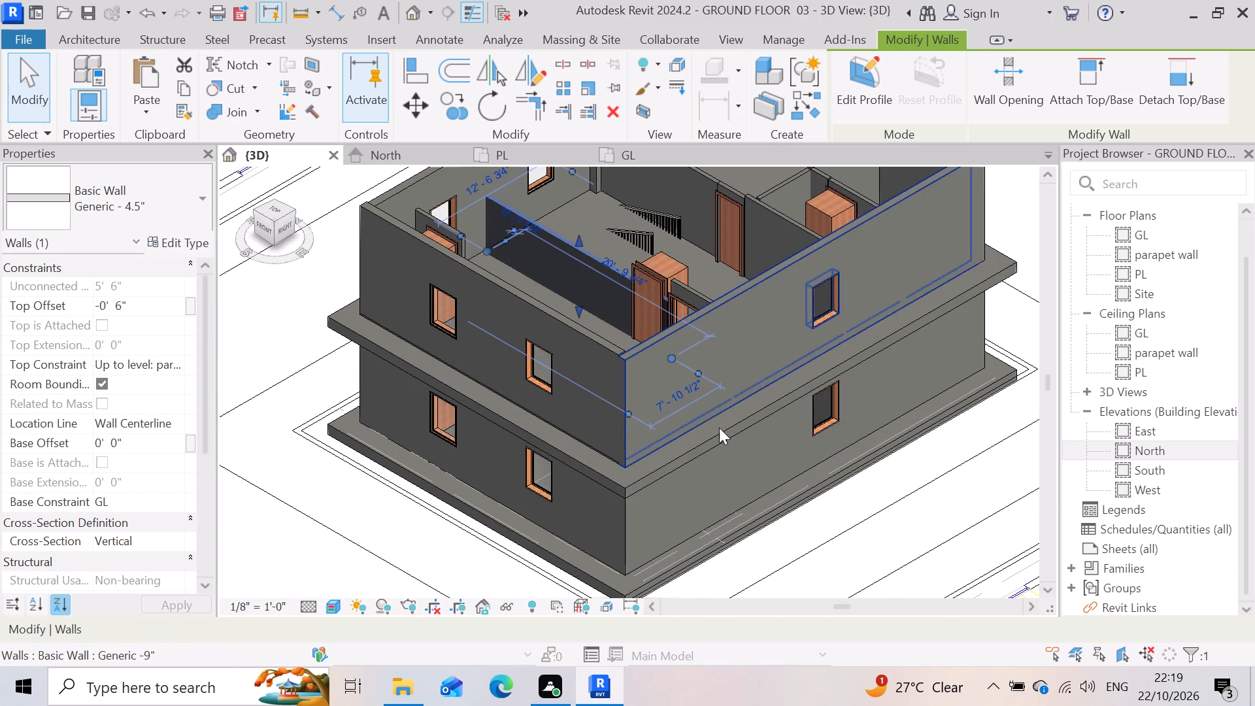
{"action": "scroll", "coordinate": [632, 324], "scroll_direction": "down", "scroll_amount": 3}
{"action": "scroll", "coordinate": [563, 237], "scroll_direction": "up", "scroll_amount": 4}
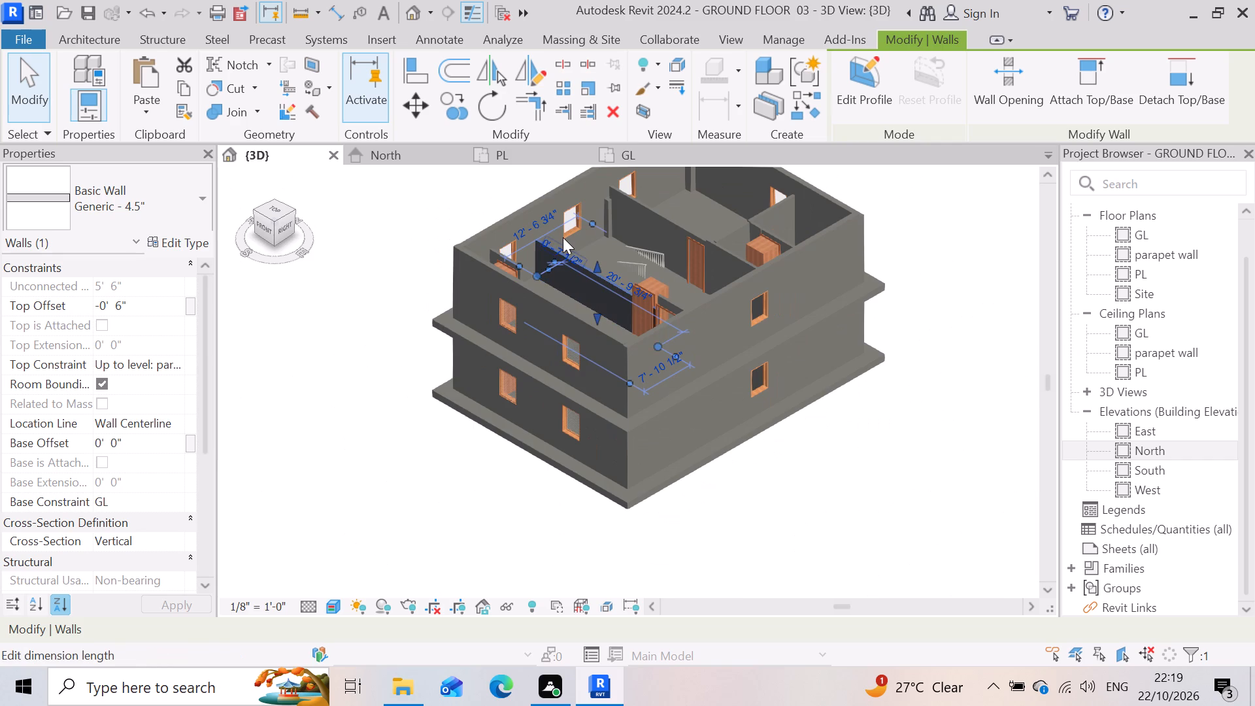
{"action": "scroll", "coordinate": [562, 237], "scroll_direction": "up", "scroll_amount": 4}
{"action": "left_click", "coordinate": [543, 395]}
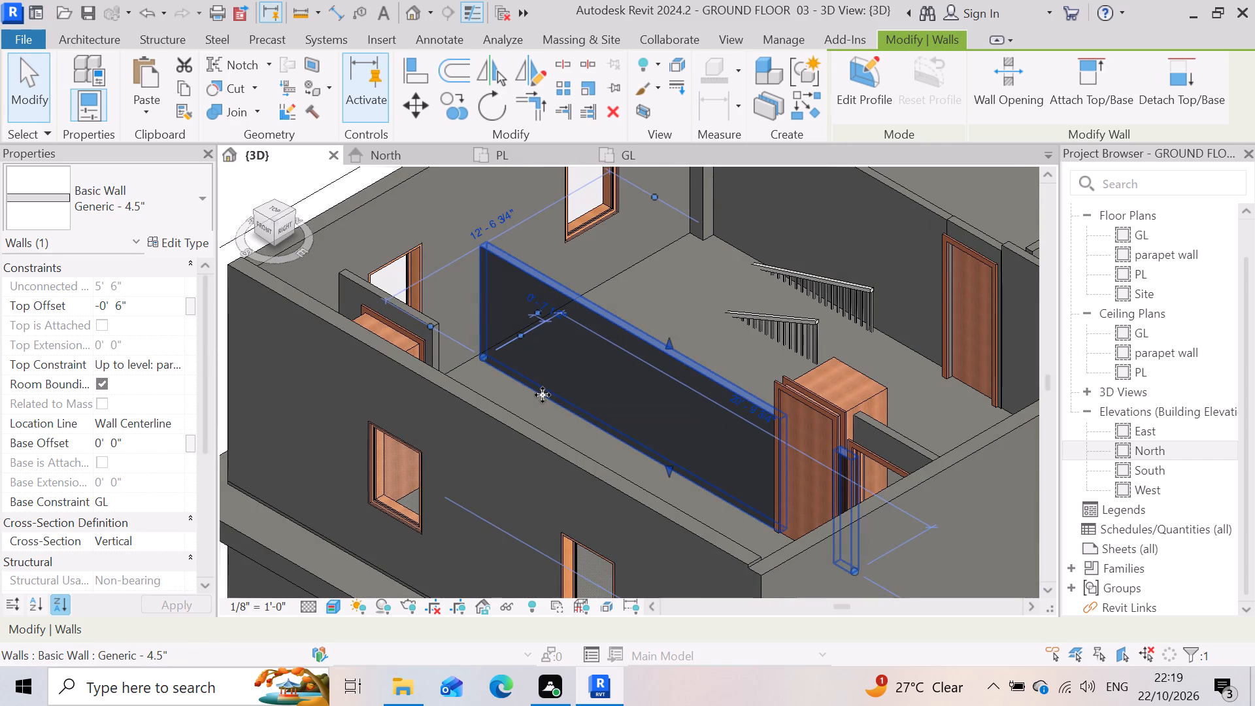
{"action": "scroll", "coordinate": [682, 403], "scroll_direction": "up", "scroll_amount": 4}
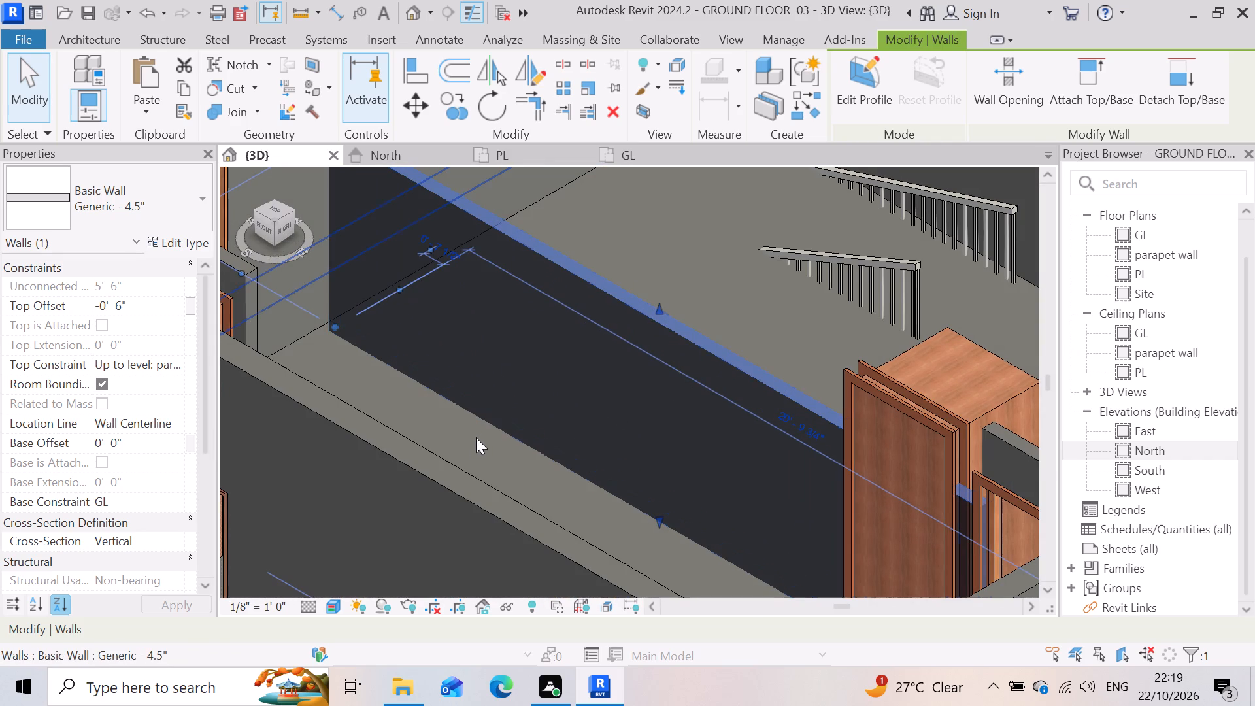
{"action": "left_click", "coordinate": [469, 446]}
Set the sill height of the upper-storey 2'8"X7' single-flush door in the lowered 4.5" partition to -3'.
{"action": "scroll", "coordinate": [661, 292], "scroll_direction": "down", "scroll_amount": 6}
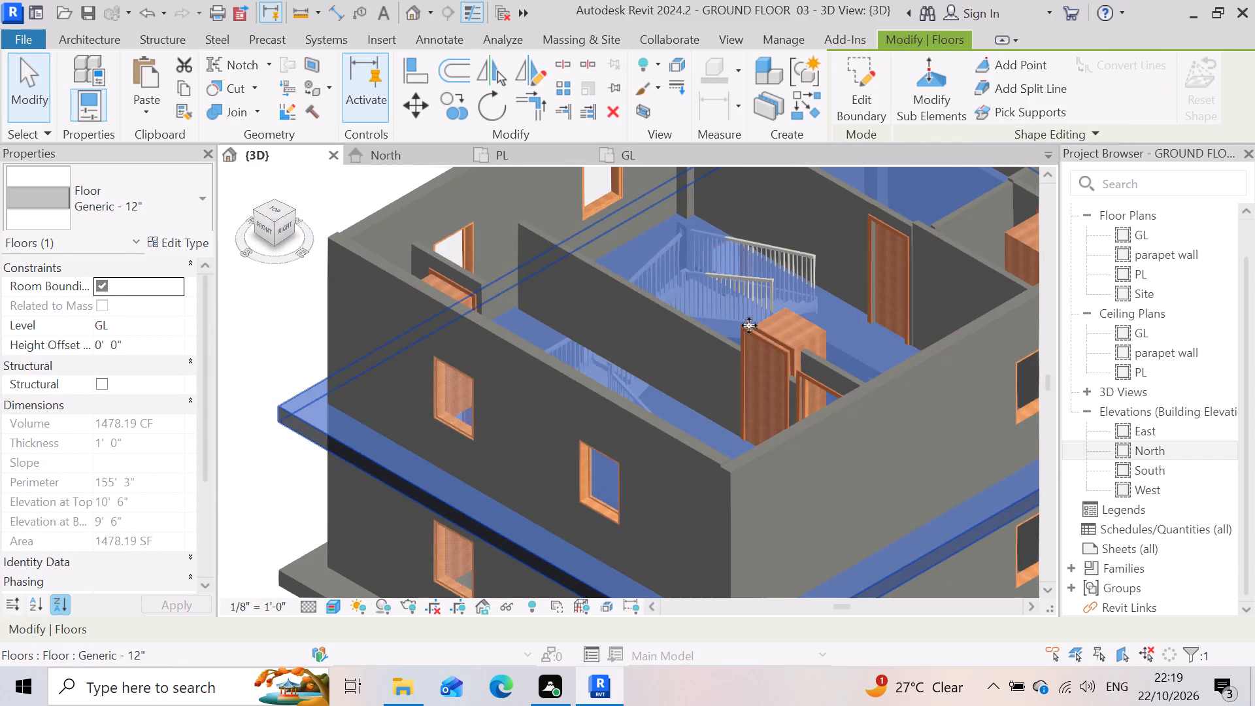
{"action": "left_click", "coordinate": [770, 392]}
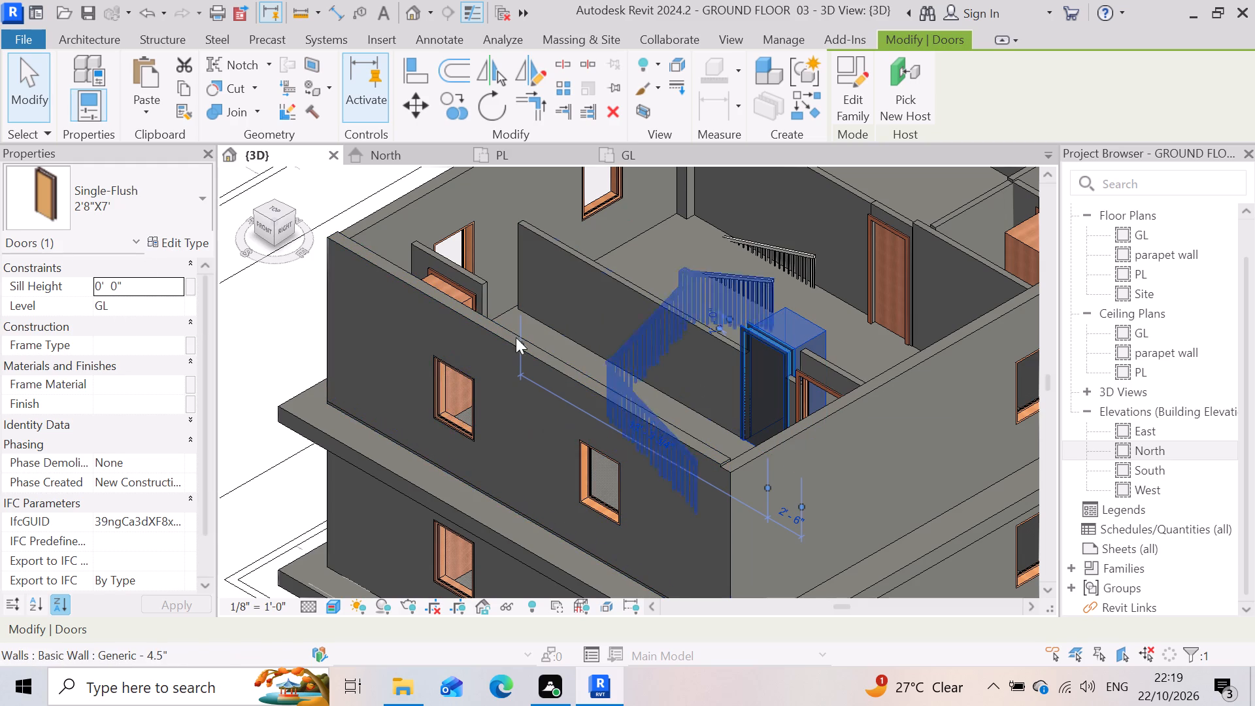
{"action": "left_click", "coordinate": [137, 290]}
{"action": "left_click_drag", "start_coordinate": [139, 292], "coordinate": [59, 294]}
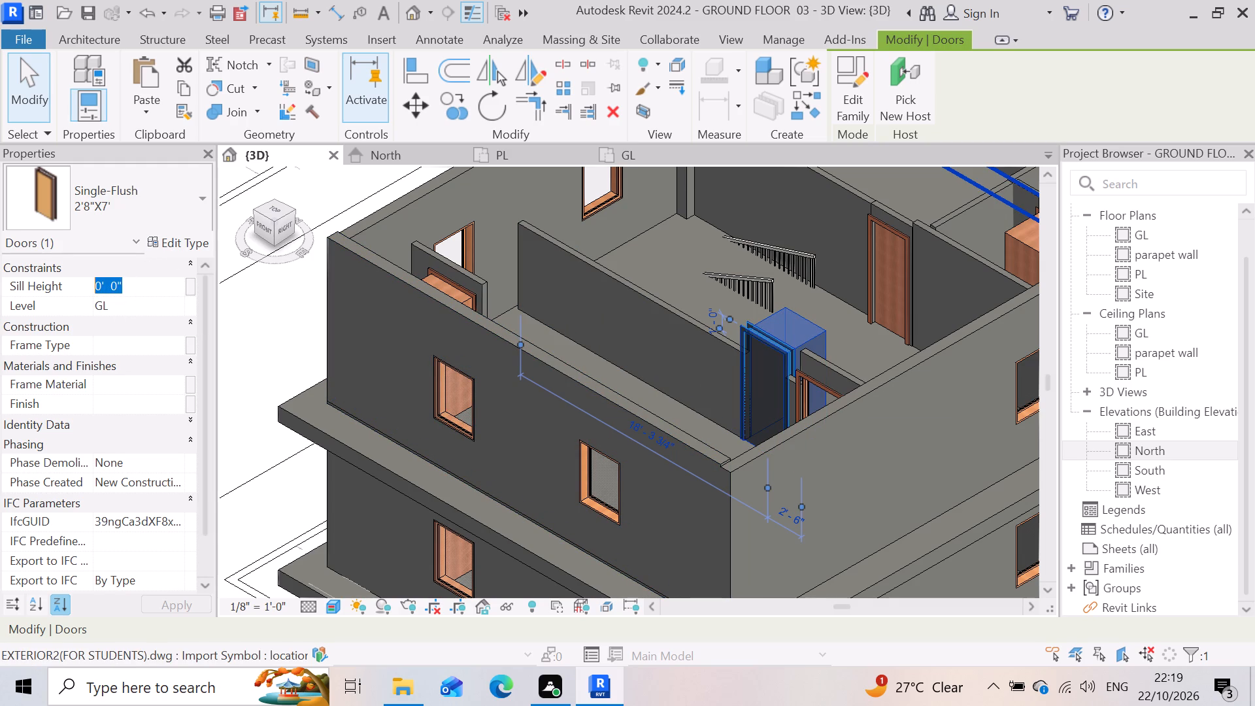
{"action": "left_click_drag", "start_coordinate": [59, 294], "coordinate": [52, 294]}
{"action": "key", "text": "minus"}
{"action": "key", "text": "3"}
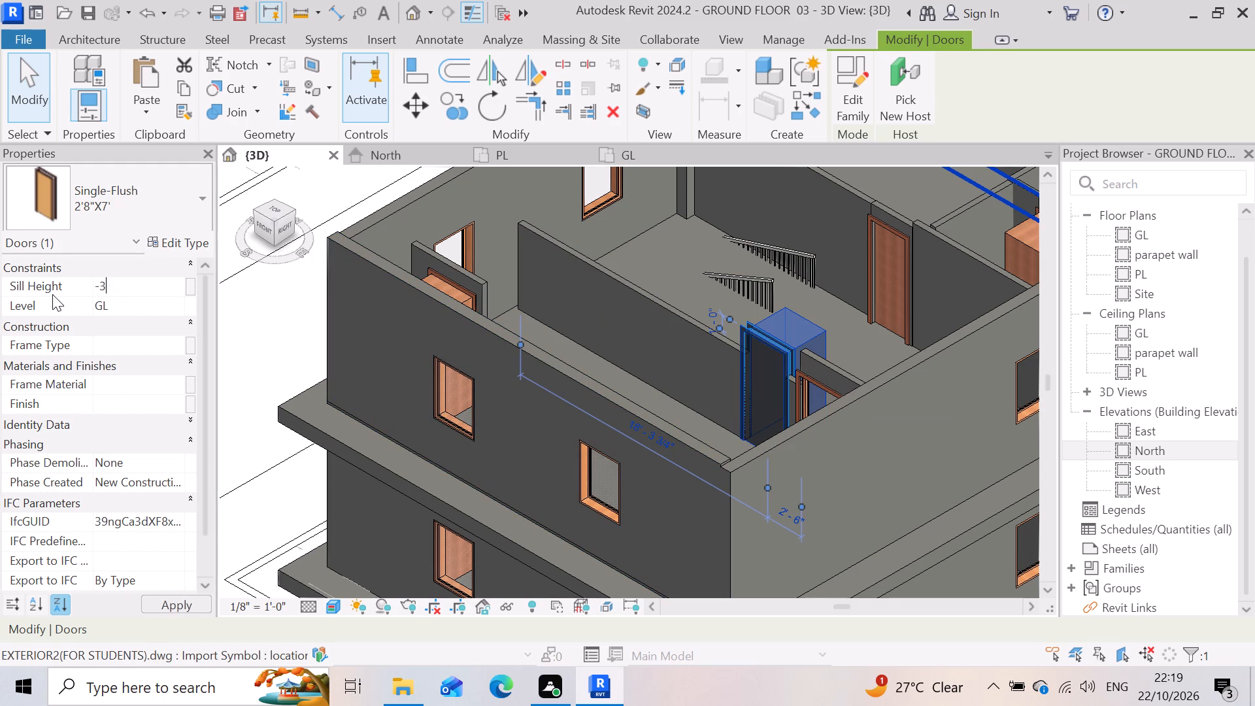
{"action": "key", "text": "apostrophe"}
{"action": "key", "text": "Return"}
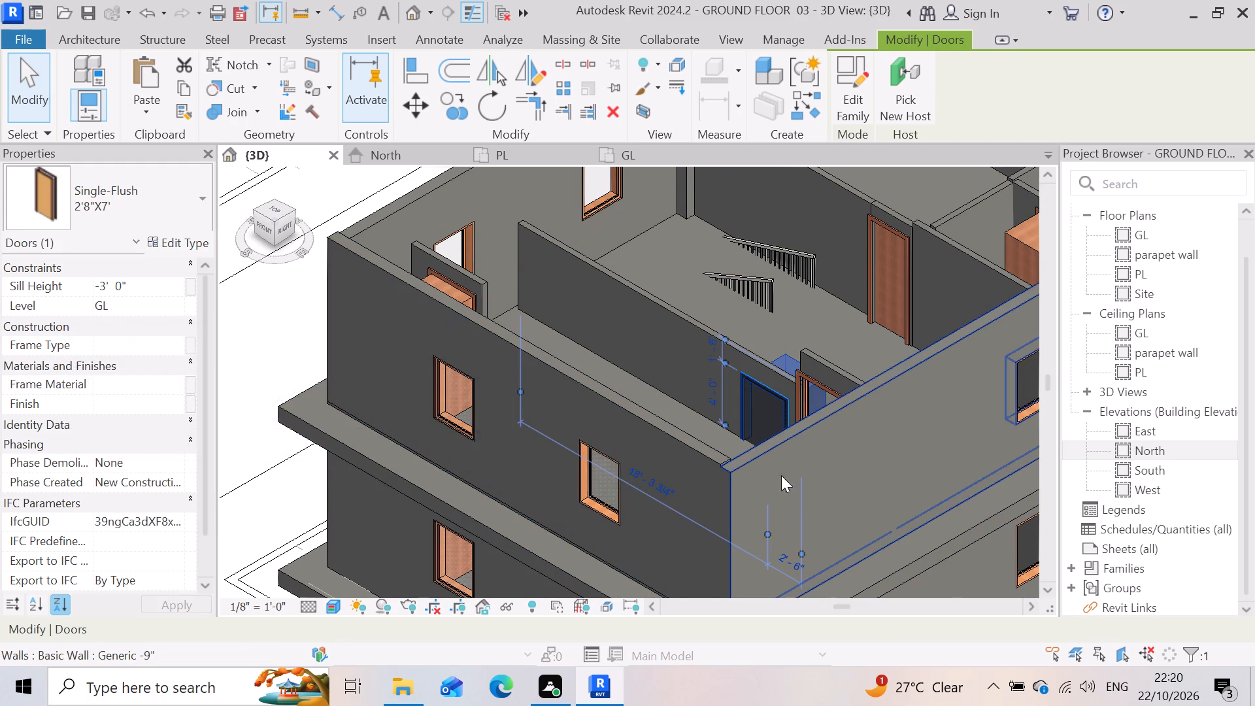
Examine the lowered 2'8"X7' single-flush door and the surrounding upper-storey walls and partitions in 3D.
{"action": "scroll", "coordinate": [828, 419], "scroll_direction": "up", "scroll_amount": 5}
{"action": "scroll", "coordinate": [749, 402], "scroll_direction": "up", "scroll_amount": 4}
{"action": "scroll", "coordinate": [792, 294], "scroll_direction": "down", "scroll_amount": 4}
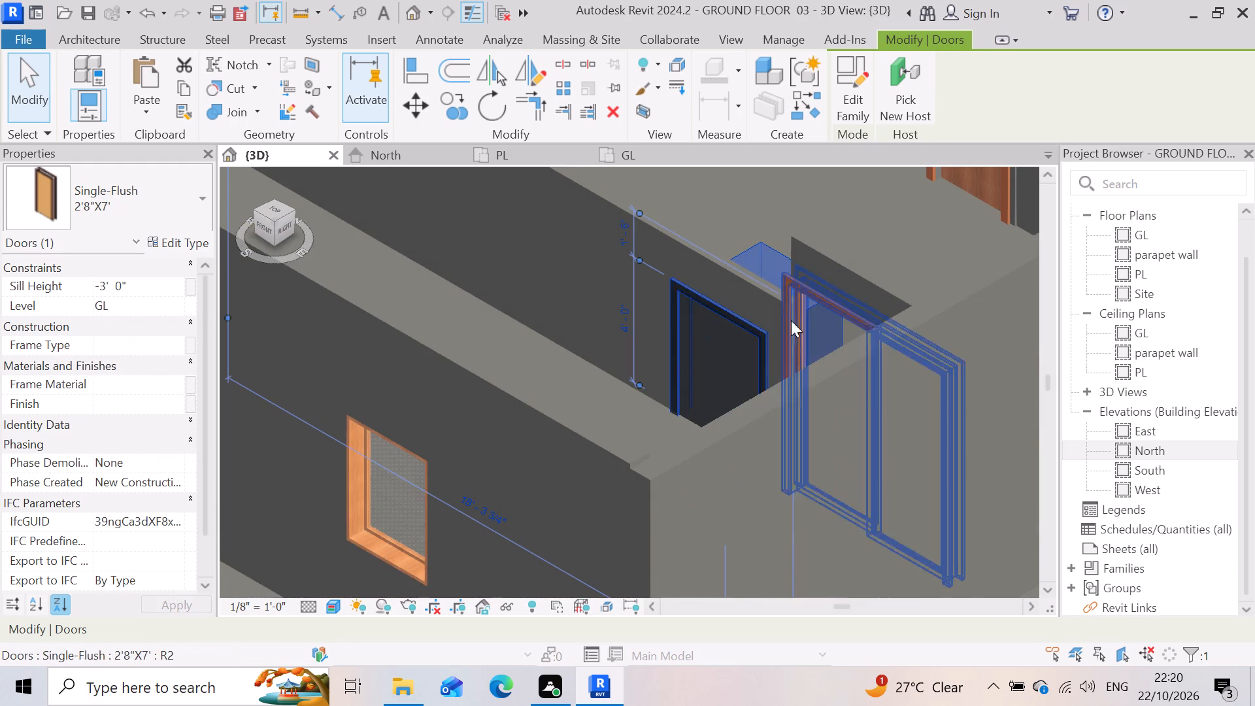
{"action": "scroll", "coordinate": [703, 422], "scroll_direction": "down", "scroll_amount": 3}
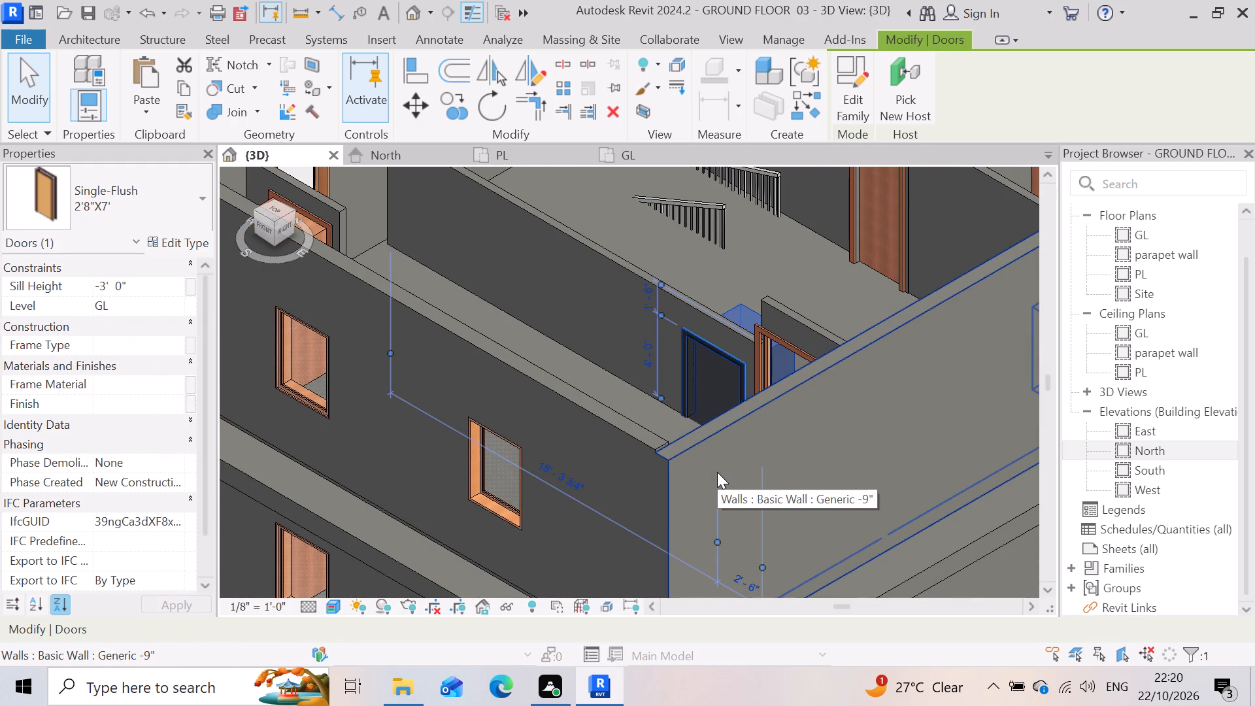
{"action": "key", "text": "Escape"}
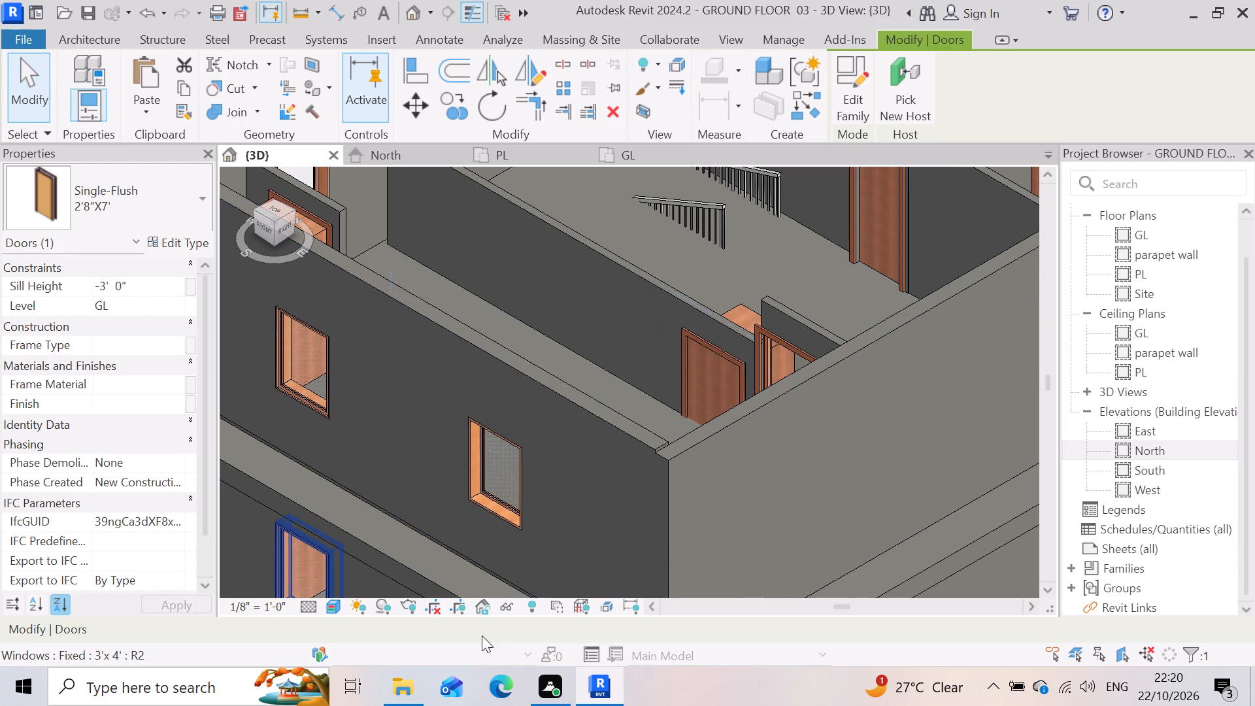
{"action": "scroll", "coordinate": [663, 548], "scroll_direction": "up", "scroll_amount": 3}
{"action": "scroll", "coordinate": [956, 282], "scroll_direction": "down", "scroll_amount": 5}
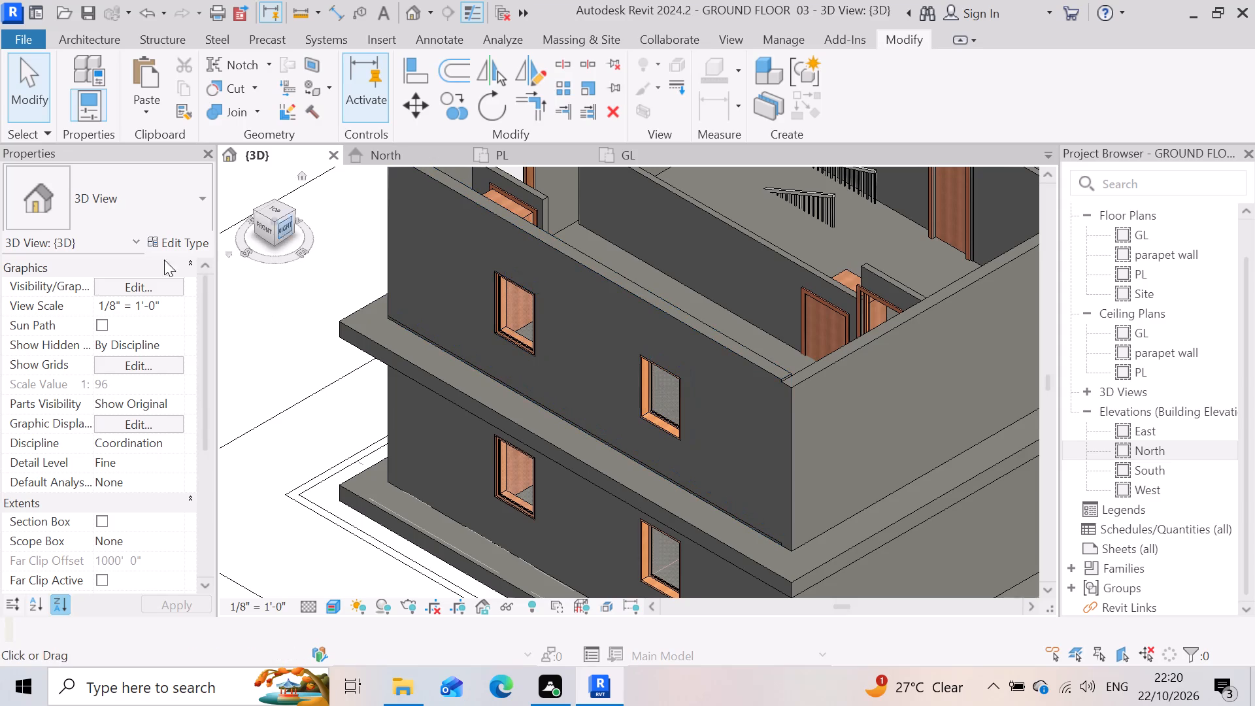
{"action": "scroll", "coordinate": [506, 416], "scroll_direction": "down", "scroll_amount": 4}
{"action": "scroll", "coordinate": [777, 283], "scroll_direction": "up", "scroll_amount": 2}
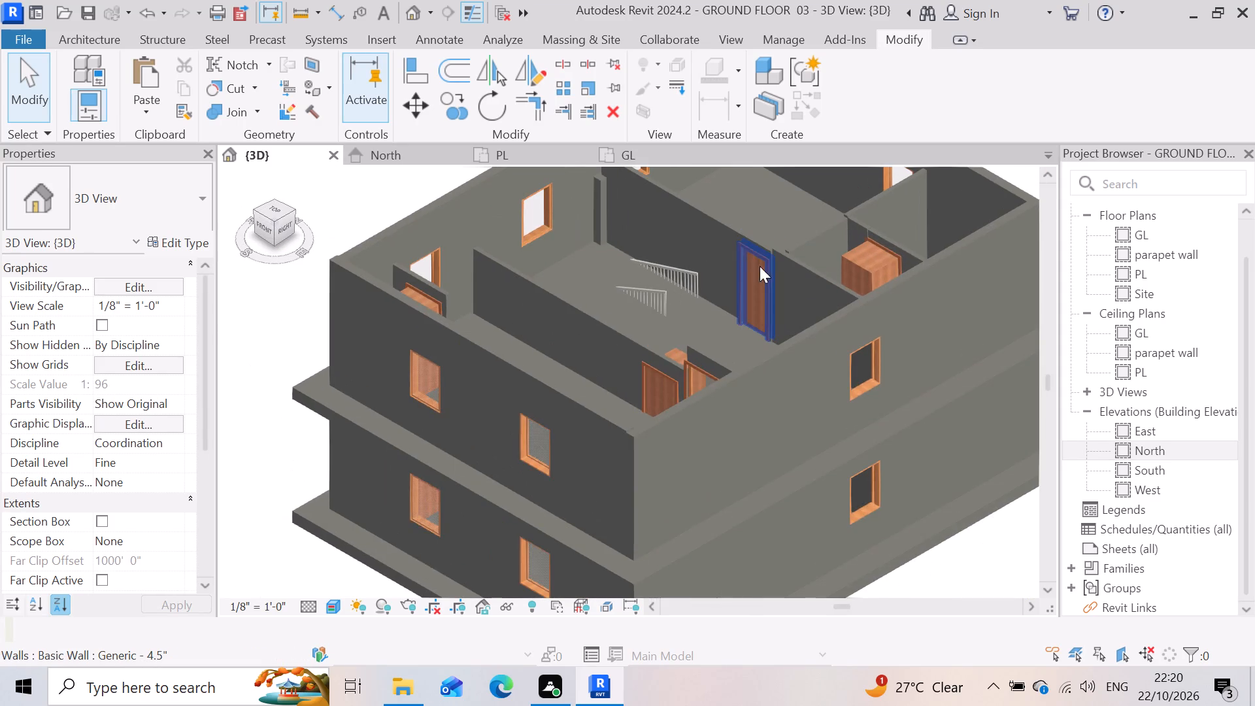
{"action": "scroll", "coordinate": [618, 420], "scroll_direction": "up", "scroll_amount": 8}
{"action": "scroll", "coordinate": [703, 318], "scroll_direction": "down", "scroll_amount": 8}
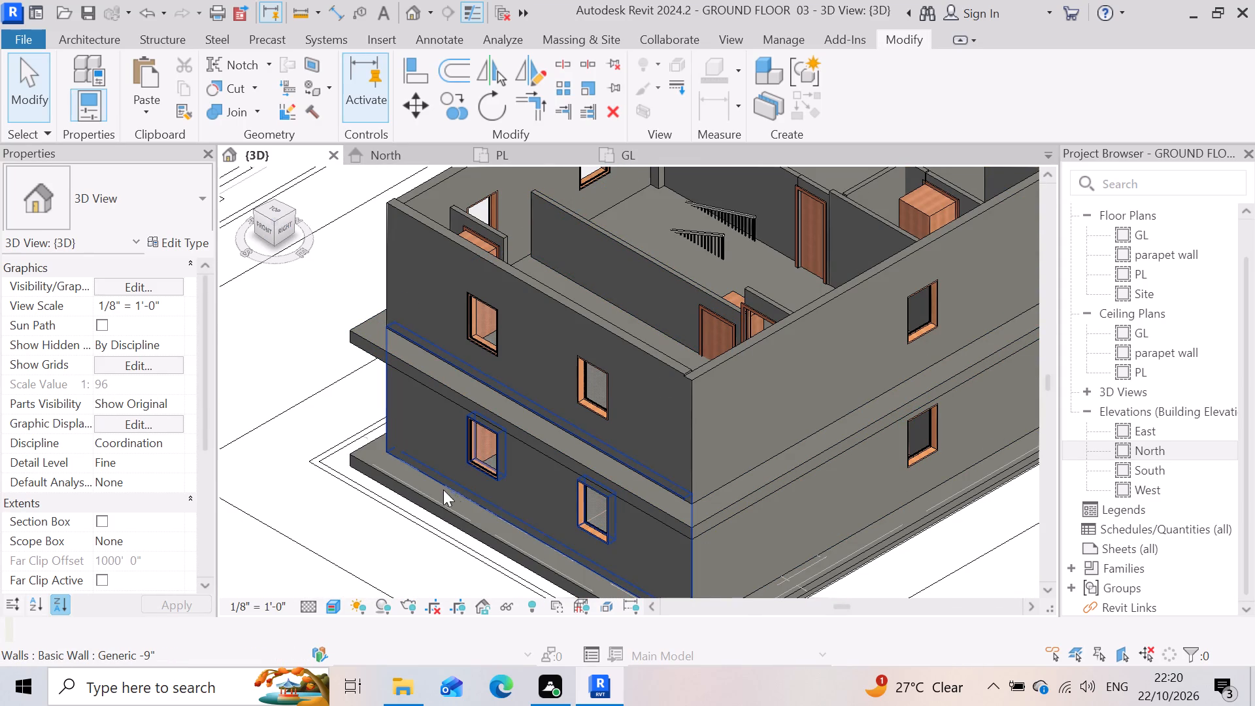
Undo the recent sill height changes to the upper-storey 2'8"X7' single-flush door.
{"action": "key", "text": "ctrl+z"}
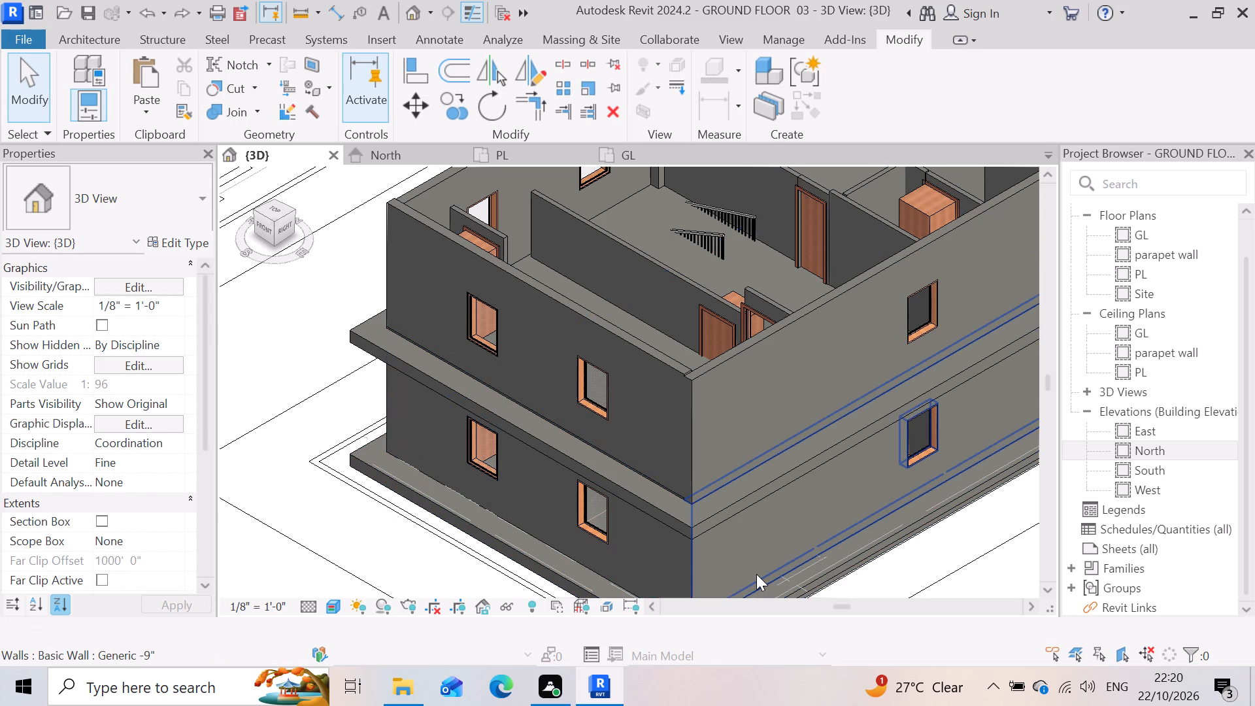
{"action": "key", "text": "ctrl+z"}
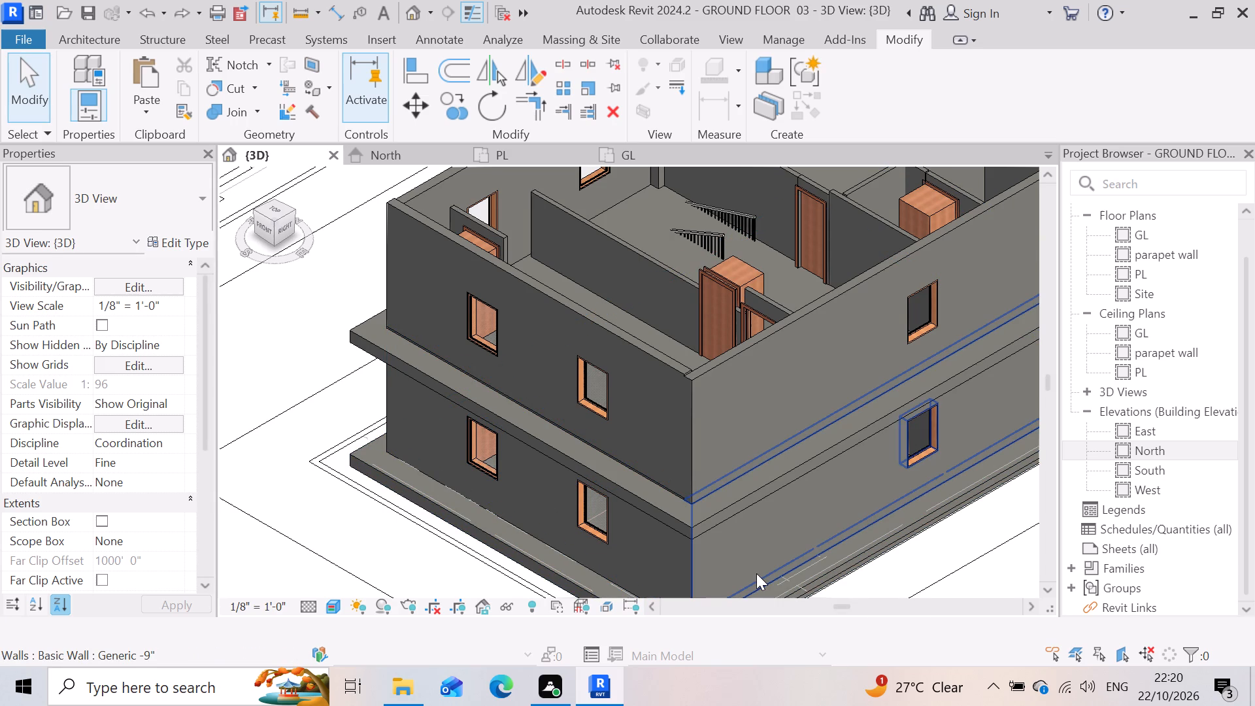
{"action": "key", "text": "ctrl+z"}
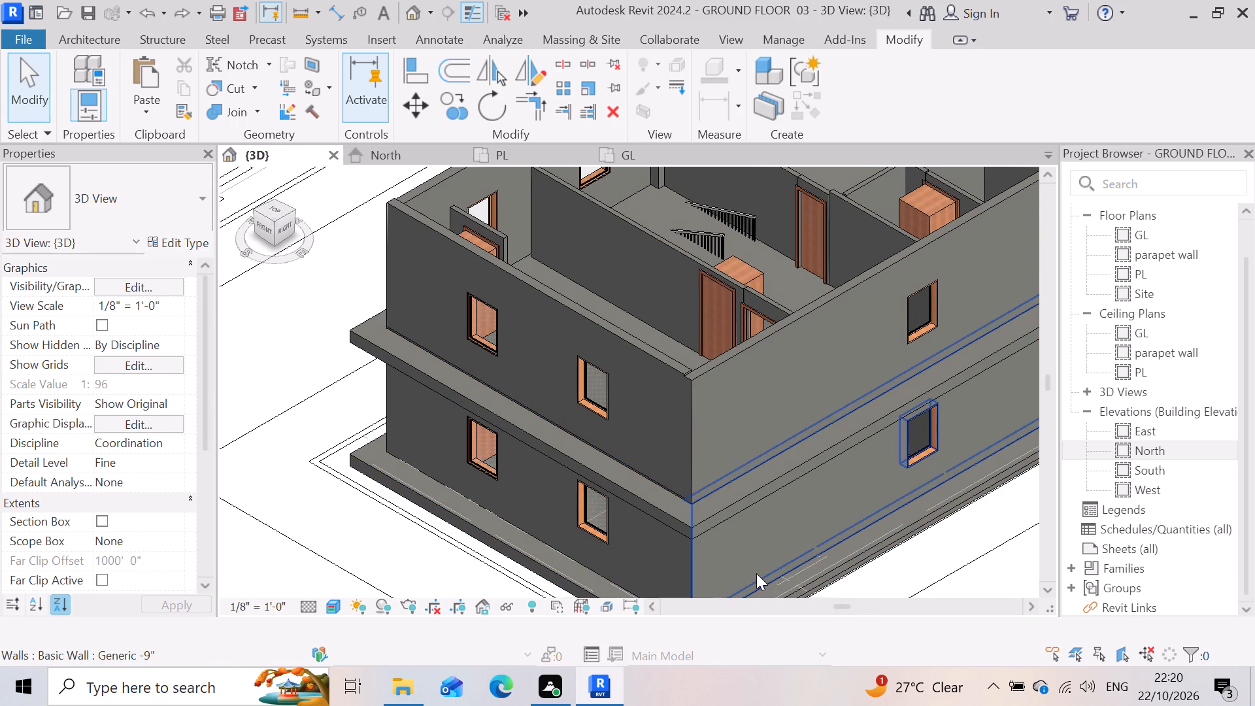
Open the North elevation and examine where the level lines sit against the upper-storey walls.
{"action": "scroll", "coordinate": [531, 441], "scroll_direction": "down", "scroll_amount": 7}
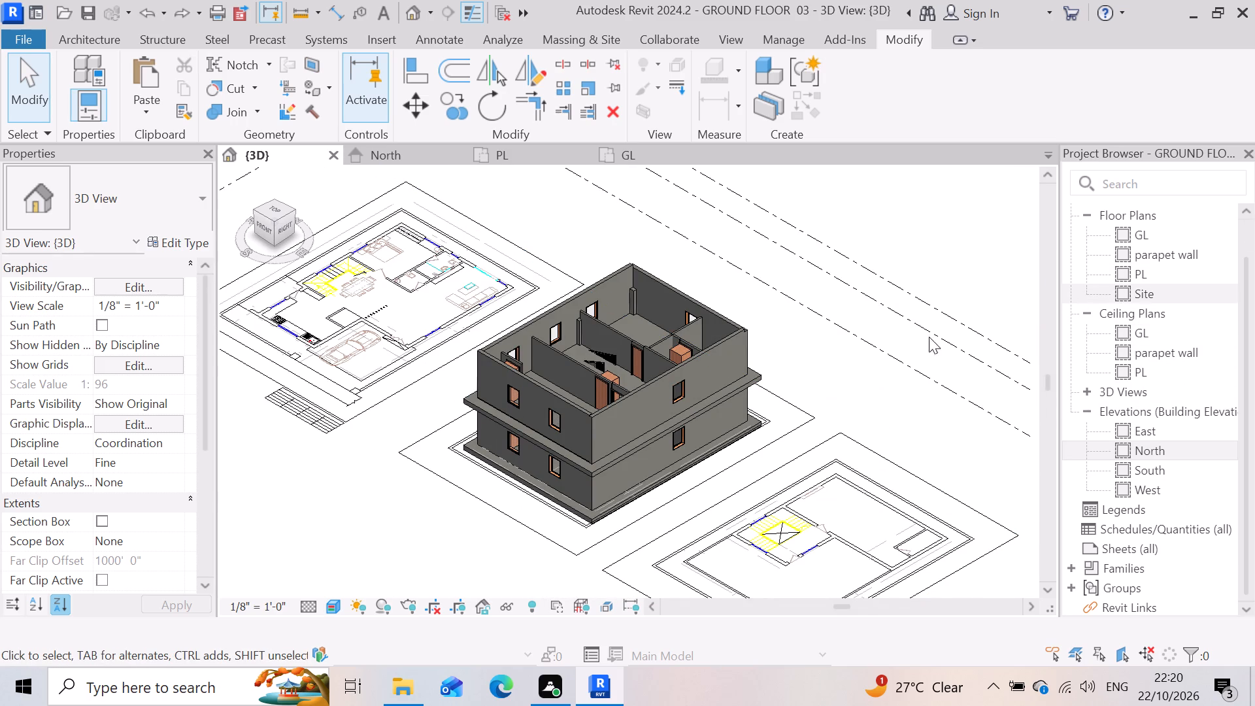
{"action": "double_click", "coordinate": [1175, 458]}
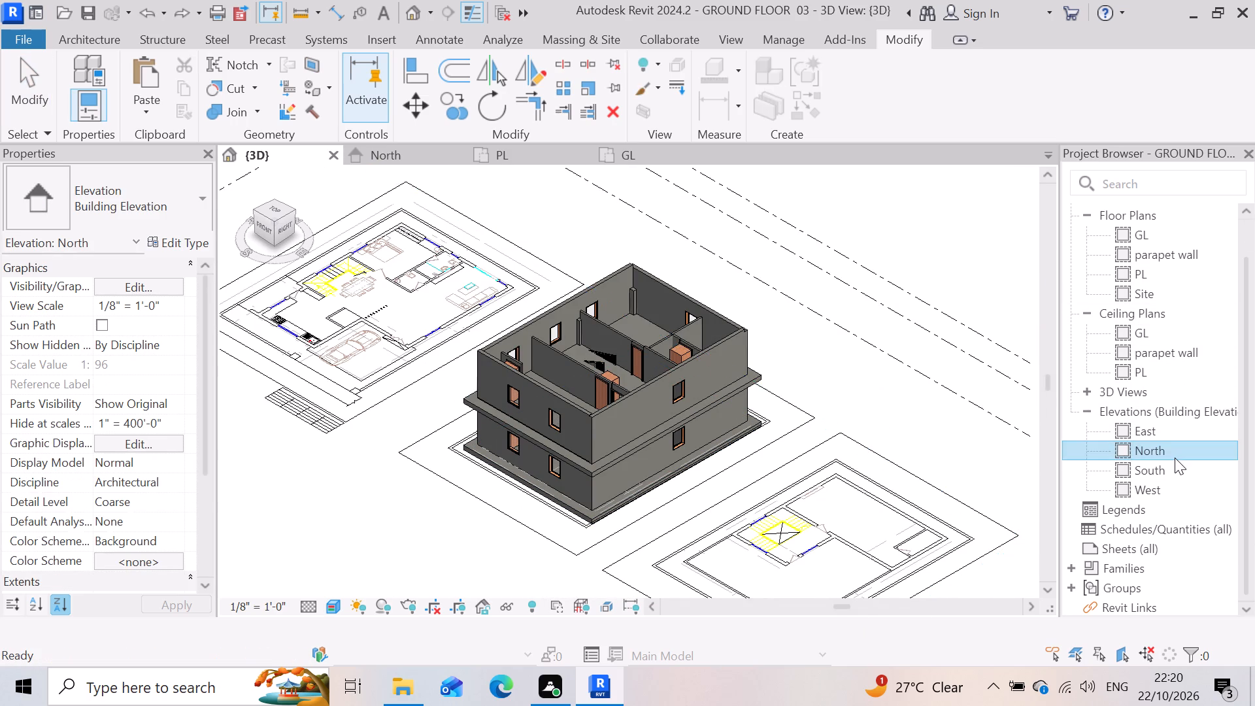
{"action": "scroll", "coordinate": [499, 329], "scroll_direction": "up", "scroll_amount": 4}
{"action": "scroll", "coordinate": [457, 353], "scroll_direction": "down", "scroll_amount": 4}
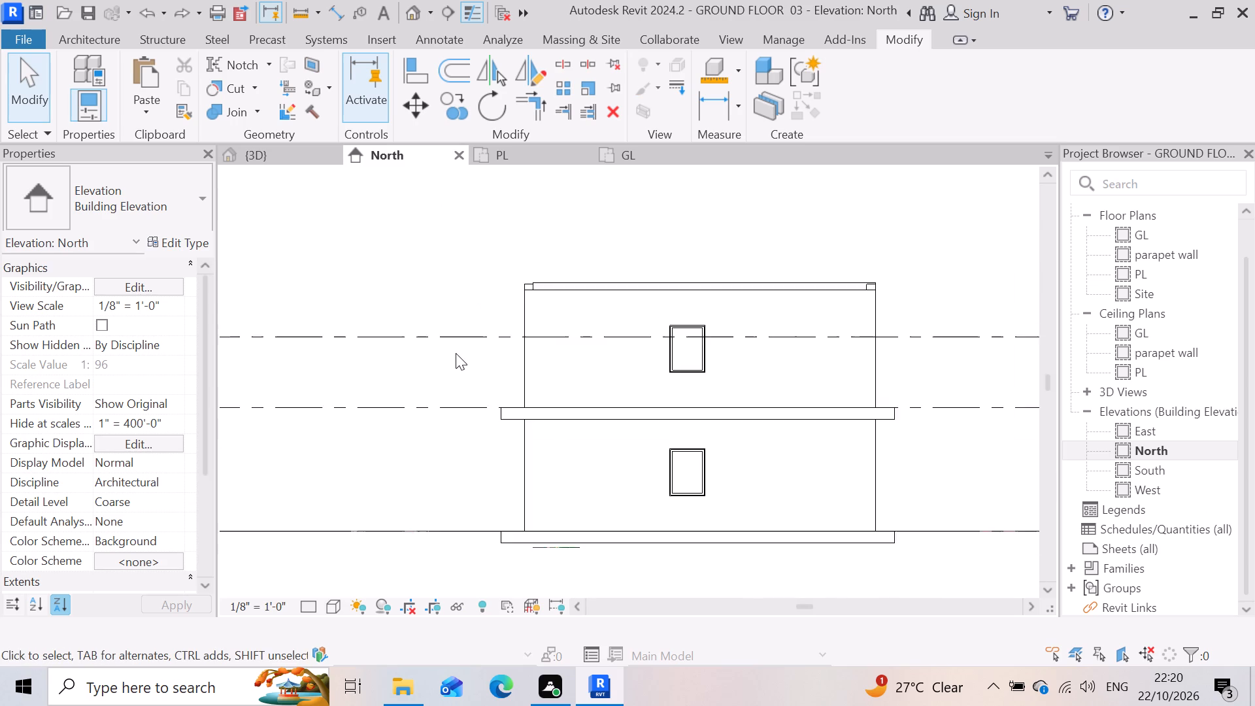
{"action": "scroll", "coordinate": [456, 353], "scroll_direction": "down", "scroll_amount": 7}
{"action": "scroll", "coordinate": [871, 365], "scroll_direction": "up", "scroll_amount": 3}
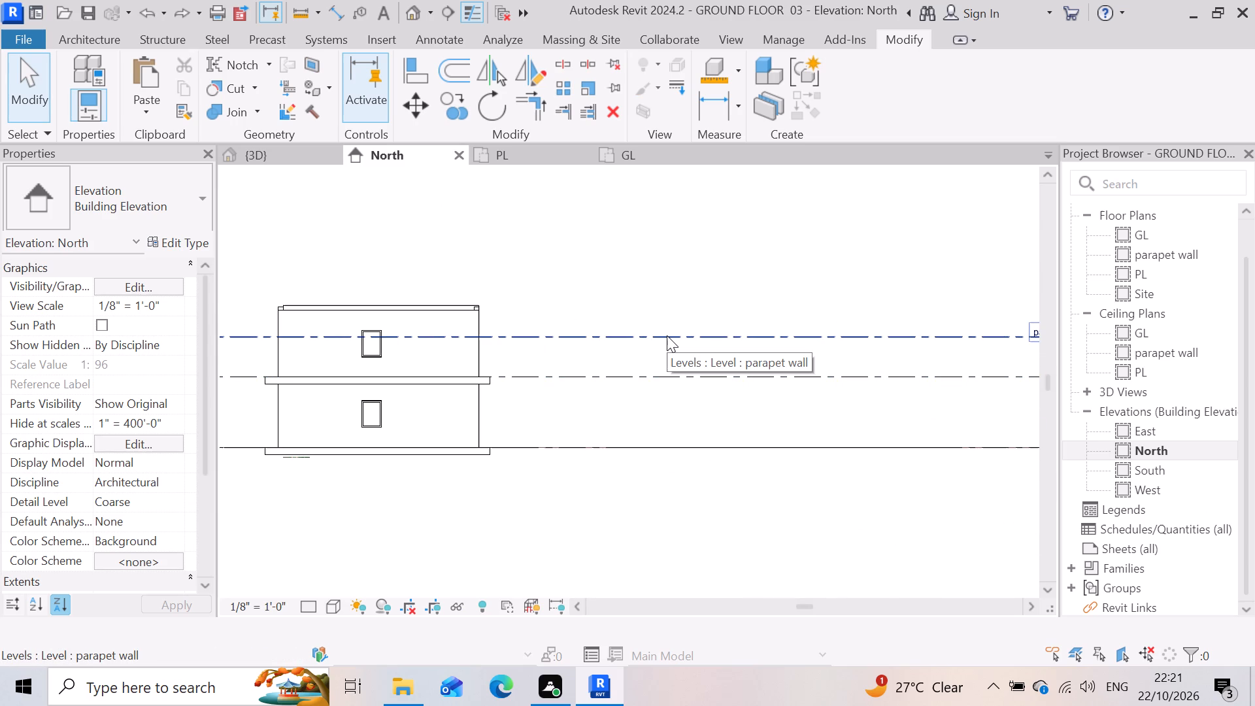
{"action": "scroll", "coordinate": [667, 335], "scroll_direction": "down", "scroll_amount": 6}
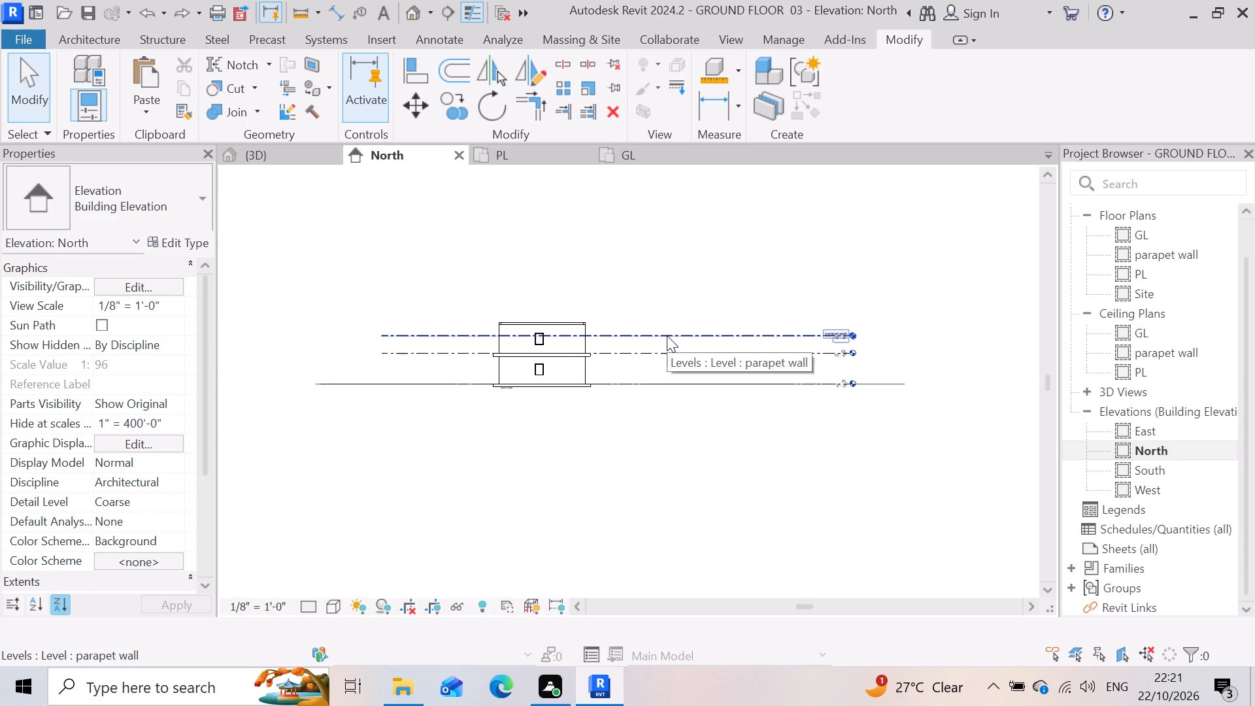
{"action": "scroll", "coordinate": [658, 339], "scroll_direction": "up", "scroll_amount": 7}
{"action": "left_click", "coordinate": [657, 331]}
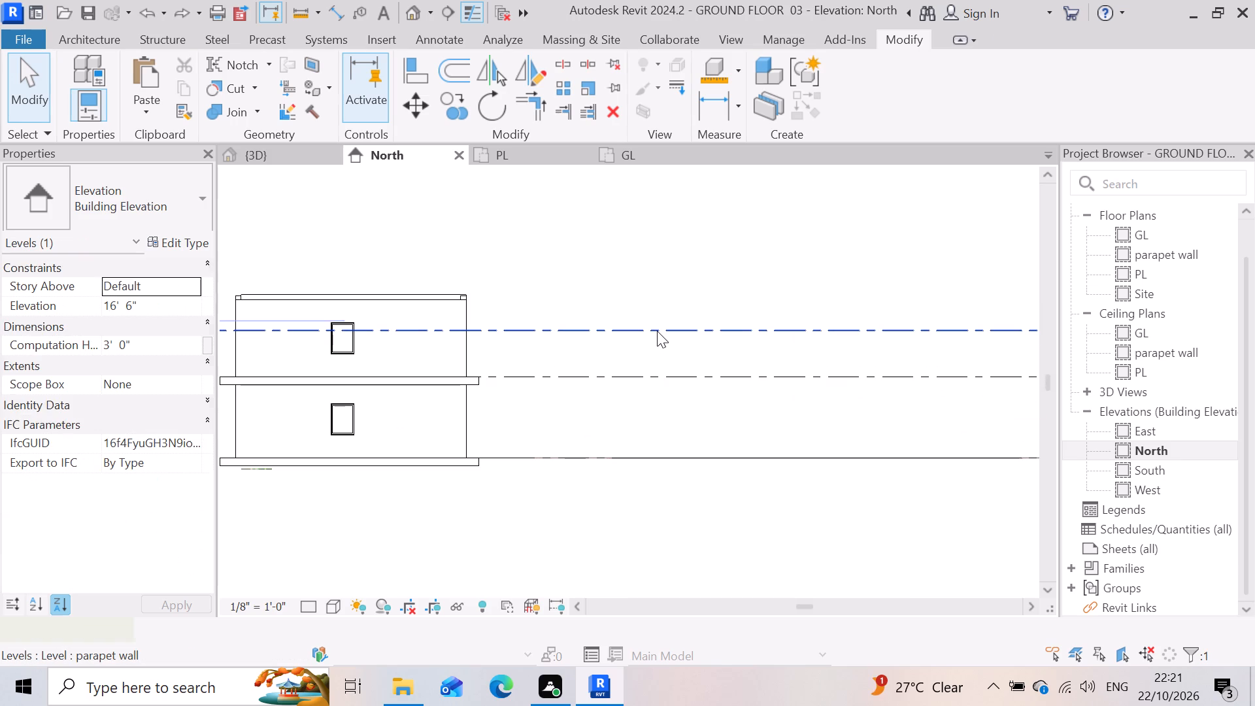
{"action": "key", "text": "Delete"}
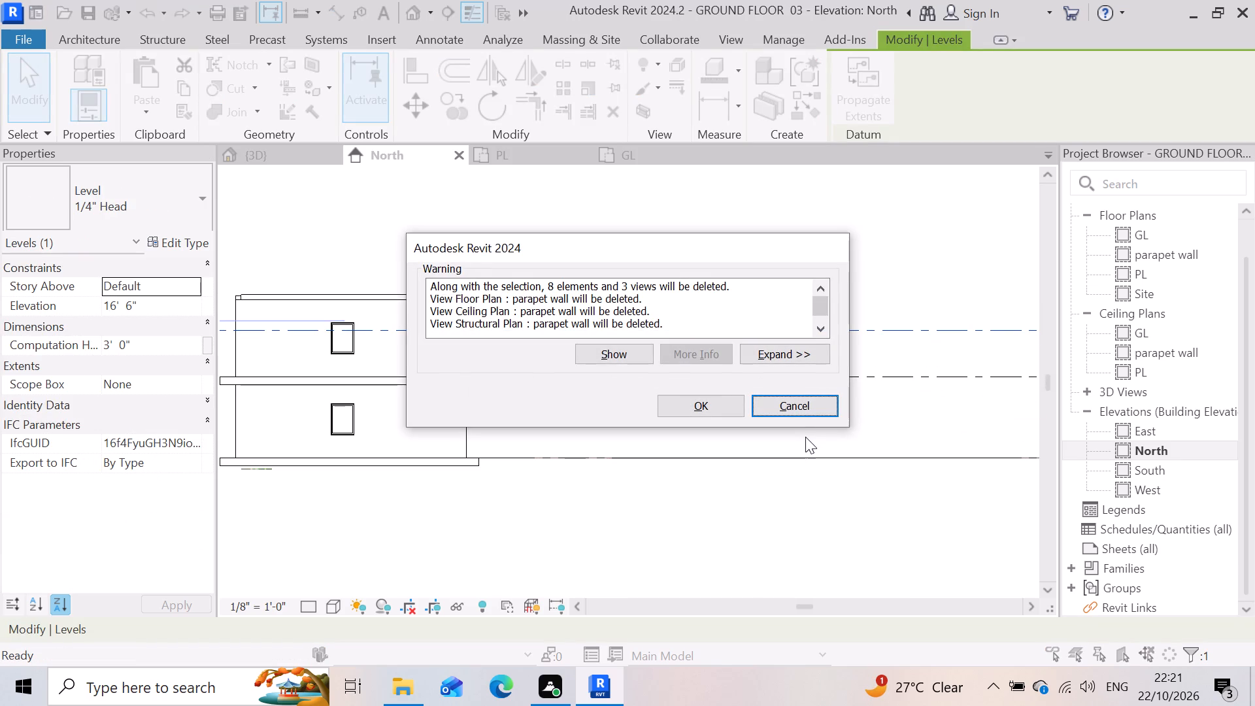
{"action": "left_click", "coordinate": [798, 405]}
Delete the parapet wall level in the North elevation together with its dependent elements and plan views.
{"action": "scroll", "coordinate": [325, 386], "scroll_direction": "up", "scroll_amount": 3}
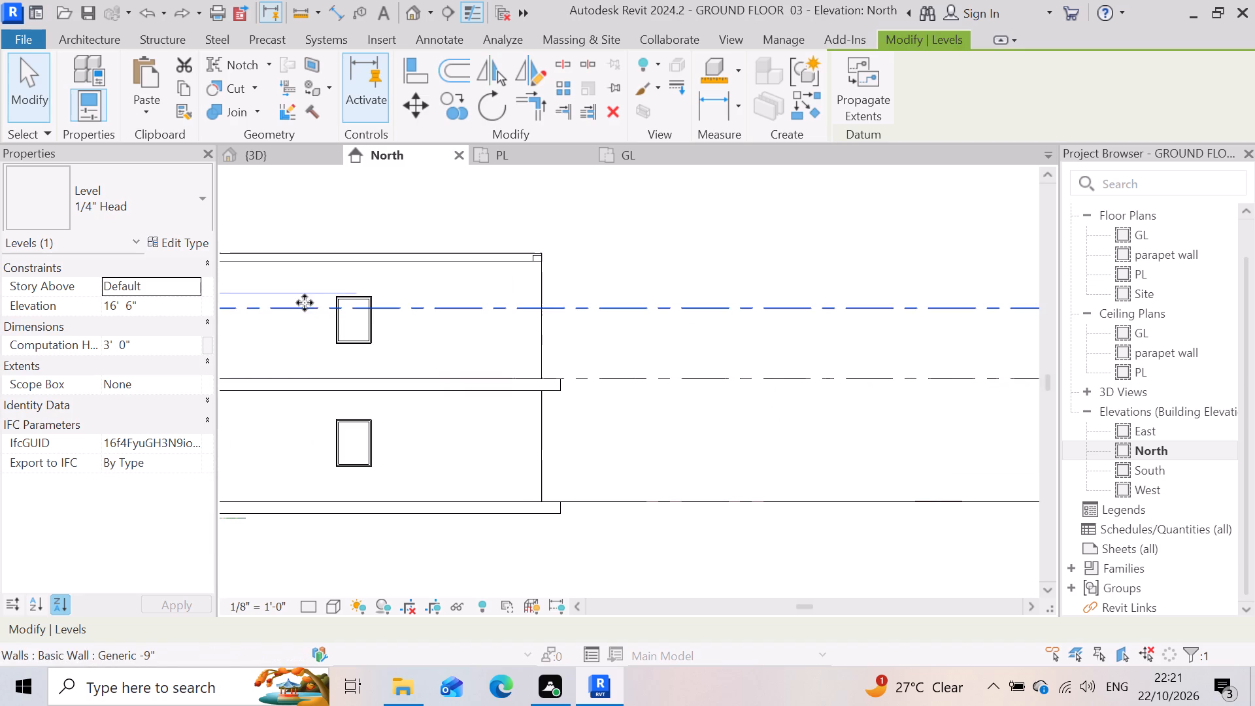
{"action": "scroll", "coordinate": [841, 397], "scroll_direction": "down", "scroll_amount": 6}
{"action": "scroll", "coordinate": [520, 325], "scroll_direction": "up", "scroll_amount": 3}
{"action": "scroll", "coordinate": [595, 369], "scroll_direction": "up", "scroll_amount": 7}
{"action": "scroll", "coordinate": [504, 382], "scroll_direction": "up", "scroll_amount": 3}
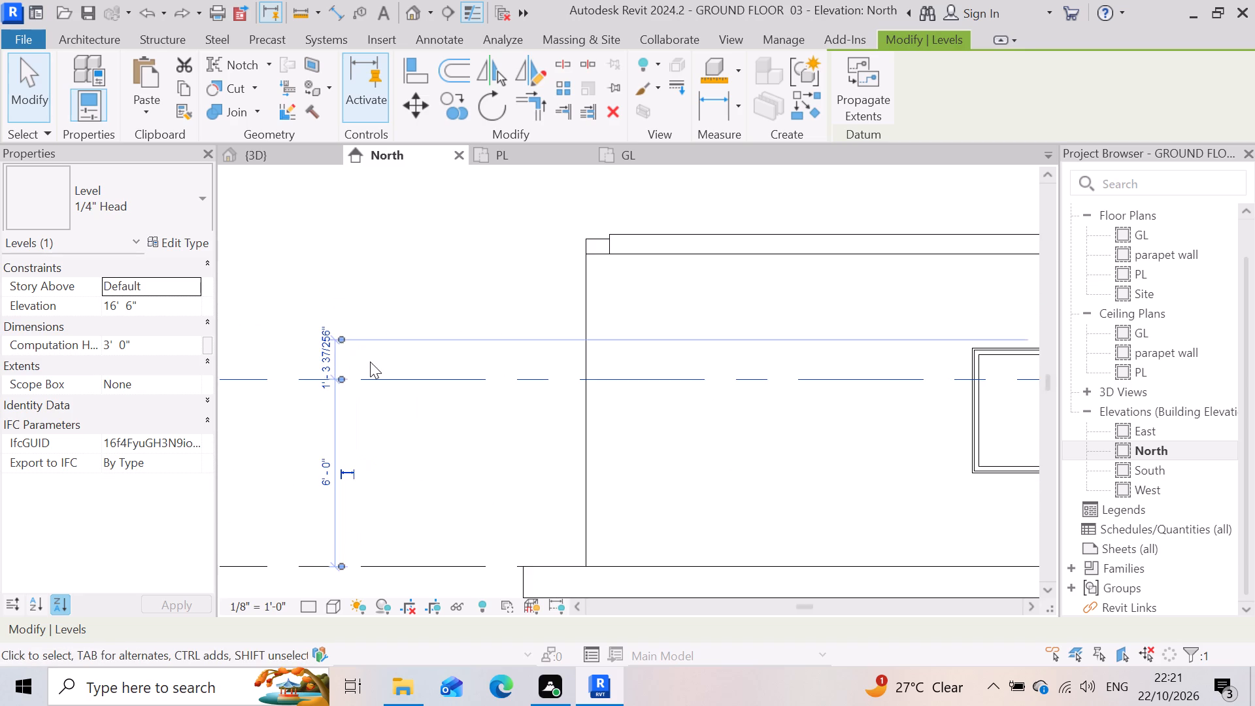
{"action": "scroll", "coordinate": [370, 361], "scroll_direction": "down", "scroll_amount": 15}
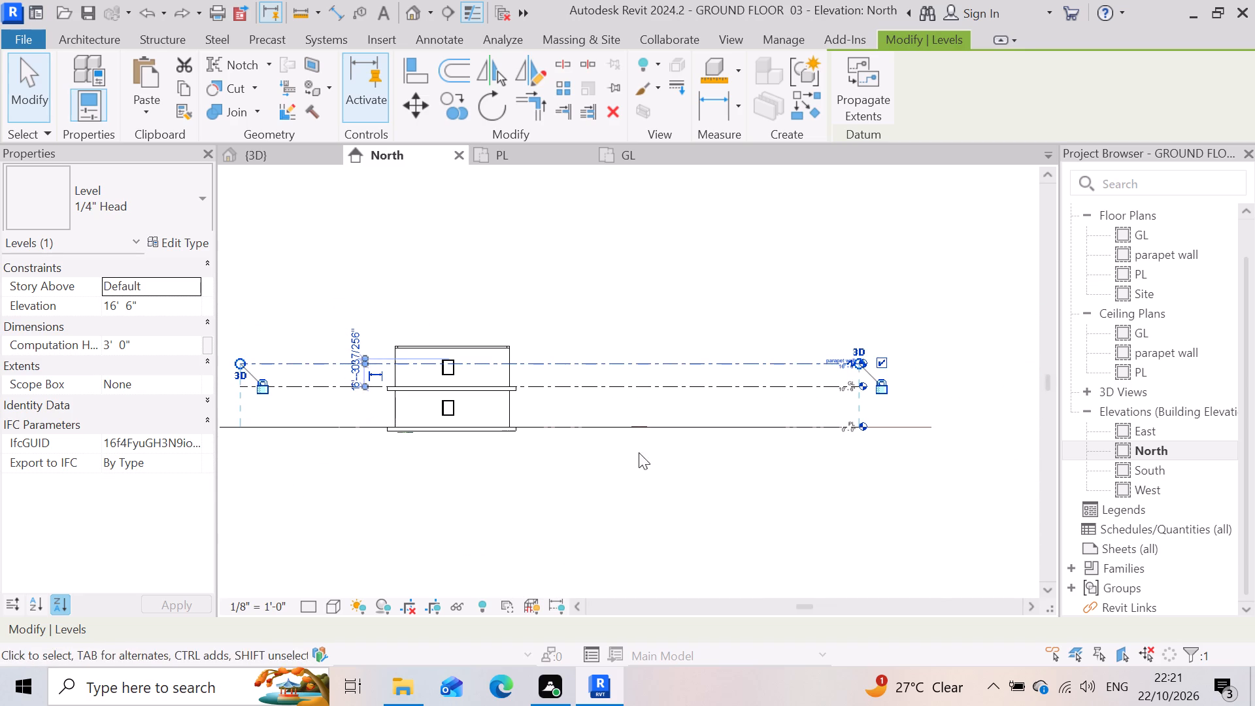
{"action": "scroll", "coordinate": [875, 394], "scroll_direction": "up", "scroll_amount": 15}
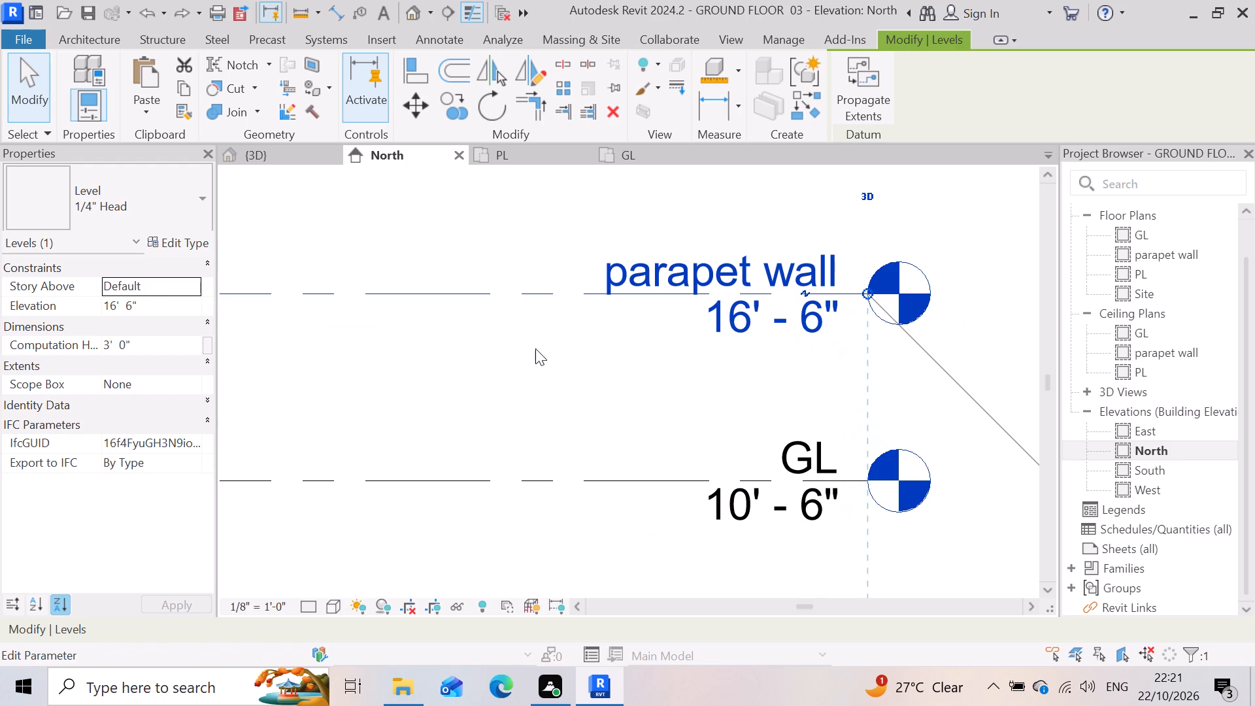
{"action": "left_click", "coordinate": [542, 294]}
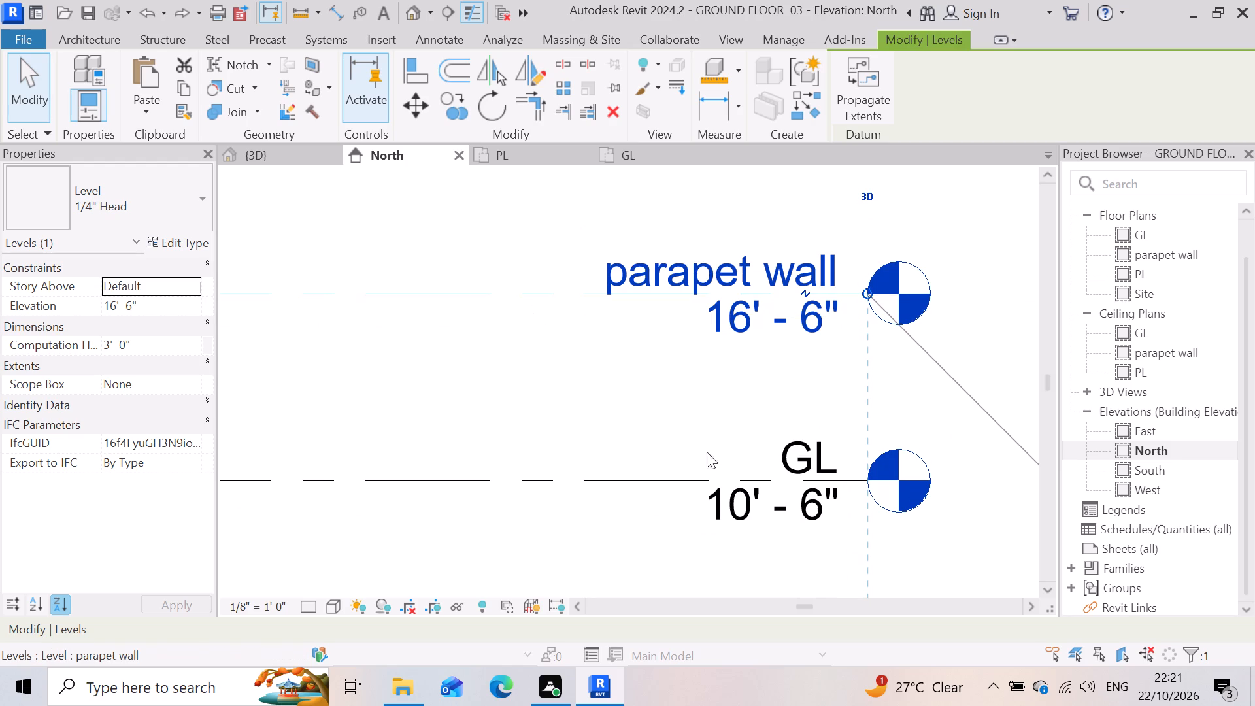
{"action": "scroll", "coordinate": [845, 432], "scroll_direction": "down", "scroll_amount": 9}
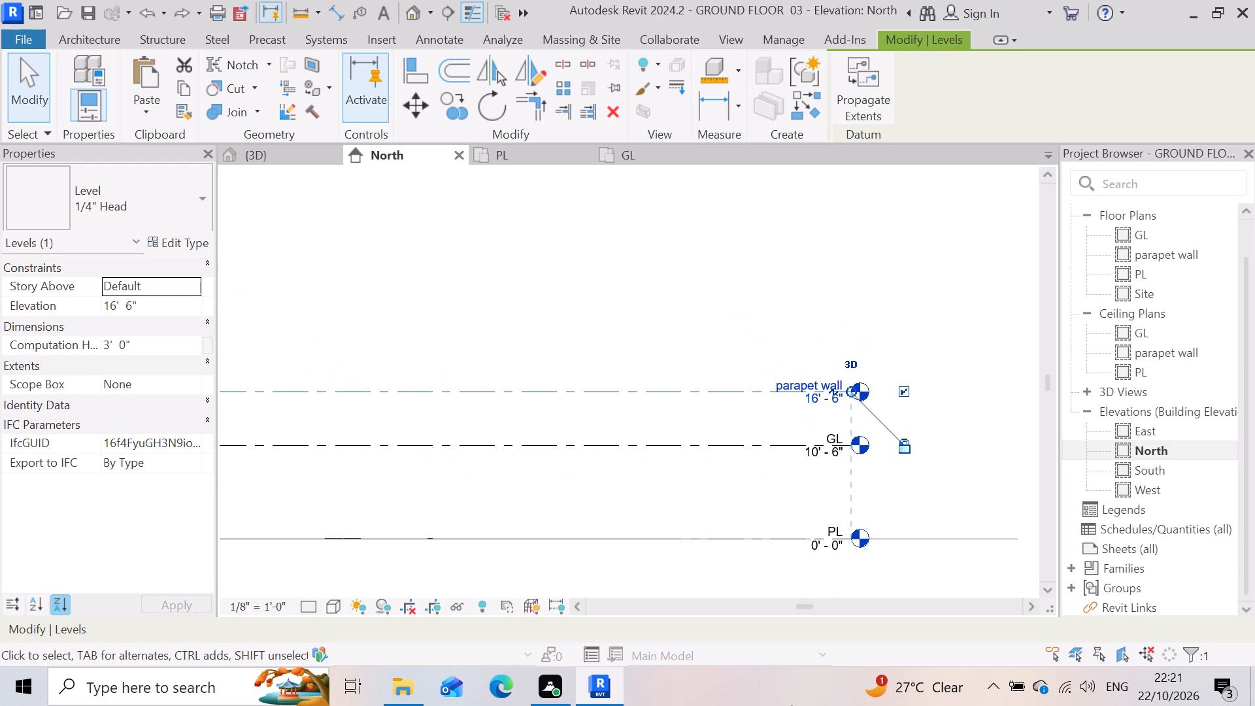
{"action": "key", "text": "Delete"}
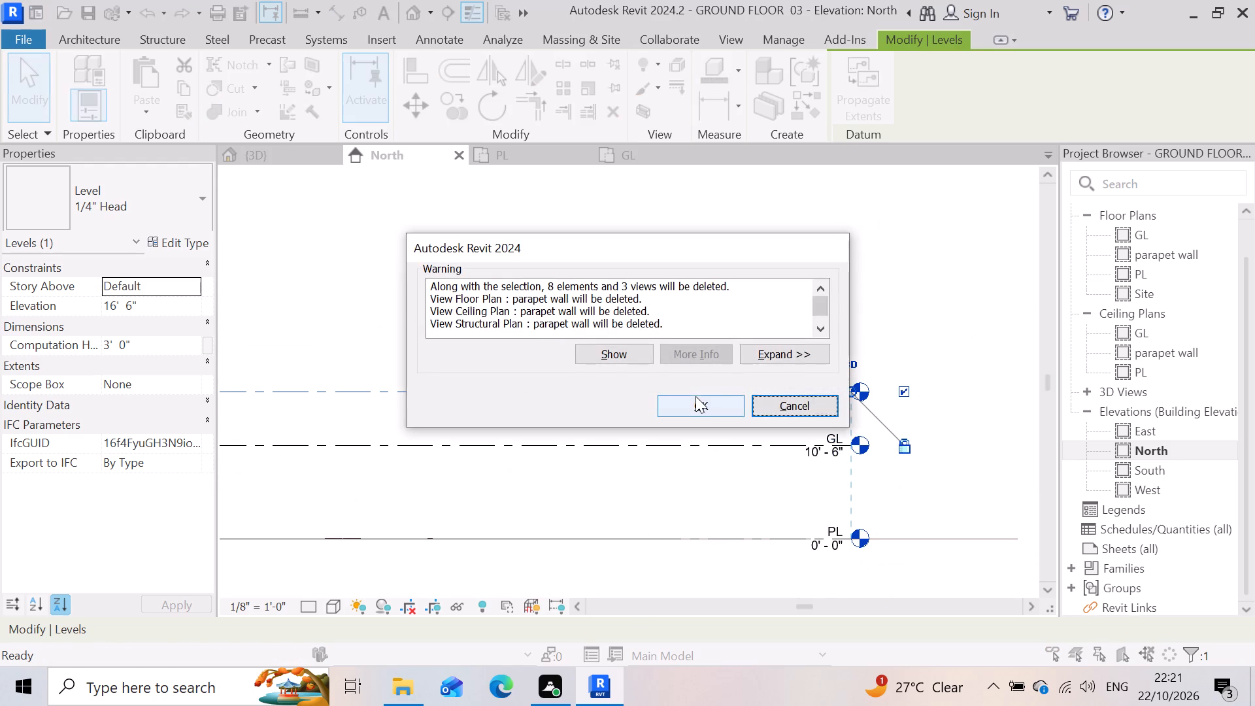
{"action": "left_click", "coordinate": [695, 396]}
Create a new level above GL by picking the GL level line with an offset of 10'6".
{"action": "scroll", "coordinate": [970, 389], "scroll_direction": "down", "scroll_amount": 8}
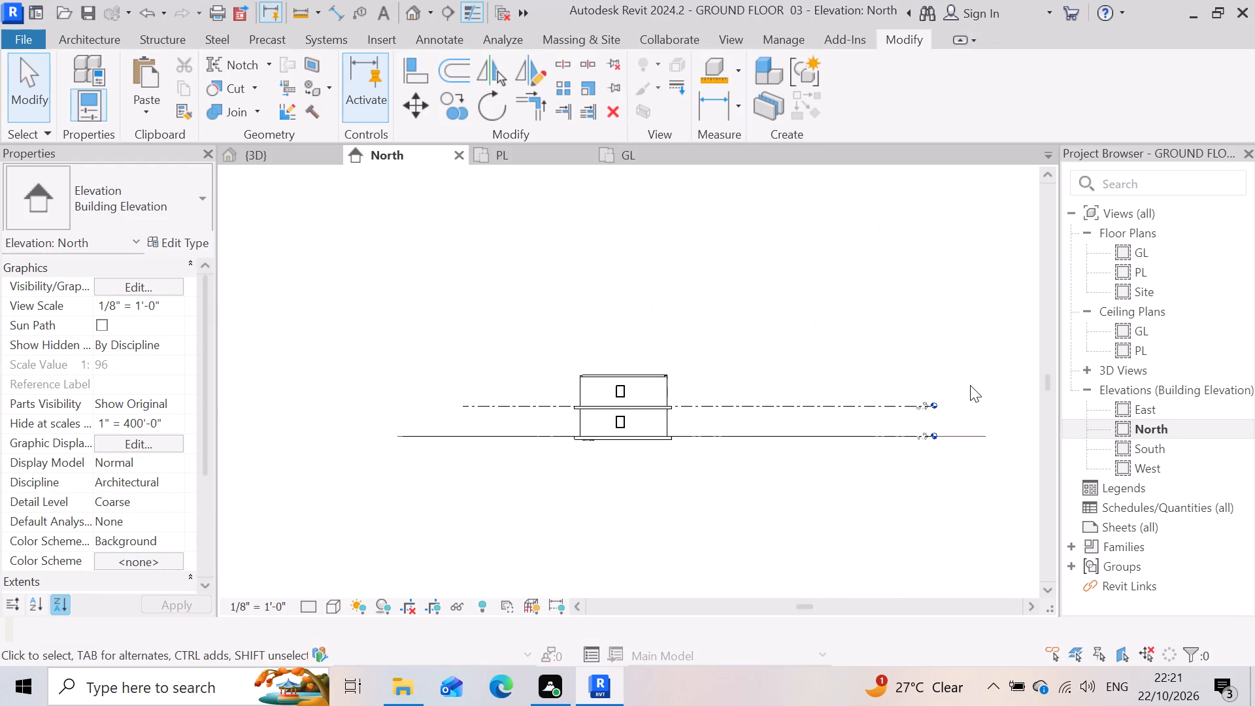
{"action": "scroll", "coordinate": [865, 412], "scroll_direction": "up", "scroll_amount": 3}
{"action": "scroll", "coordinate": [786, 440], "scroll_direction": "up", "scroll_amount": 4}
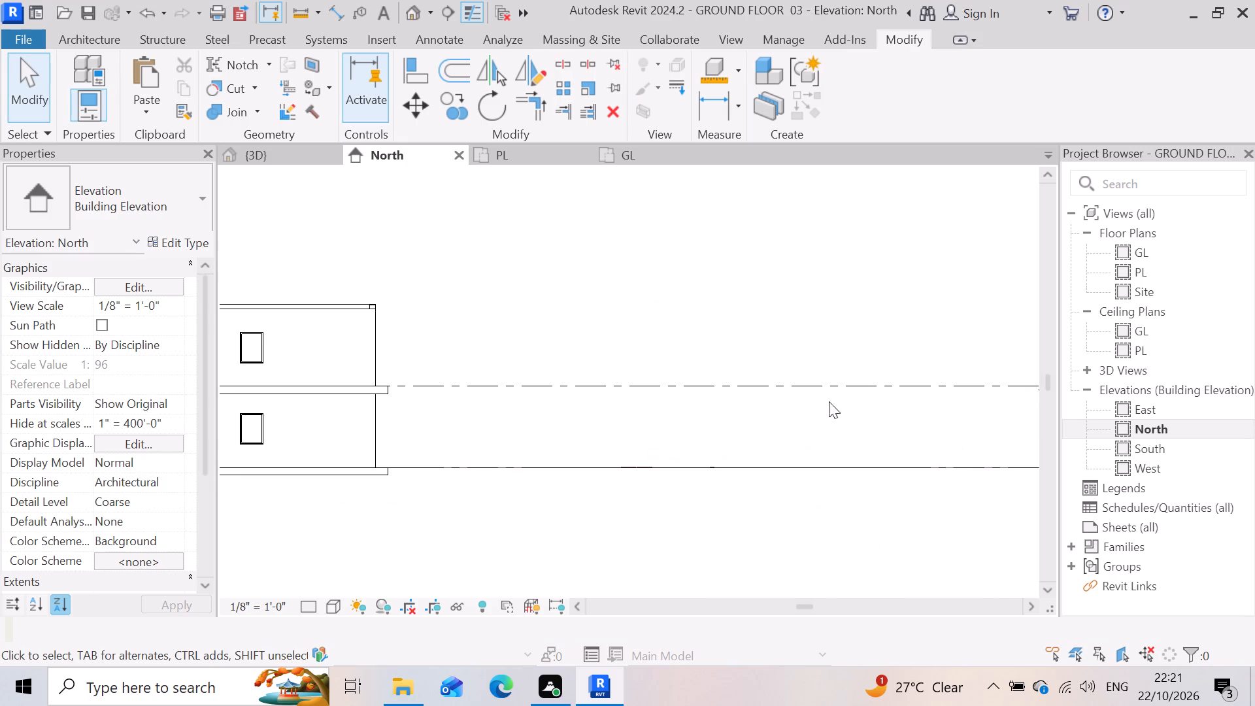
{"action": "scroll", "coordinate": [401, 426], "scroll_direction": "down", "scroll_amount": 3}
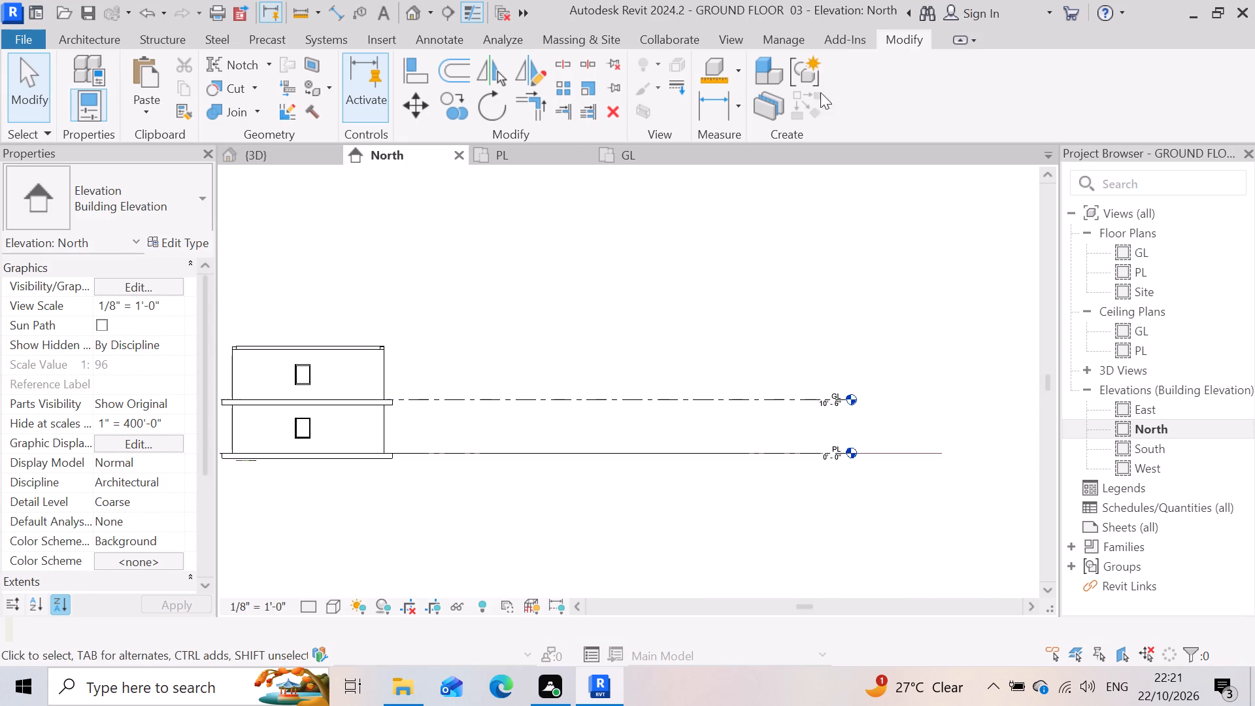
{"action": "left_click", "coordinate": [80, 39]}
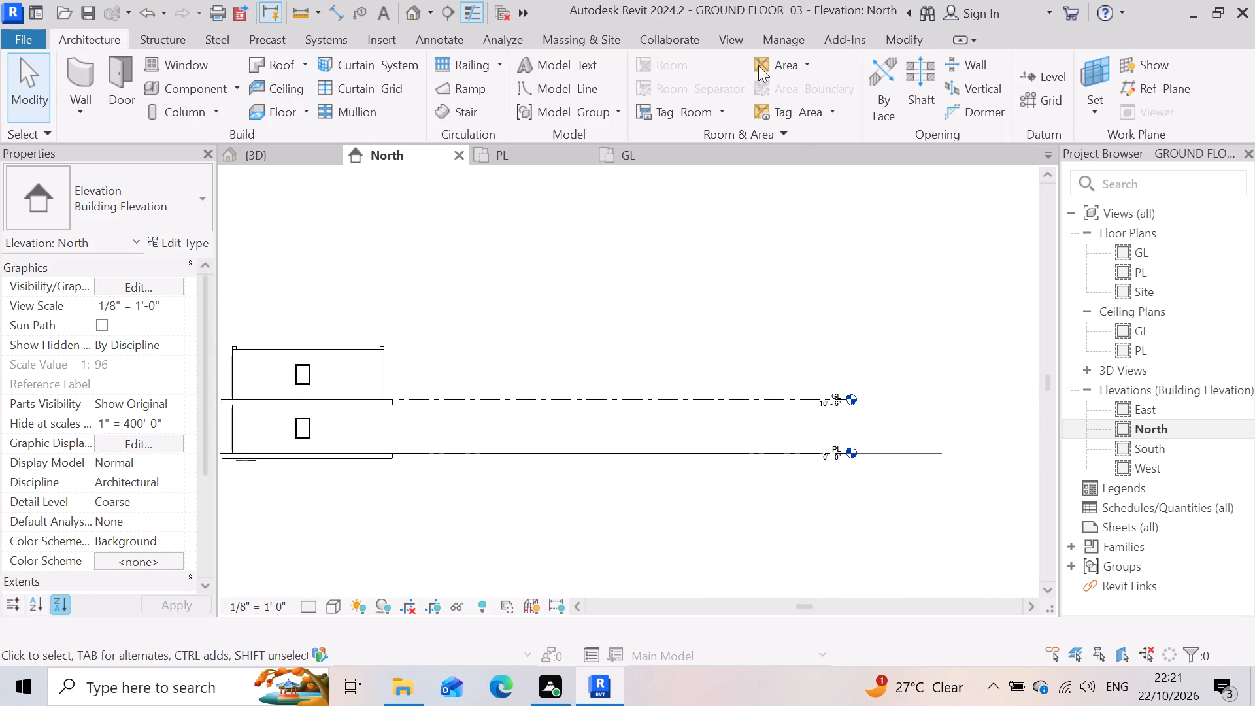
{"action": "left_click", "coordinate": [1044, 78]}
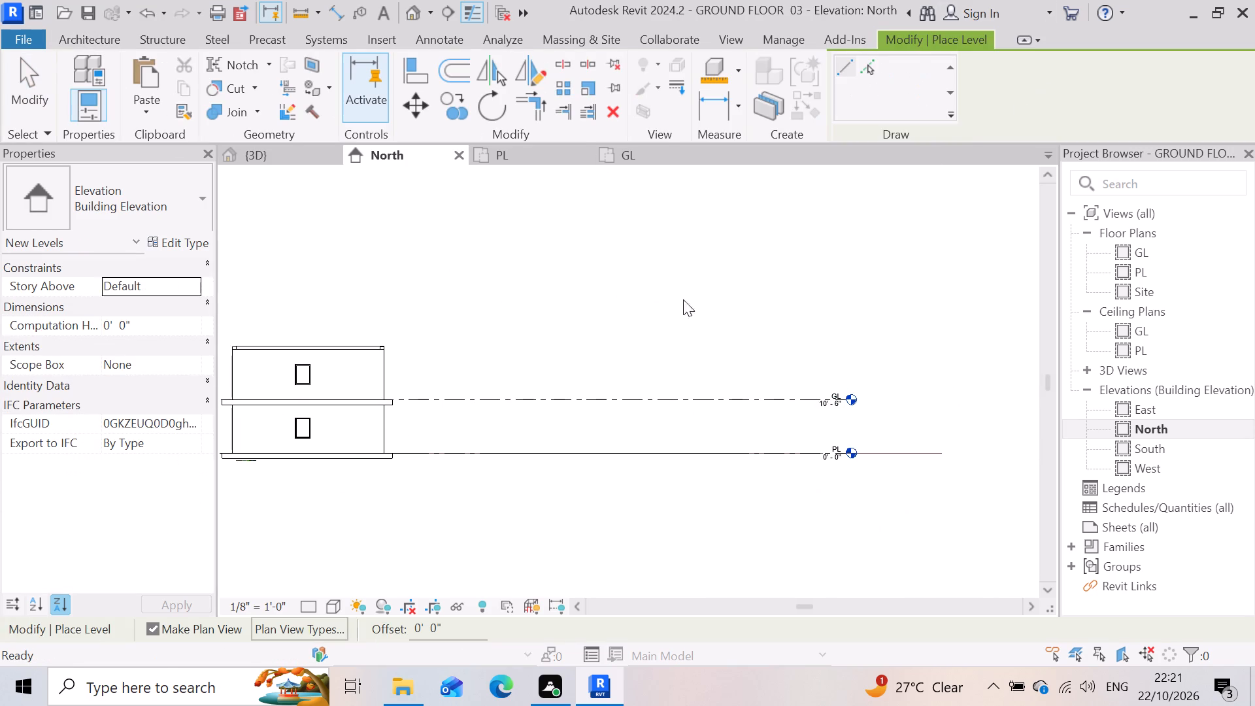
{"action": "left_click_drag", "start_coordinate": [465, 628], "coordinate": [323, 618]}
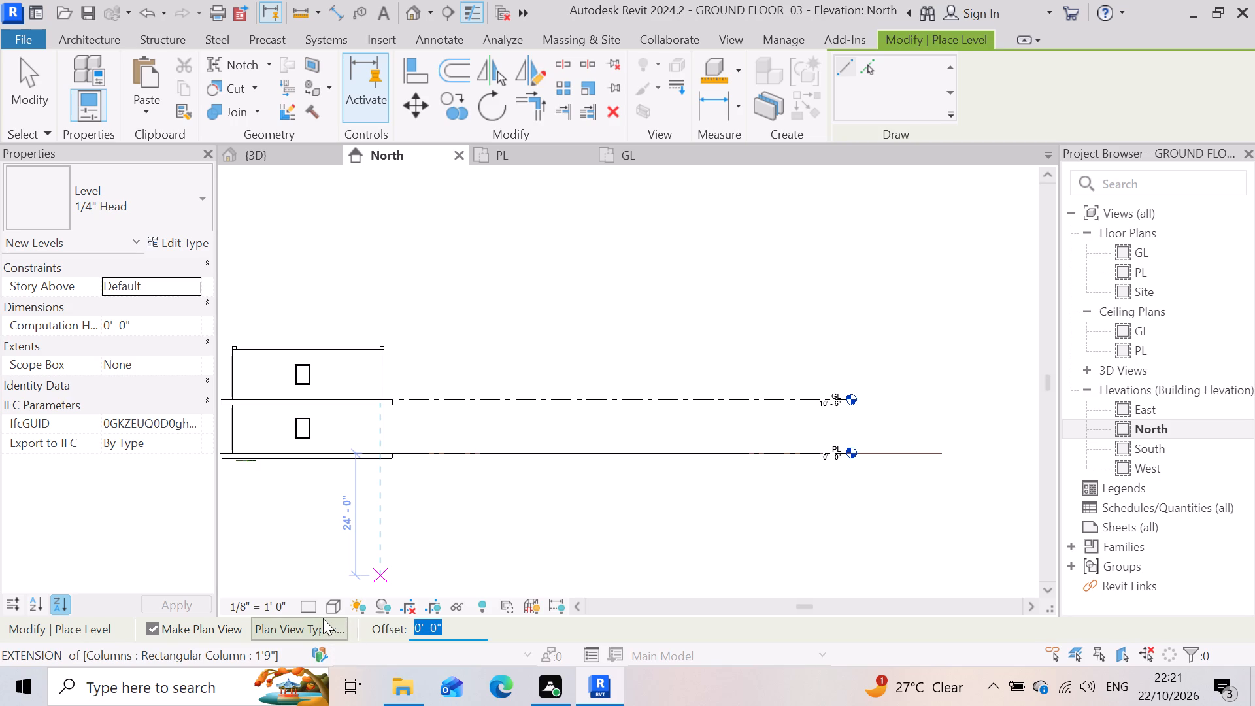
{"action": "key", "text": "1"}
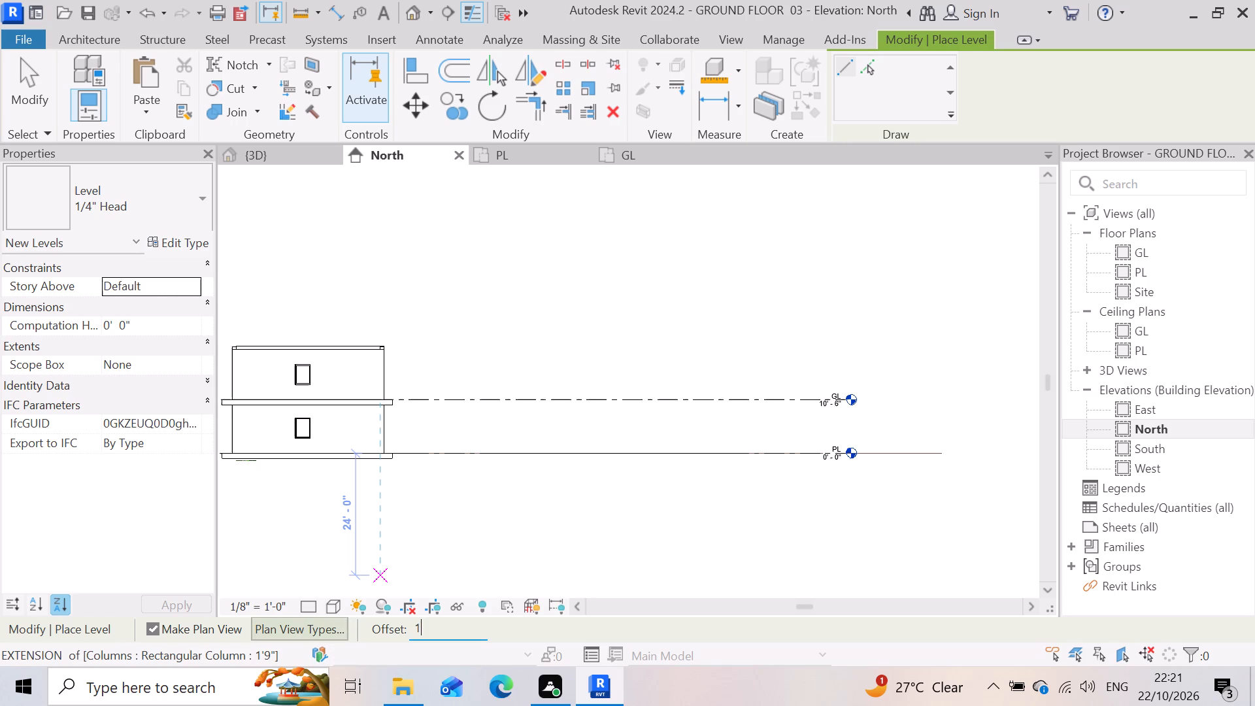
{"action": "key", "text": "0"}
{"action": "key", "text": "apostrophe"}
{"action": "key", "text": "6"}
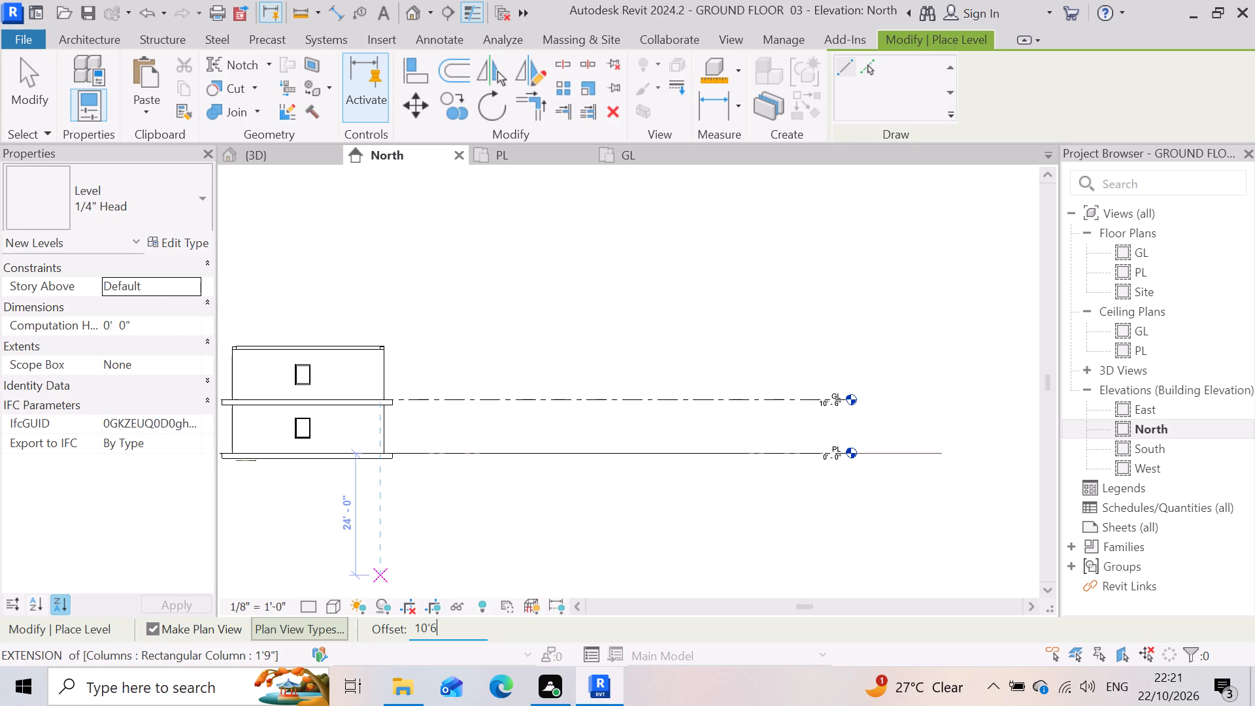
{"action": "key", "text": "shift+quotedbl"}
{"action": "key", "text": "Return"}
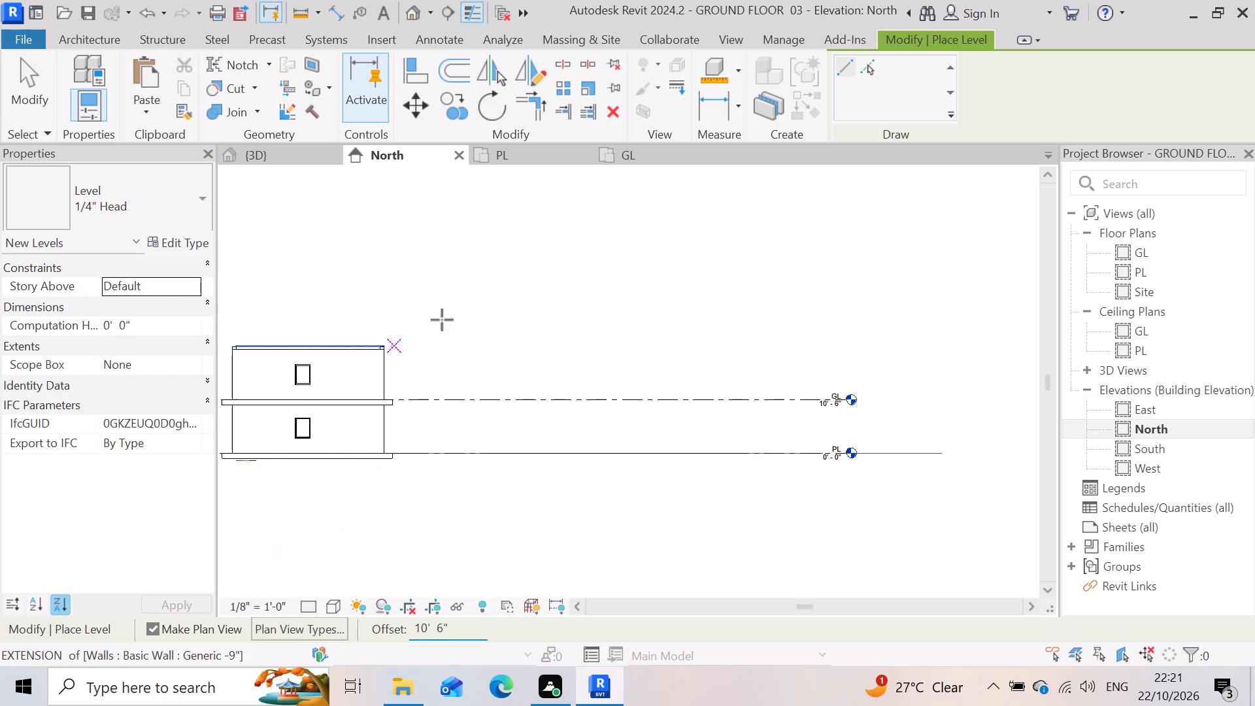
{"action": "left_click", "coordinate": [869, 63]}
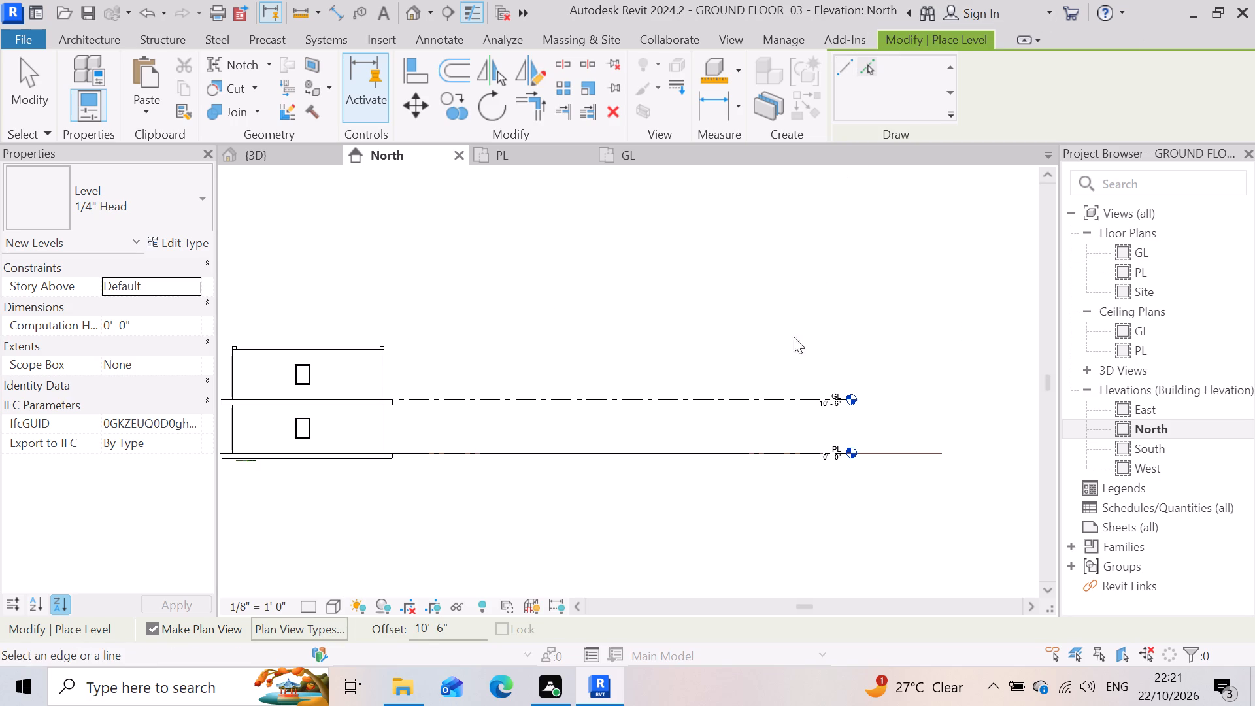
{"action": "left_click", "coordinate": [745, 399]}
{"action": "scroll", "coordinate": [974, 326], "scroll_direction": "down", "scroll_amount": 3}
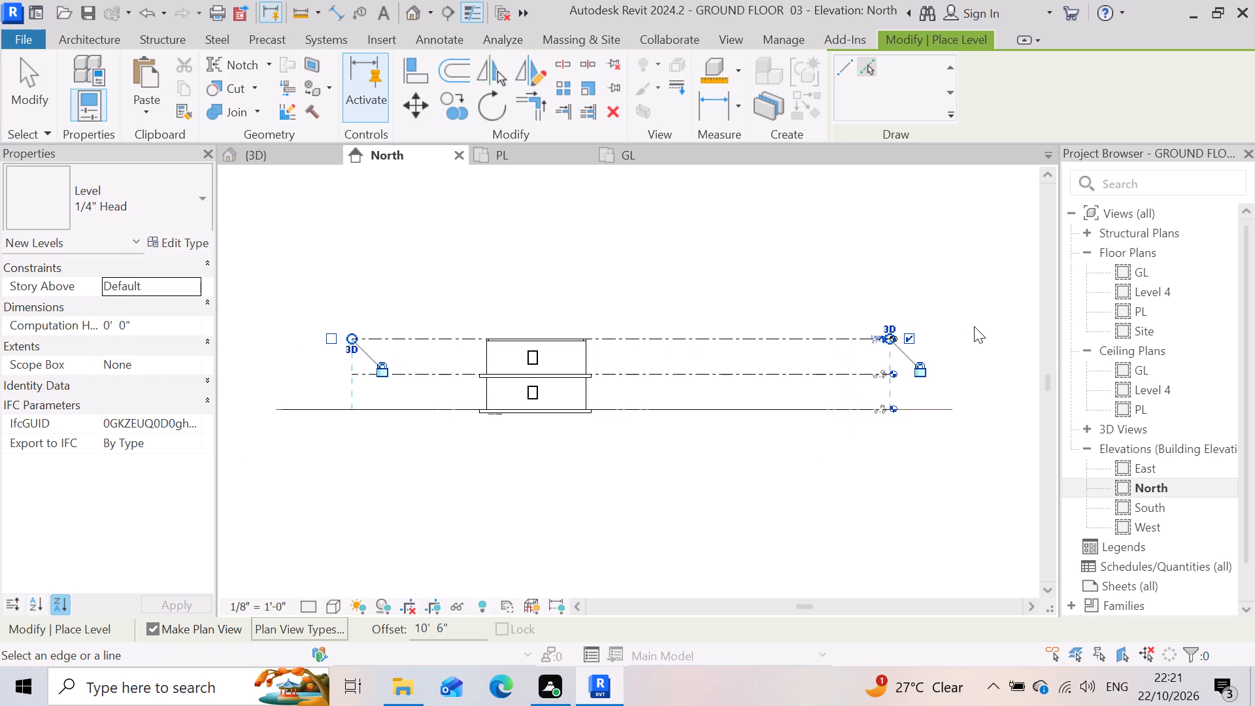
Create another level above Level 4 by picking the Level 4 line with an offset of 6'0".
{"action": "key", "text": "Escape"}
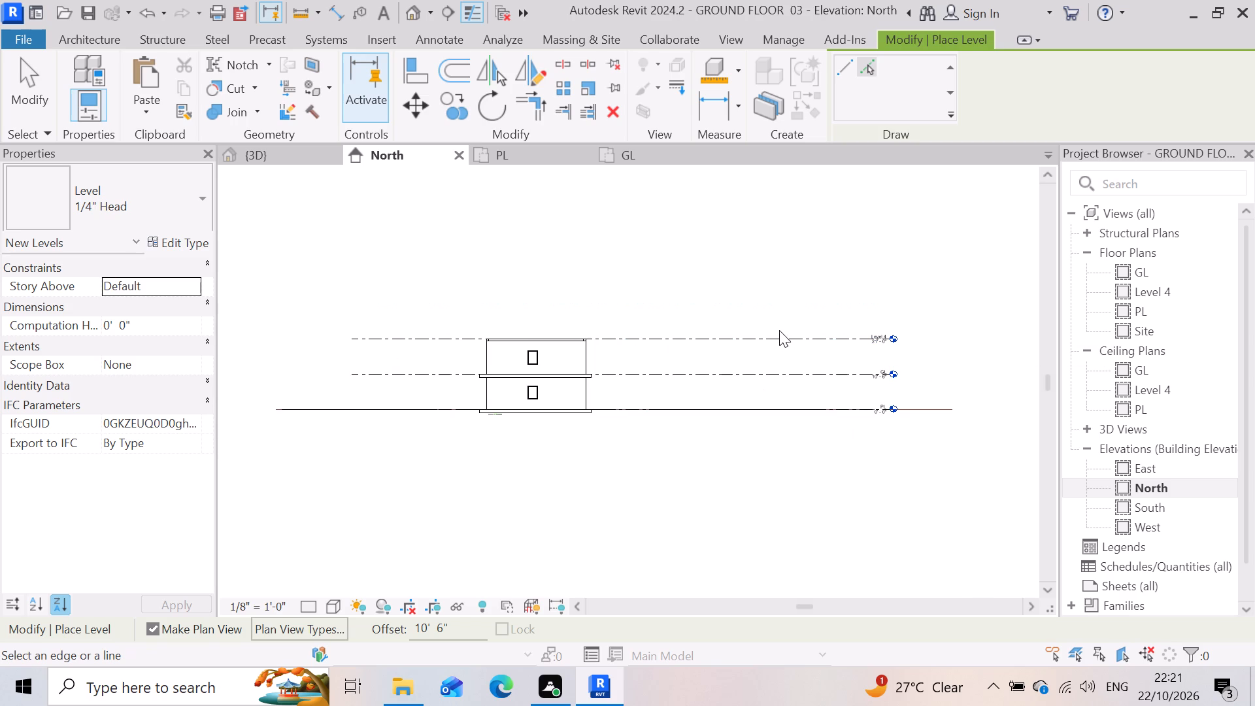
{"action": "left_click_drag", "start_coordinate": [452, 627], "coordinate": [440, 628]}
{"action": "left_click_drag", "start_coordinate": [440, 628], "coordinate": [373, 628]}
{"action": "key", "text": "BackSpace"}
{"action": "key", "text": "6"}
{"action": "key", "text": "apostrophe"}
{"action": "key", "text": "Return"}
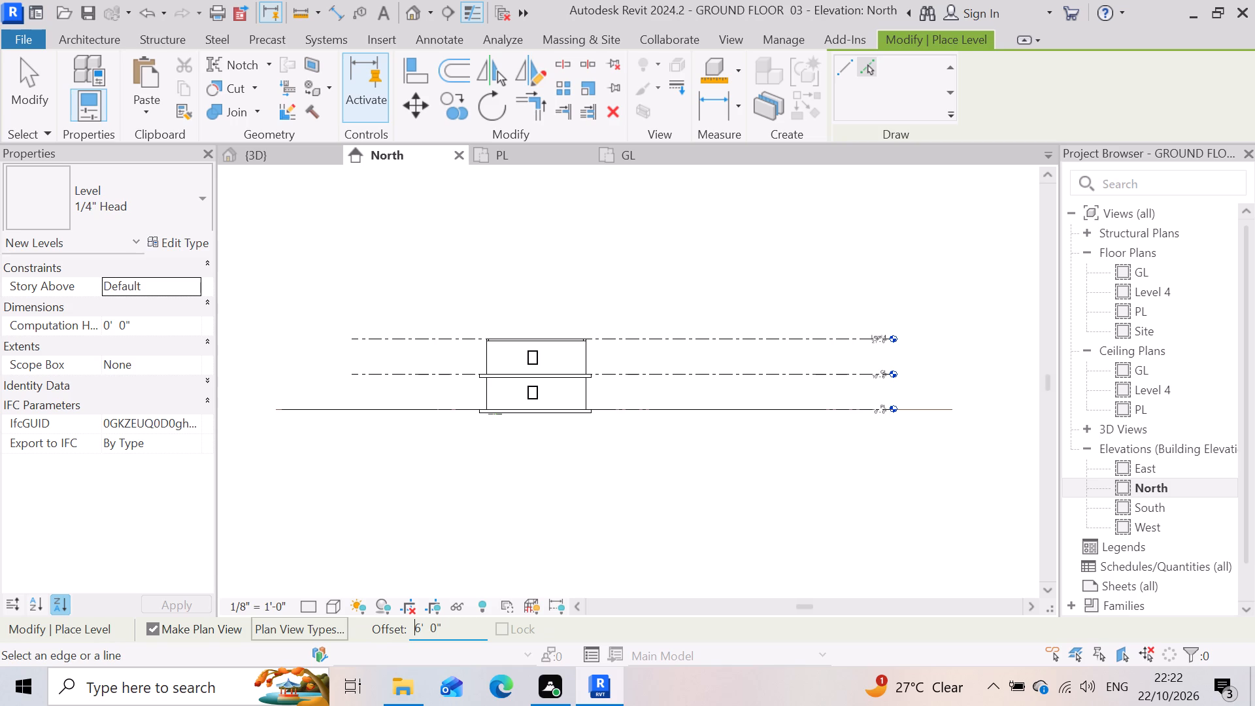
{"action": "left_click", "coordinate": [820, 337]}
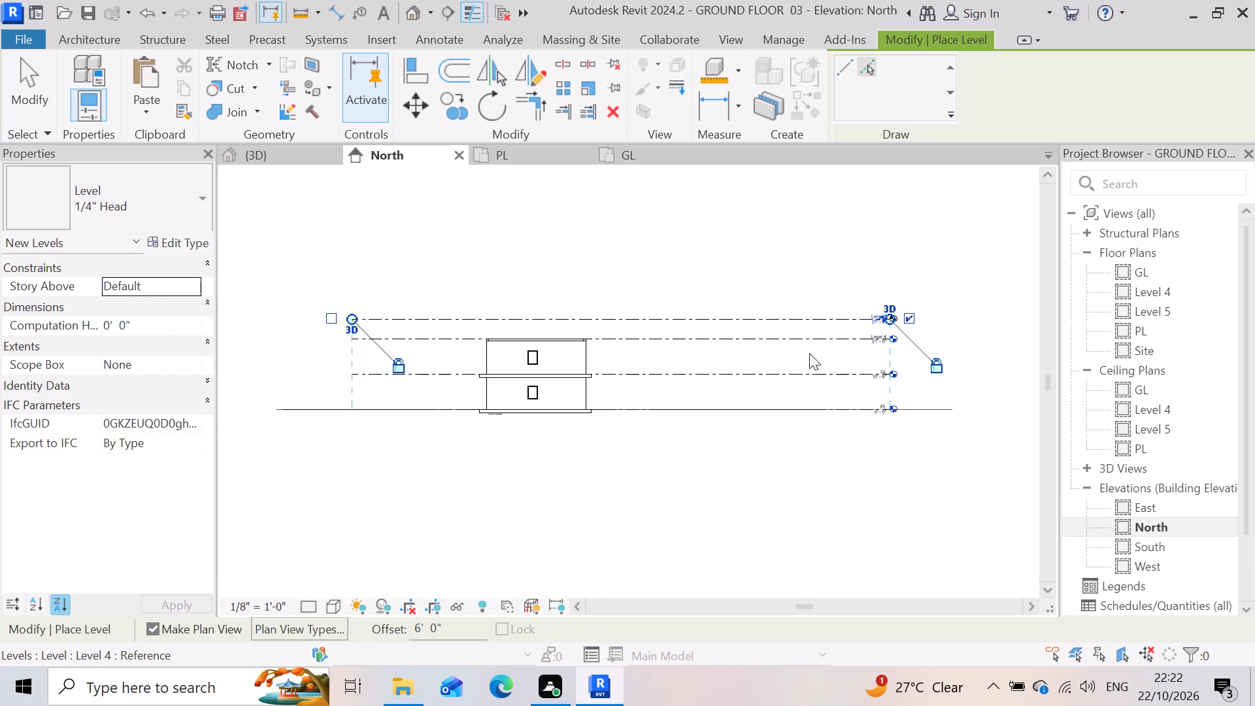
{"action": "scroll", "coordinate": [799, 372], "scroll_direction": "up", "scroll_amount": 4}
{"action": "key", "text": "Escape"}
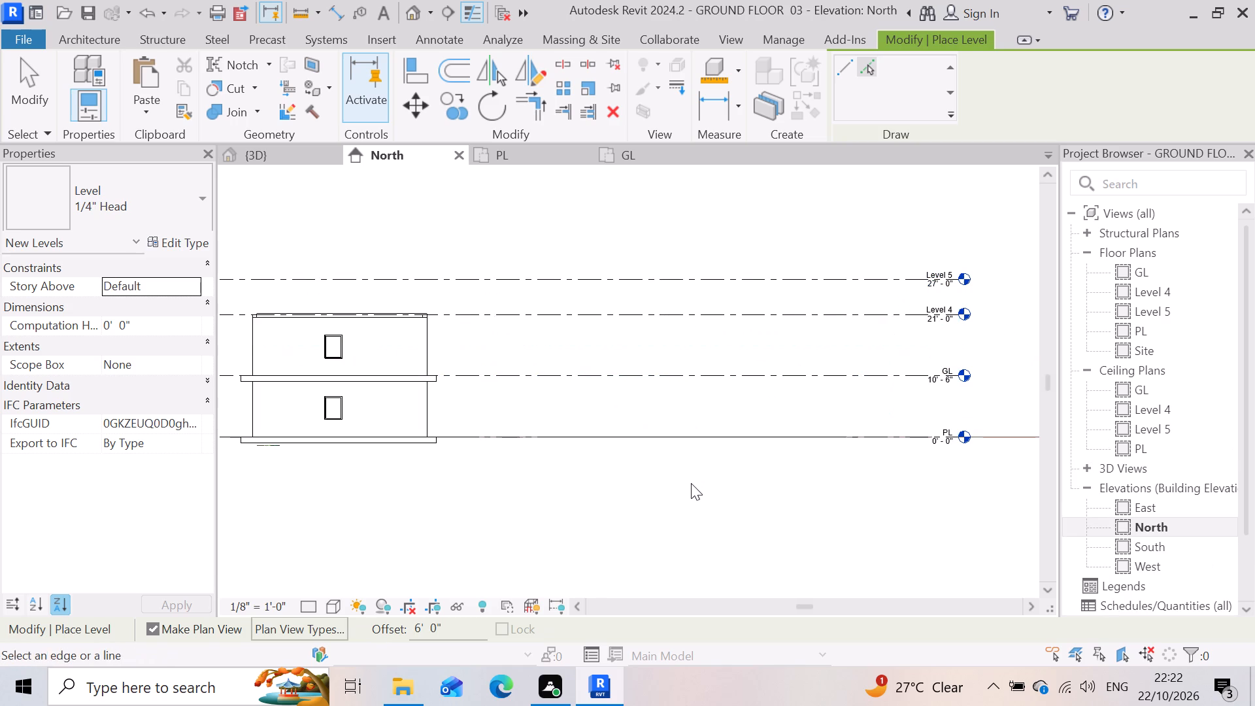
{"action": "scroll", "coordinate": [982, 334], "scroll_direction": "up", "scroll_amount": 6}
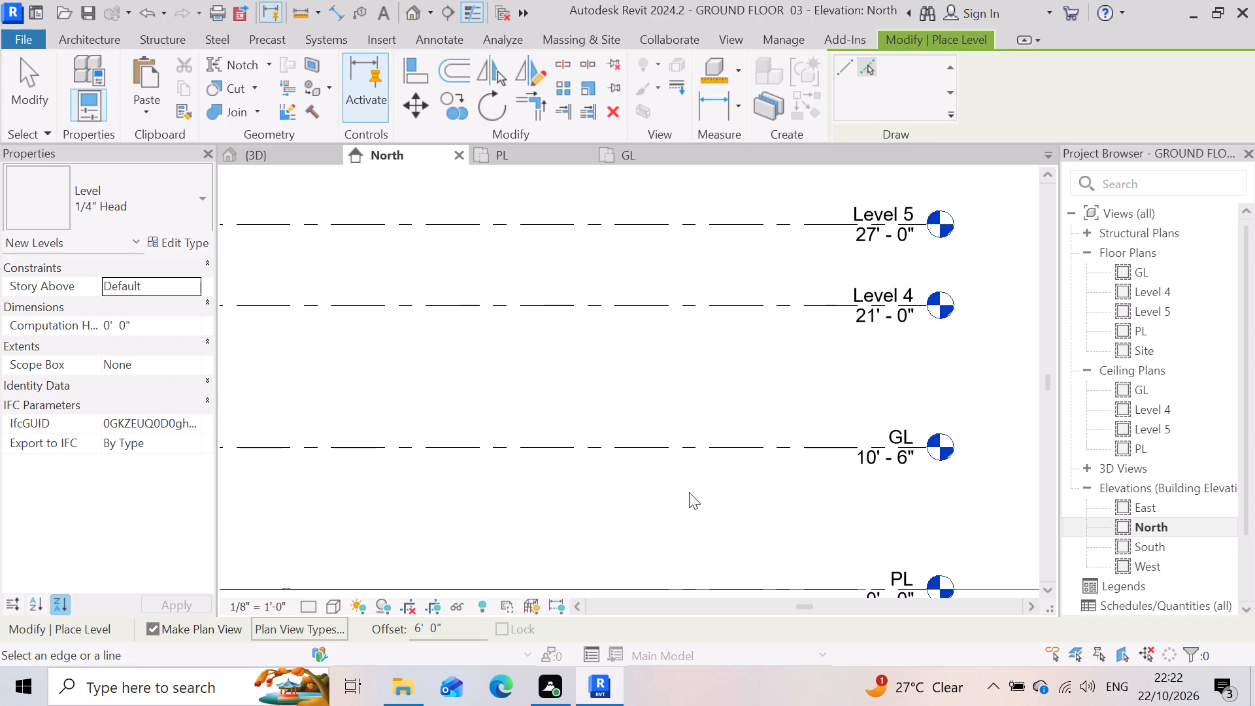
{"action": "key", "text": "Escape"}
Rename Level 4 as ROOF in the North elevation, along with its matching plan views.
{"action": "scroll", "coordinate": [926, 262], "scroll_direction": "up", "scroll_amount": 1}
{"action": "scroll", "coordinate": [909, 324], "scroll_direction": "up", "scroll_amount": 3}
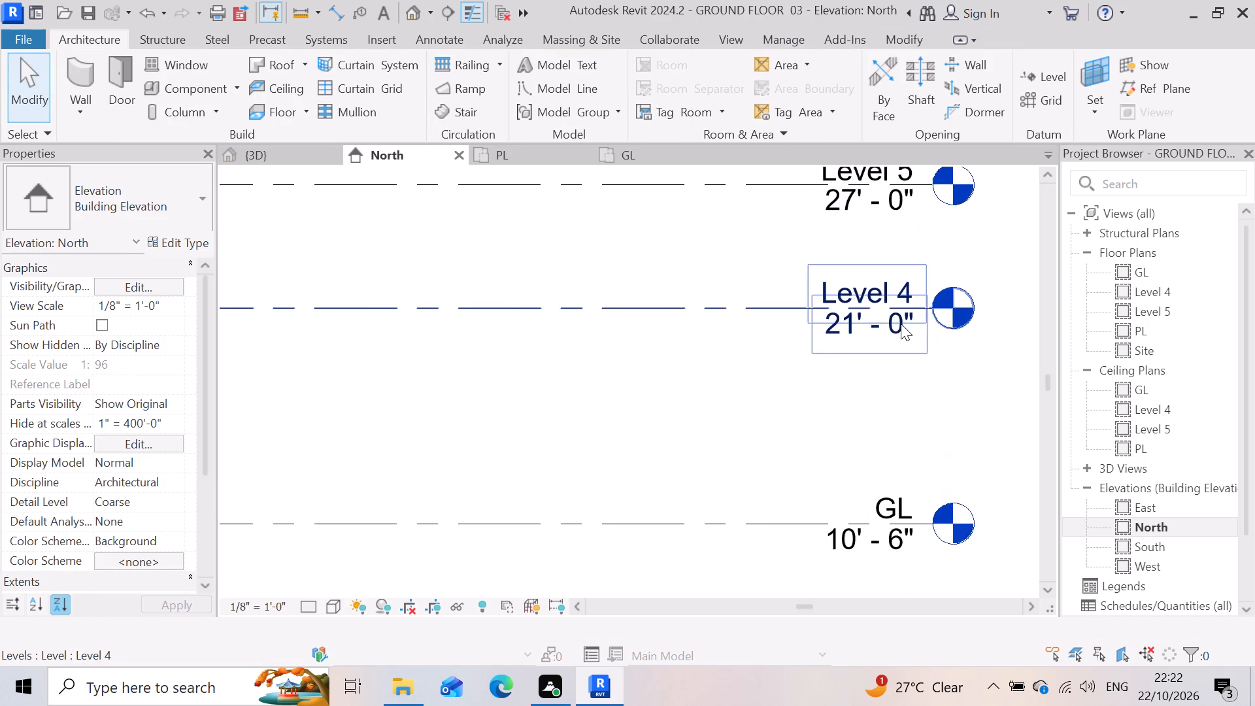
{"action": "scroll", "coordinate": [901, 324], "scroll_direction": "up", "scroll_amount": 2}
{"action": "scroll", "coordinate": [769, 345], "scroll_direction": "down", "scroll_amount": 8}
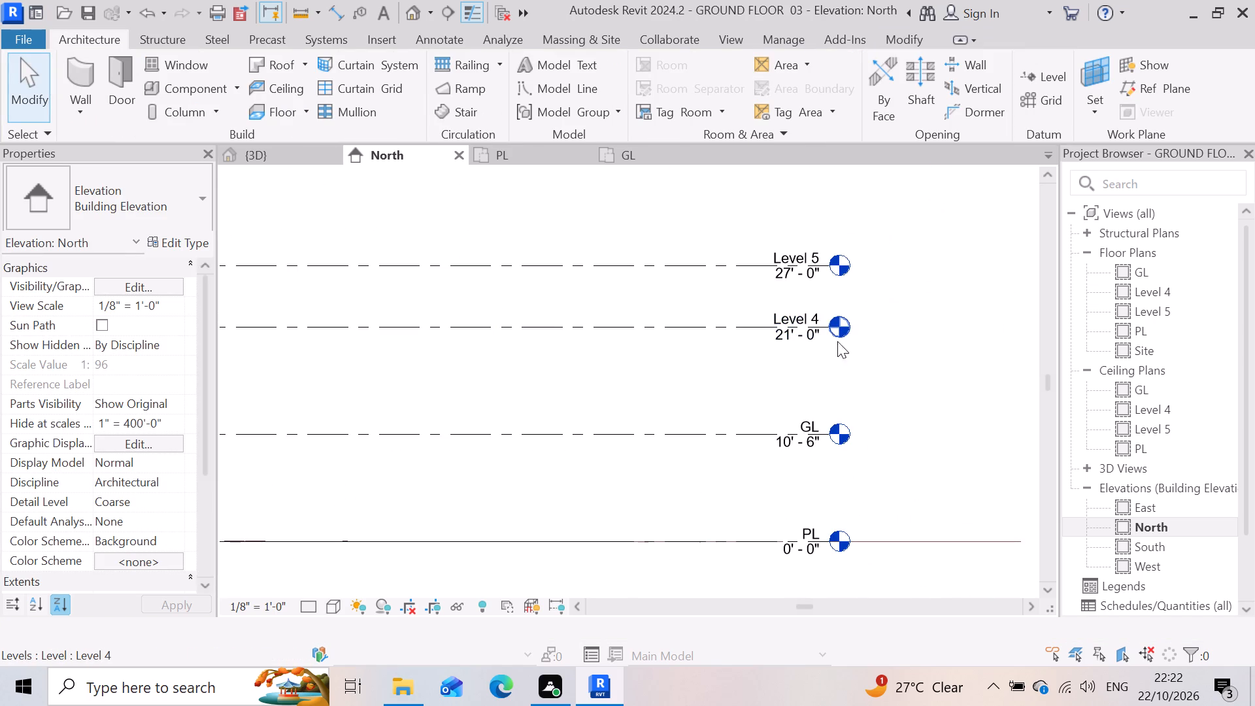
{"action": "scroll", "coordinate": [831, 345], "scroll_direction": "up", "scroll_amount": 8}
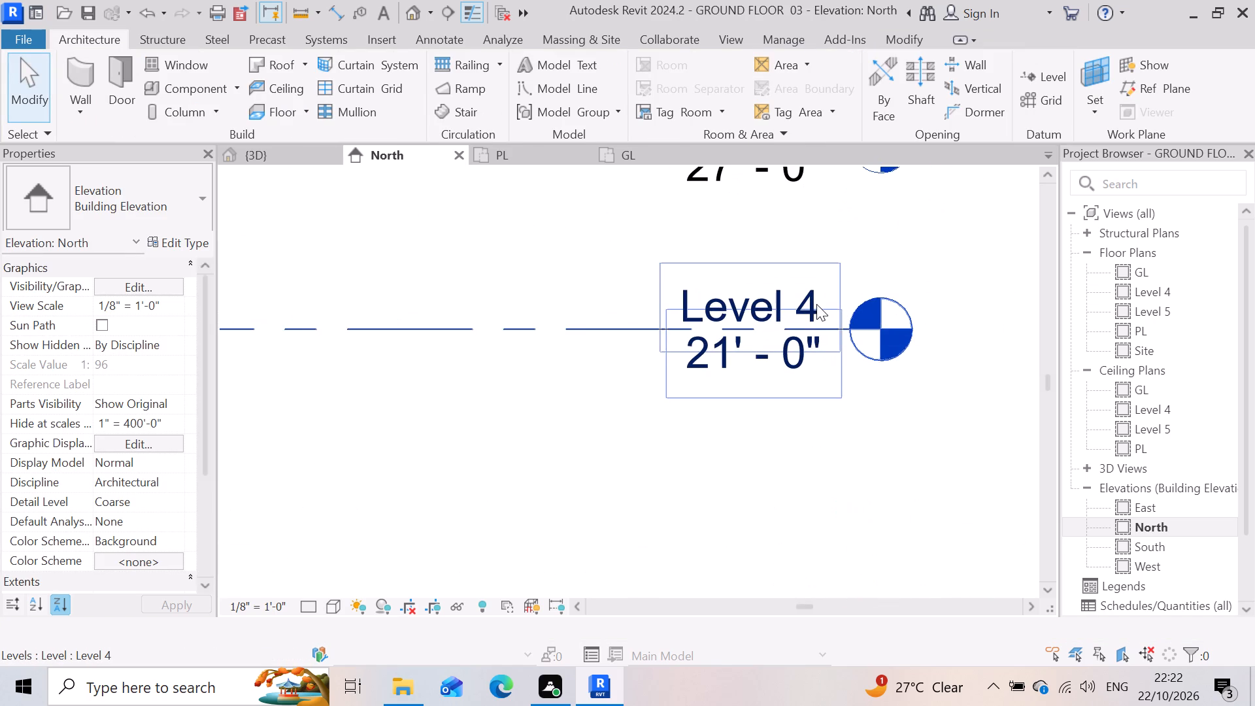
{"action": "key", "text": "Escape"}
{"action": "key", "text": "Escape"}
{"action": "left_click", "coordinate": [807, 313]}
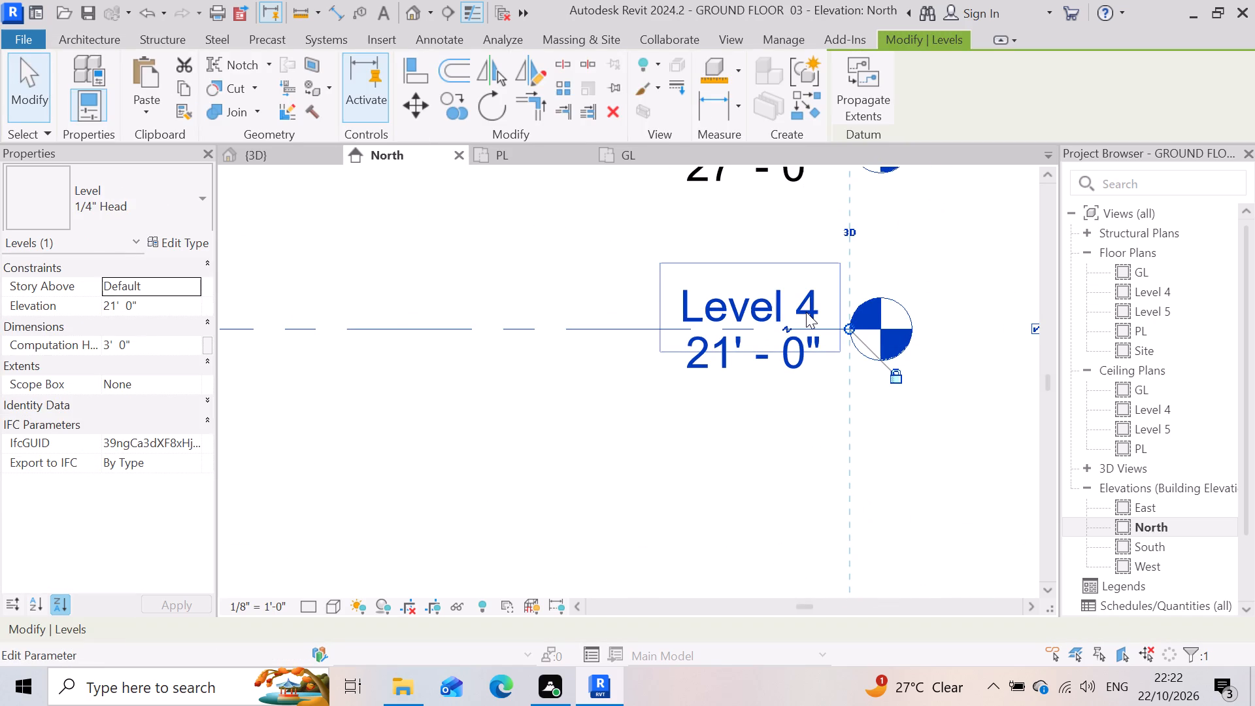
{"action": "left_click", "coordinate": [806, 311]}
{"action": "left_click_drag", "start_coordinate": [801, 321], "coordinate": [697, 326]}
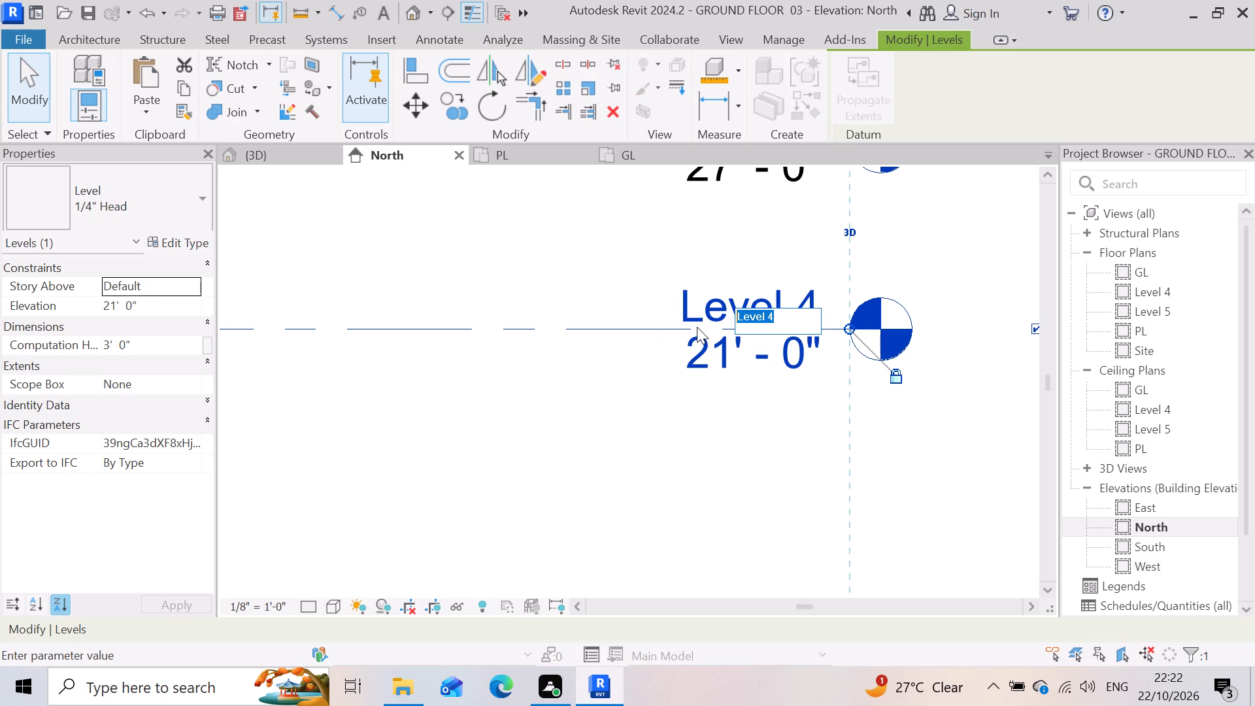
{"action": "key", "text": "2"}
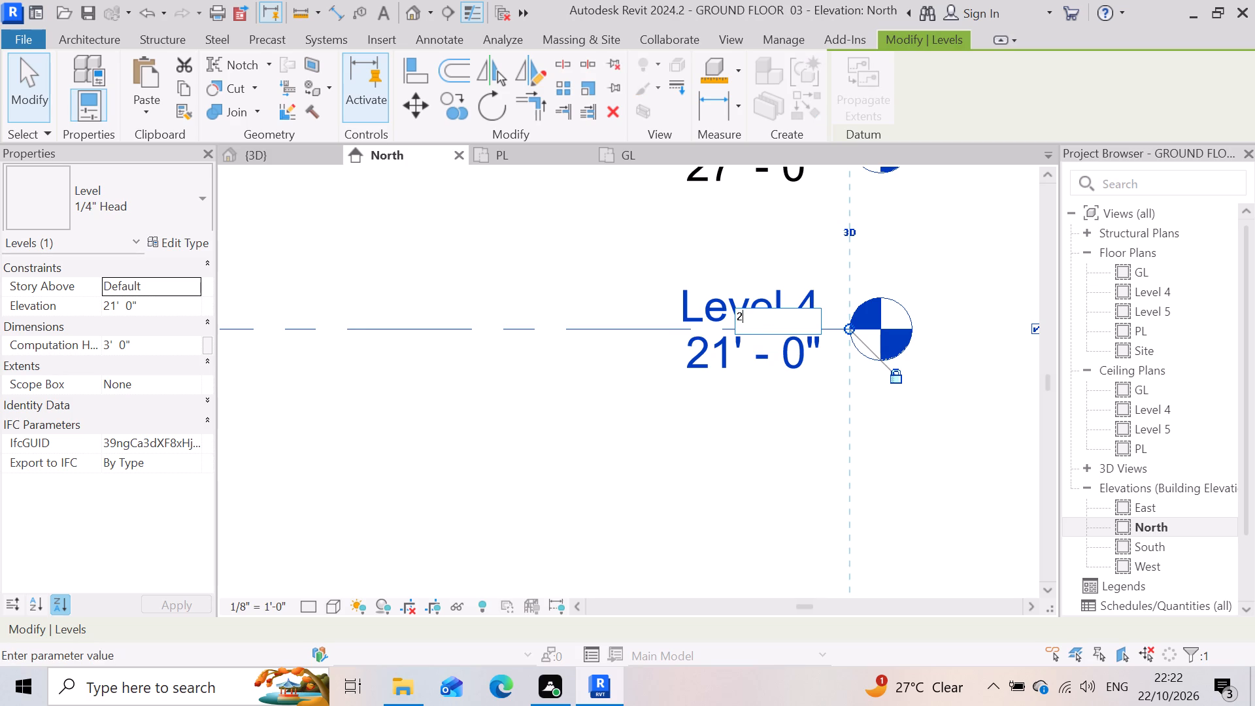
{"action": "key", "text": "BackSpace"}
{"action": "key", "text": "r"}
{"action": "key", "text": "BackSpace"}
{"action": "key", "text": "r"}
{"action": "type", "text": "OO"}
{"action": "key", "text": "f"}
{"action": "key", "text": "Return"}
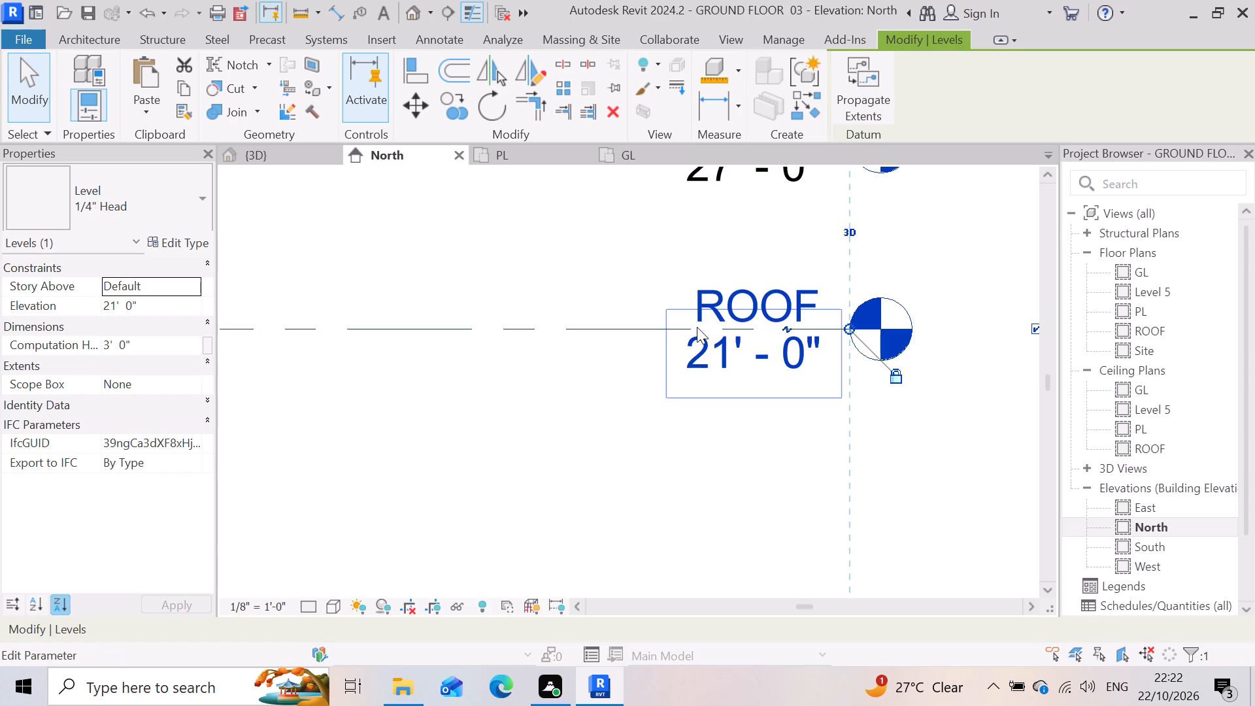
Rename the topmost level, Level 5, as PARAPET WALL in the North elevation, along with its matching plan views.
{"action": "scroll", "coordinate": [716, 294], "scroll_direction": "down", "scroll_amount": 8}
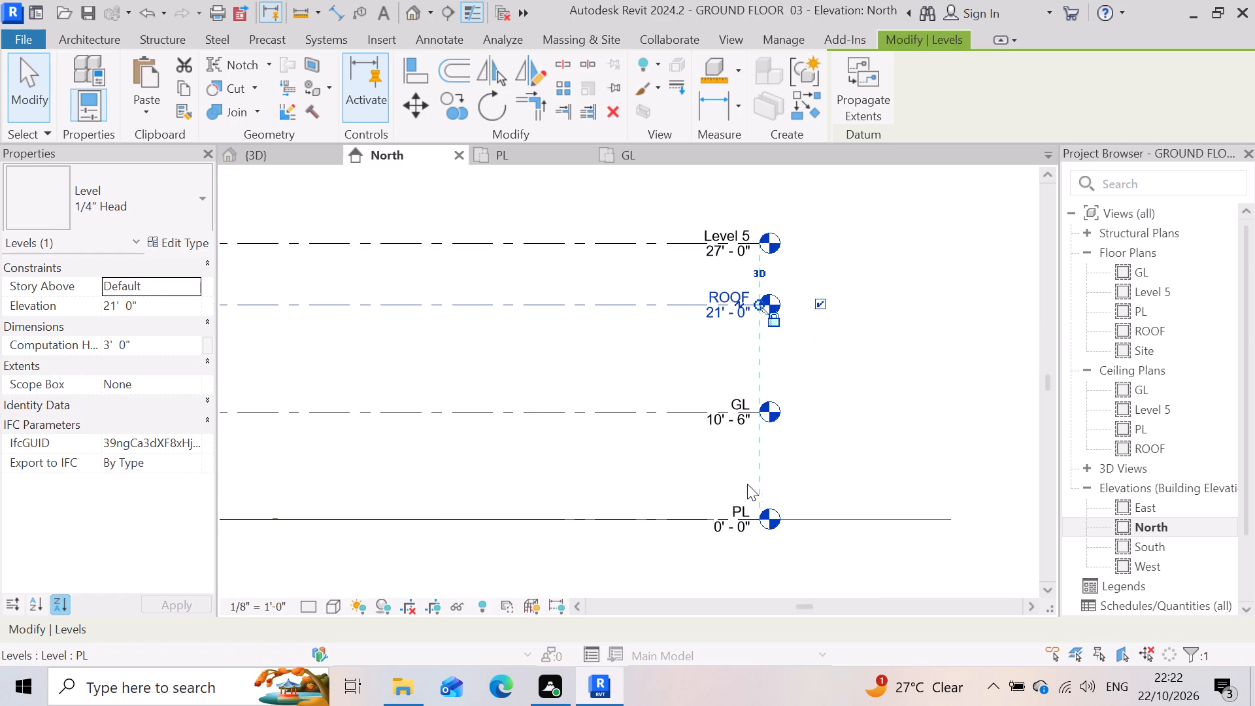
{"action": "scroll", "coordinate": [816, 479], "scroll_direction": "down", "scroll_amount": 3}
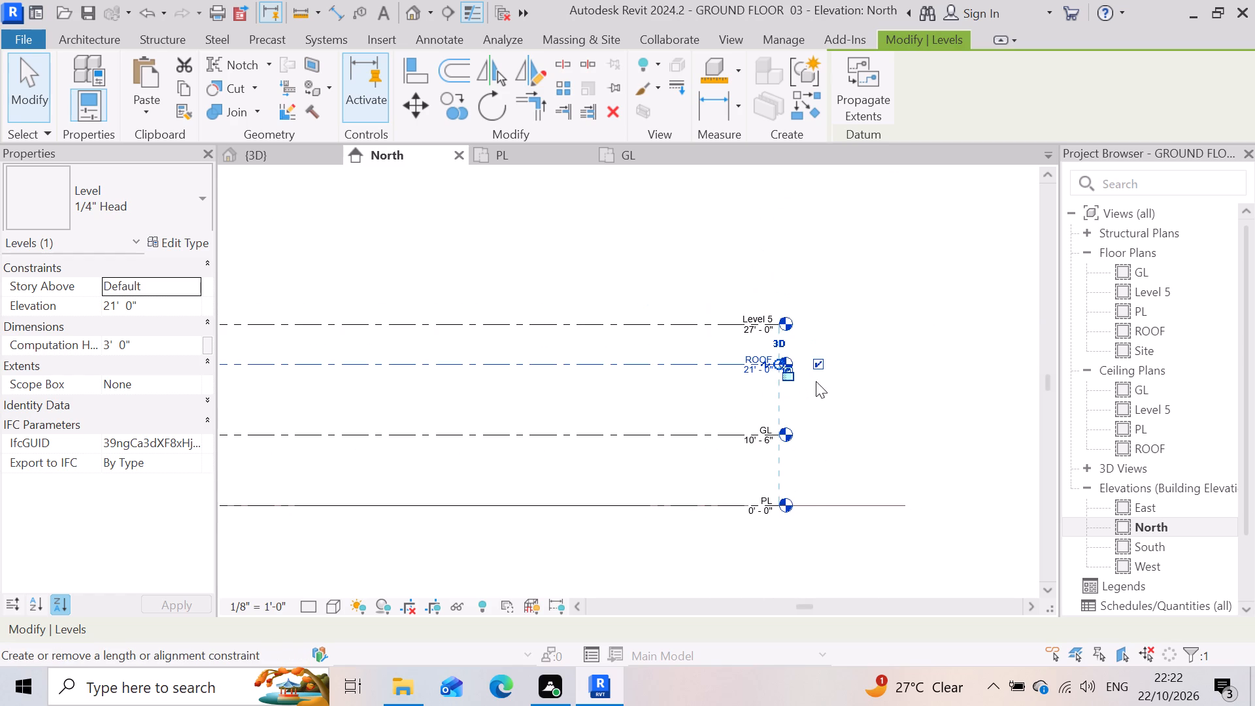
{"action": "scroll", "coordinate": [767, 304], "scroll_direction": "up", "scroll_amount": 8}
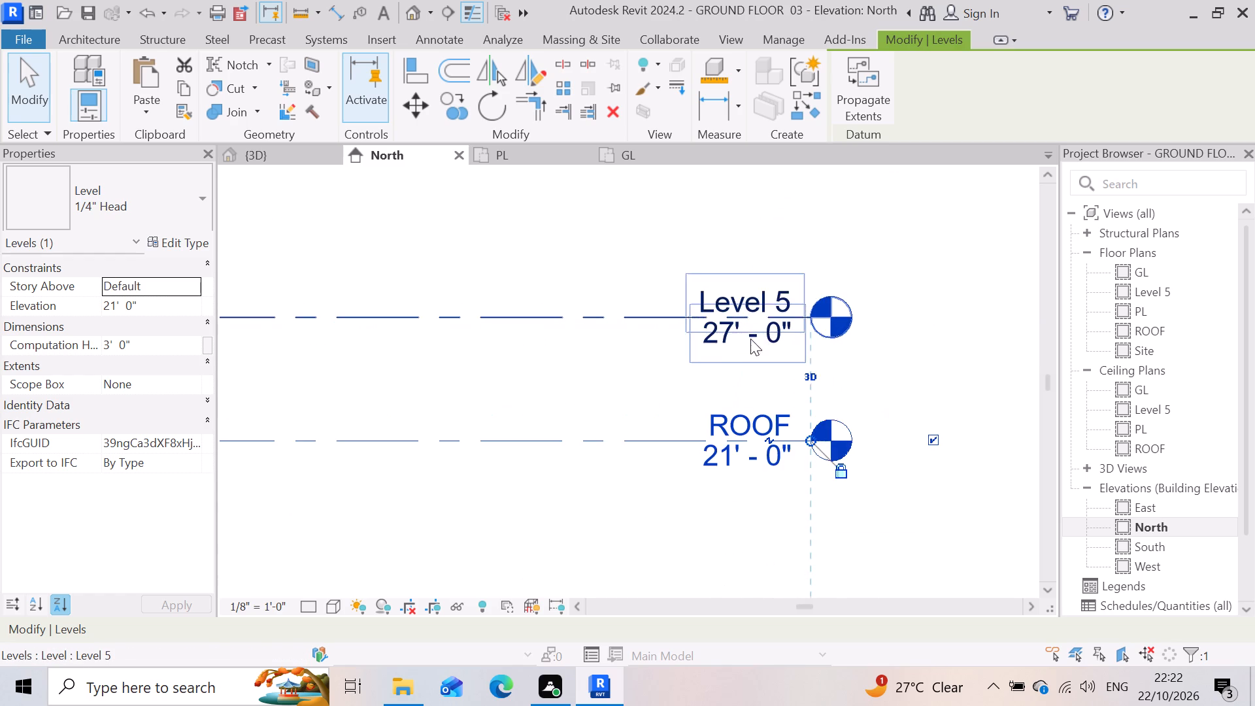
{"action": "scroll", "coordinate": [682, 350], "scroll_direction": "up", "scroll_amount": 4}
{"action": "scroll", "coordinate": [777, 360], "scroll_direction": "up", "scroll_amount": 4}
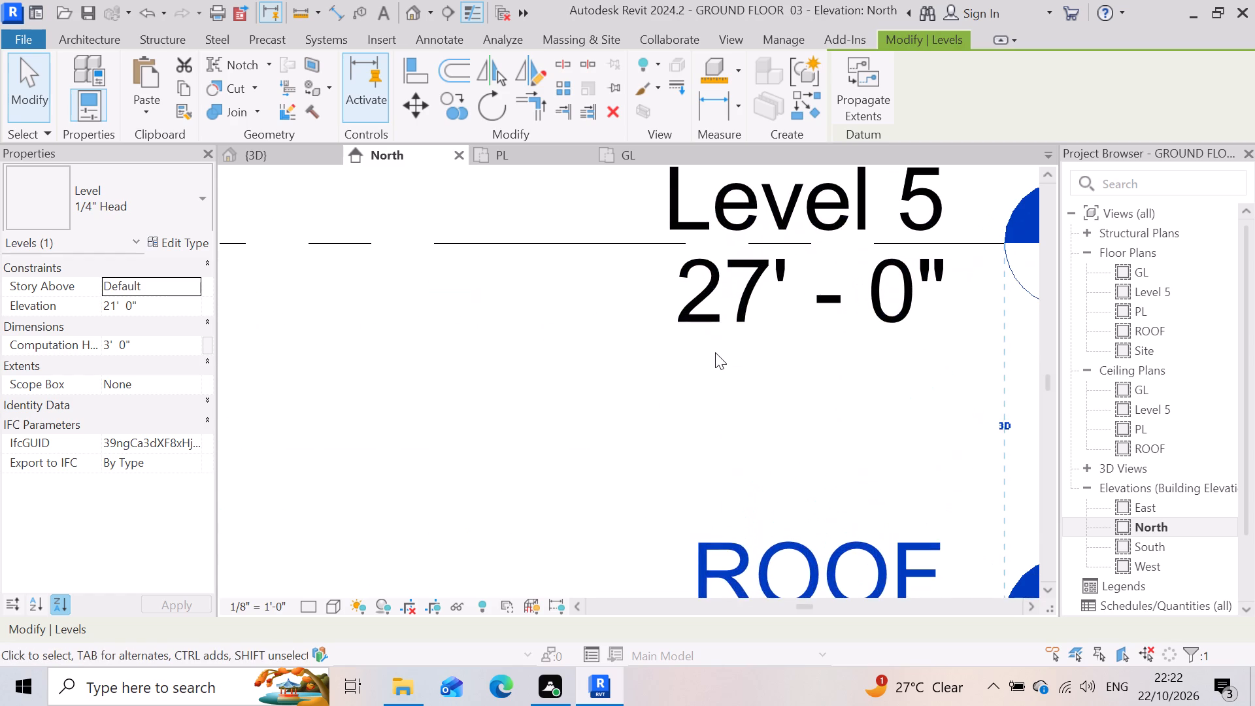
{"action": "scroll", "coordinate": [715, 352], "scroll_direction": "down", "scroll_amount": 3}
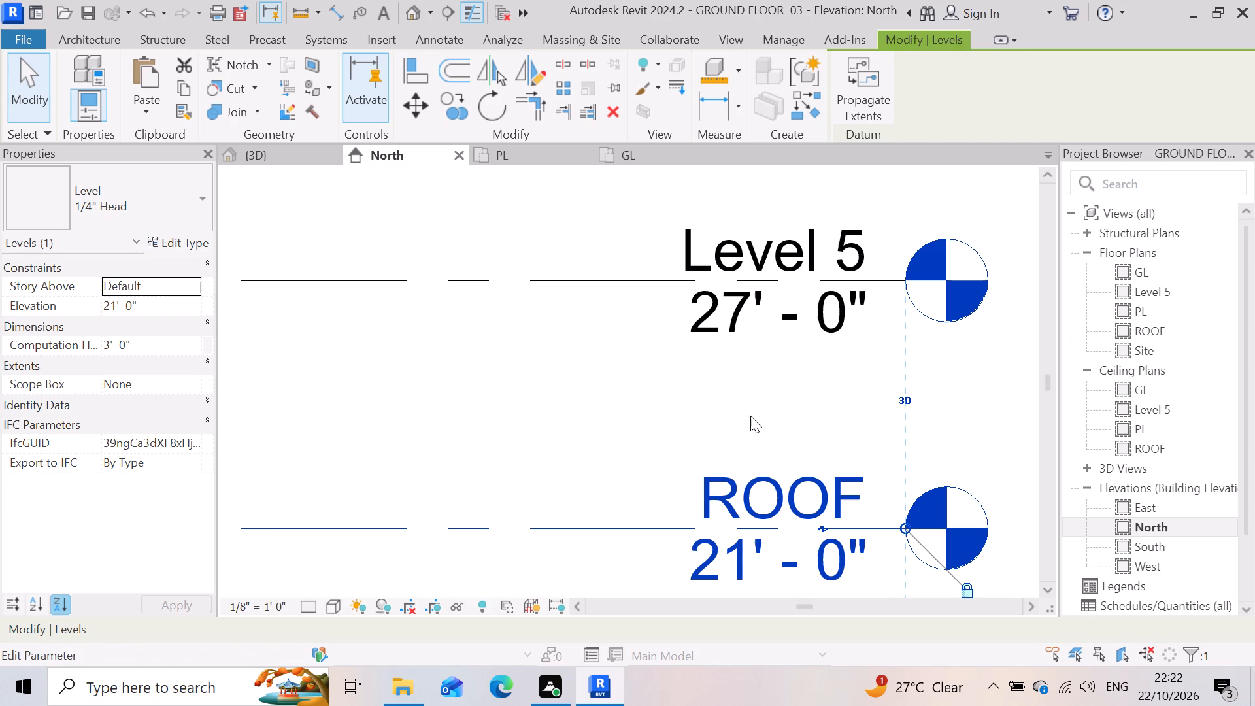
{"action": "scroll", "coordinate": [752, 412], "scroll_direction": "down", "scroll_amount": 4}
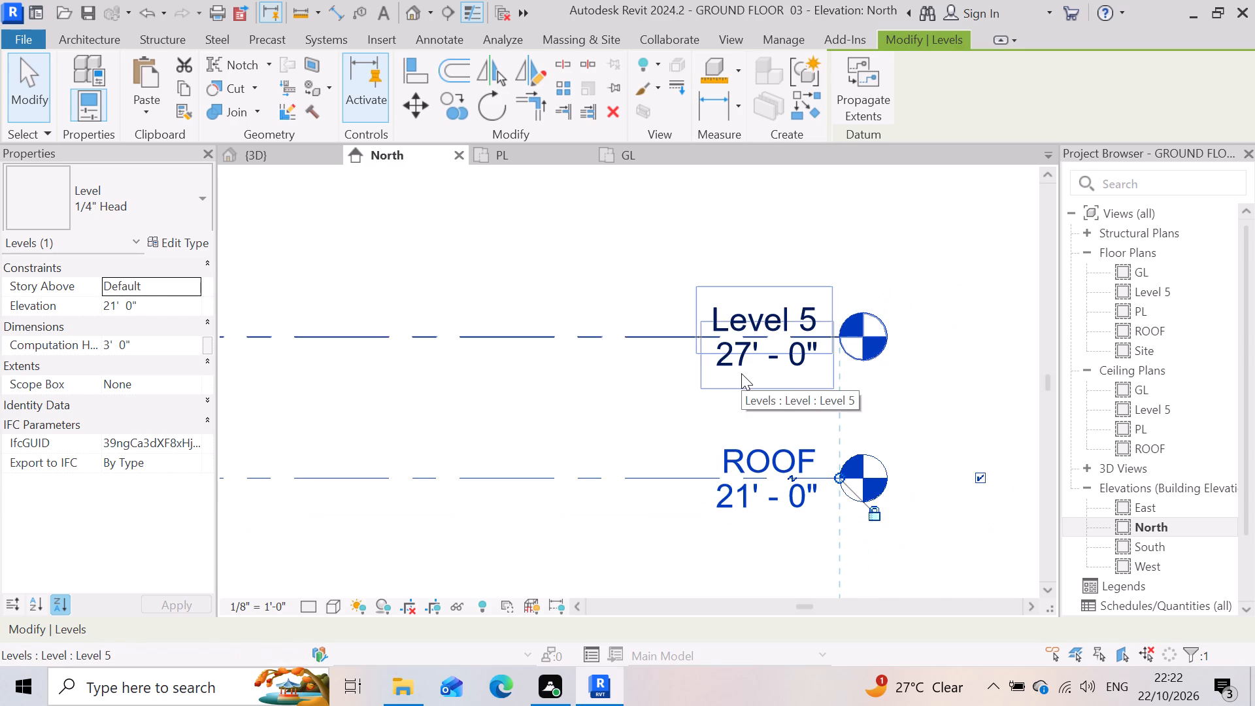
{"action": "double_click", "coordinate": [741, 373]}
{"action": "left_click", "coordinate": [778, 354]}
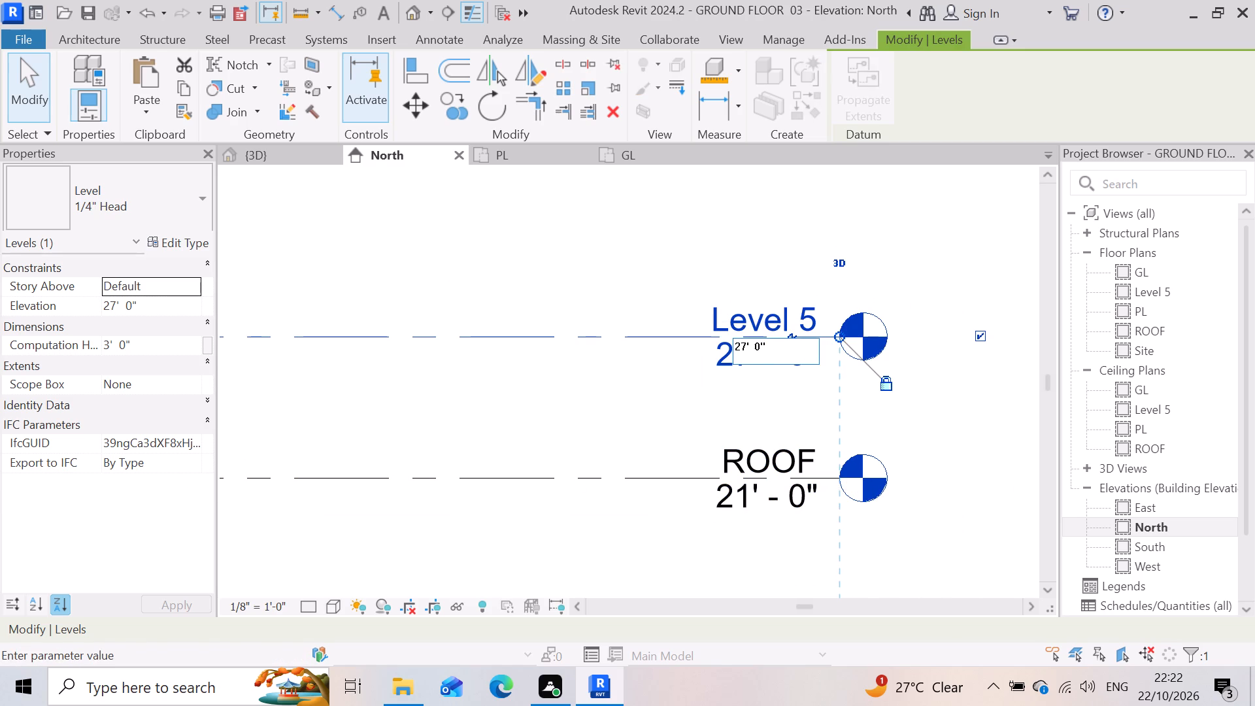
{"action": "left_click", "coordinate": [799, 329]}
{"action": "left_click", "coordinate": [811, 318]}
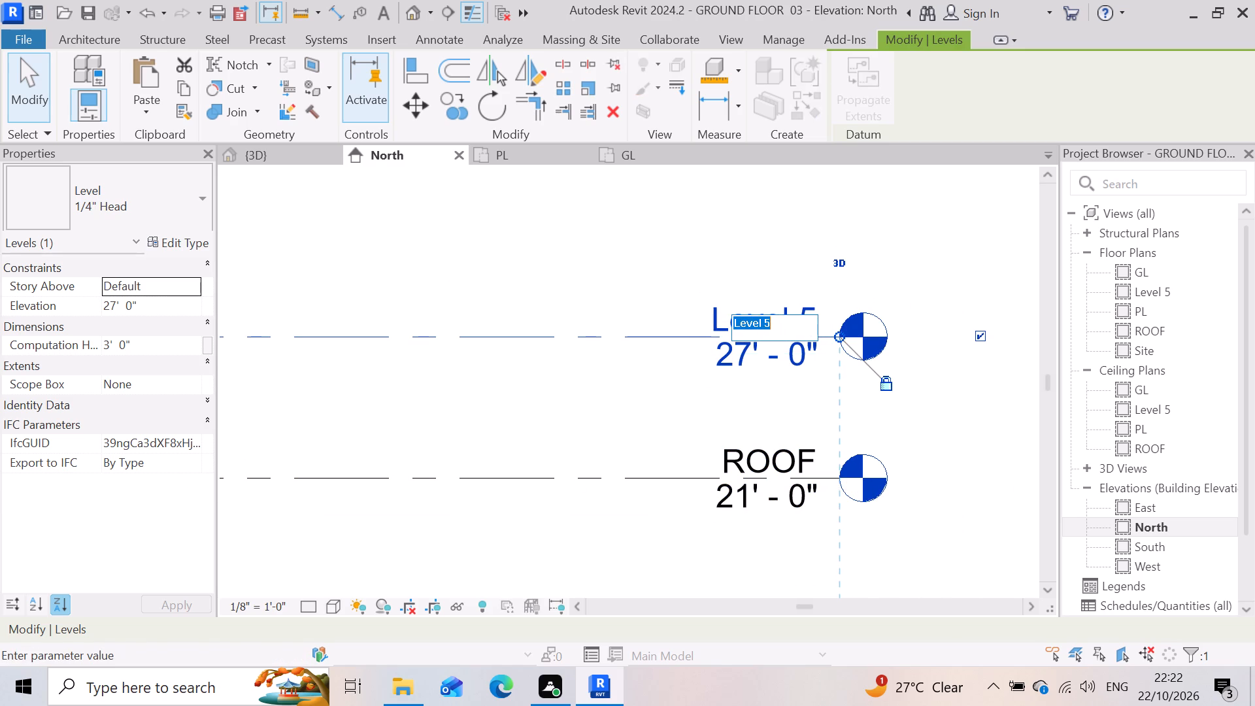
{"action": "left_click_drag", "start_coordinate": [788, 328], "coordinate": [721, 328]}
{"action": "key", "text": "BackSpace"}
{"action": "key", "text": "p"}
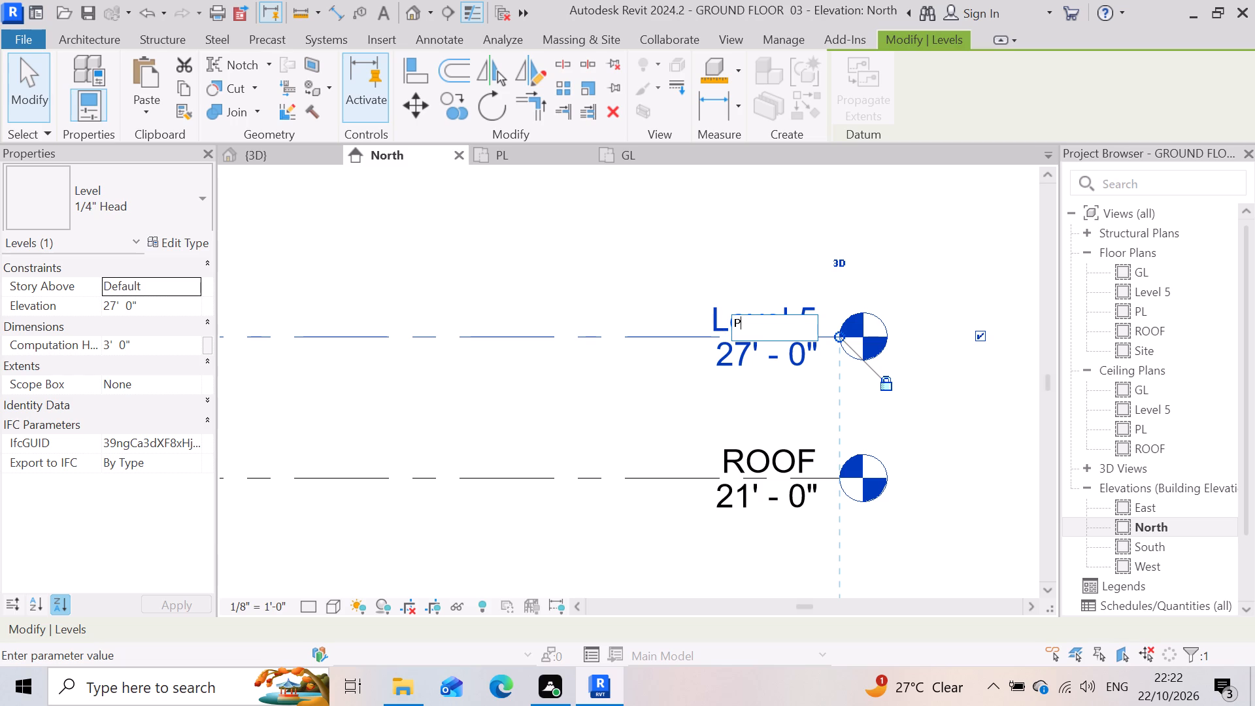
{"action": "type", "text": "ARA"}
{"action": "type", "text": "PET WALL"}
{"action": "left_click", "coordinate": [591, 399]}
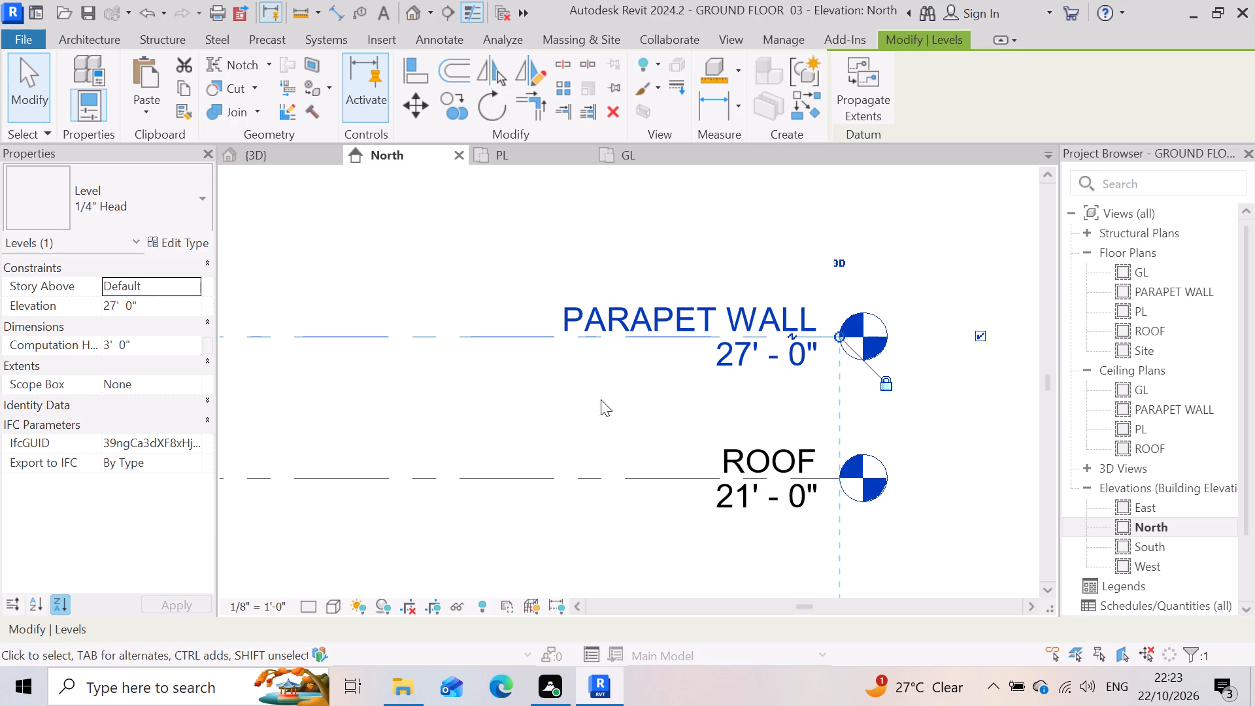
Examine how the two-storey building sits against the PL, GL, ROOF and PARAPET WALL level lines in the North elevation.
{"action": "scroll", "coordinate": [945, 335], "scroll_direction": "down", "scroll_amount": 8}
{"action": "scroll", "coordinate": [663, 420], "scroll_direction": "down", "scroll_amount": 4}
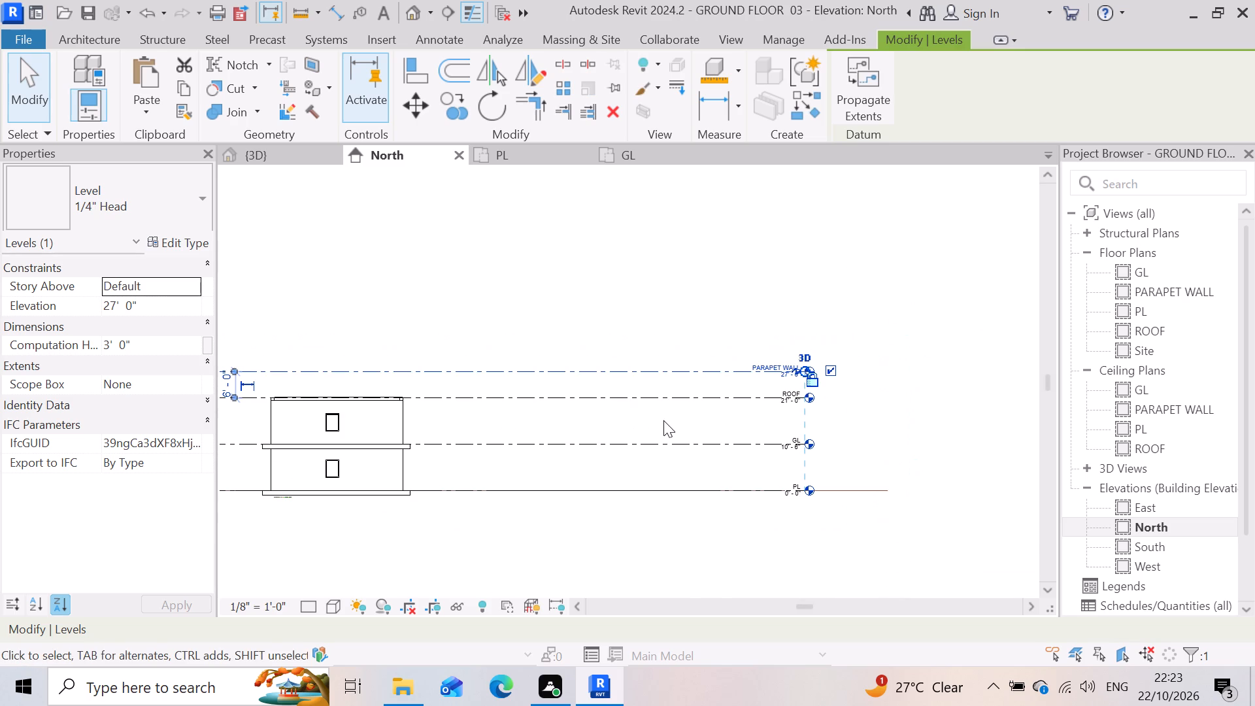
{"action": "scroll", "coordinate": [390, 105], "scroll_direction": "up", "scroll_amount": 2}
{"action": "scroll", "coordinate": [688, 429], "scroll_direction": "down", "scroll_amount": 4}
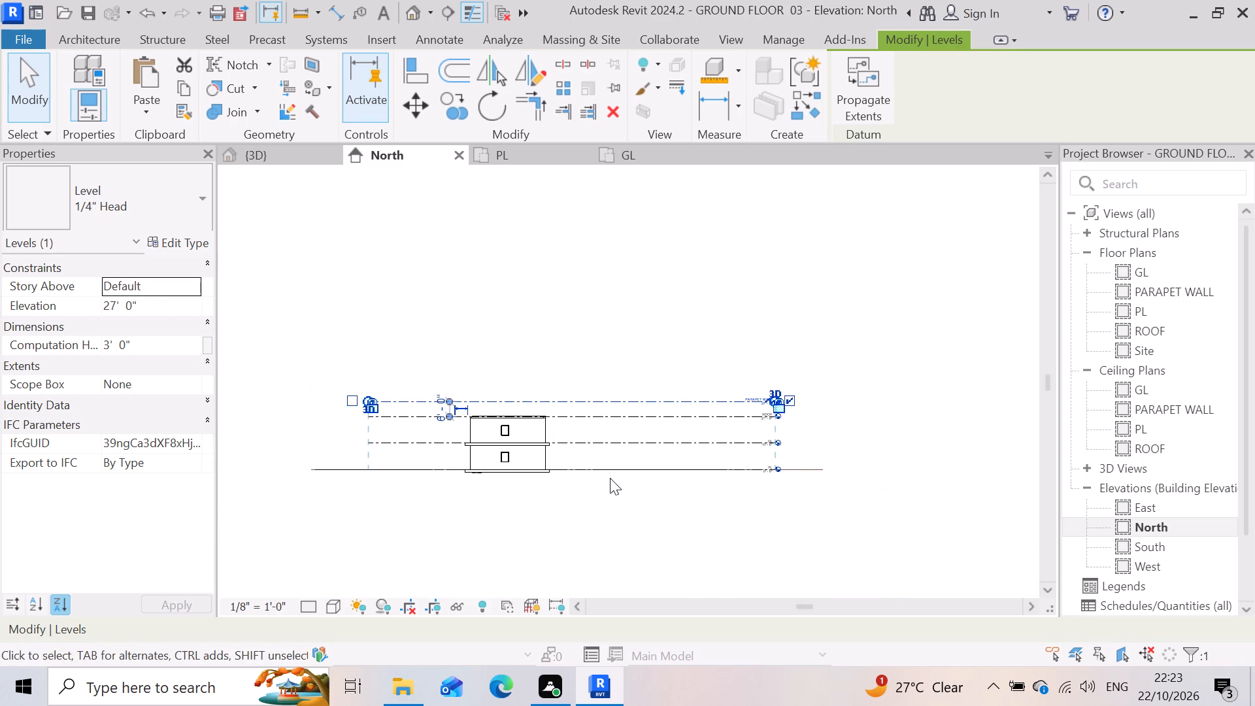
{"action": "scroll", "coordinate": [567, 477], "scroll_direction": "up", "scroll_amount": 3}
{"action": "scroll", "coordinate": [631, 494], "scroll_direction": "up", "scroll_amount": 3}
{"action": "scroll", "coordinate": [620, 513], "scroll_direction": "down", "scroll_amount": 2}
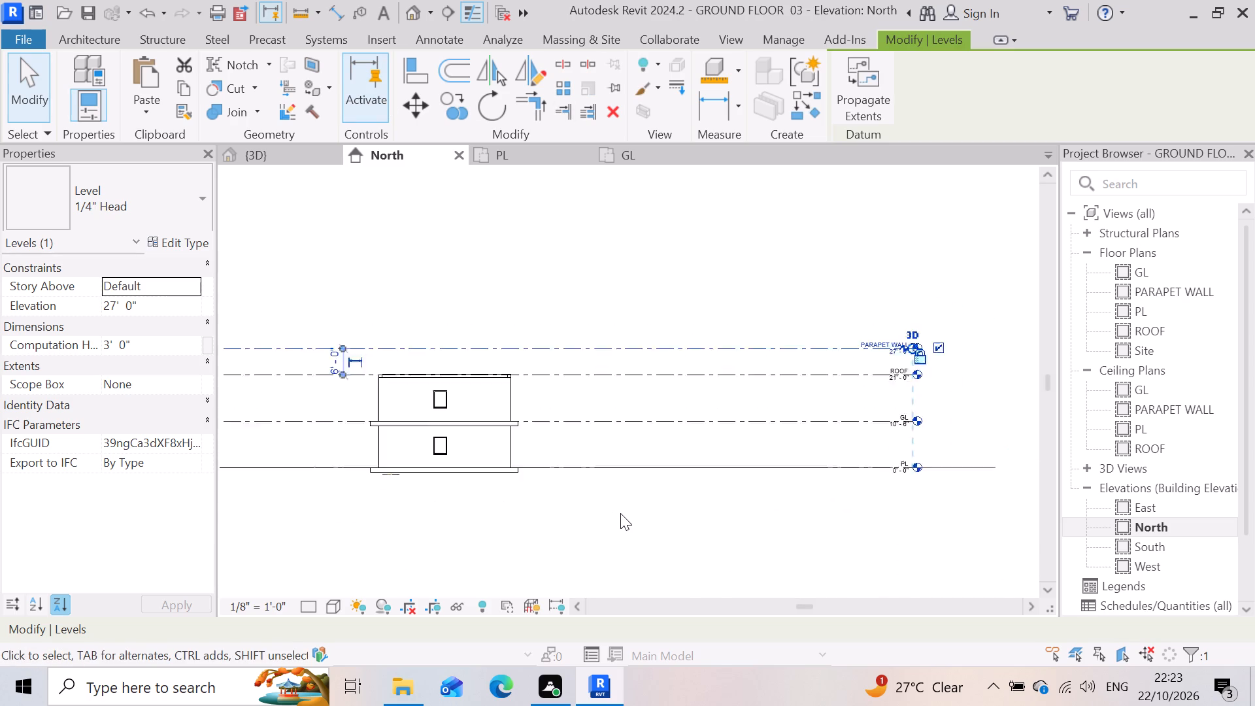
{"action": "scroll", "coordinate": [508, 430], "scroll_direction": "up", "scroll_amount": 3}
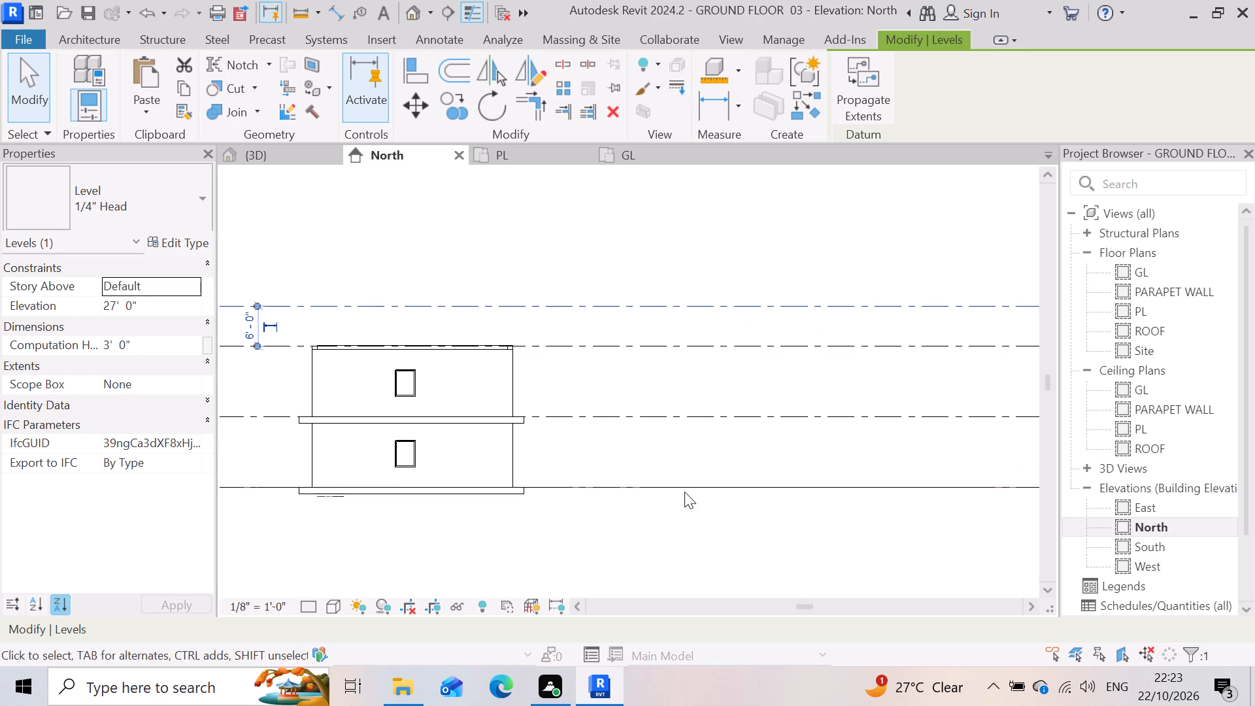
Examine the two-storey building and its level lines in the 3D view.
{"action": "scroll", "coordinate": [702, 490], "scroll_direction": "down", "scroll_amount": 3}
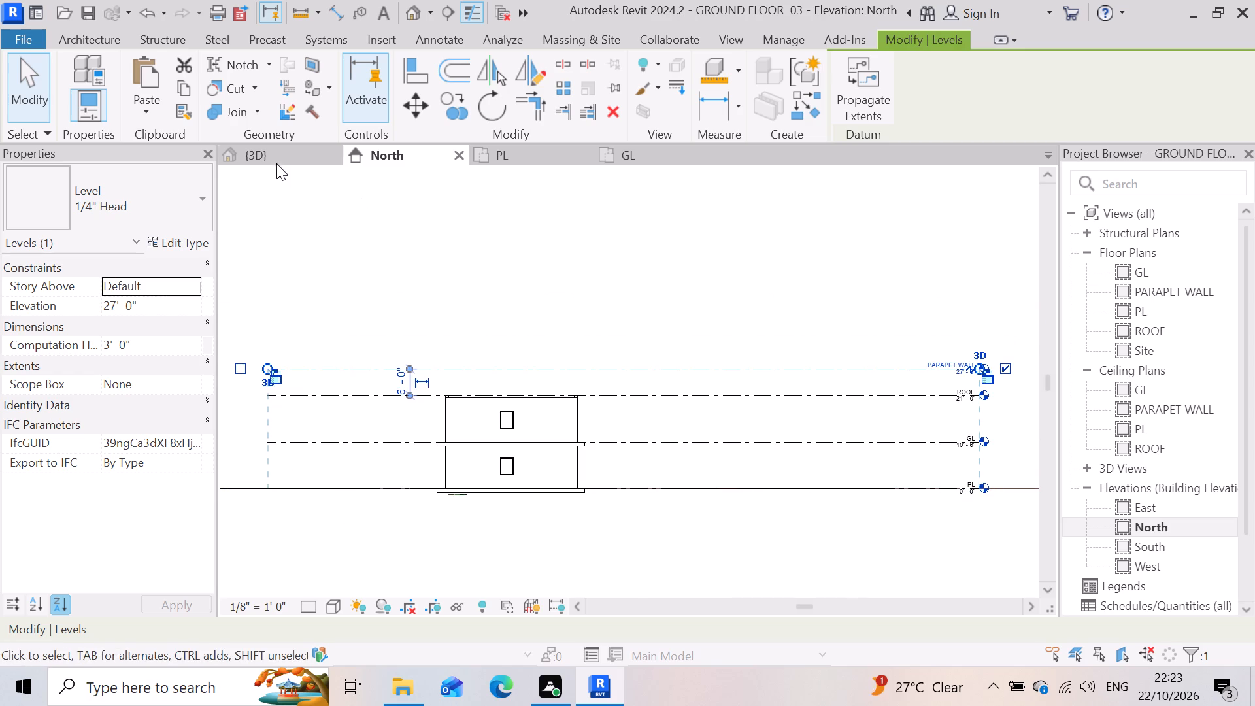
{"action": "left_click", "coordinate": [281, 158]}
{"action": "scroll", "coordinate": [699, 424], "scroll_direction": "down", "scroll_amount": 2}
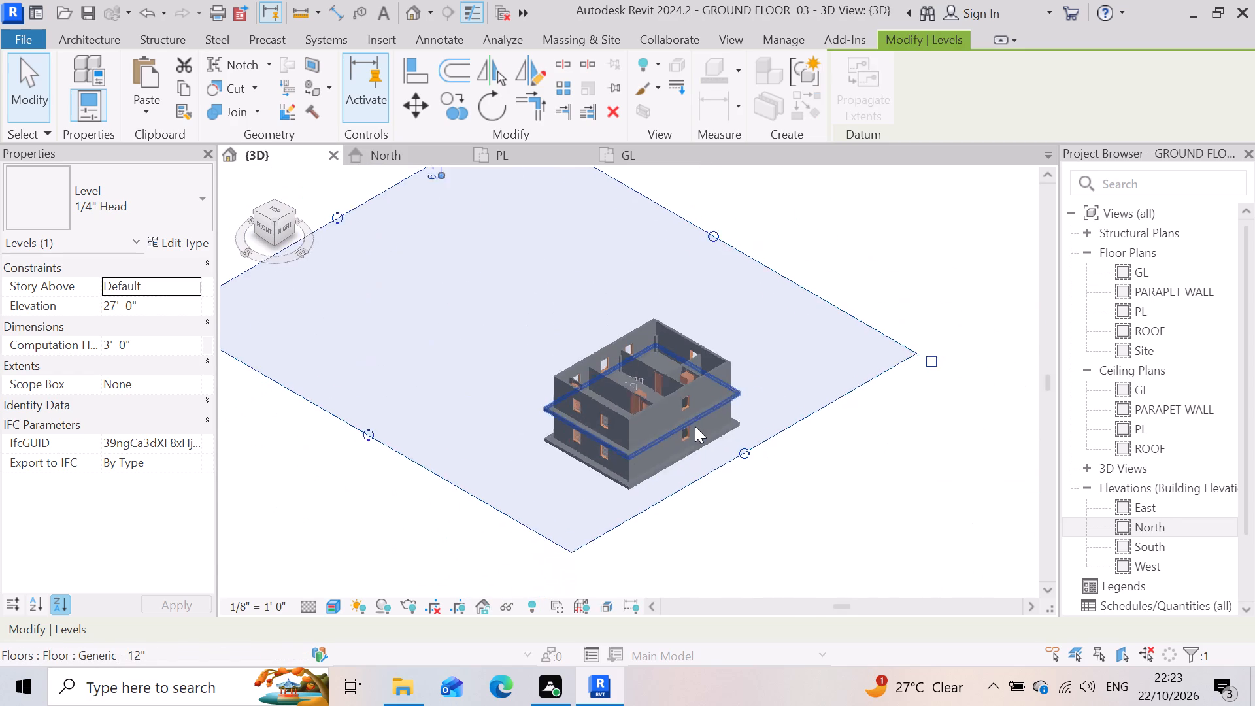
{"action": "scroll", "coordinate": [695, 426], "scroll_direction": "down", "scroll_amount": 3}
{"action": "left_click", "coordinate": [458, 523]}
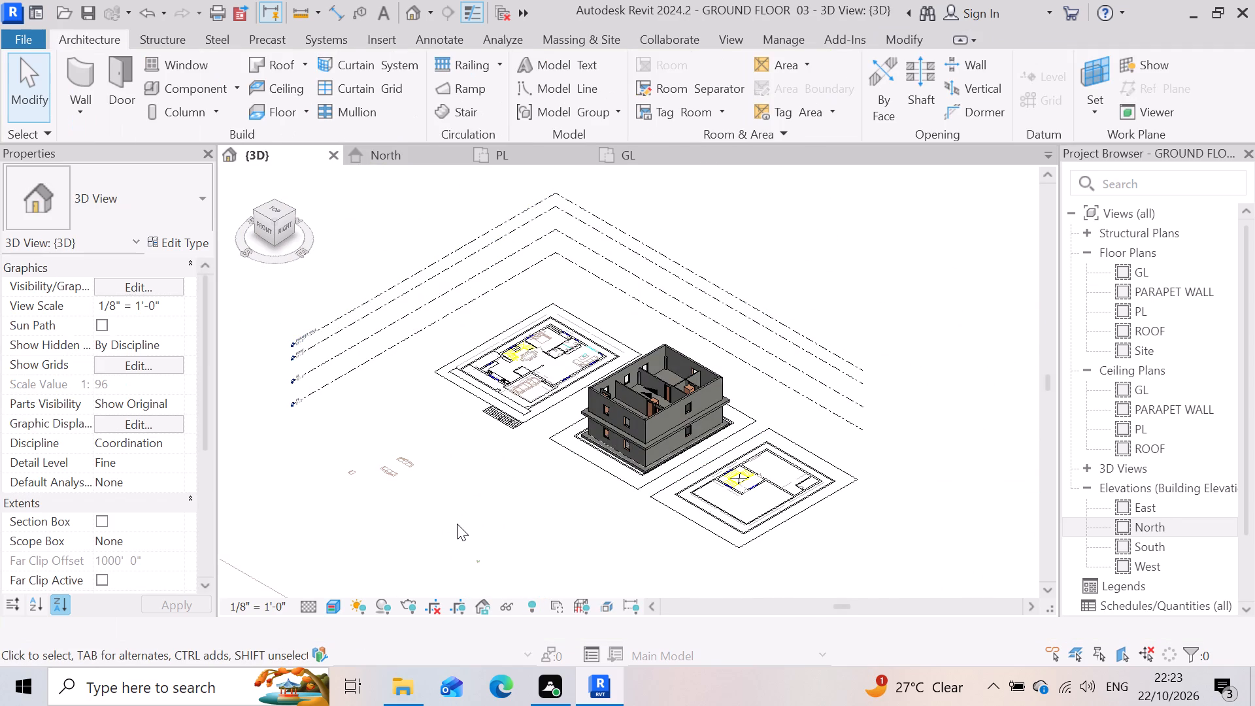
{"action": "scroll", "coordinate": [756, 442], "scroll_direction": "up", "scroll_amount": 3}
{"action": "scroll", "coordinate": [581, 434], "scroll_direction": "up", "scroll_amount": 6}
{"action": "scroll", "coordinate": [519, 473], "scroll_direction": "down", "scroll_amount": 3}
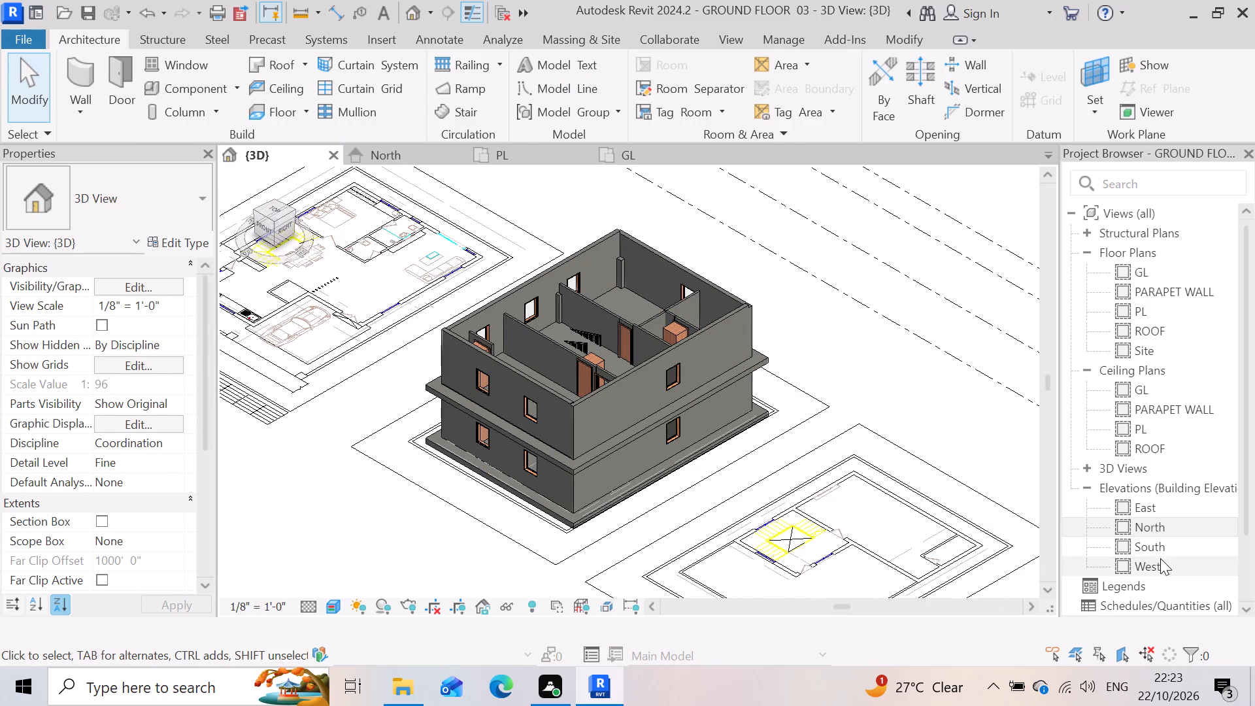
In the North elevation, filter the storey between PL and GL to walls, doors and windows only, and delete them.
{"action": "double_click", "coordinate": [1163, 525]}
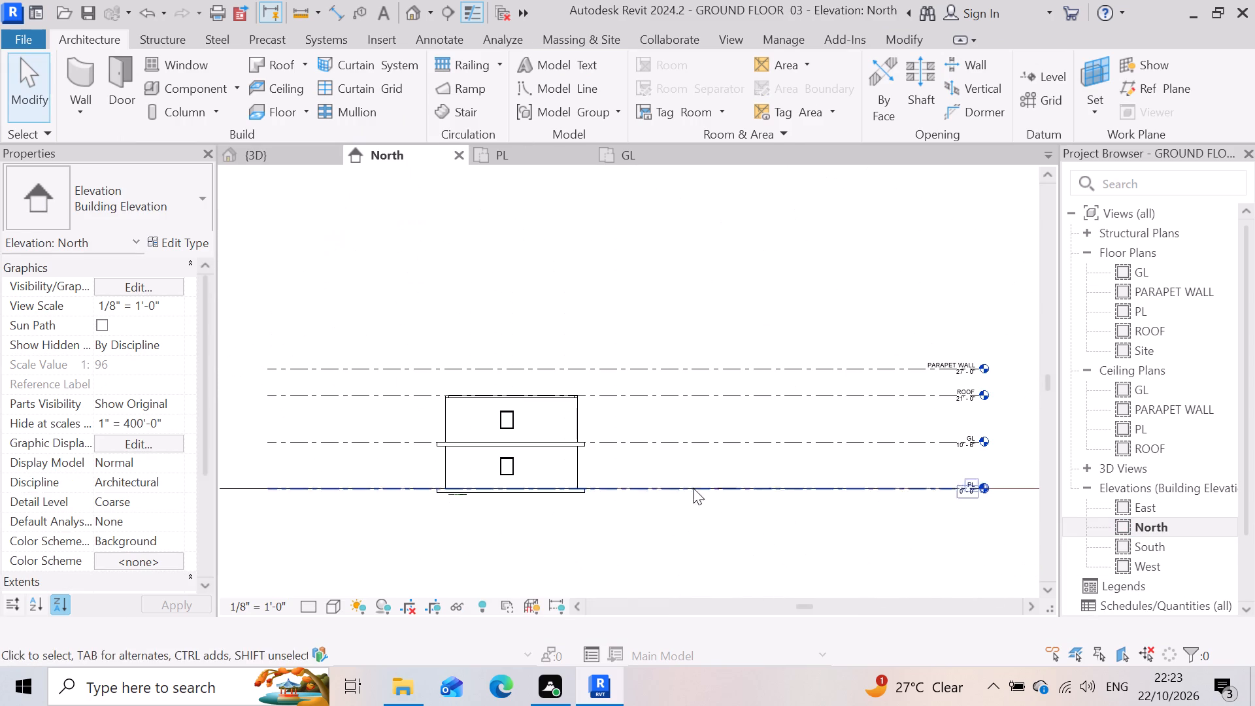
{"action": "scroll", "coordinate": [363, 509], "scroll_direction": "up", "scroll_amount": 3}
{"action": "left_click_drag", "start_coordinate": [741, 456], "coordinate": [741, 456]}
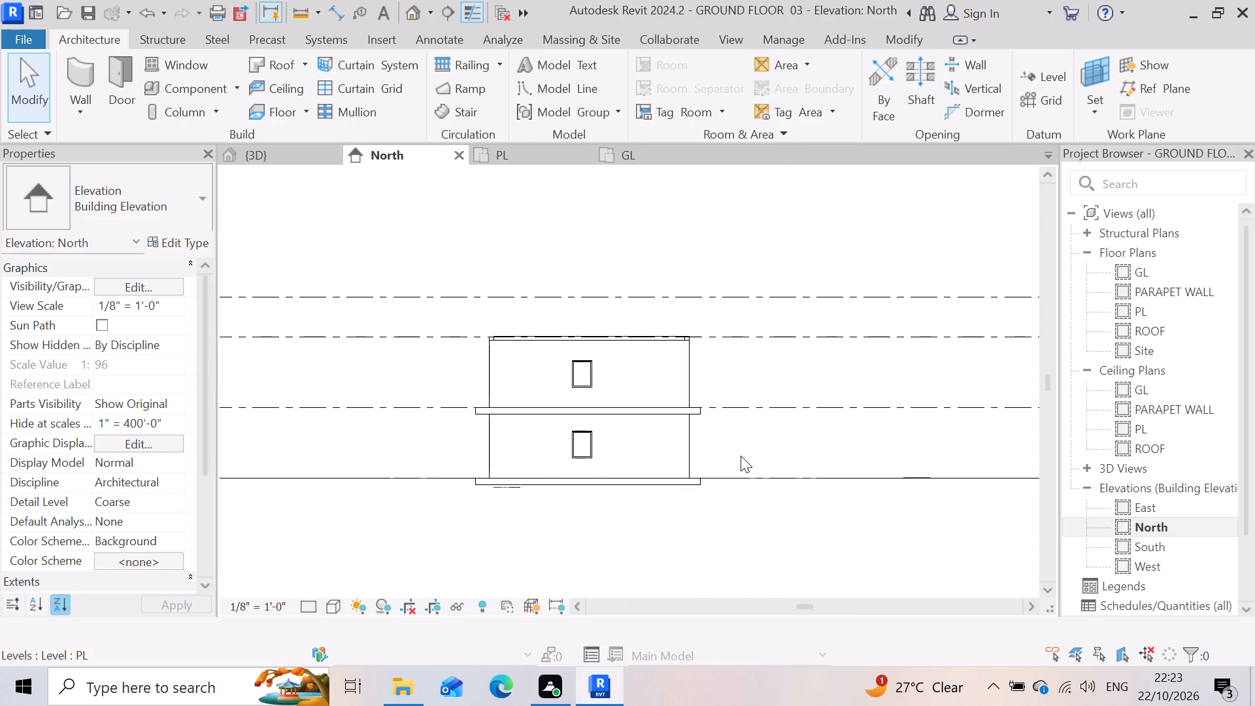
{"action": "left_click_drag", "start_coordinate": [741, 456], "coordinate": [386, 456]}
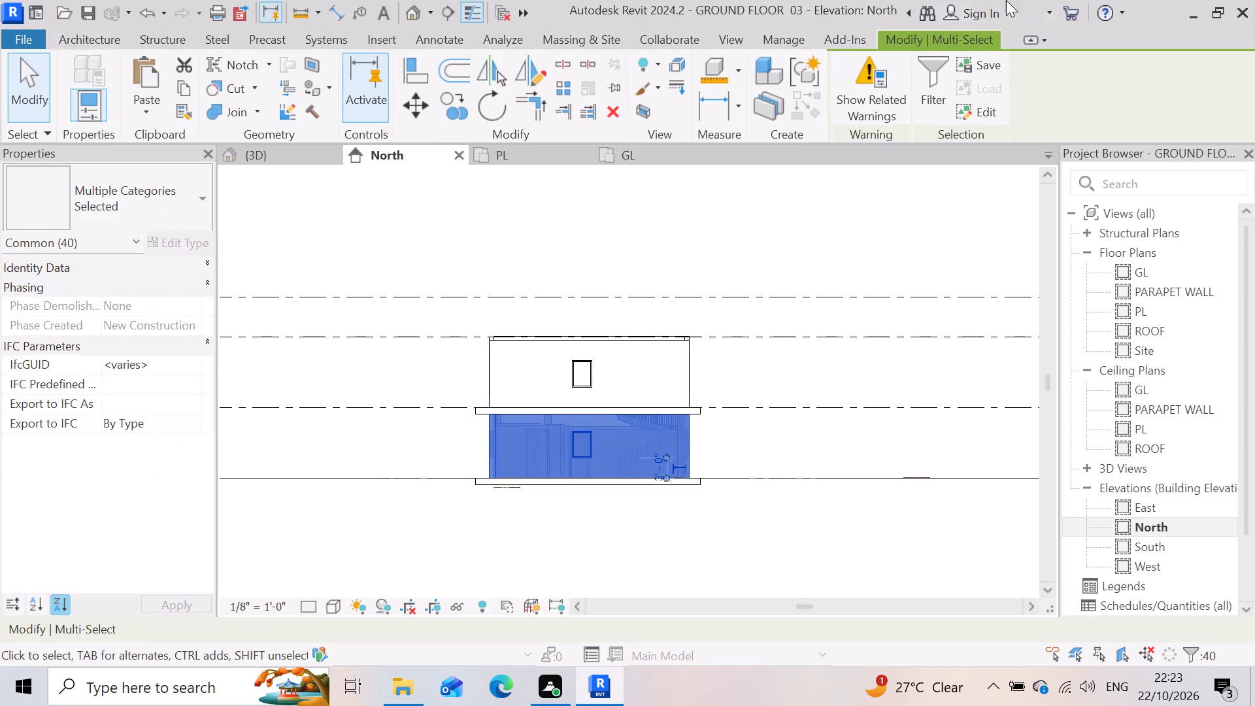
{"action": "left_click", "coordinate": [926, 69]}
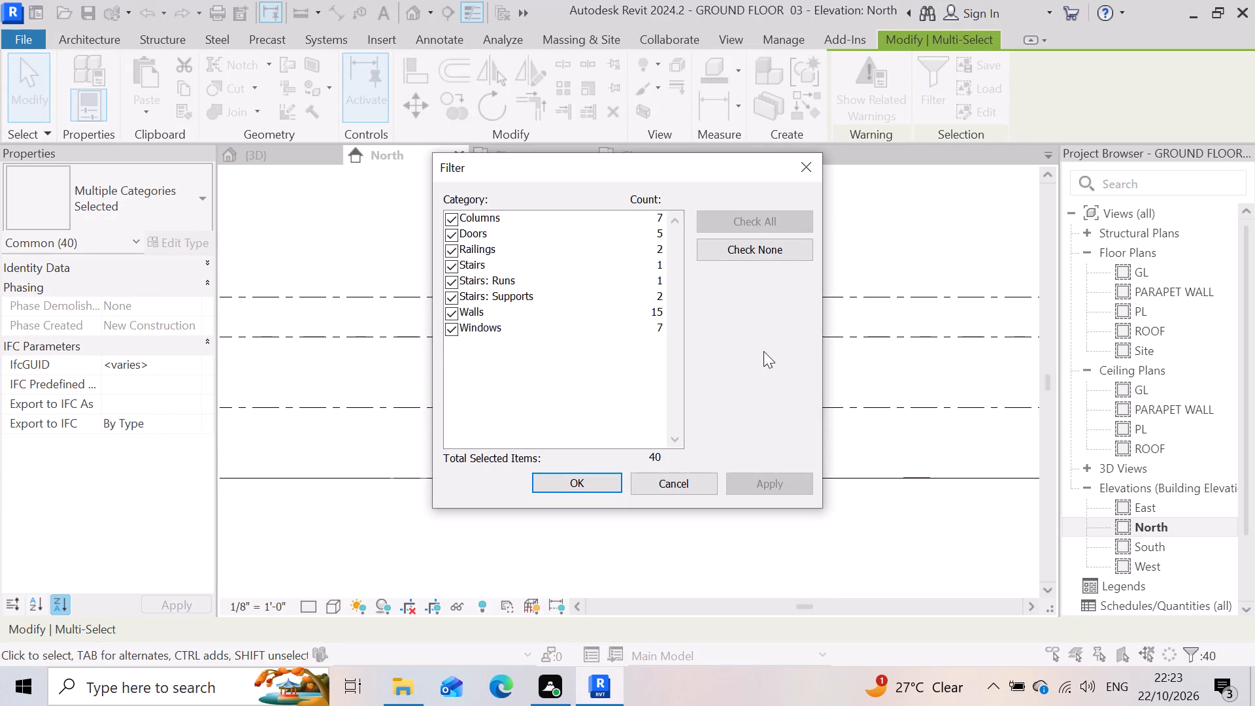
{"action": "left_click", "coordinate": [758, 250]}
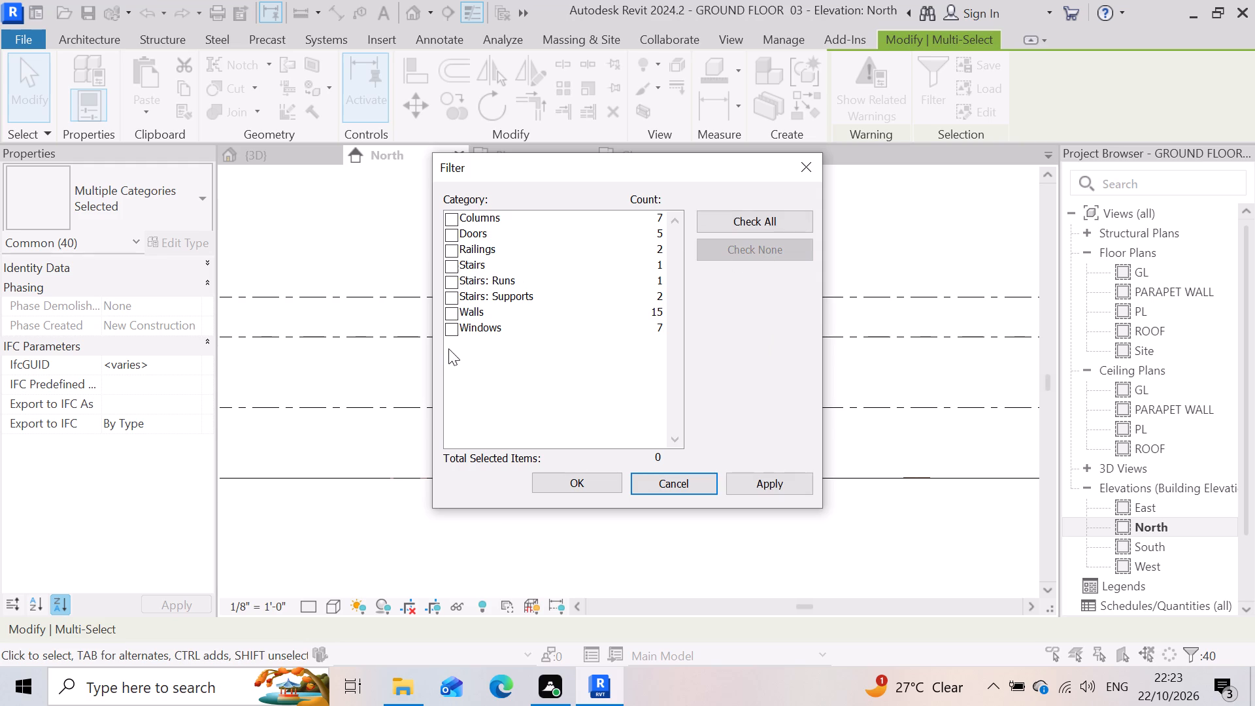
{"action": "left_click", "coordinate": [449, 329]}
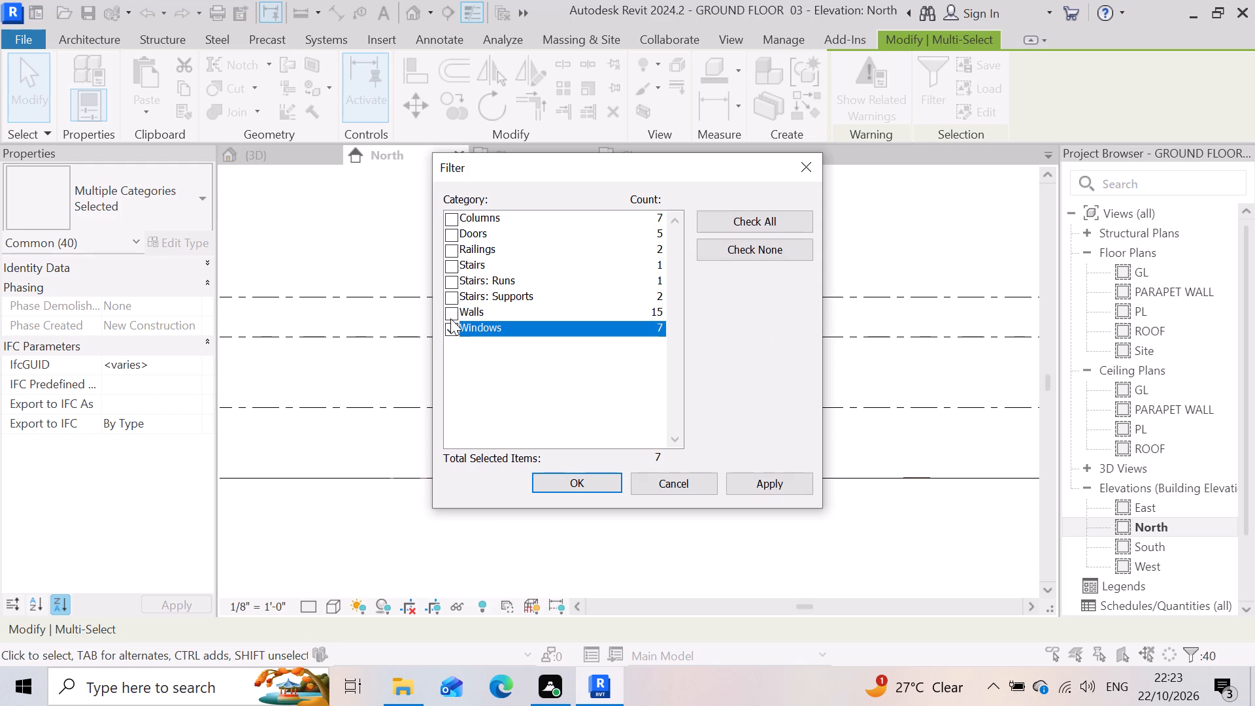
{"action": "left_click", "coordinate": [450, 315]}
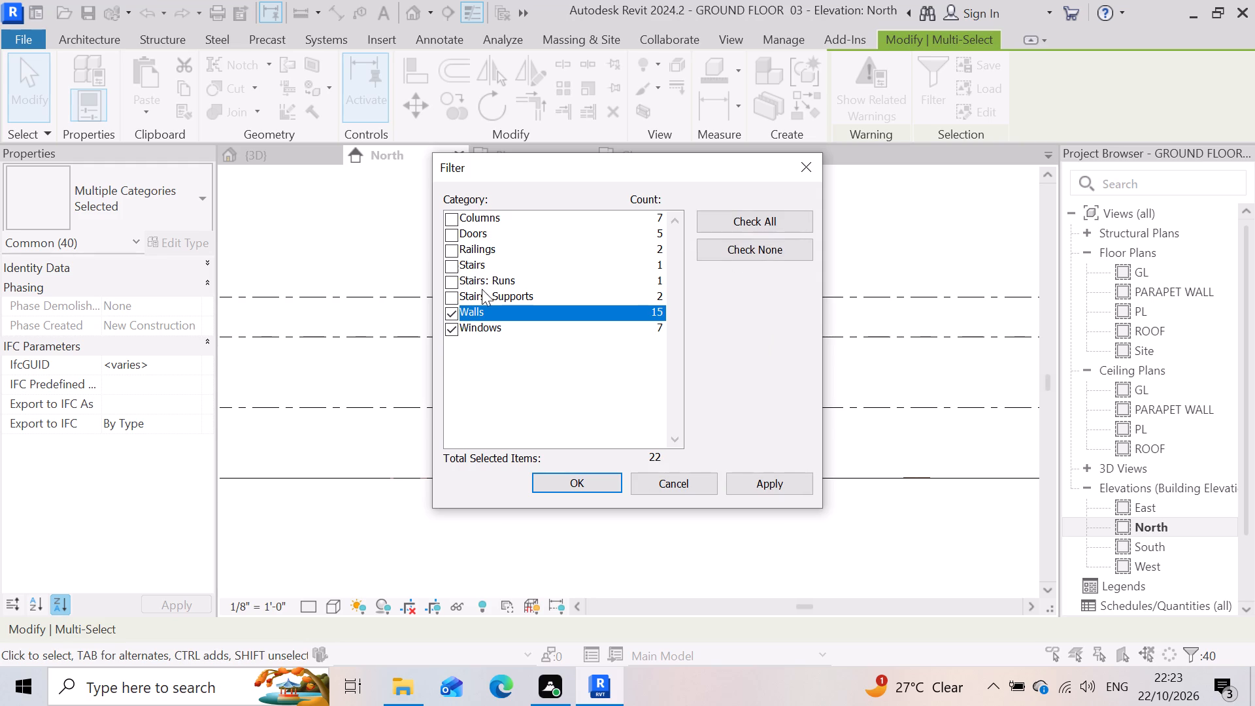
{"action": "left_click", "coordinate": [453, 236]}
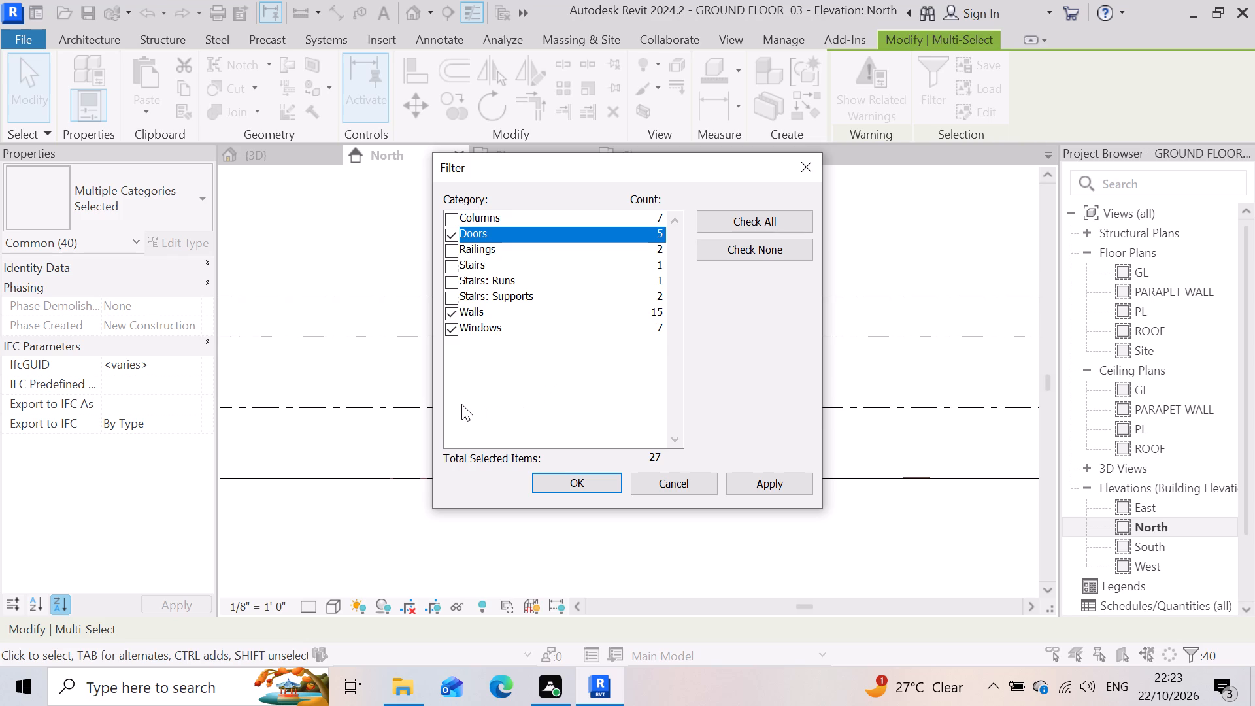
{"action": "left_click", "coordinate": [772, 493]}
{"action": "left_click", "coordinate": [574, 480]}
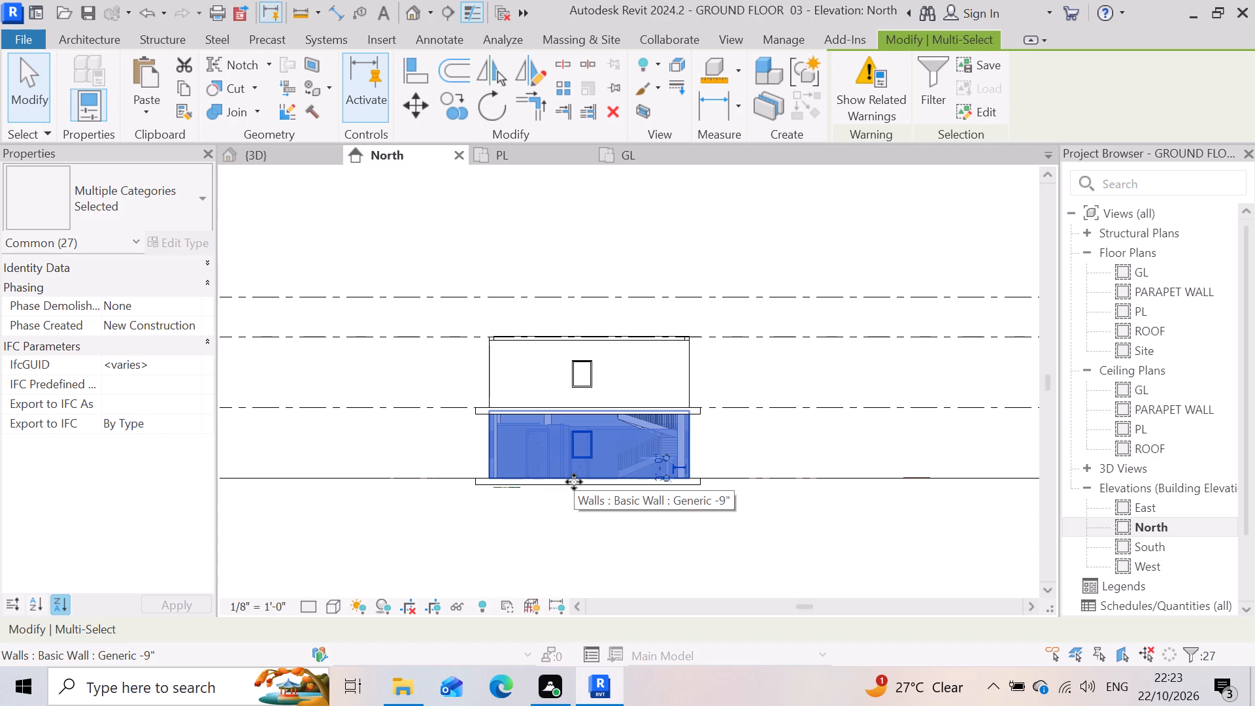
{"action": "key", "text": "Delete"}
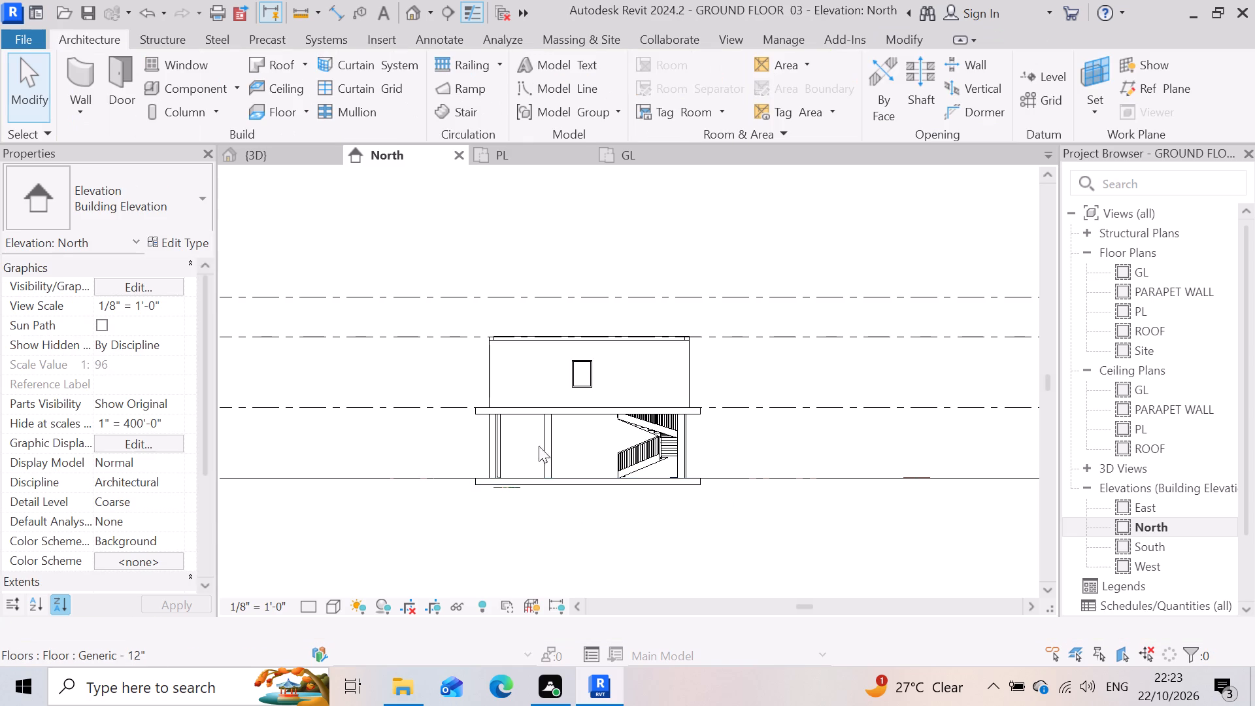
Examine the opened-up lower storey, with its columns and floor slabs, in the 3D view.
{"action": "scroll", "coordinate": [699, 480], "scroll_direction": "up", "scroll_amount": 3}
{"action": "scroll", "coordinate": [285, 680], "scroll_direction": "up", "scroll_amount": 1}
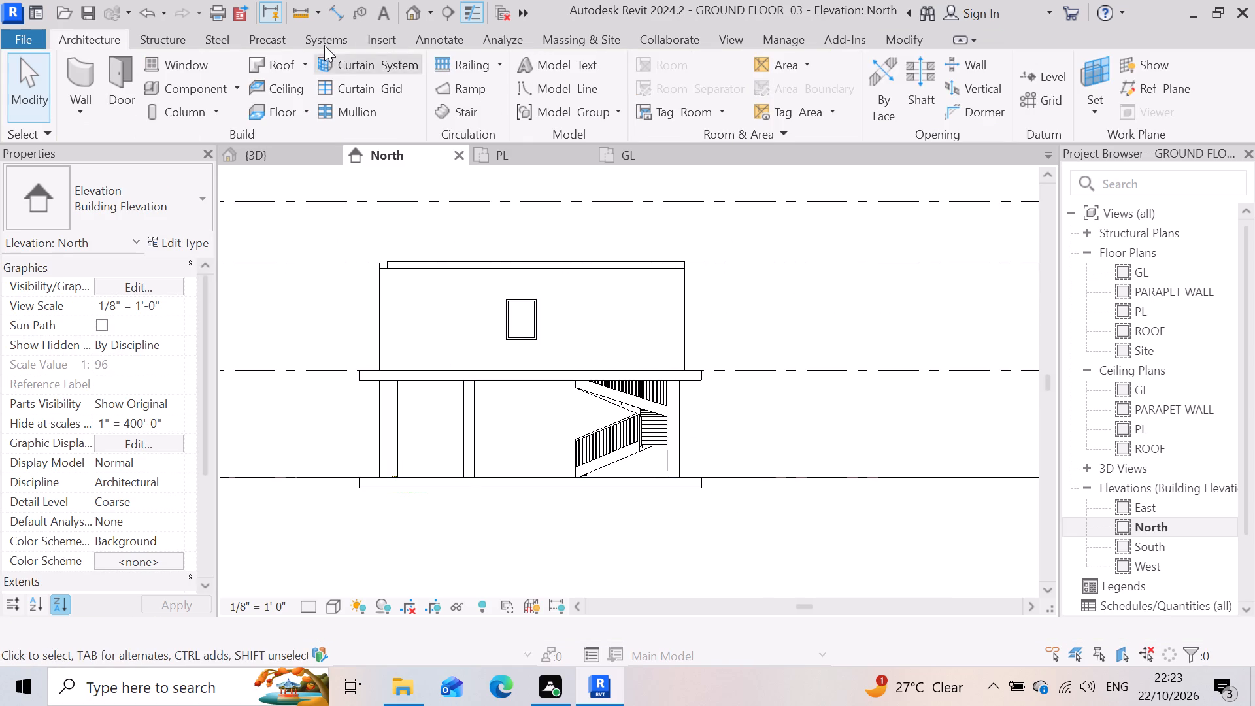
{"action": "left_click", "coordinate": [295, 155]}
{"action": "scroll", "coordinate": [624, 545], "scroll_direction": "up", "scroll_amount": 1}
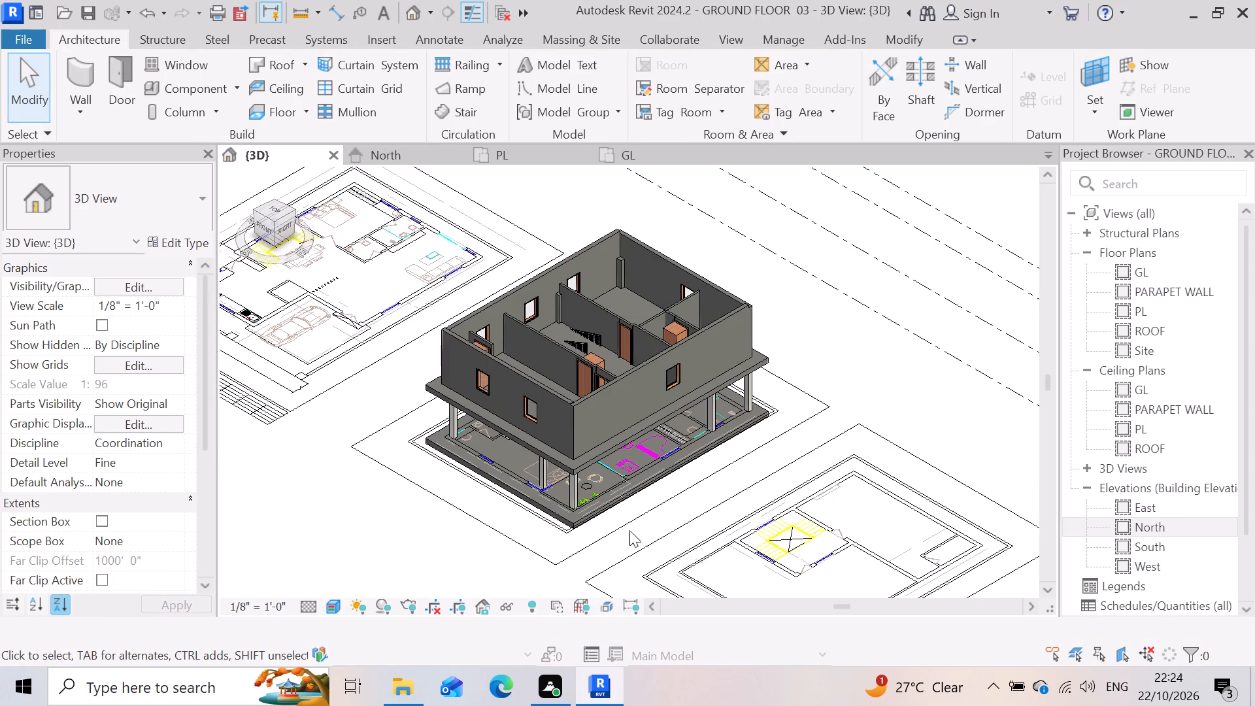
{"action": "scroll", "coordinate": [629, 530], "scroll_direction": "up", "scroll_amount": 2}
{"action": "scroll", "coordinate": [601, 406], "scroll_direction": "up", "scroll_amount": 2}
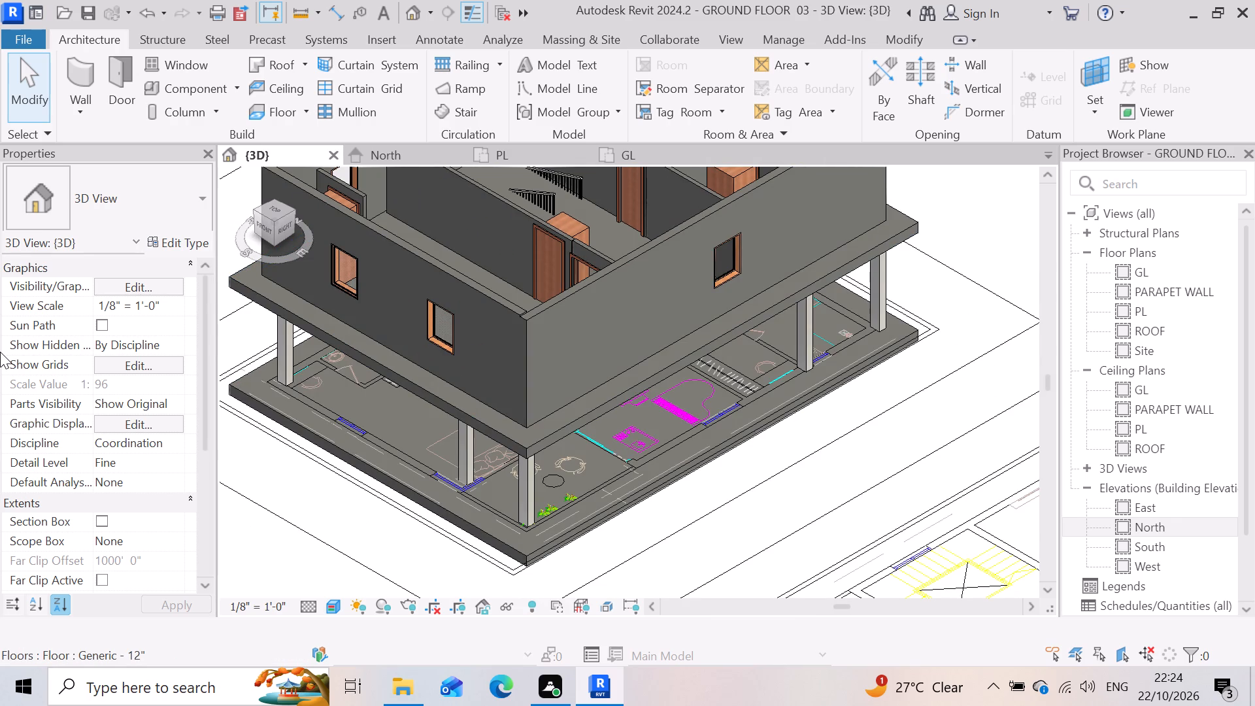
{"action": "scroll", "coordinate": [565, 469], "scroll_direction": "down", "scroll_amount": 3}
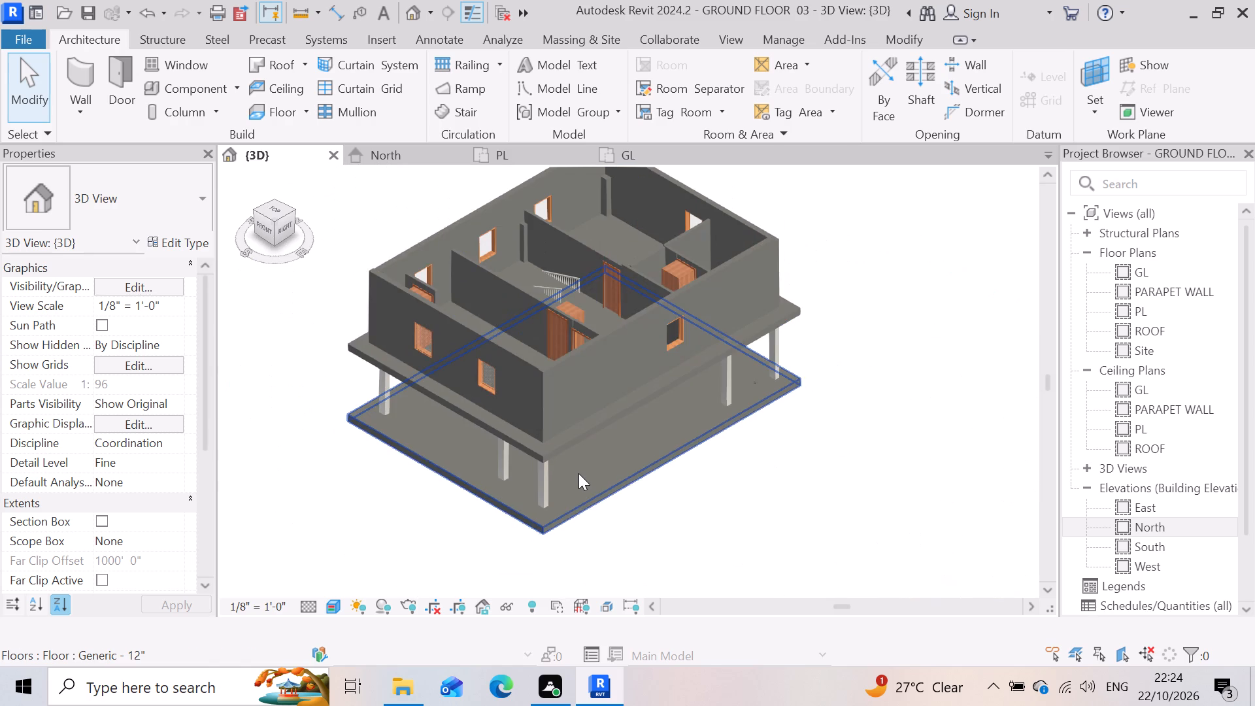
{"action": "scroll", "coordinate": [550, 354], "scroll_direction": "down", "scroll_amount": 3}
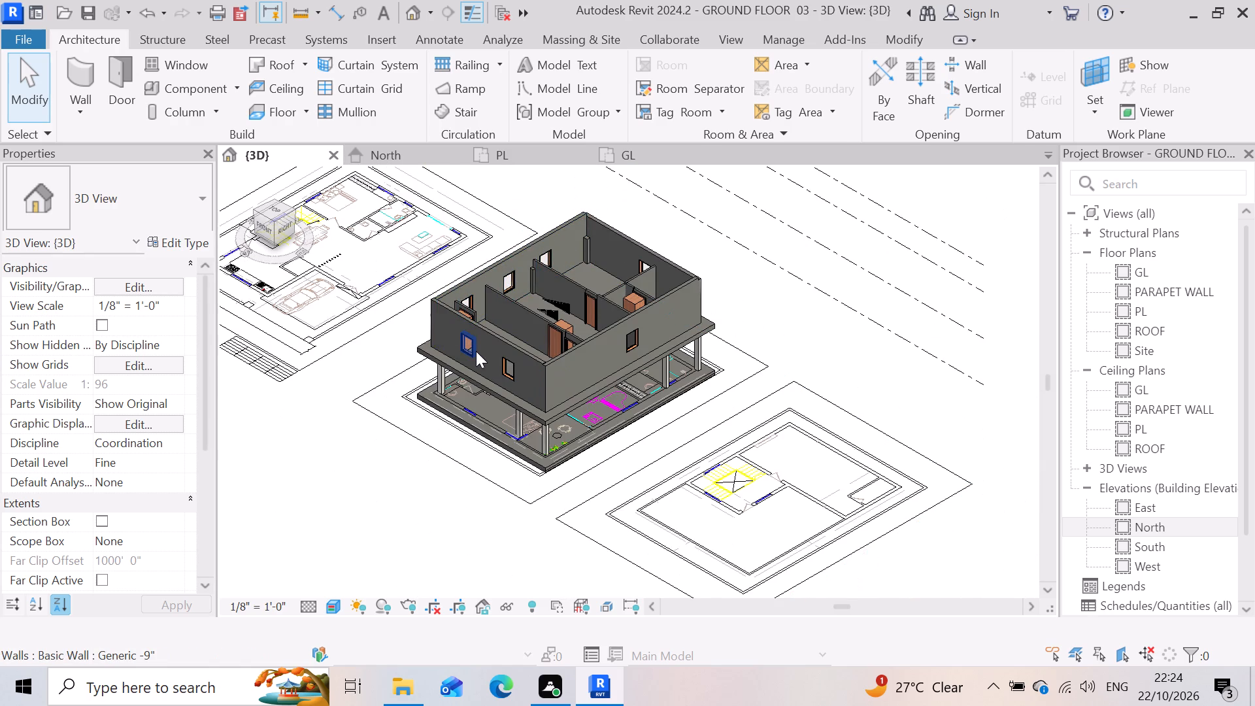
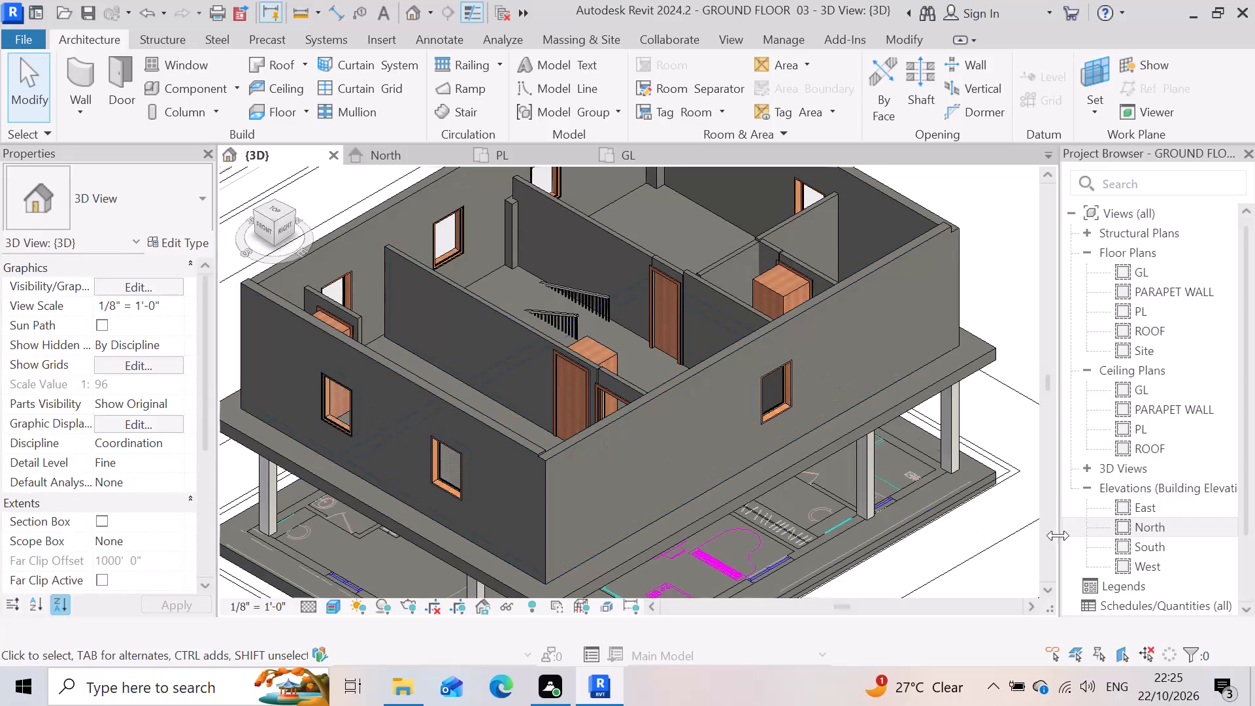
Examine the two-storey building in the 3D view and the lower storey's staircase in the North elevation.
{"action": "scroll", "coordinate": [1069, 473], "scroll_direction": "down", "scroll_amount": 3}
{"action": "scroll", "coordinate": [714, 457], "scroll_direction": "down", "scroll_amount": 3}
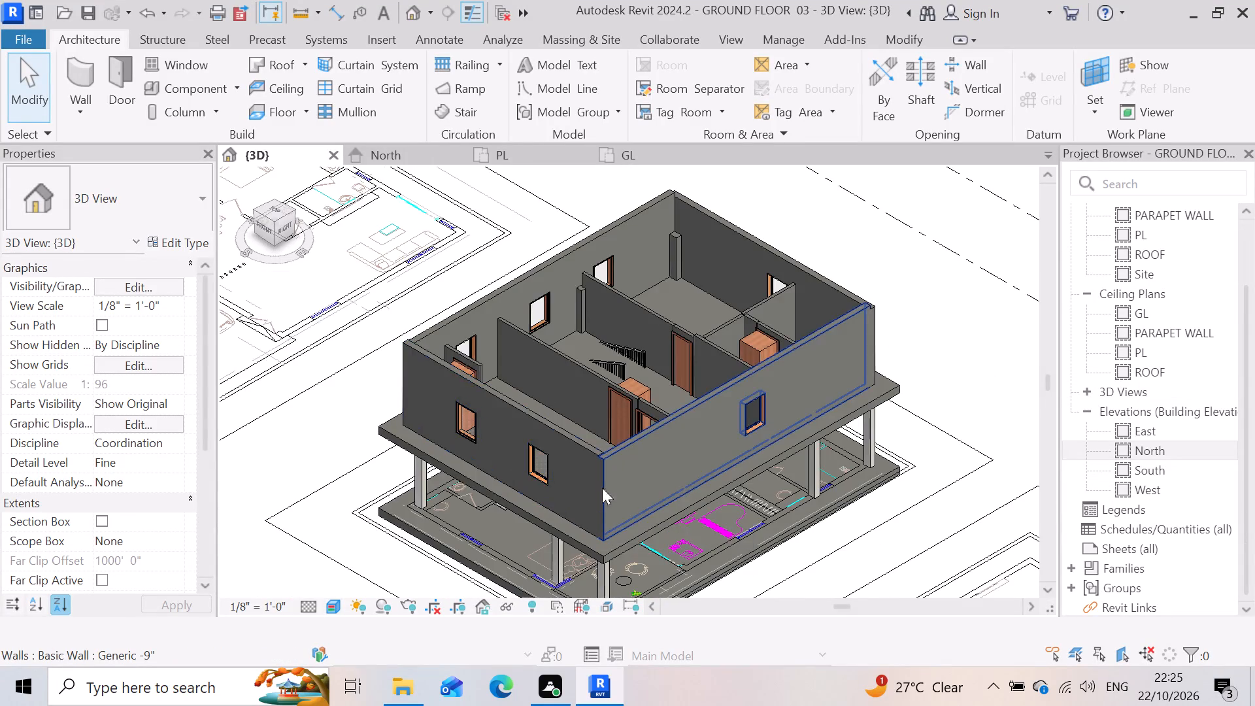
{"action": "scroll", "coordinate": [635, 454], "scroll_direction": "down", "scroll_amount": 3}
{"action": "scroll", "coordinate": [639, 379], "scroll_direction": "up", "scroll_amount": 2}
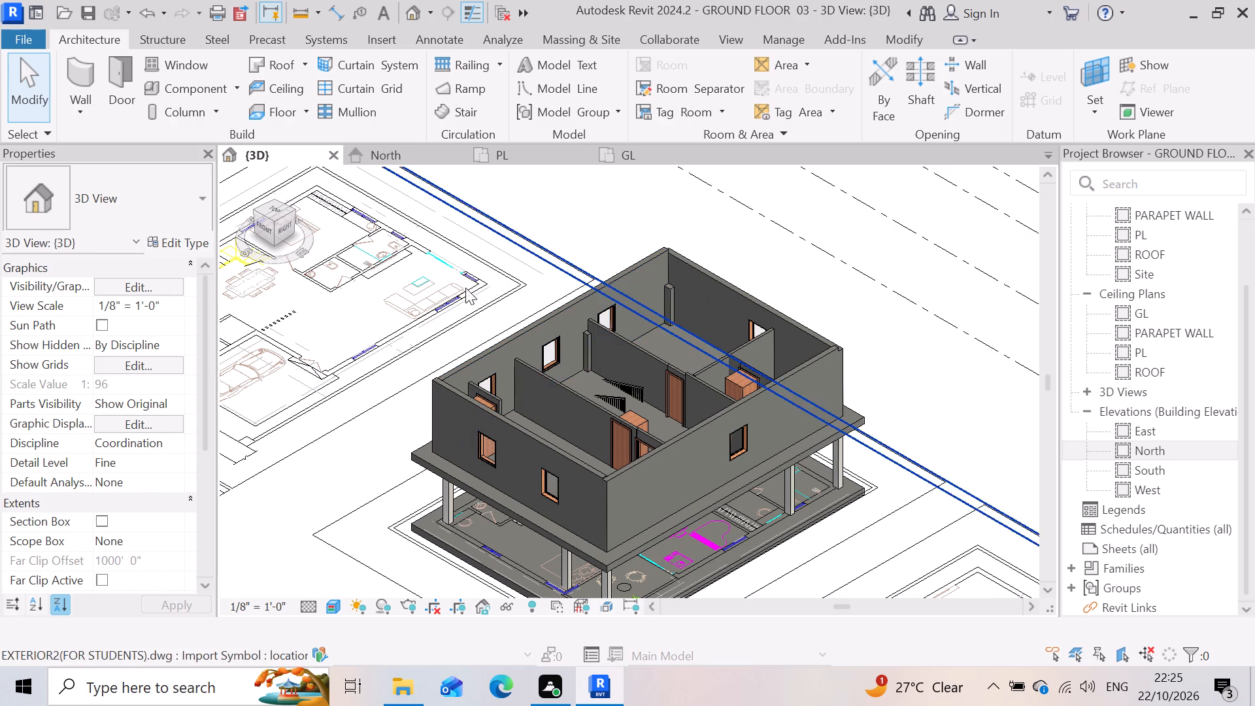
{"action": "double_click", "coordinate": [1182, 448]}
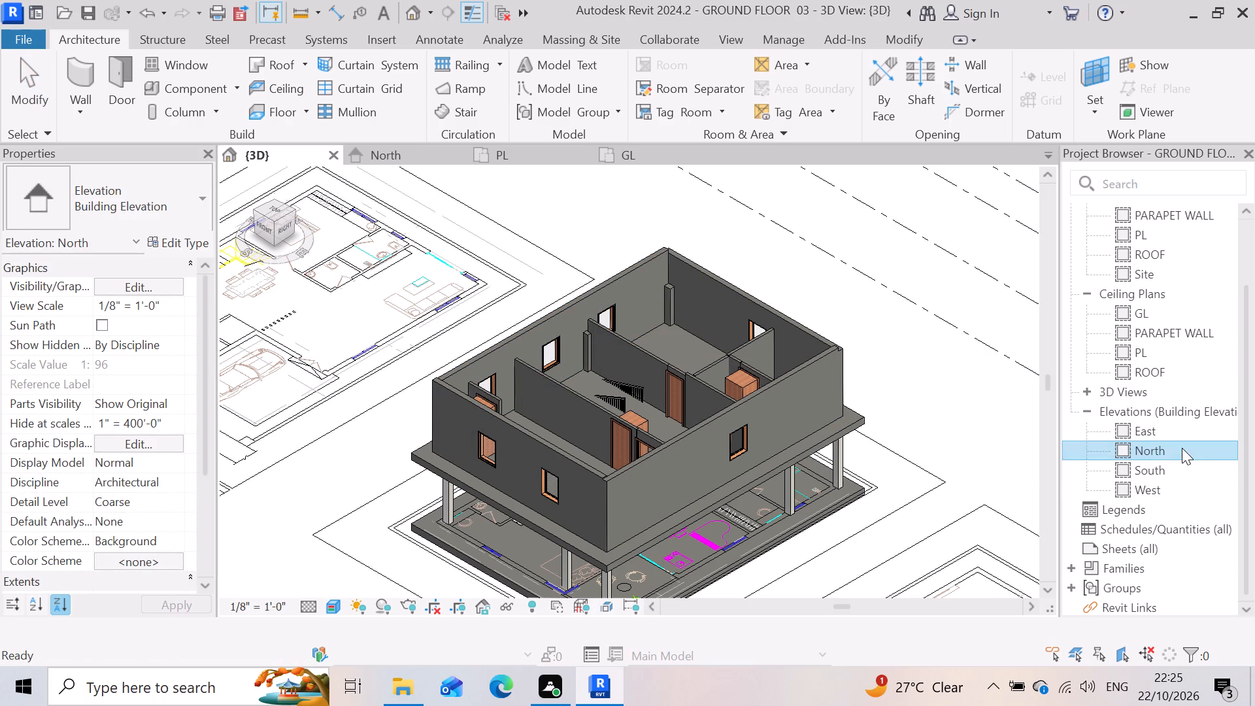
{"action": "left_click", "coordinate": [594, 446]}
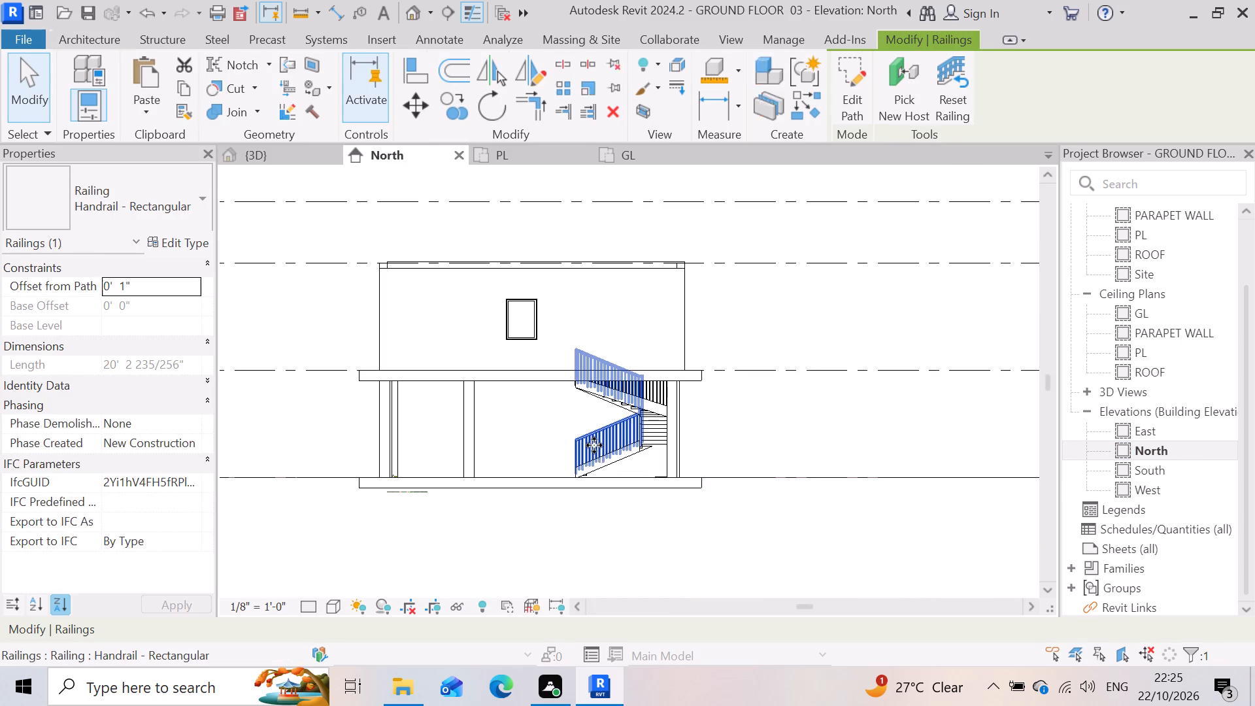
{"action": "scroll", "coordinate": [625, 447], "scroll_direction": "up", "scroll_amount": 4}
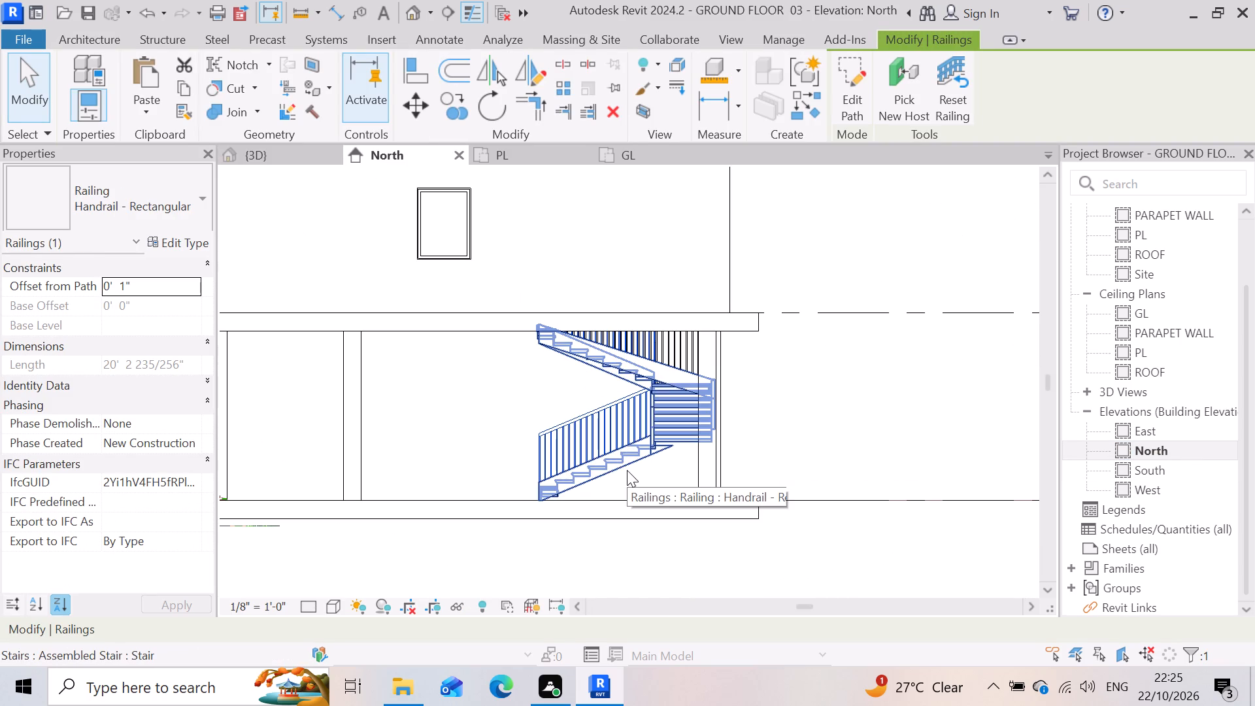
{"action": "scroll", "coordinate": [708, 397], "scroll_direction": "down", "scroll_amount": 7}
{"action": "left_click", "coordinate": [799, 414]}
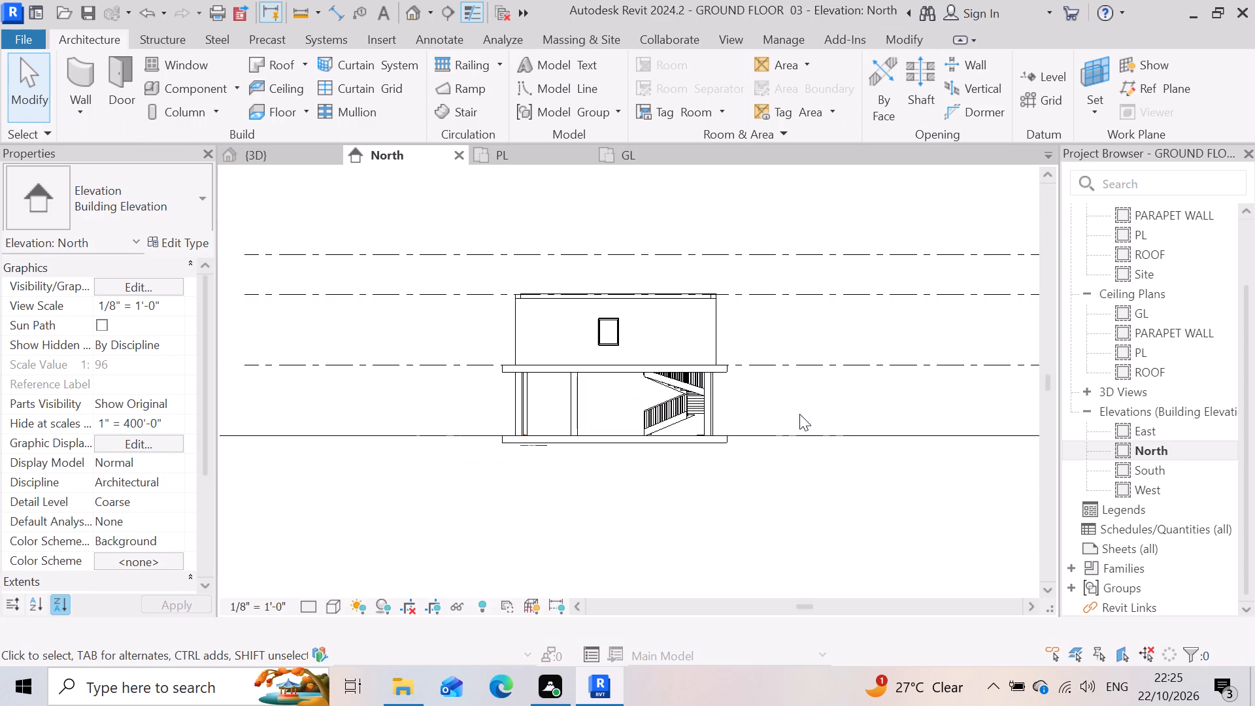
In the North elevation, filter the lower storey to its railings and stair elements only, and paste a copy aligned to level GL.
{"action": "left_click_drag", "start_coordinate": [795, 413], "coordinate": [445, 389]}
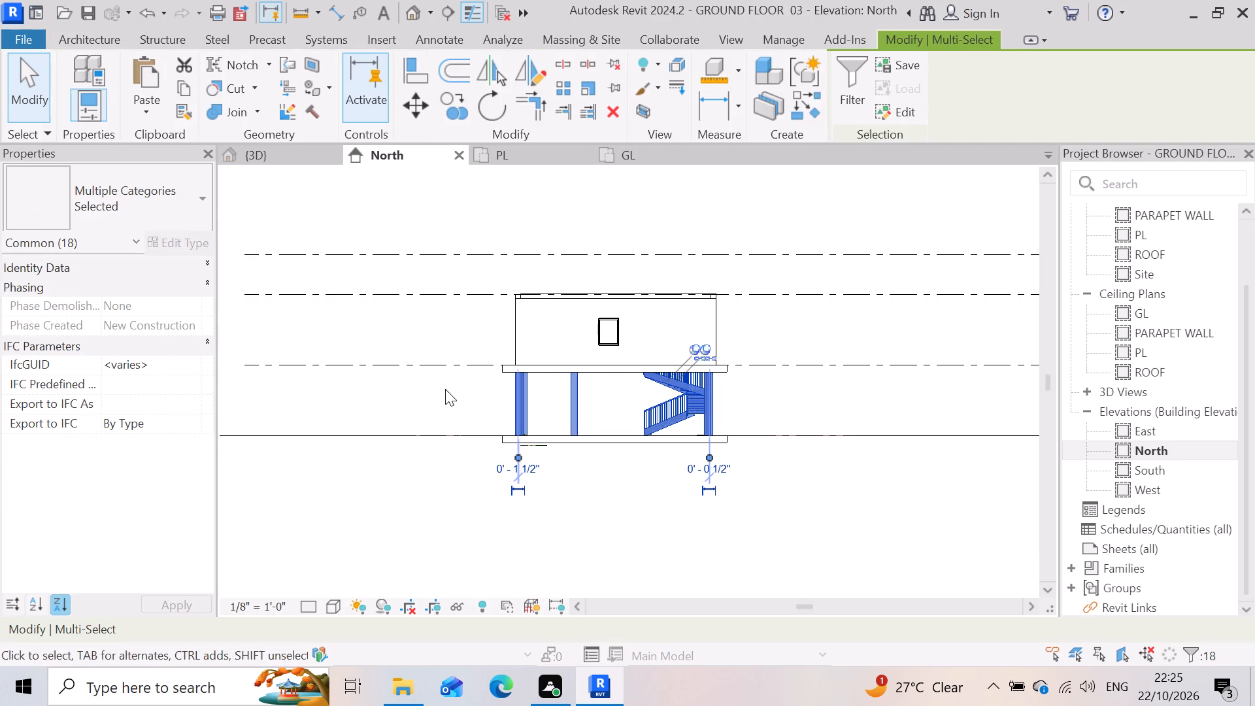
{"action": "left_click", "coordinate": [842, 72]}
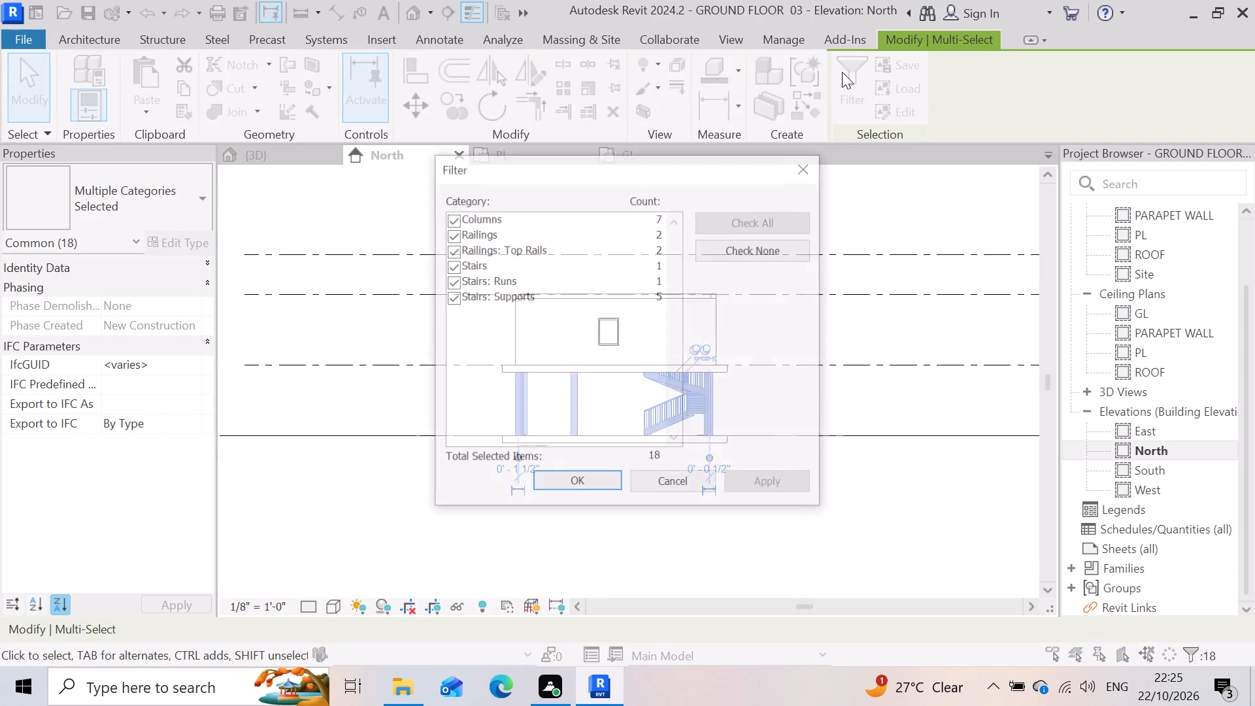
{"action": "left_click", "coordinate": [718, 252]}
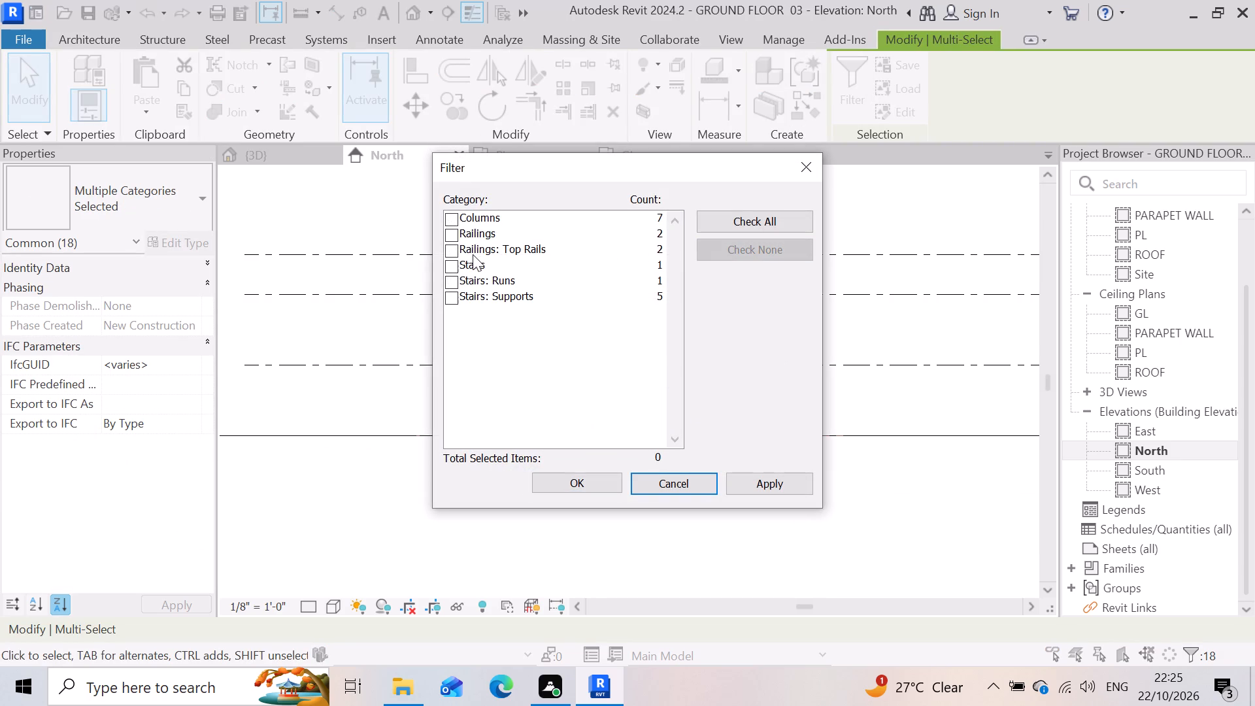
{"action": "left_click", "coordinate": [448, 233]}
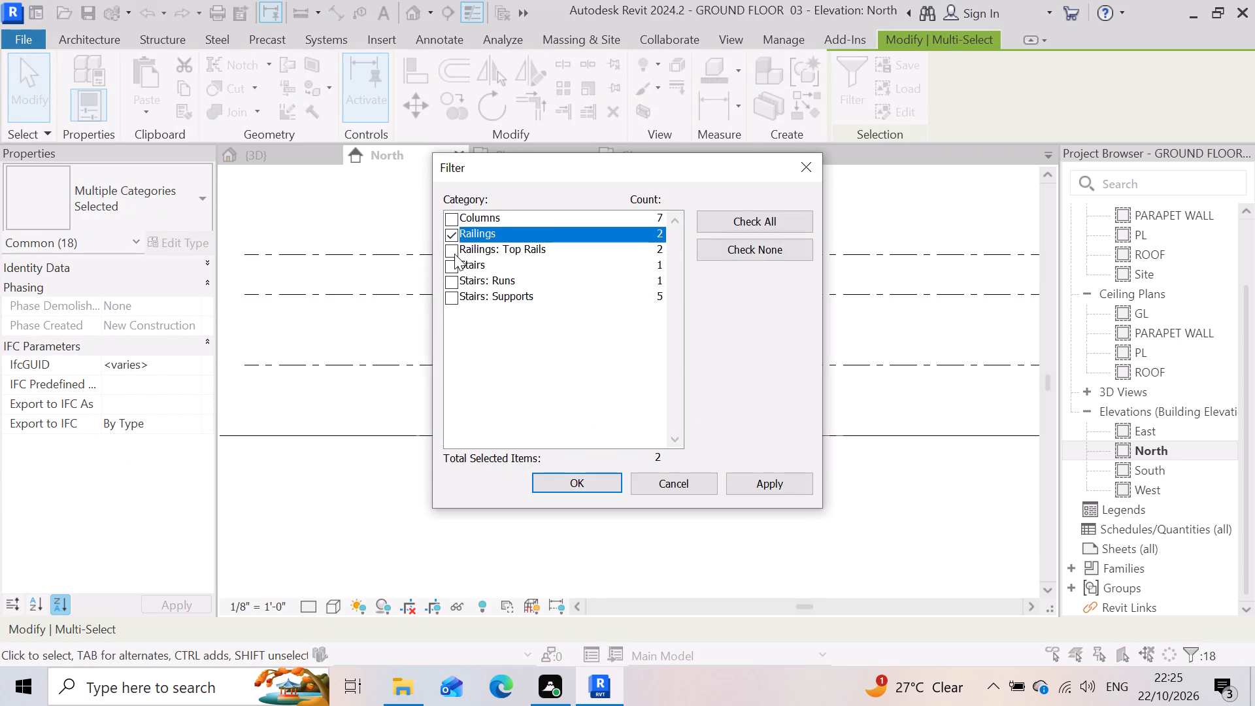
{"action": "left_click", "coordinate": [454, 254]}
{"action": "left_click", "coordinate": [454, 262]}
{"action": "left_click", "coordinate": [456, 280]}
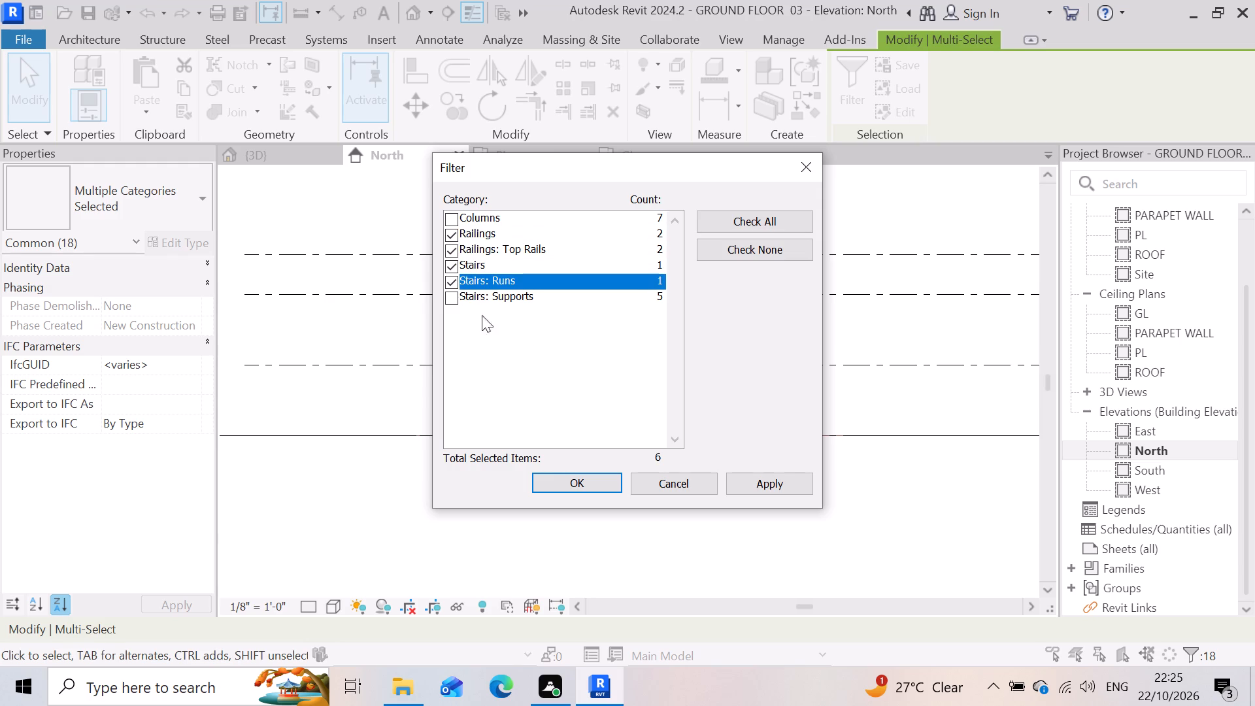
{"action": "left_click", "coordinate": [450, 295]}
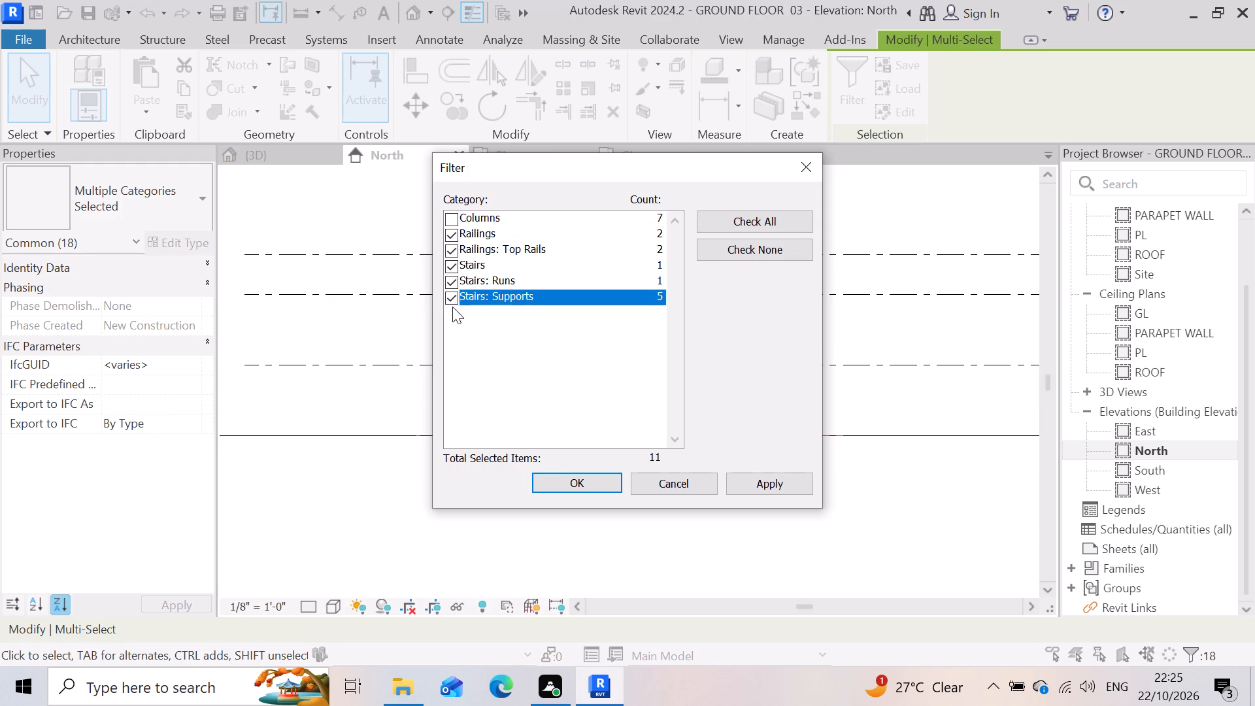
{"action": "left_click", "coordinate": [775, 484]}
{"action": "left_click", "coordinate": [589, 480]}
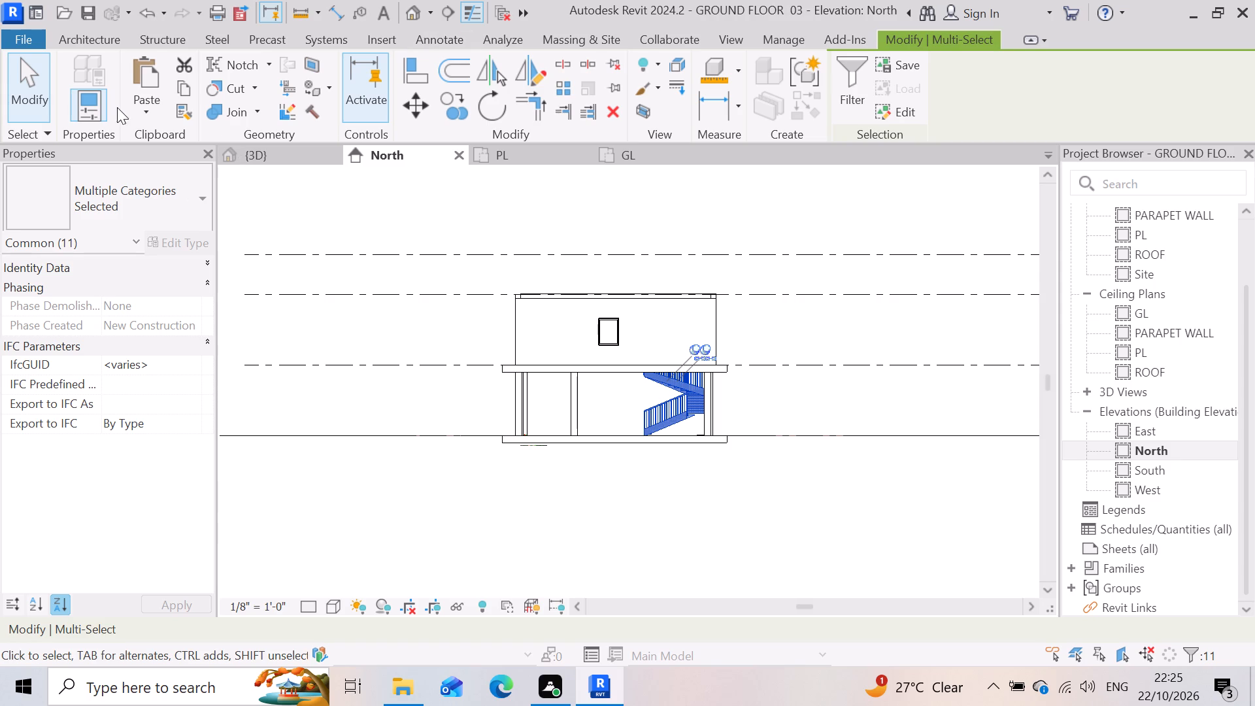
{"action": "left_click", "coordinate": [187, 86]}
{"action": "left_click", "coordinate": [139, 112]}
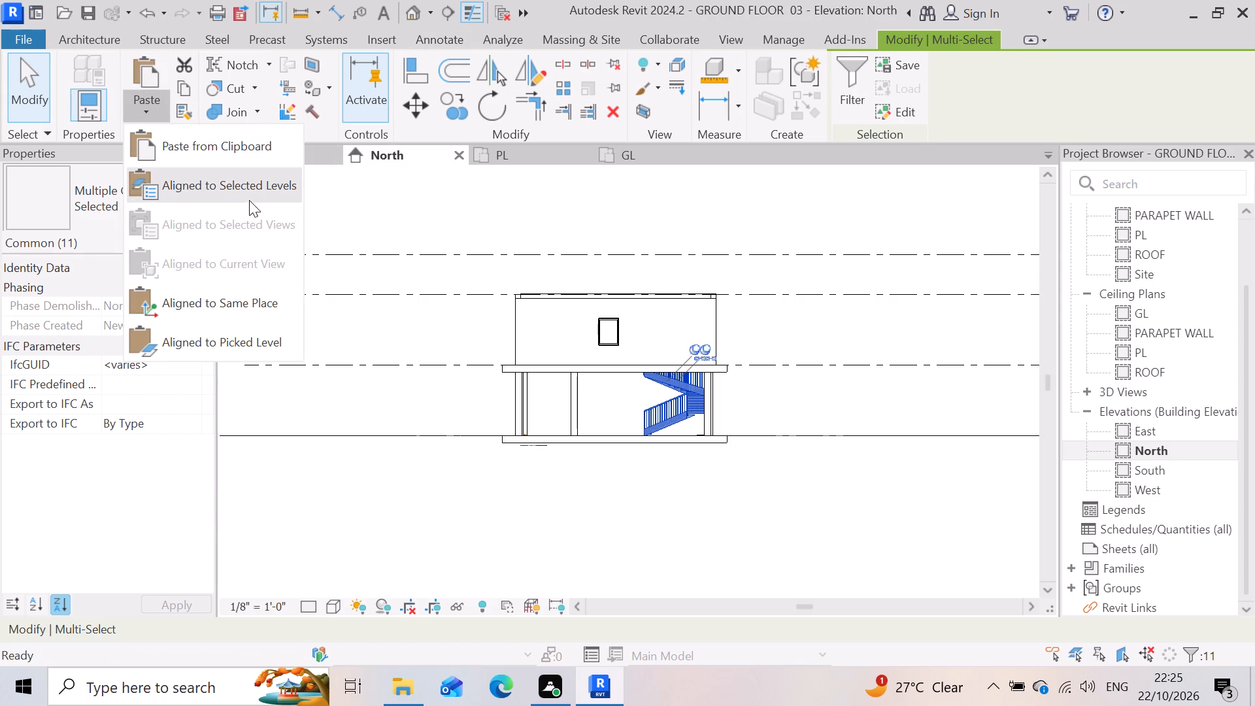
{"action": "left_click", "coordinate": [249, 197]}
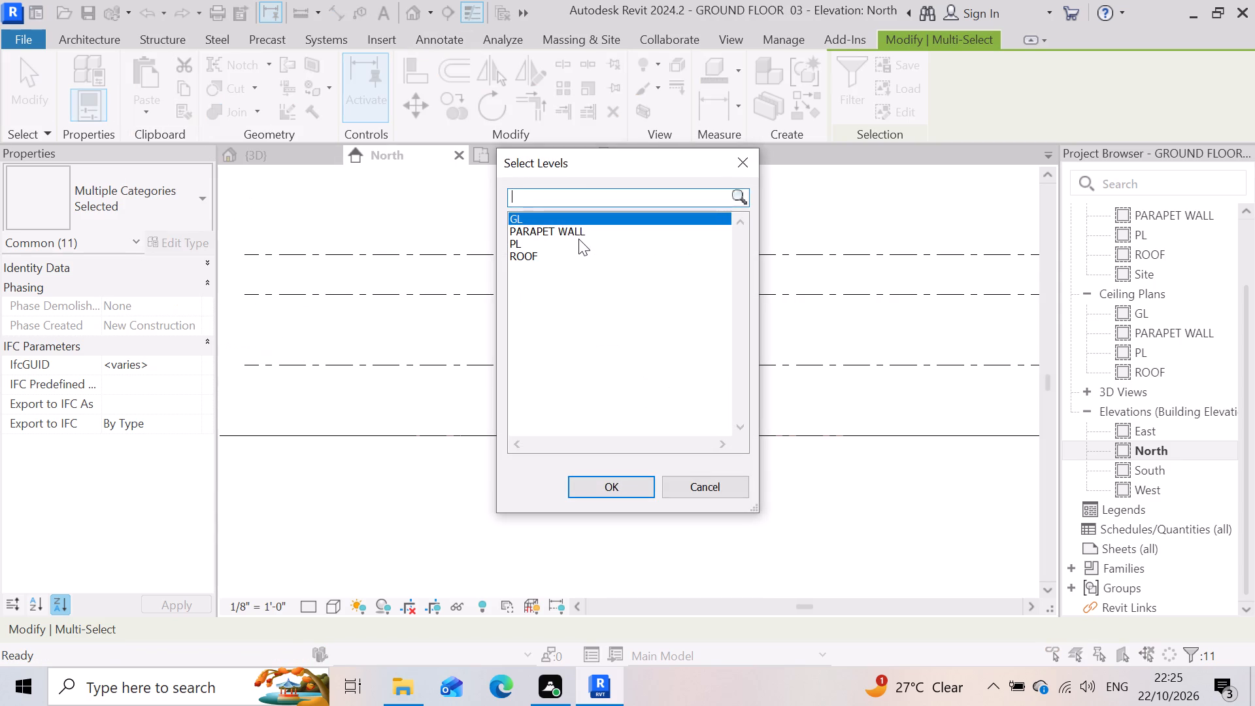
{"action": "left_click", "coordinate": [607, 485]}
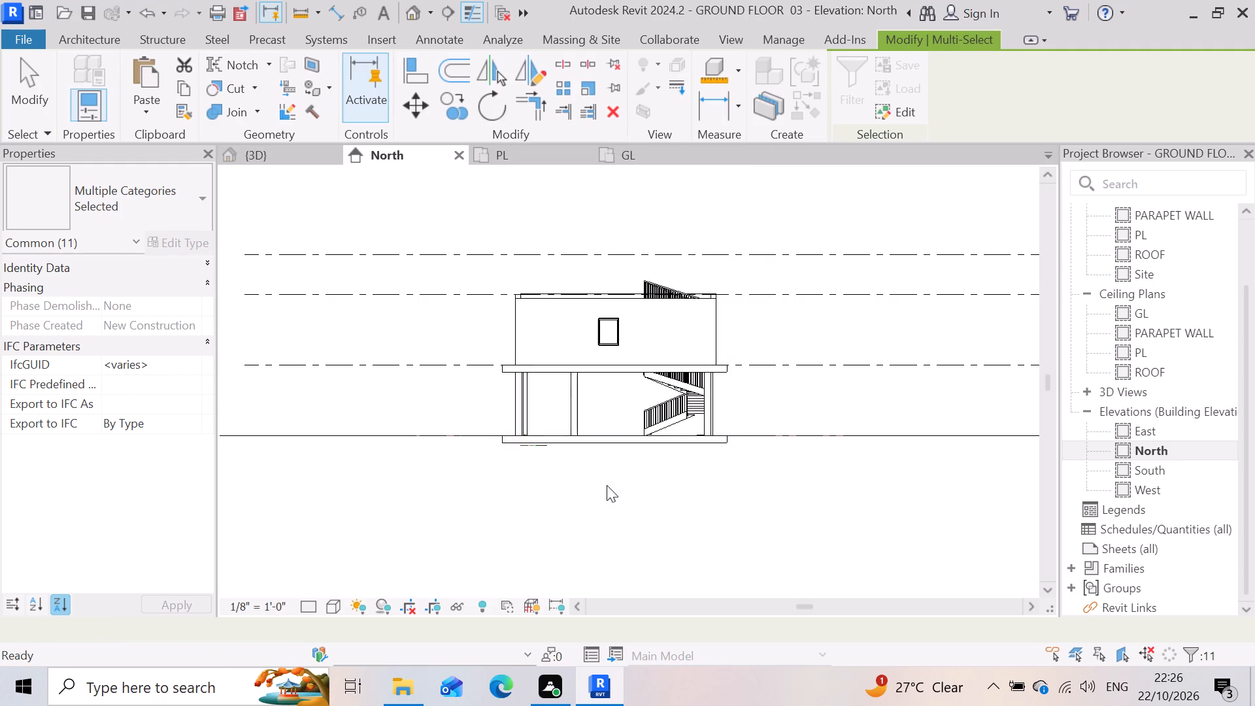
Examine the copied upper-storey staircase in the North elevation and 3D view, and the imported floor drawings in the PL plan.
{"action": "scroll", "coordinate": [884, 335], "scroll_direction": "up", "scroll_amount": 3}
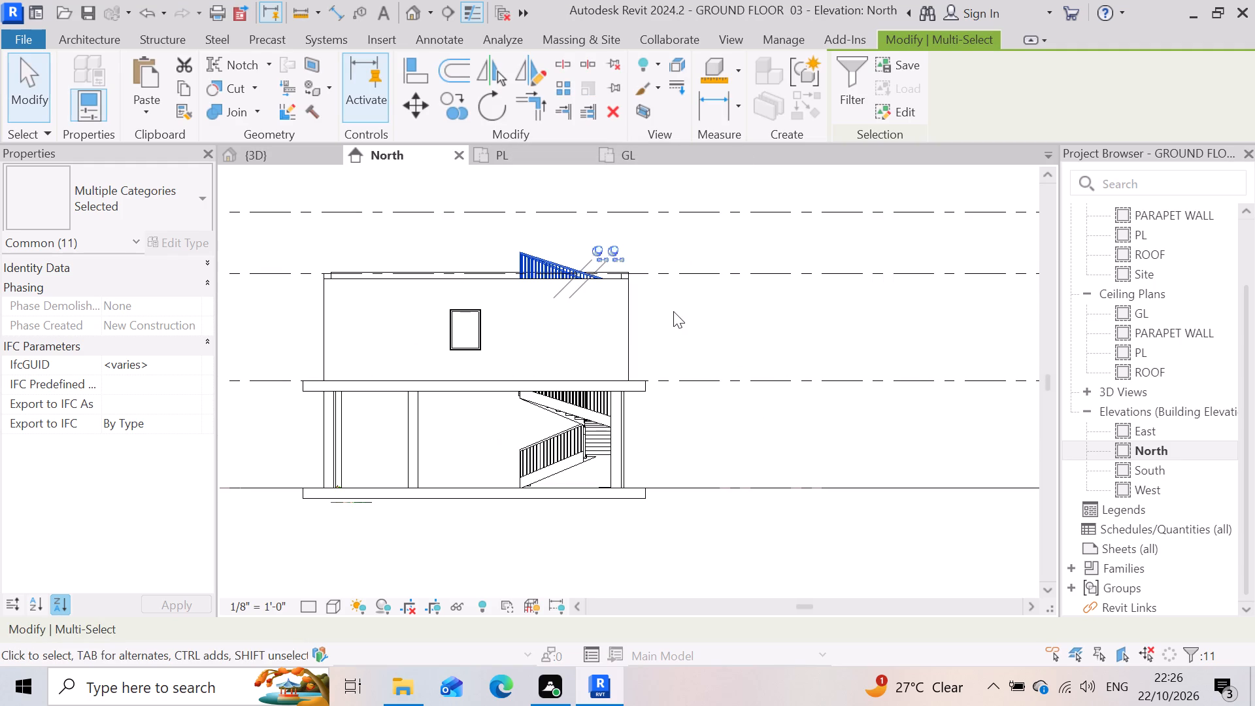
{"action": "left_click", "coordinate": [261, 154]}
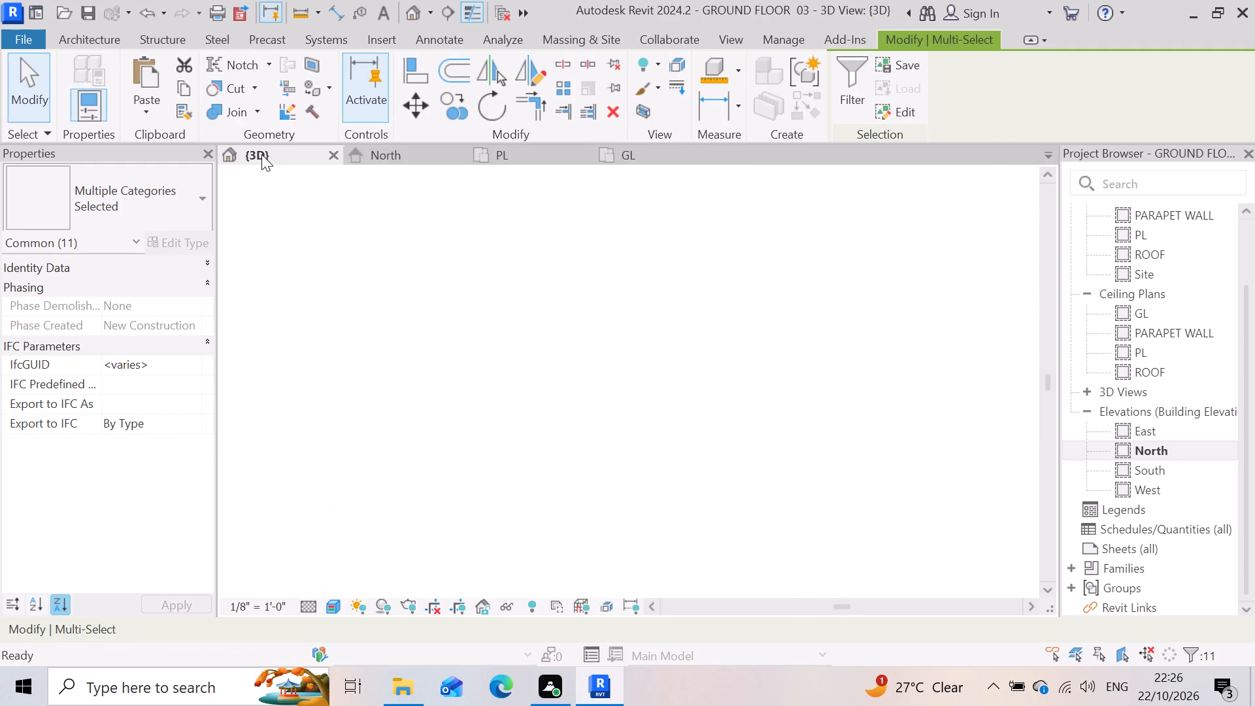
{"action": "scroll", "coordinate": [541, 392], "scroll_direction": "up", "scroll_amount": 3}
{"action": "scroll", "coordinate": [686, 296], "scroll_direction": "down", "scroll_amount": 2}
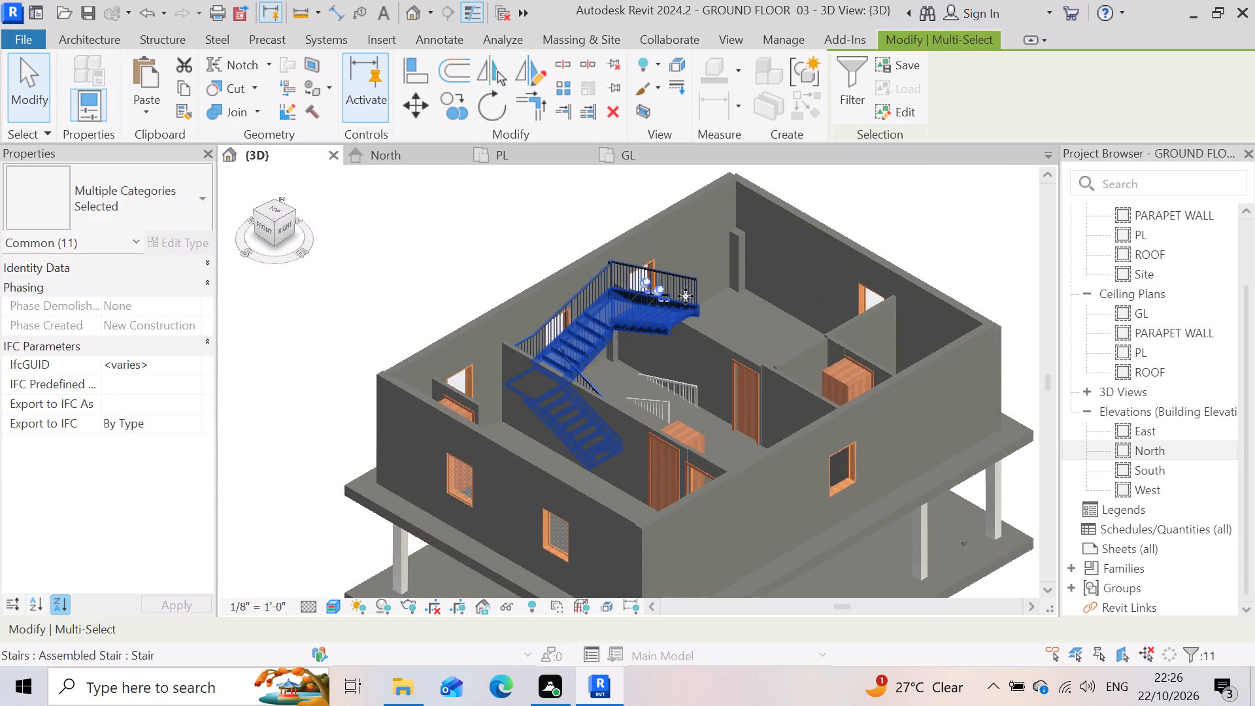
{"action": "scroll", "coordinate": [686, 296], "scroll_direction": "down", "scroll_amount": 3}
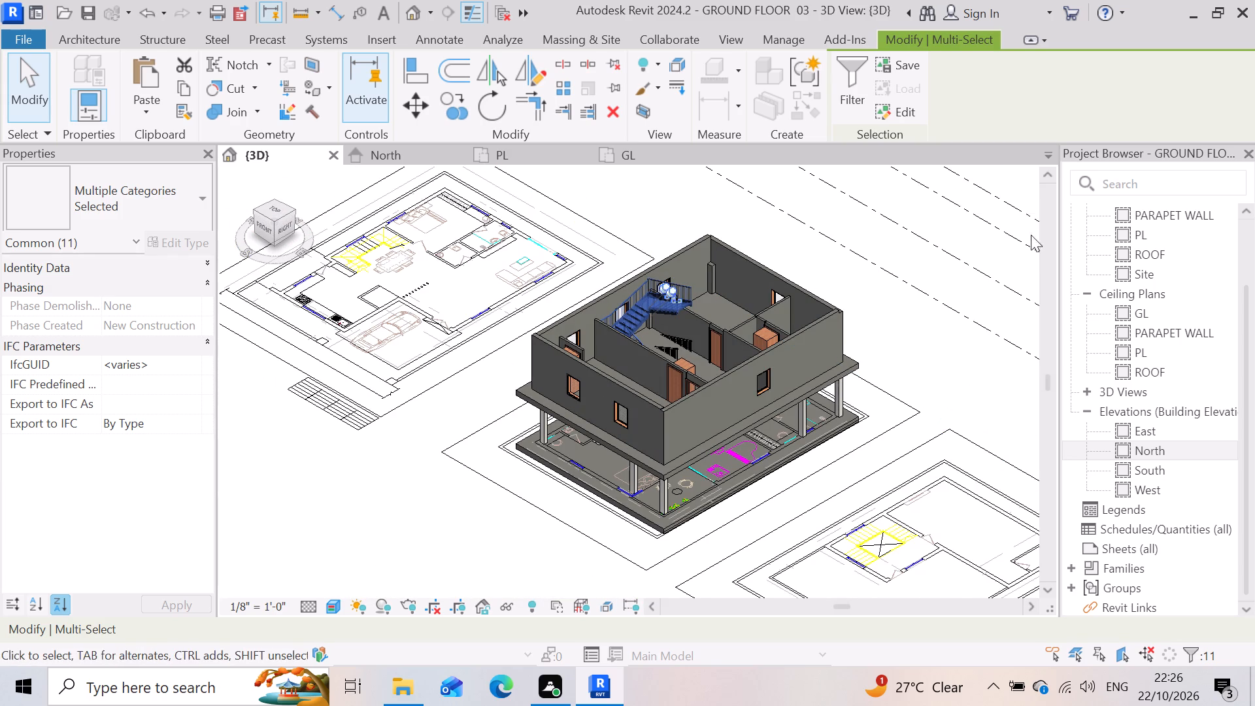
{"action": "left_click", "coordinate": [885, 330]}
{"action": "scroll", "coordinate": [725, 290], "scroll_direction": "up", "scroll_amount": 3}
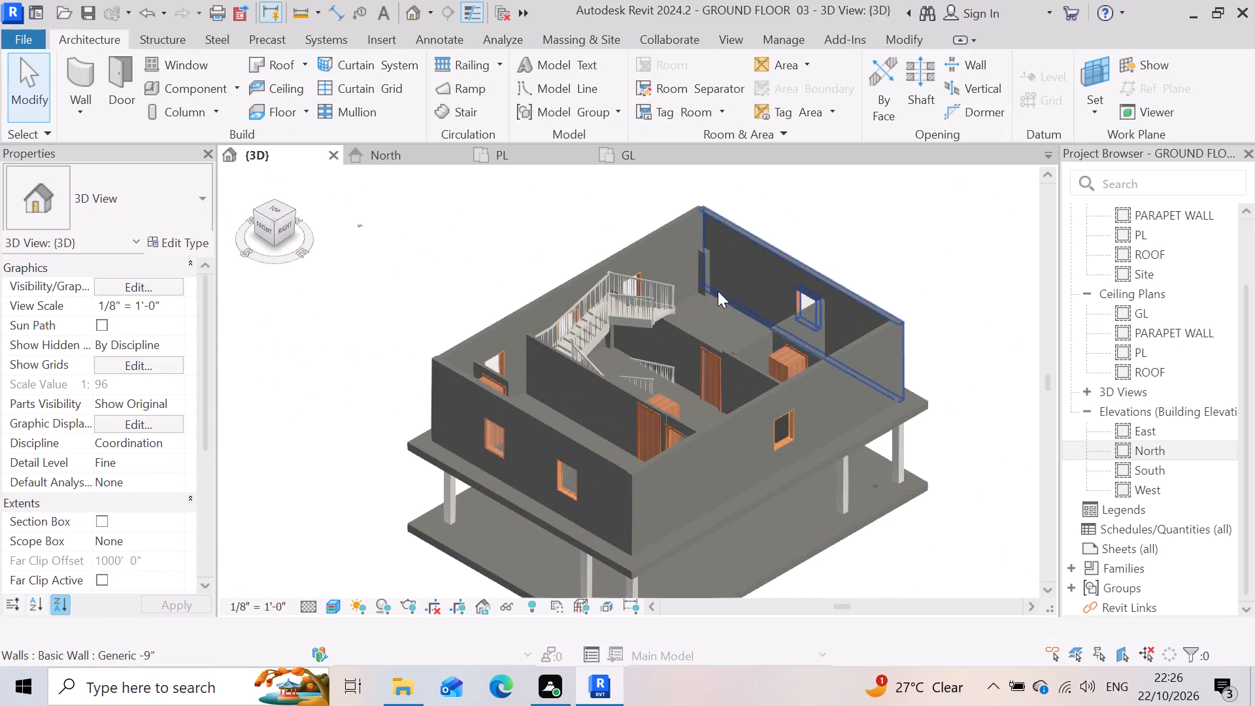
{"action": "scroll", "coordinate": [644, 303], "scroll_direction": "up", "scroll_amount": 3}
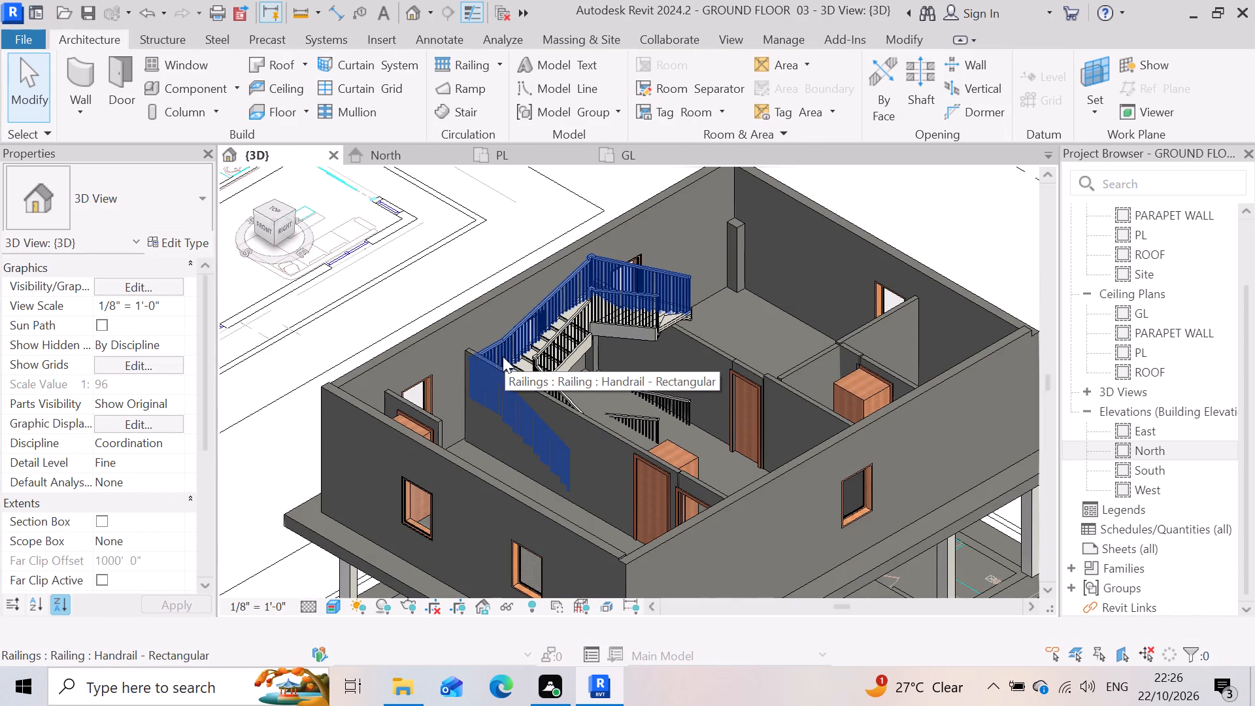
{"action": "scroll", "coordinate": [523, 303], "scroll_direction": "down", "scroll_amount": 4}
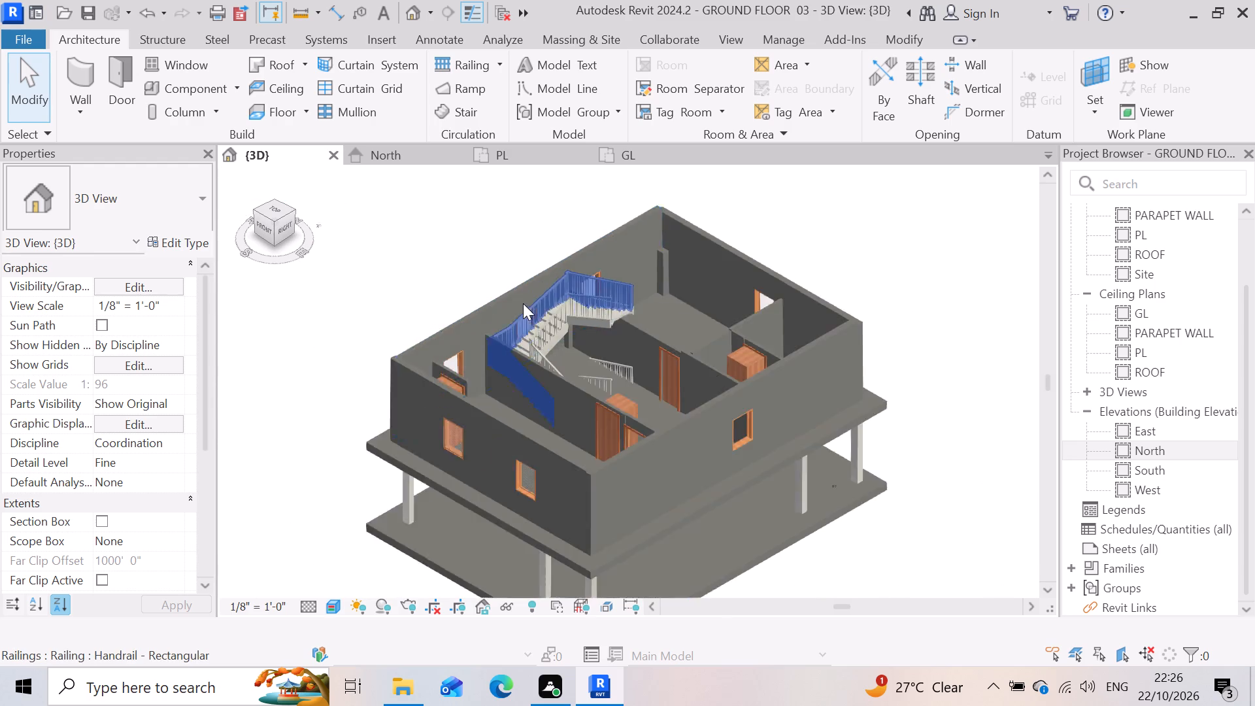
{"action": "scroll", "coordinate": [523, 303], "scroll_direction": "down", "scroll_amount": 2}
{"action": "scroll", "coordinate": [627, 429], "scroll_direction": "up", "scroll_amount": 2}
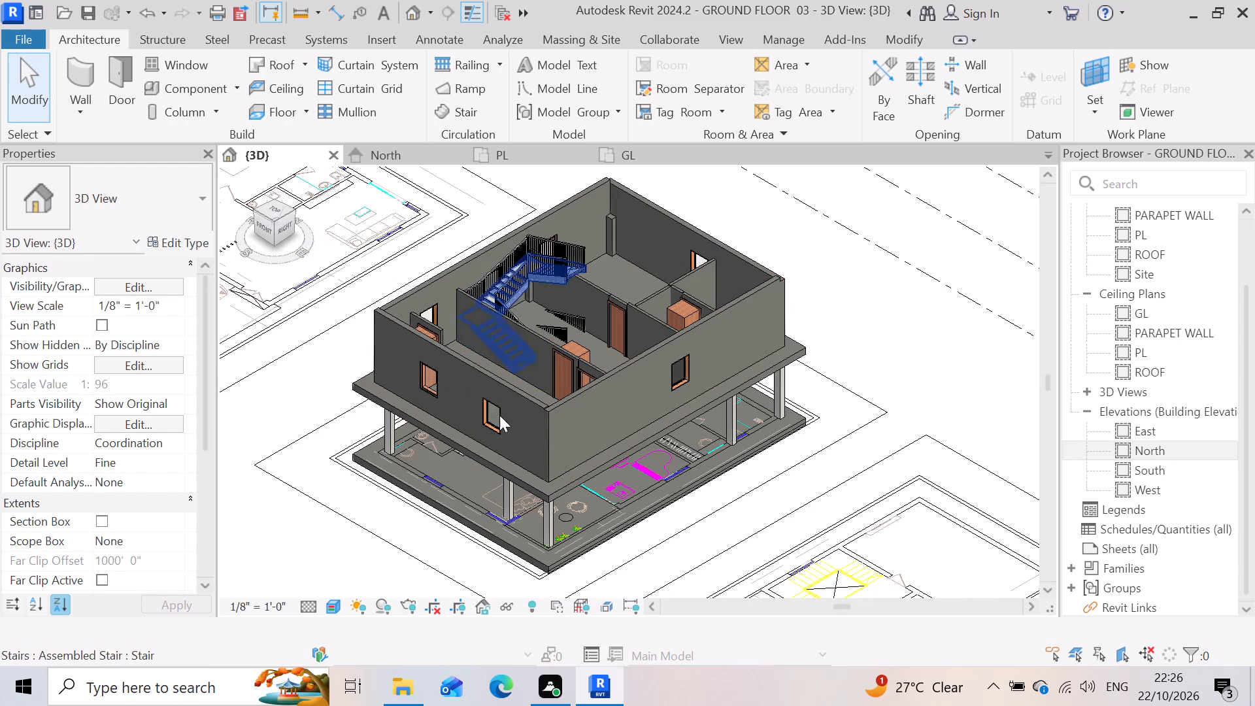
{"action": "scroll", "coordinate": [535, 479], "scroll_direction": "down", "scroll_amount": 2}
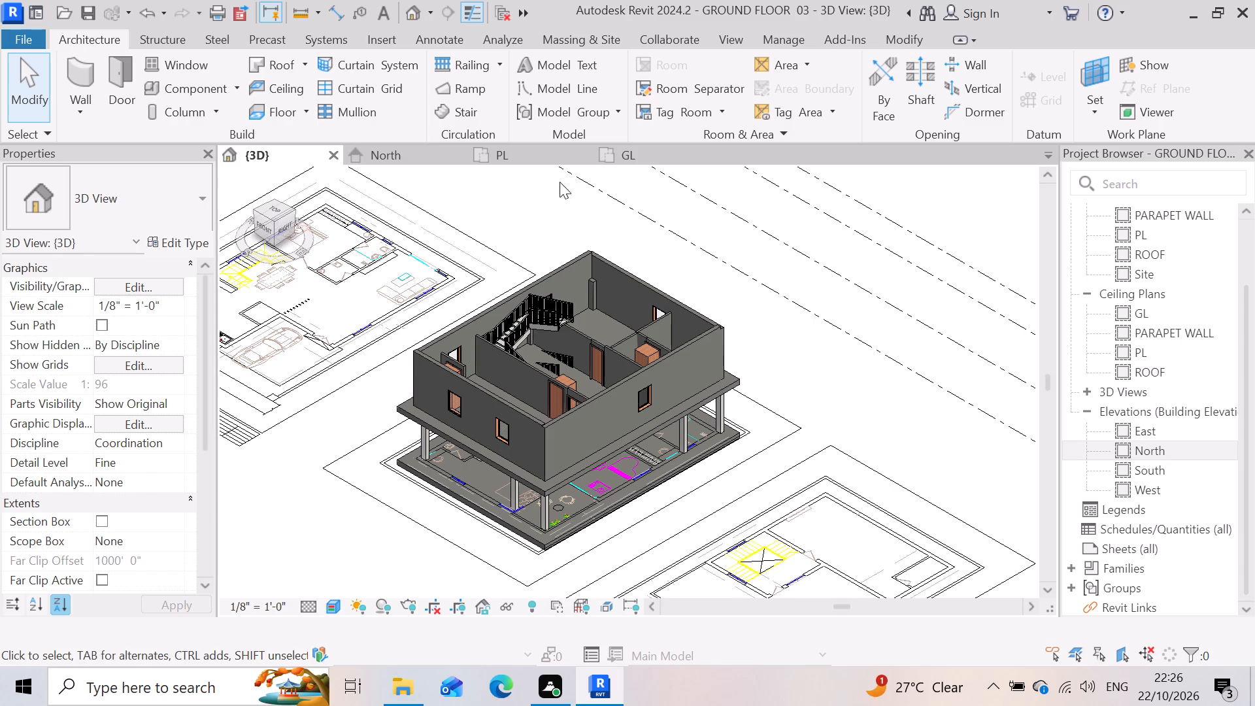
{"action": "left_click", "coordinate": [530, 146]}
{"action": "scroll", "coordinate": [538, 452], "scroll_direction": "up", "scroll_amount": 3}
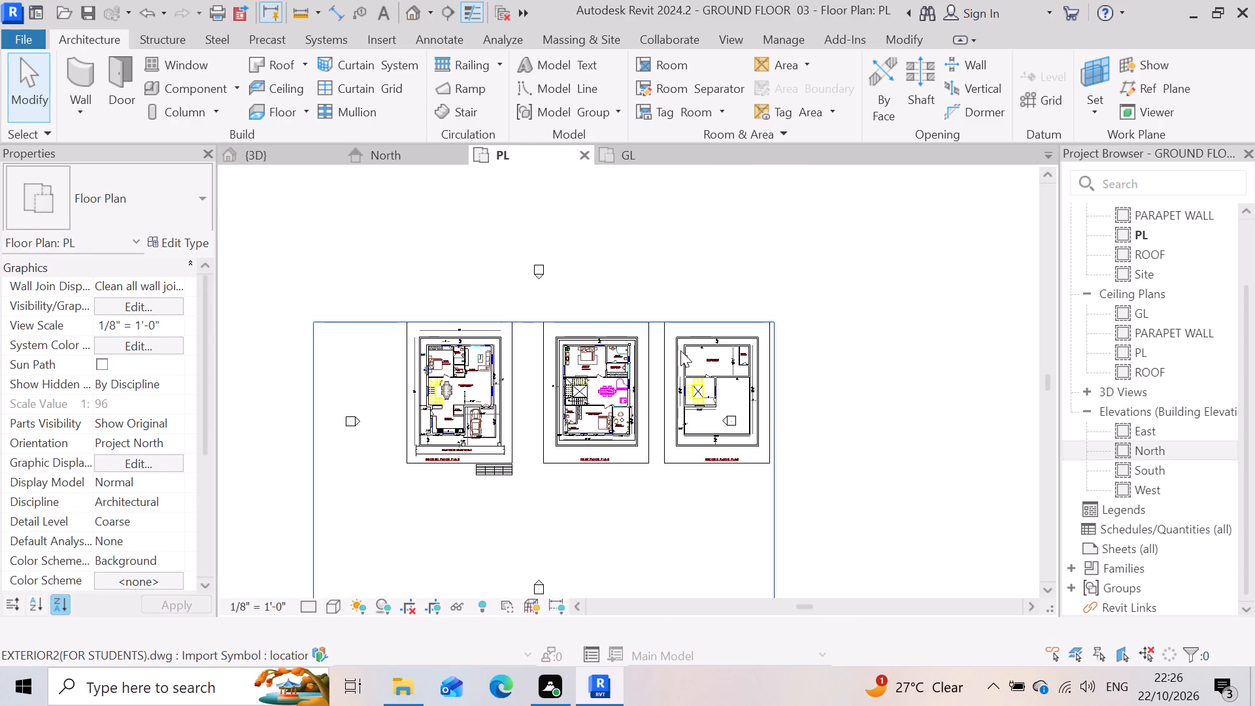
{"action": "scroll", "coordinate": [683, 354], "scroll_direction": "up", "scroll_amount": 4}
{"action": "scroll", "coordinate": [621, 353], "scroll_direction": "up", "scroll_amount": 3}
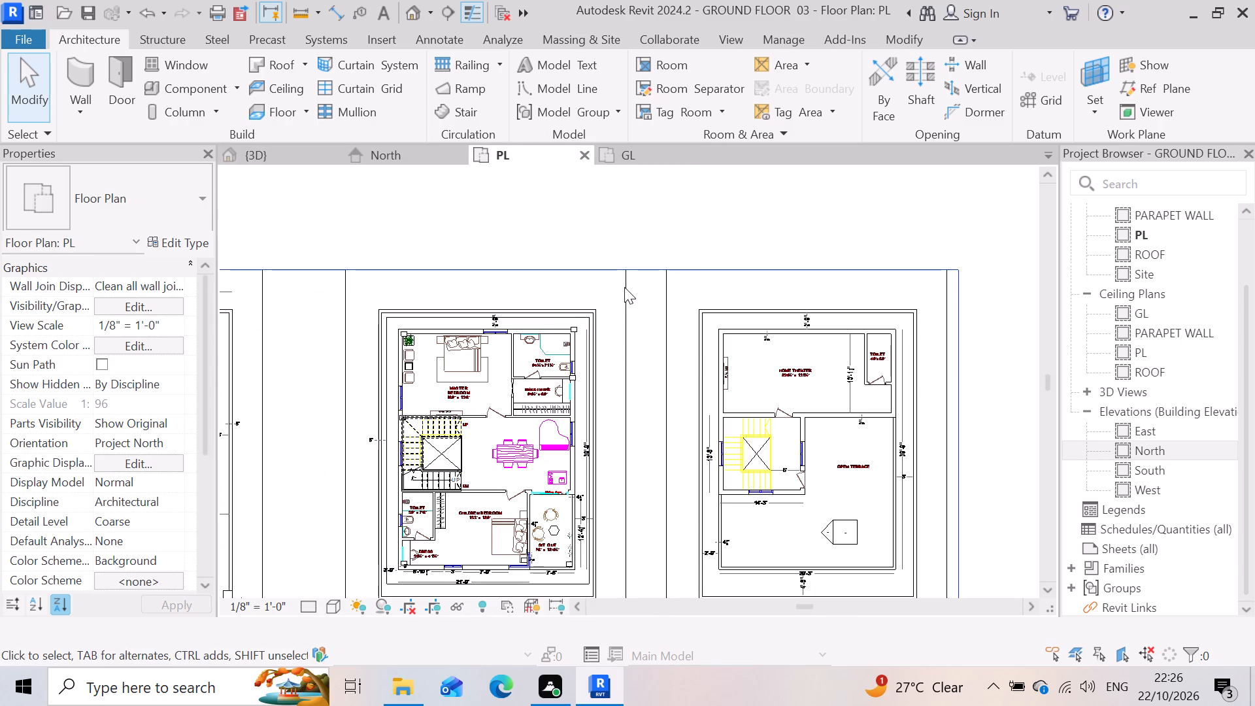
In the North elevation, copy the Generic - 12" floor between the two storeys and paste it aligned to level GL.
{"action": "left_click", "coordinate": [410, 154]}
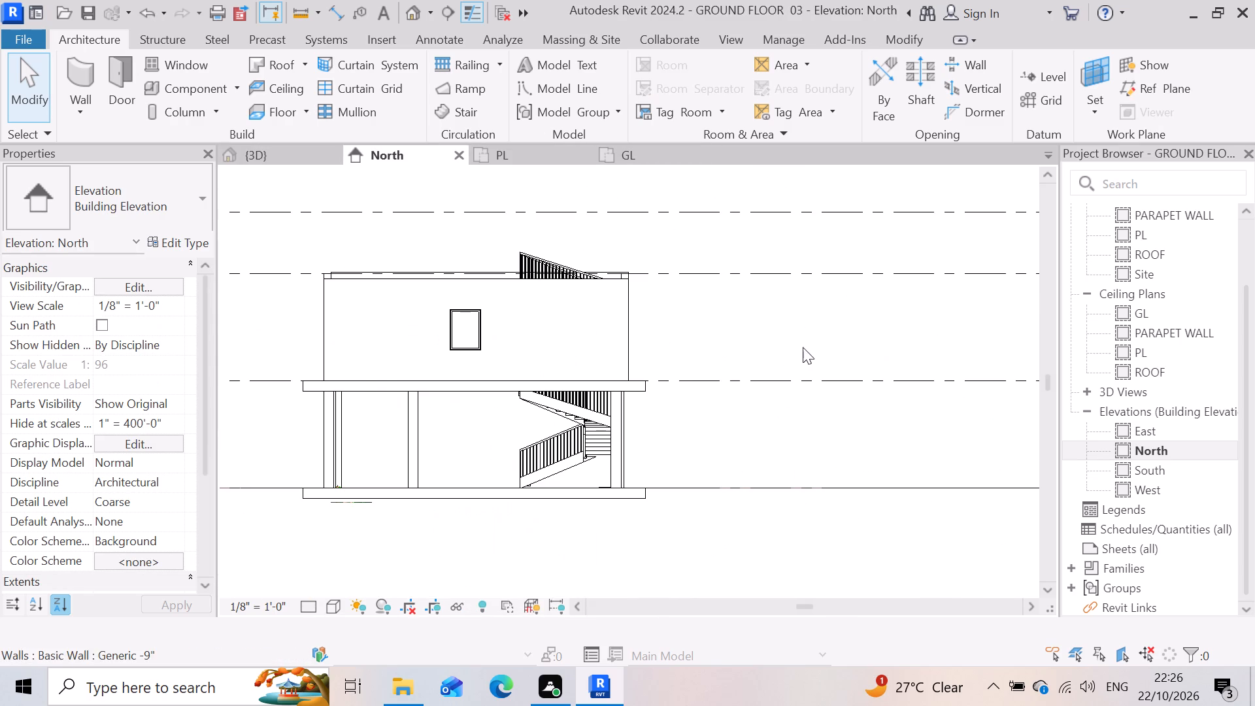
{"action": "scroll", "coordinate": [803, 347], "scroll_direction": "down", "scroll_amount": 2}
{"action": "scroll", "coordinate": [571, 374], "scroll_direction": "up", "scroll_amount": 2}
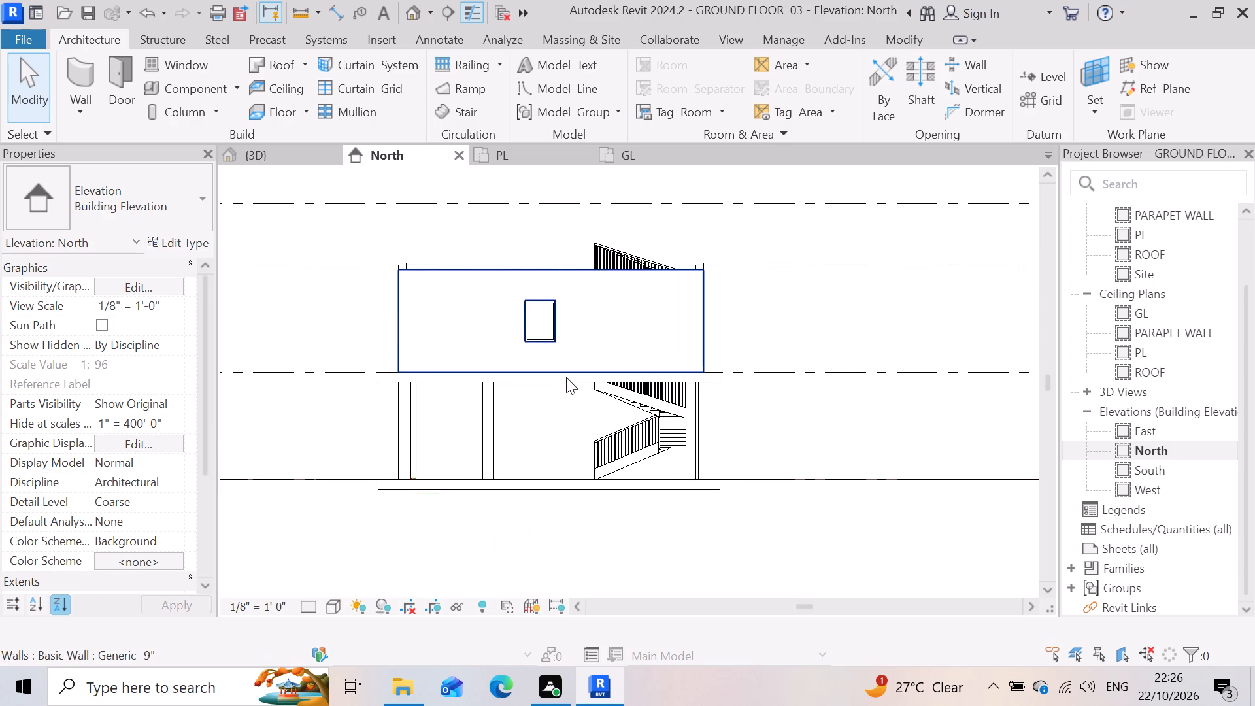
{"action": "left_click", "coordinate": [566, 377]}
{"action": "scroll", "coordinate": [456, 401], "scroll_direction": "up", "scroll_amount": 3}
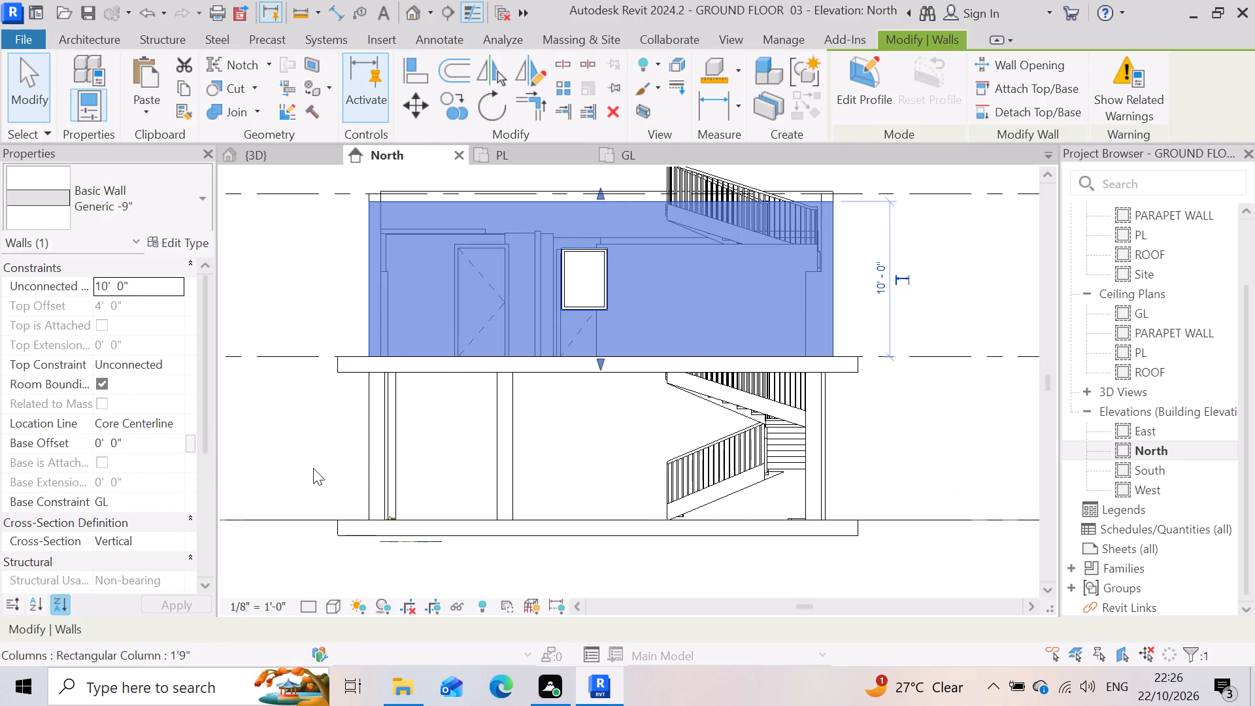
{"action": "left_click", "coordinate": [302, 471]}
{"action": "left_click", "coordinate": [361, 365]}
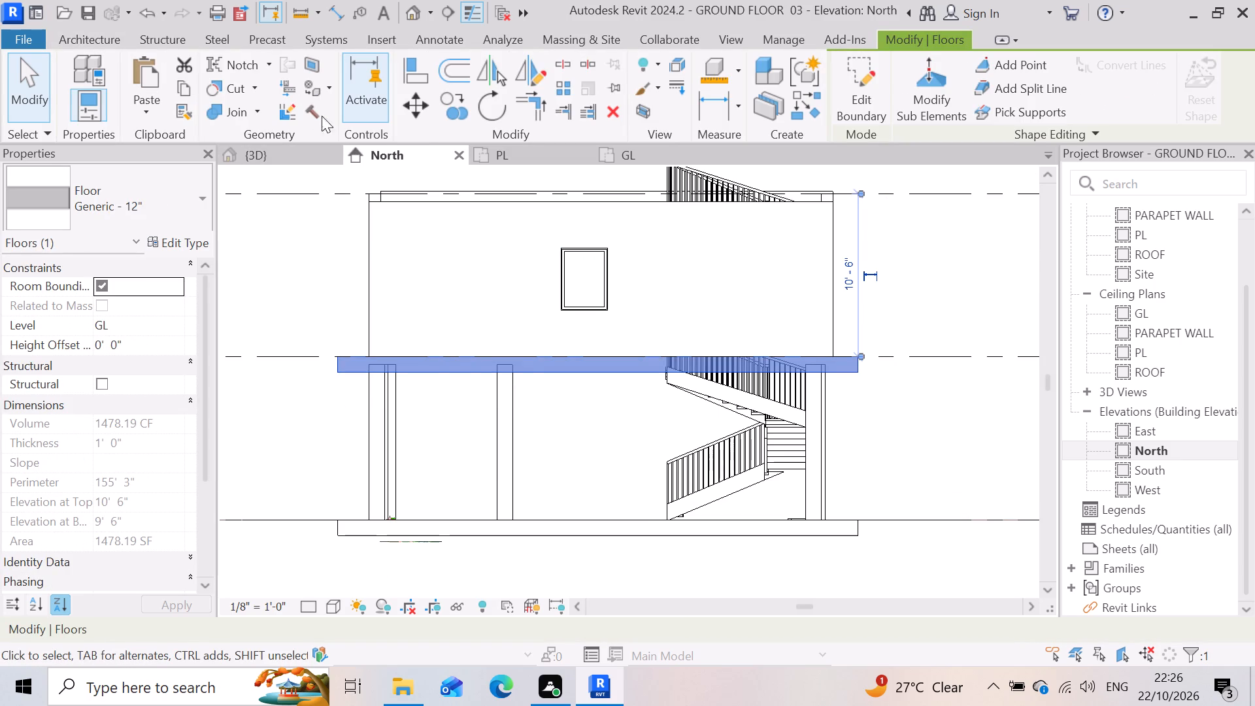
{"action": "left_click", "coordinate": [182, 83]}
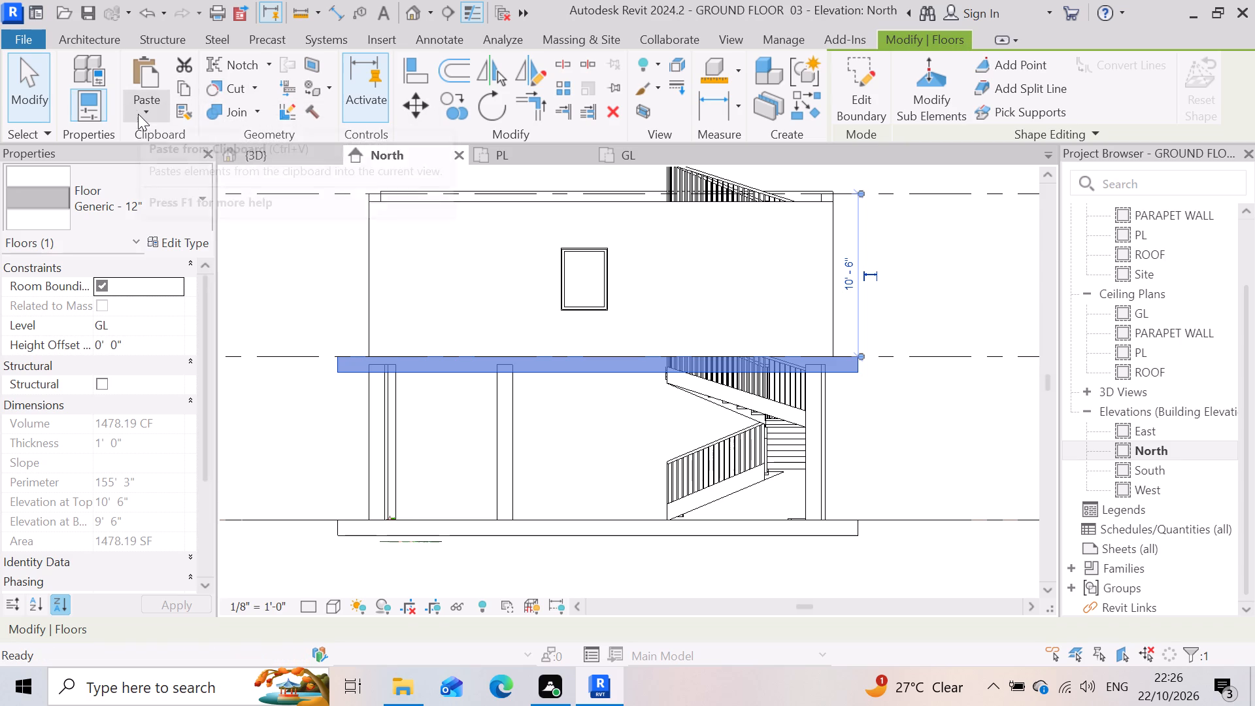
{"action": "left_click", "coordinate": [142, 114]}
{"action": "left_click", "coordinate": [226, 188]}
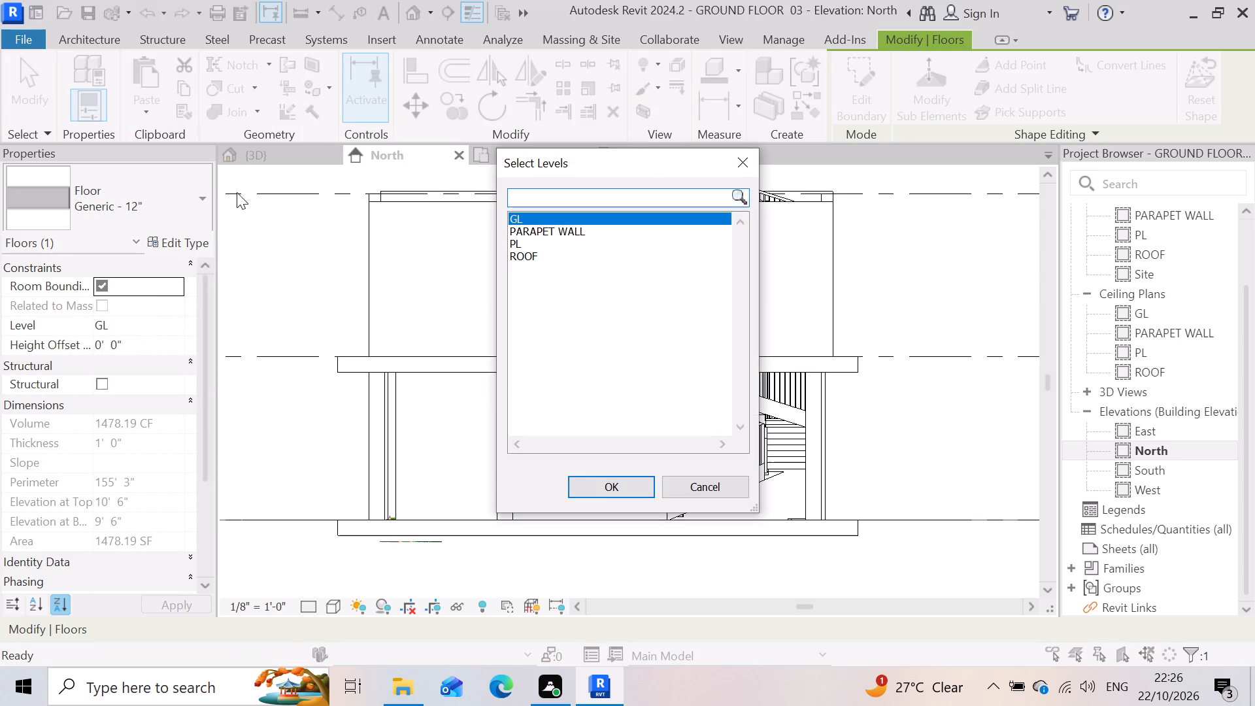
{"action": "left_click", "coordinate": [599, 492]}
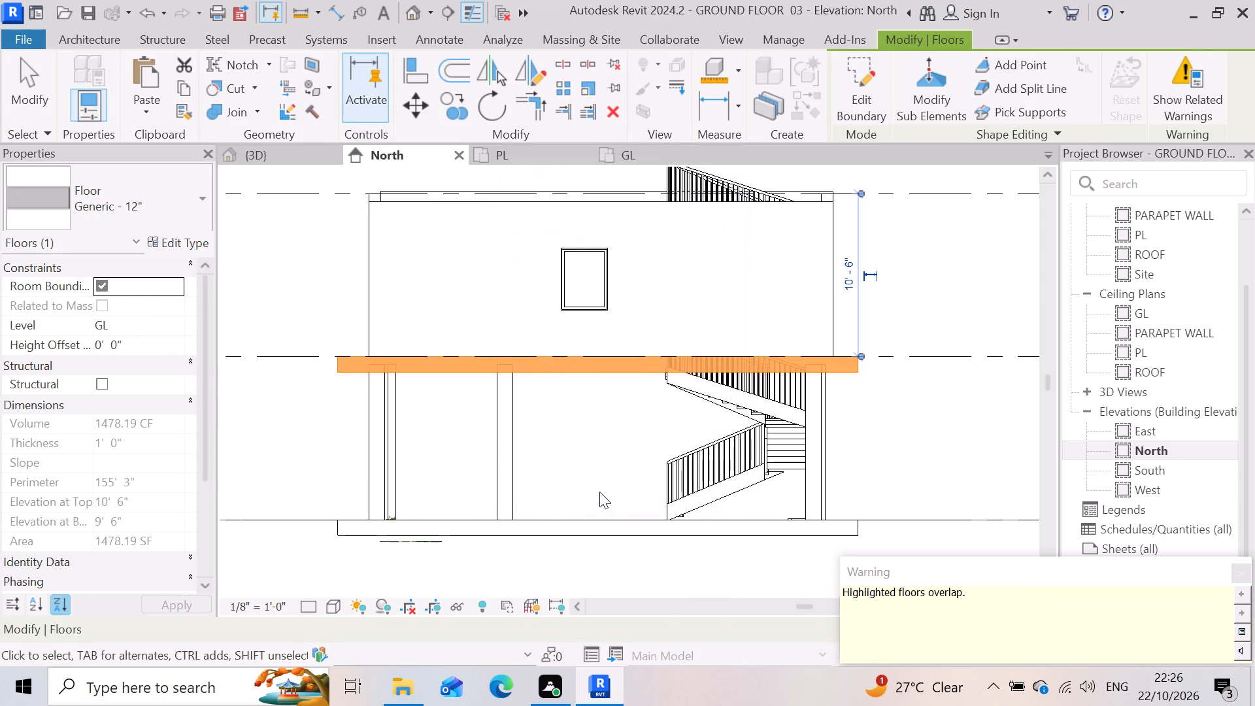
Undo the pasted floor that overlaps the existing slab at level GL.
{"action": "key", "text": "ctrl+z"}
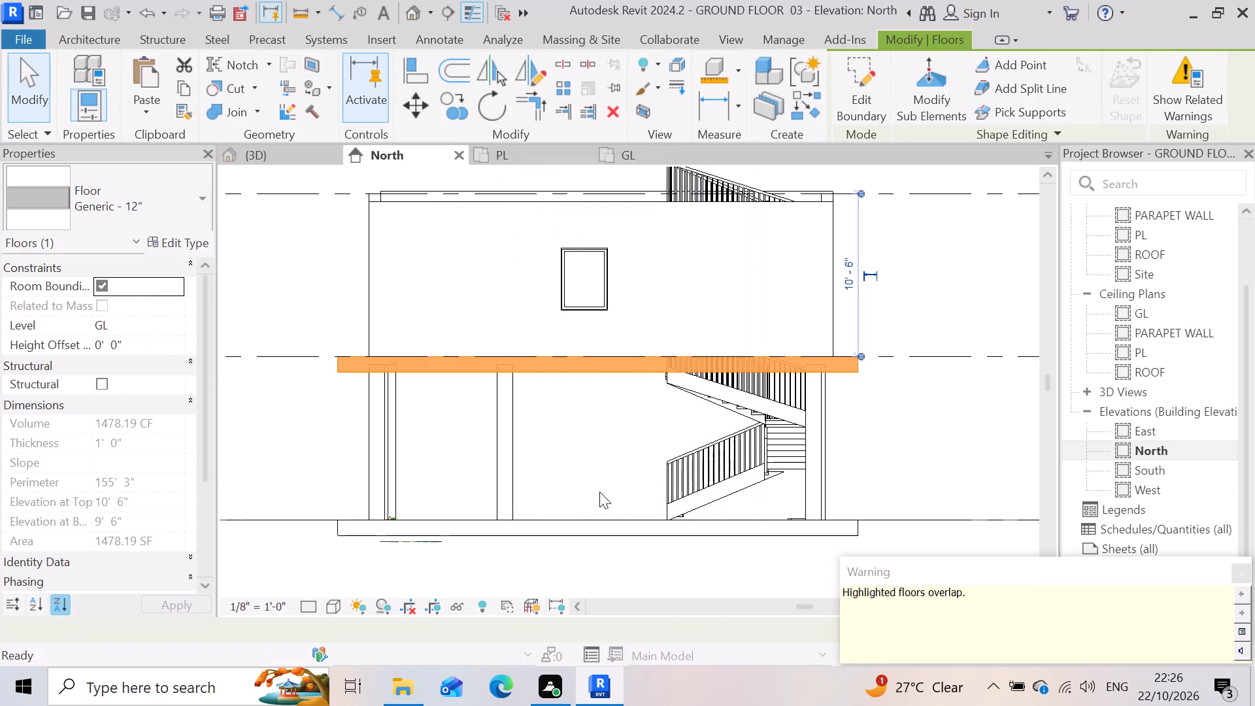
{"action": "key", "text": "Escape"}
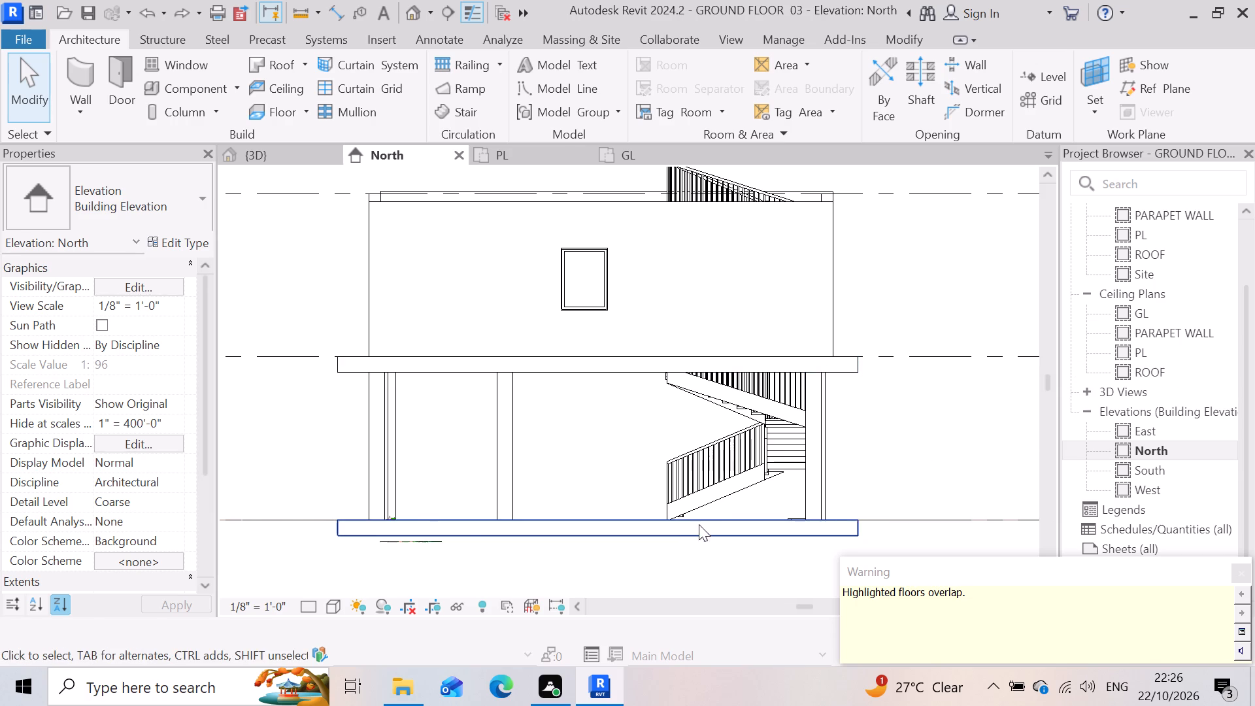
In the North elevation, copy the Generic - 12" floor at level GL and paste it aligned to level ROOF.
{"action": "scroll", "coordinate": [699, 523], "scroll_direction": "down", "scroll_amount": 2}
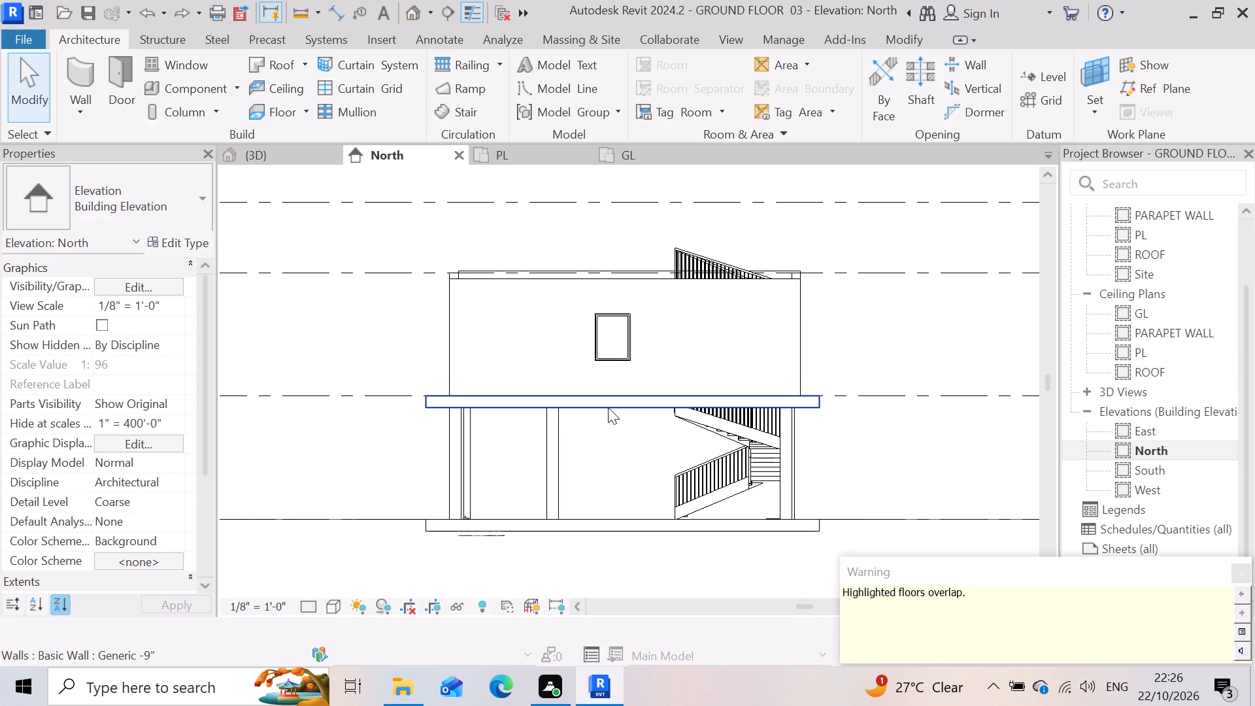
{"action": "left_click", "coordinate": [608, 407]}
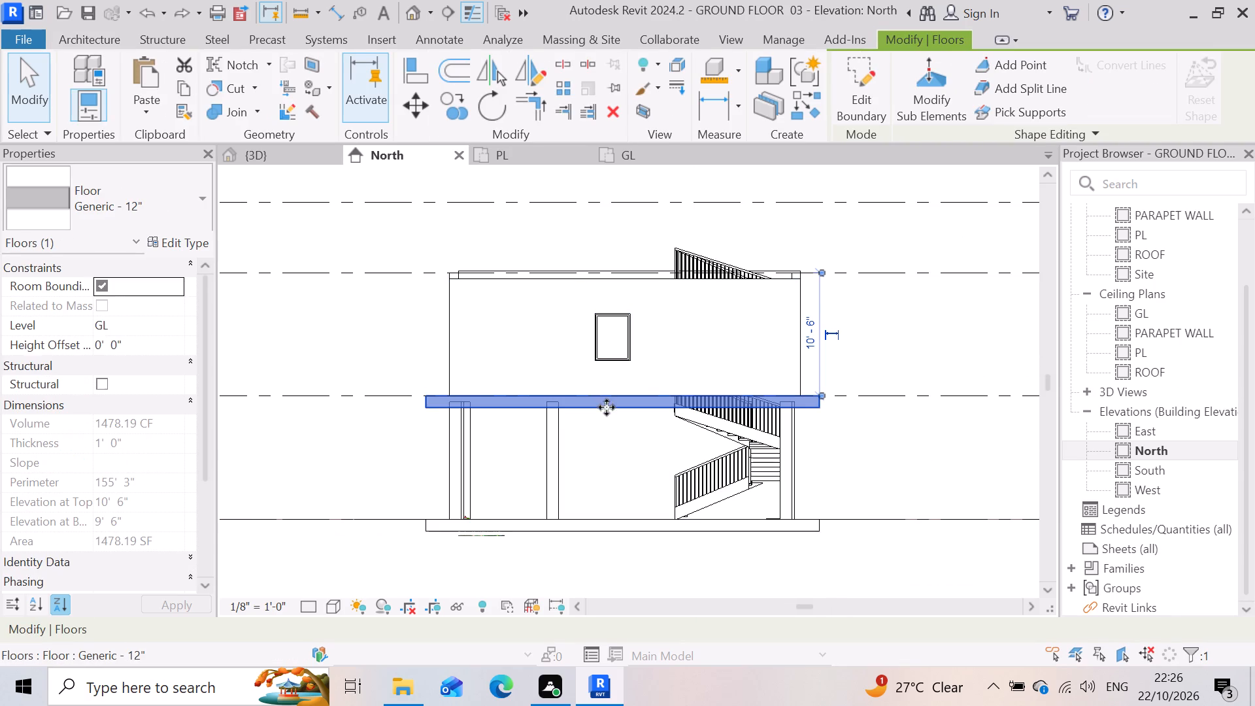
{"action": "left_click", "coordinate": [186, 92]}
{"action": "left_click", "coordinate": [153, 110]}
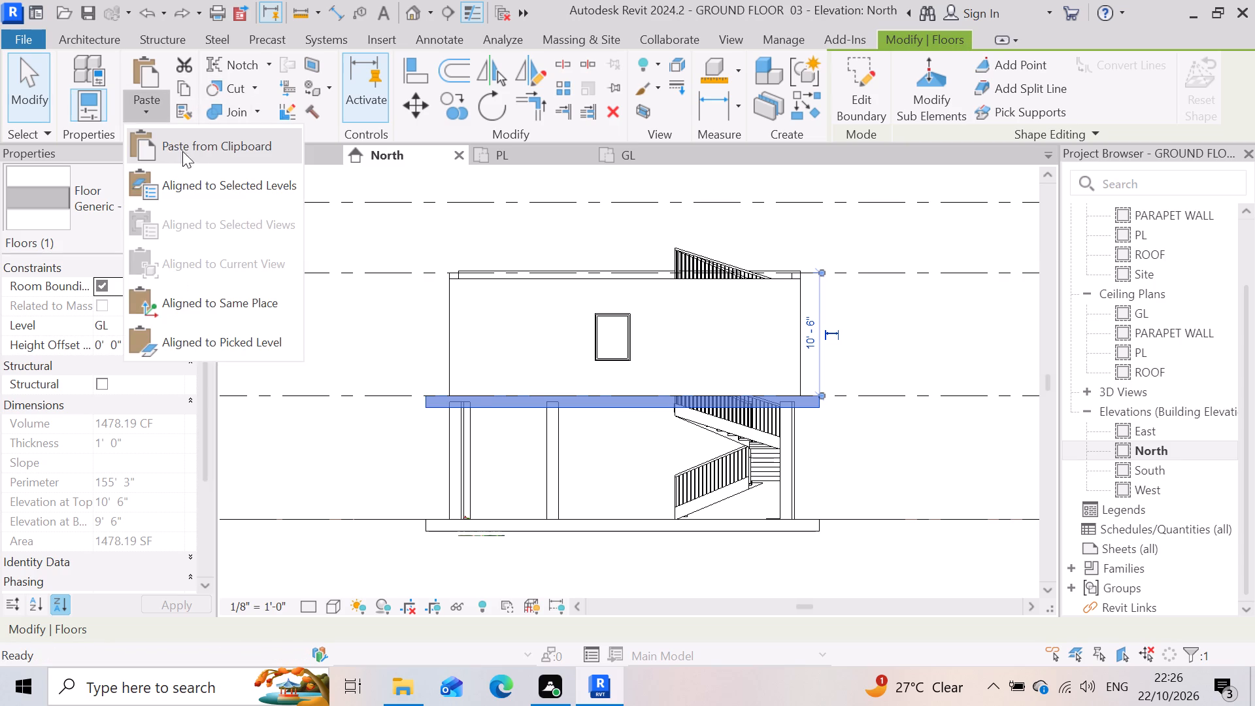
{"action": "left_click", "coordinate": [202, 178]}
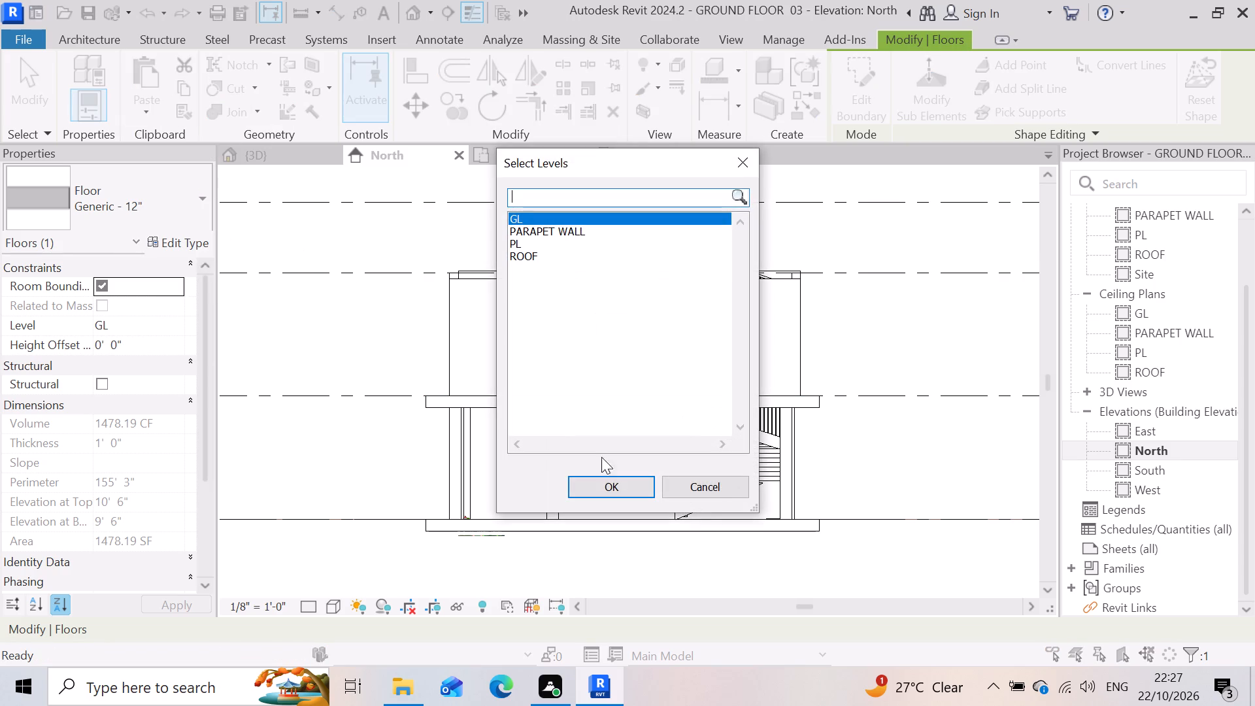
{"action": "scroll", "coordinate": [673, 468], "scroll_direction": "down", "scroll_amount": 1}
{"action": "scroll", "coordinate": [901, 373], "scroll_direction": "down", "scroll_amount": 3}
{"action": "scroll", "coordinate": [882, 428], "scroll_direction": "down", "scroll_amount": 1}
{"action": "left_click", "coordinate": [523, 250]}
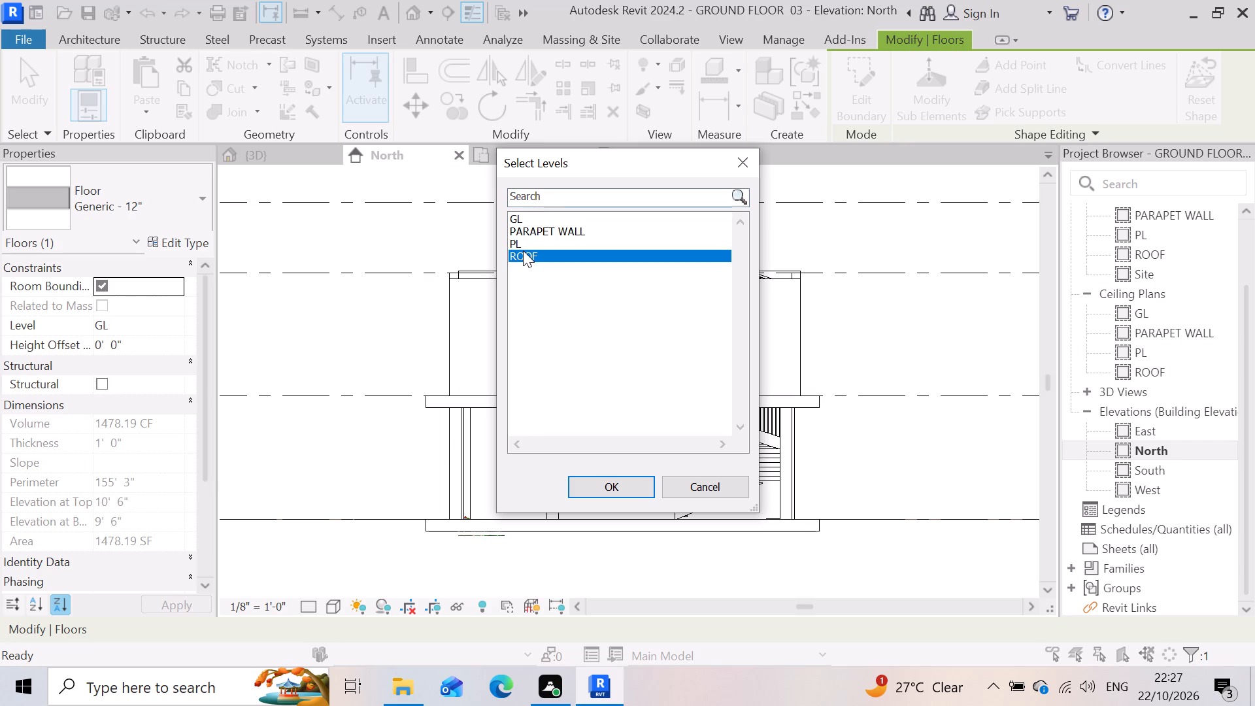
{"action": "left_click", "coordinate": [605, 478]}
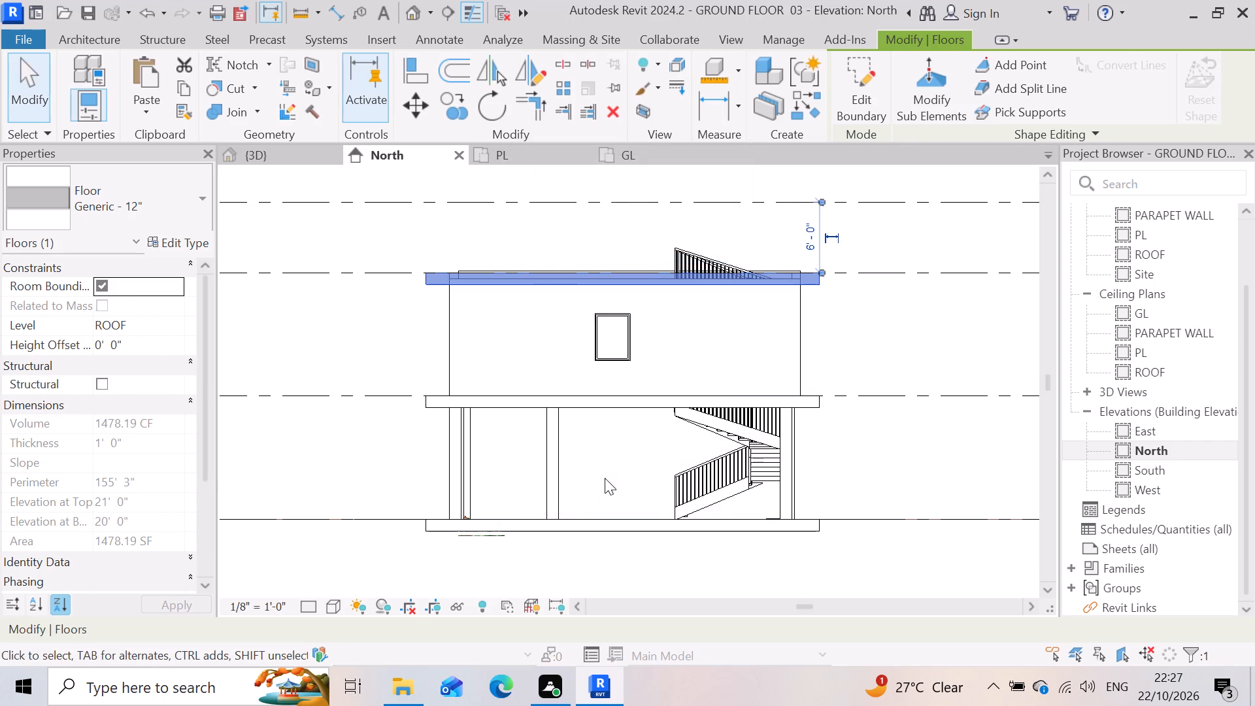
{"action": "scroll", "coordinate": [631, 345], "scroll_direction": "down", "scroll_amount": 3}
{"action": "left_click", "coordinate": [601, 547]}
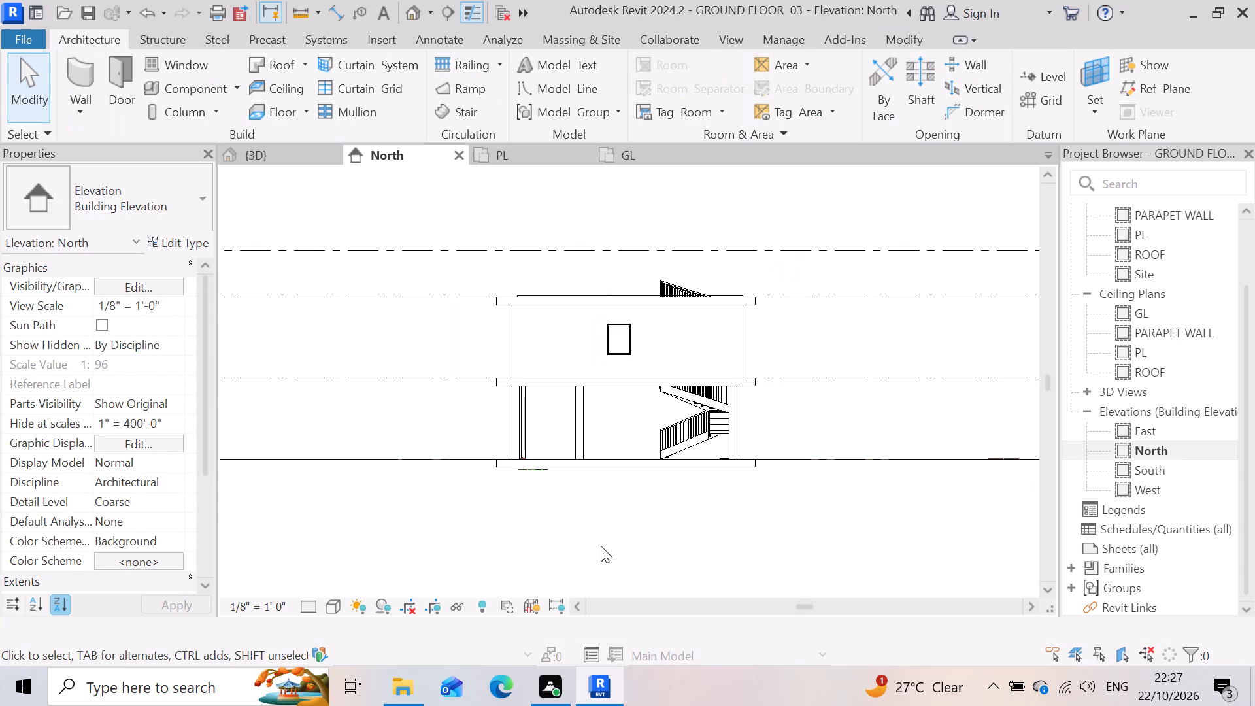
Examine the new roof slab and the staircase railings around it in the 3D view.
{"action": "left_click", "coordinate": [274, 148]}
{"action": "scroll", "coordinate": [505, 426], "scroll_direction": "up", "scroll_amount": 3}
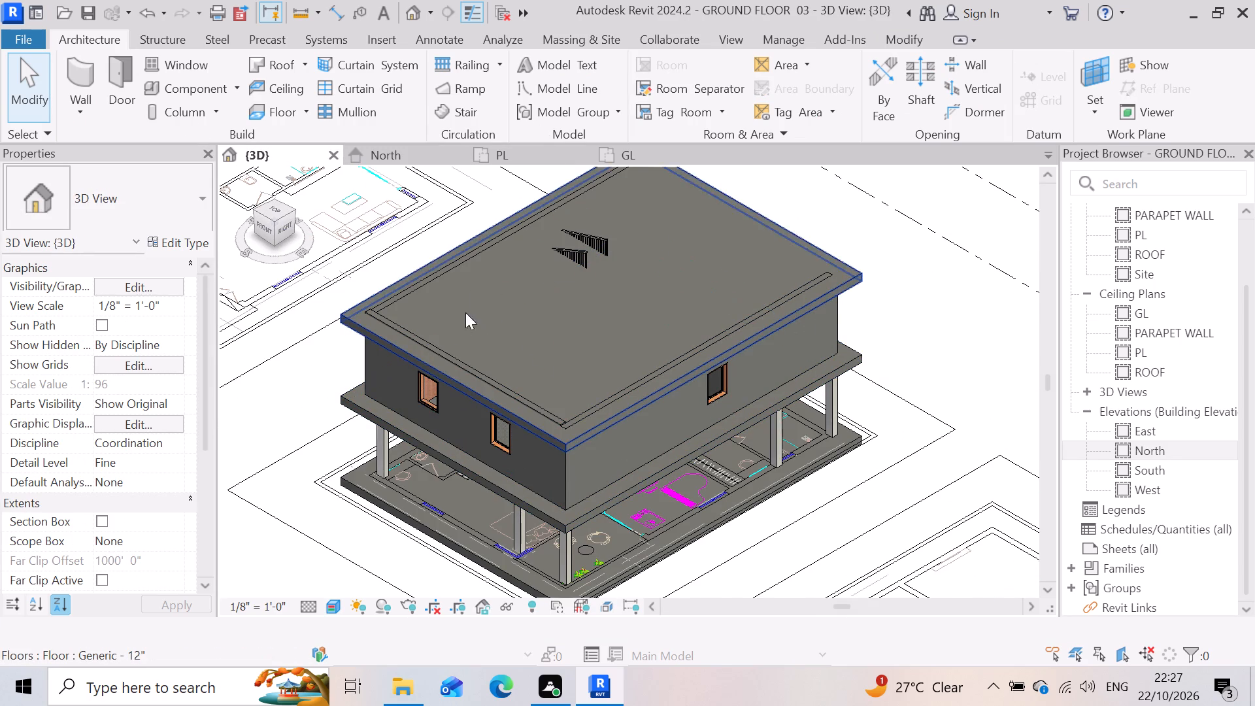
{"action": "scroll", "coordinate": [591, 348], "scroll_direction": "down", "scroll_amount": 2}
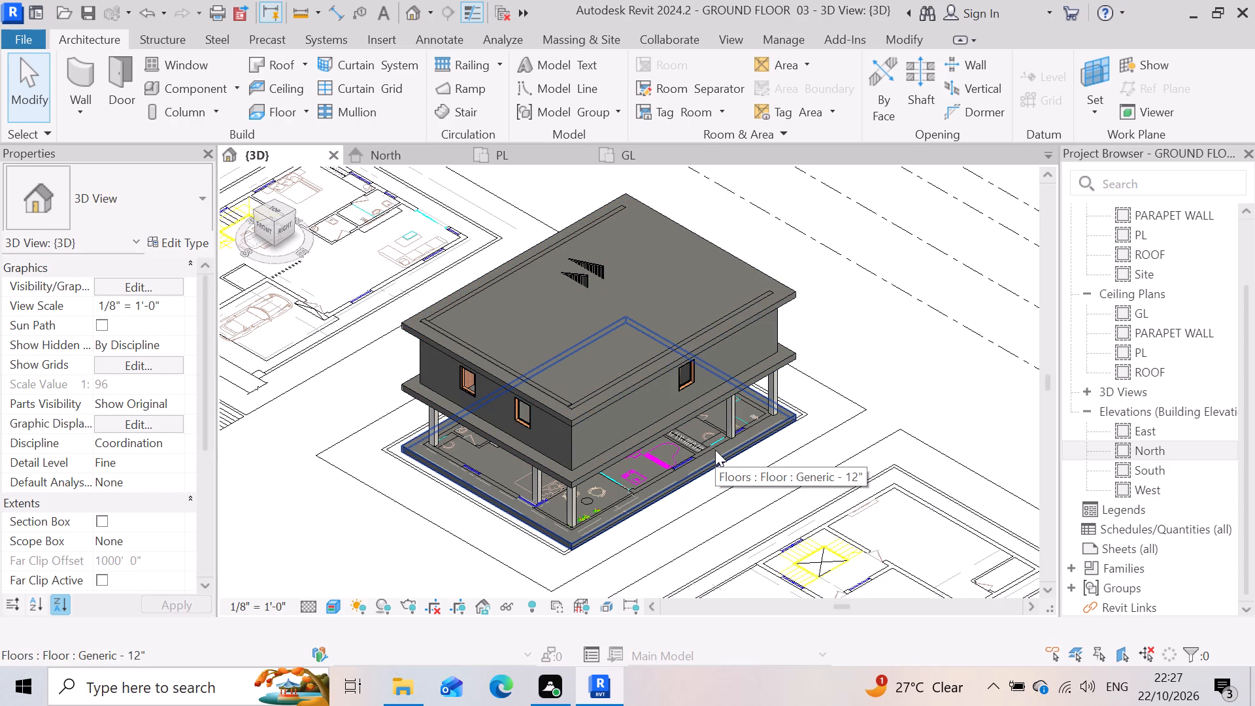
{"action": "scroll", "coordinate": [575, 235], "scroll_direction": "up", "scroll_amount": 2}
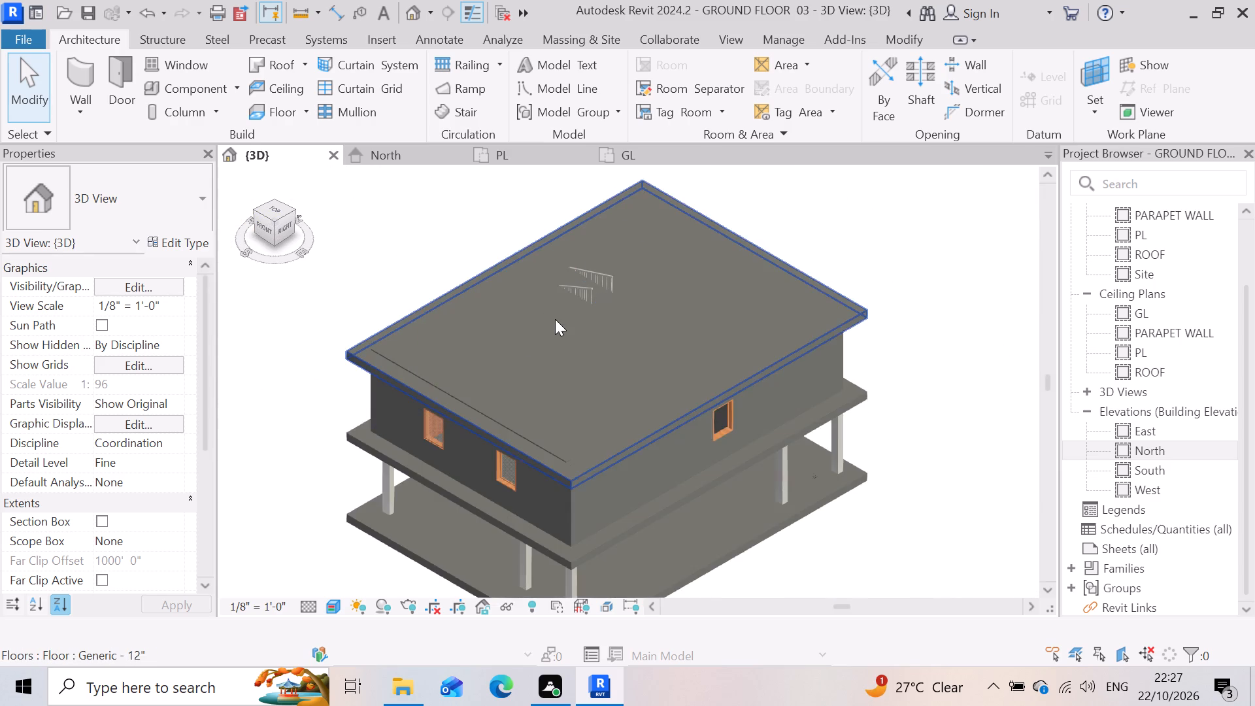
{"action": "scroll", "coordinate": [552, 327], "scroll_direction": "up", "scroll_amount": 4}
{"action": "scroll", "coordinate": [552, 324], "scroll_direction": "down", "scroll_amount": 9}
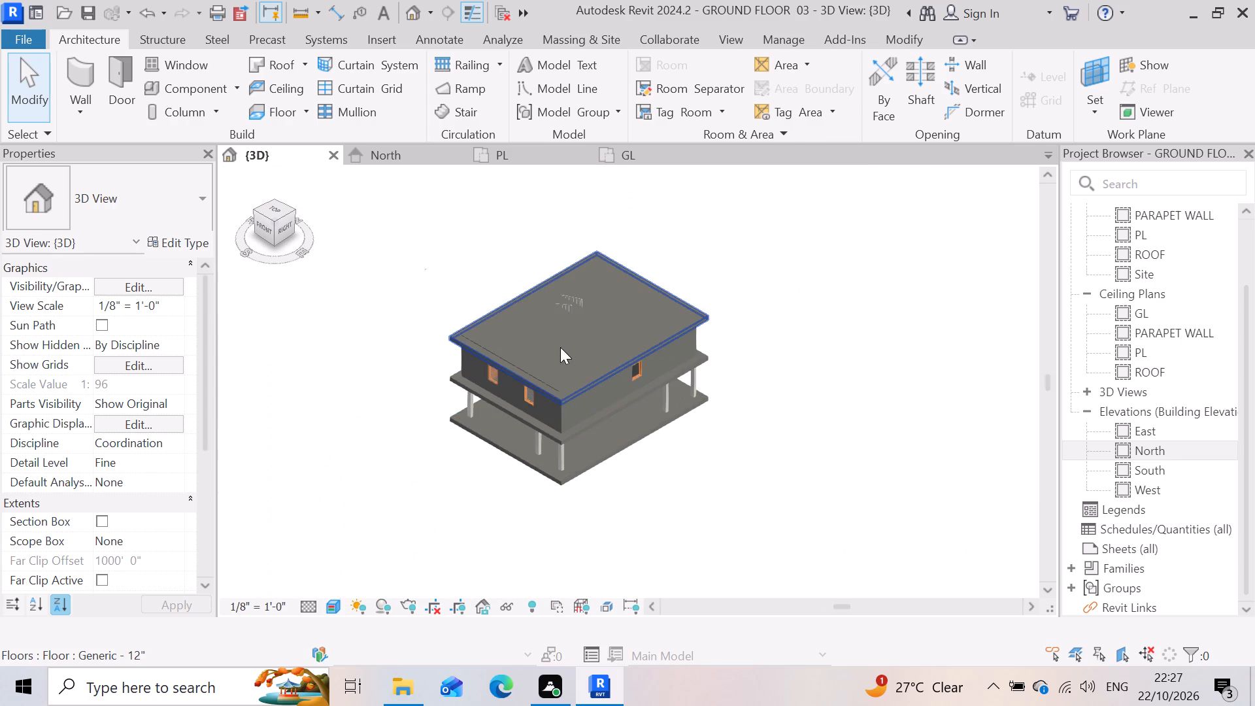
{"action": "scroll", "coordinate": [564, 343], "scroll_direction": "up", "scroll_amount": 3}
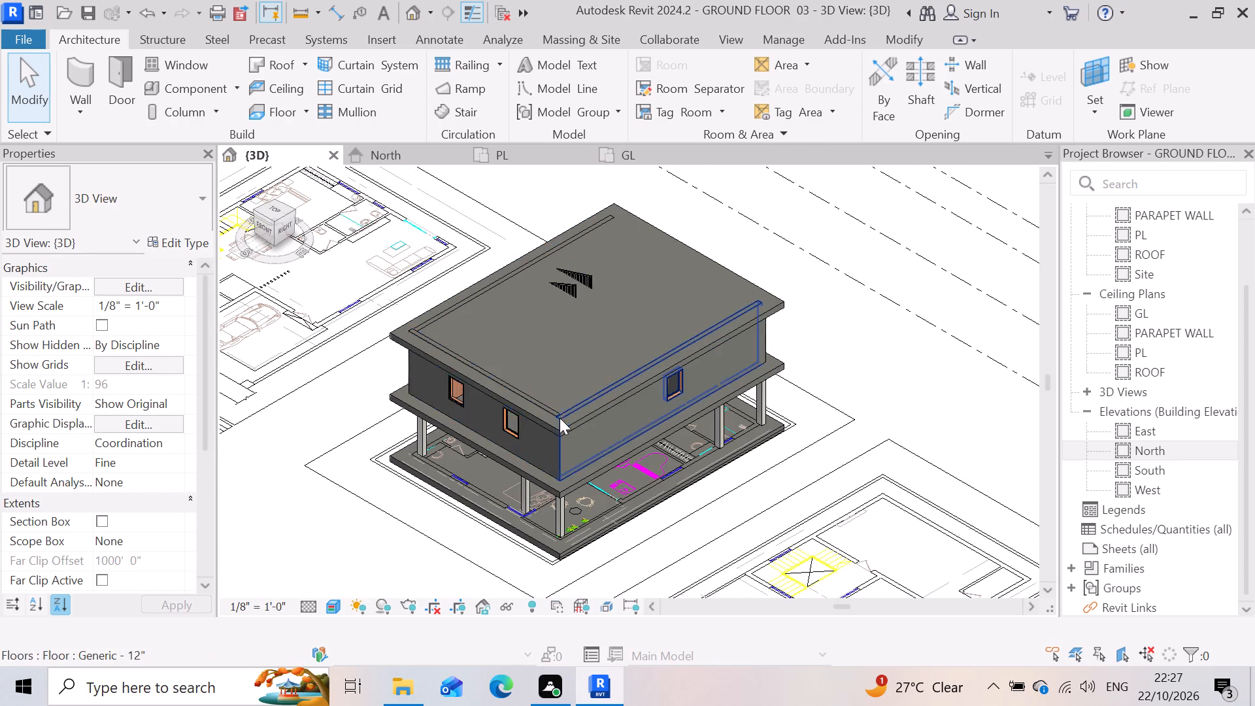
{"action": "scroll", "coordinate": [560, 414], "scroll_direction": "down", "scroll_amount": 3}
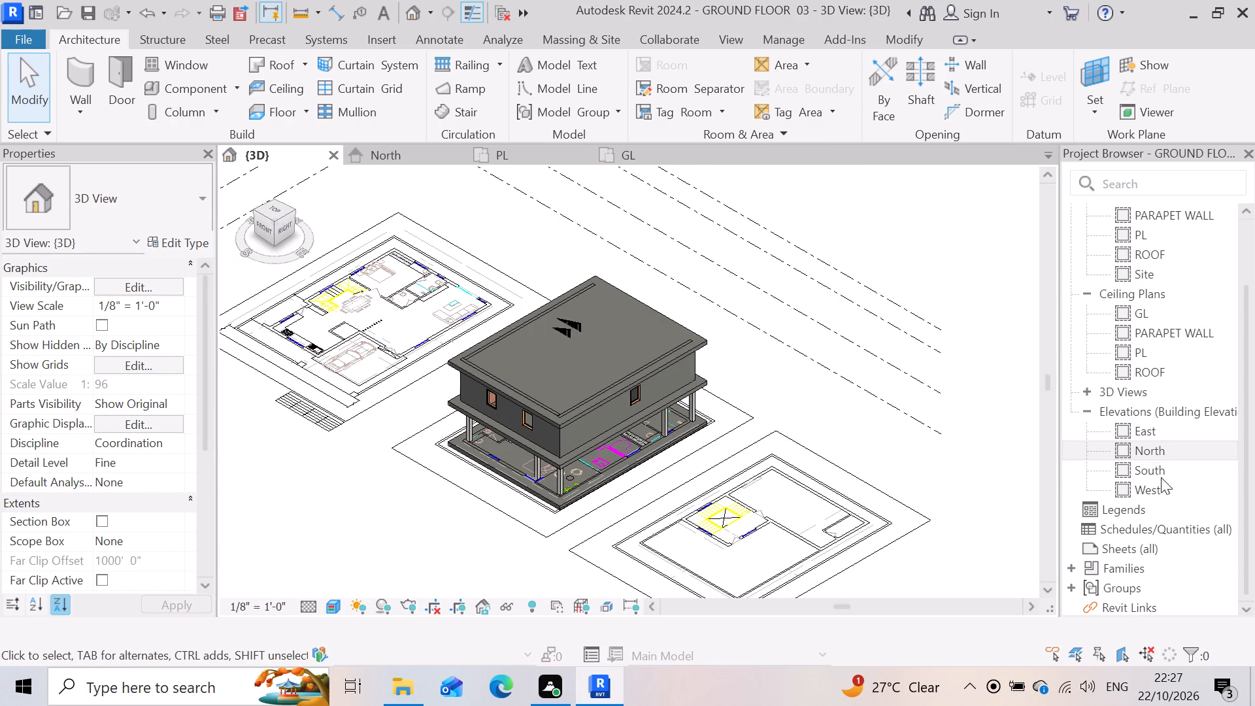
In the North elevation, filter the upper storey's elements to its columns only, and paste a copy aligned to level PARAPET WALL.
{"action": "left_click", "coordinate": [1150, 446]}
{"action": "double_click", "coordinate": [1150, 446]}
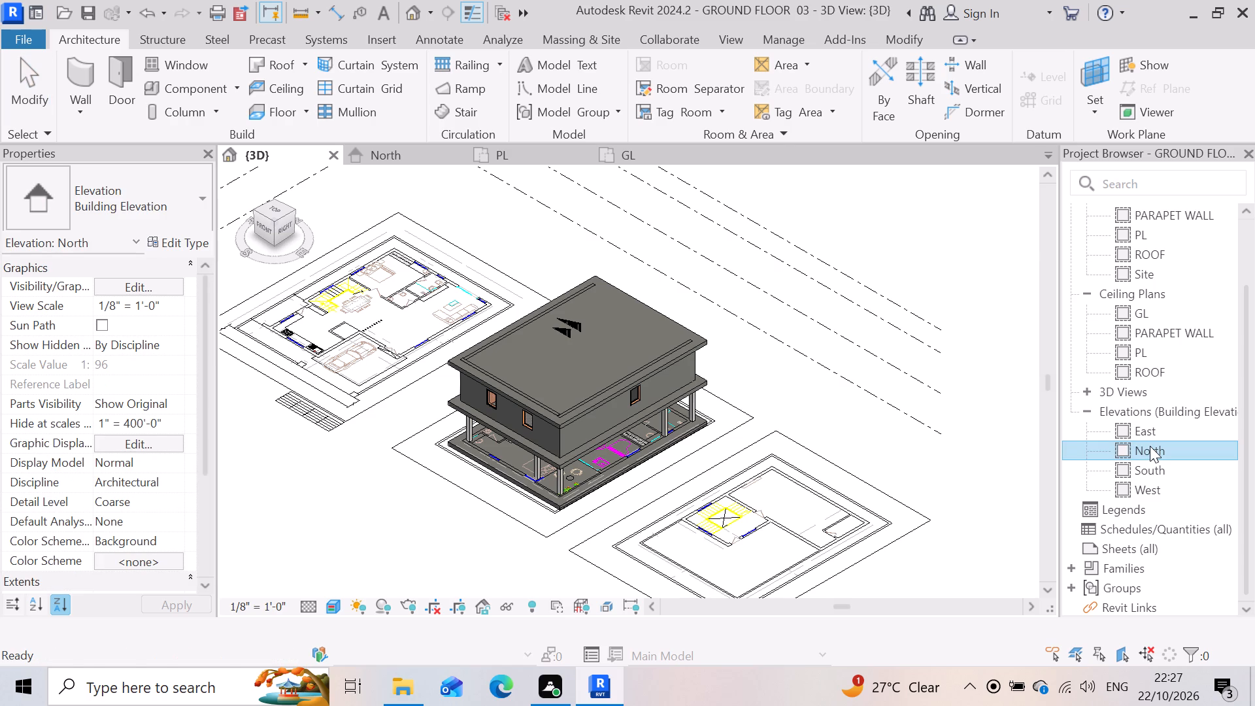
{"action": "scroll", "coordinate": [829, 377], "scroll_direction": "down", "scroll_amount": 2}
{"action": "scroll", "coordinate": [543, 414], "scroll_direction": "up", "scroll_amount": 3}
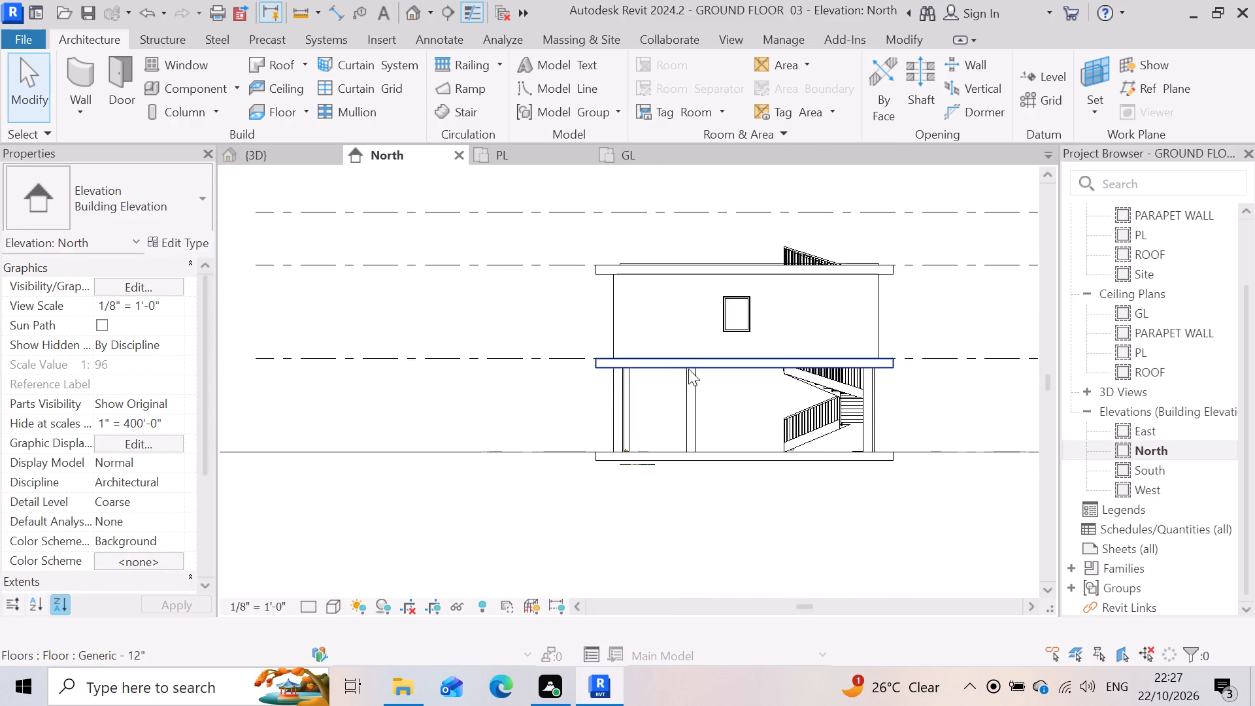
{"action": "scroll", "coordinate": [694, 348], "scroll_direction": "up", "scroll_amount": 3}
{"action": "scroll", "coordinate": [588, 328], "scroll_direction": "down", "scroll_amount": 6}
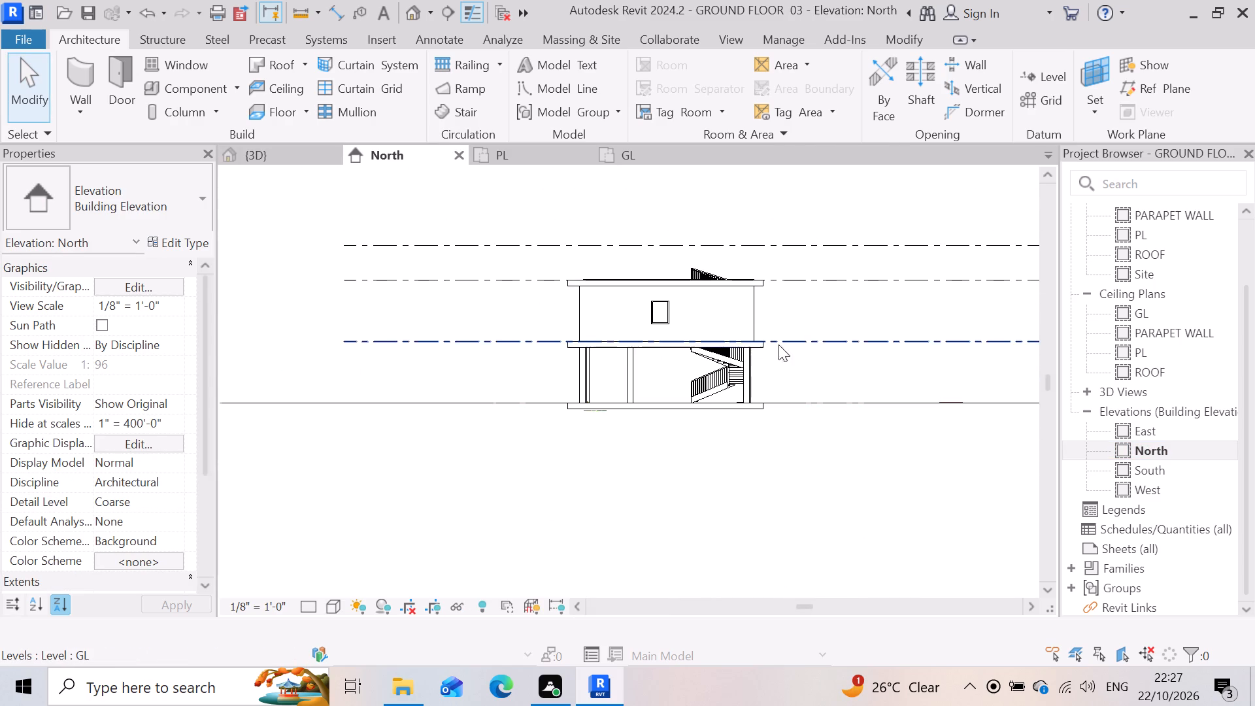
{"action": "left_click_drag", "start_coordinate": [805, 320], "coordinate": [449, 312]}
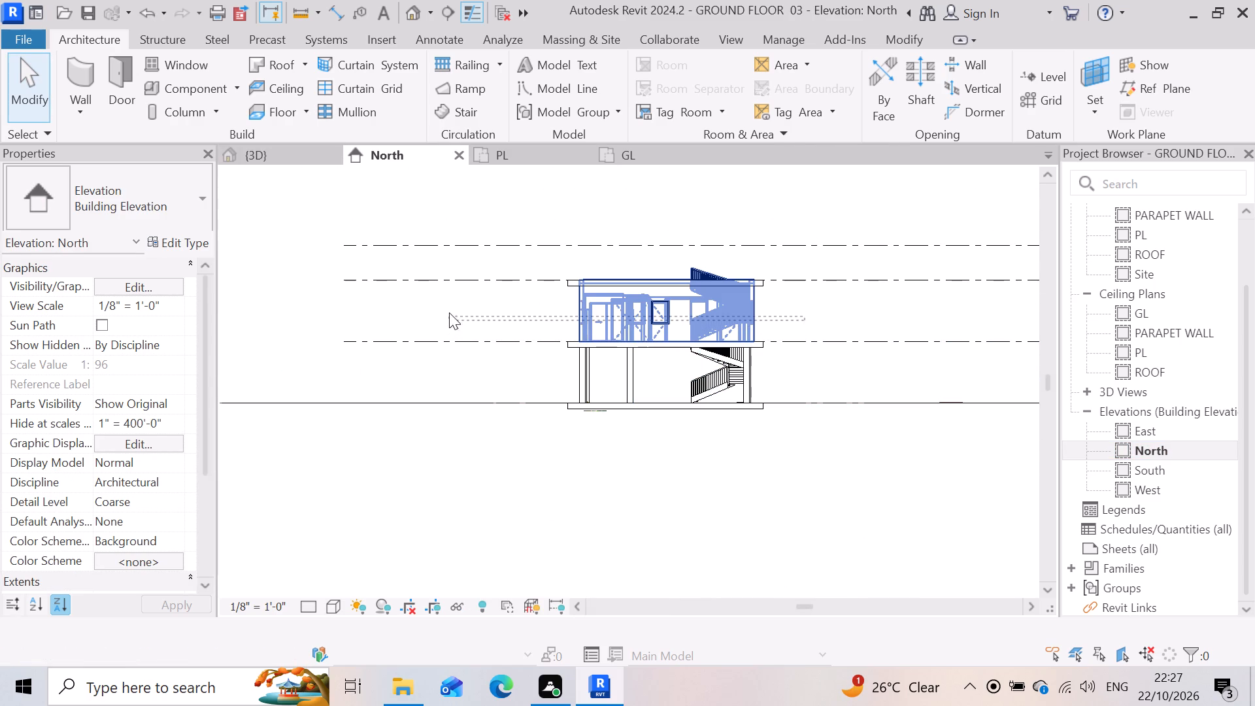
{"action": "left_click_drag", "start_coordinate": [449, 312], "coordinate": [452, 307]}
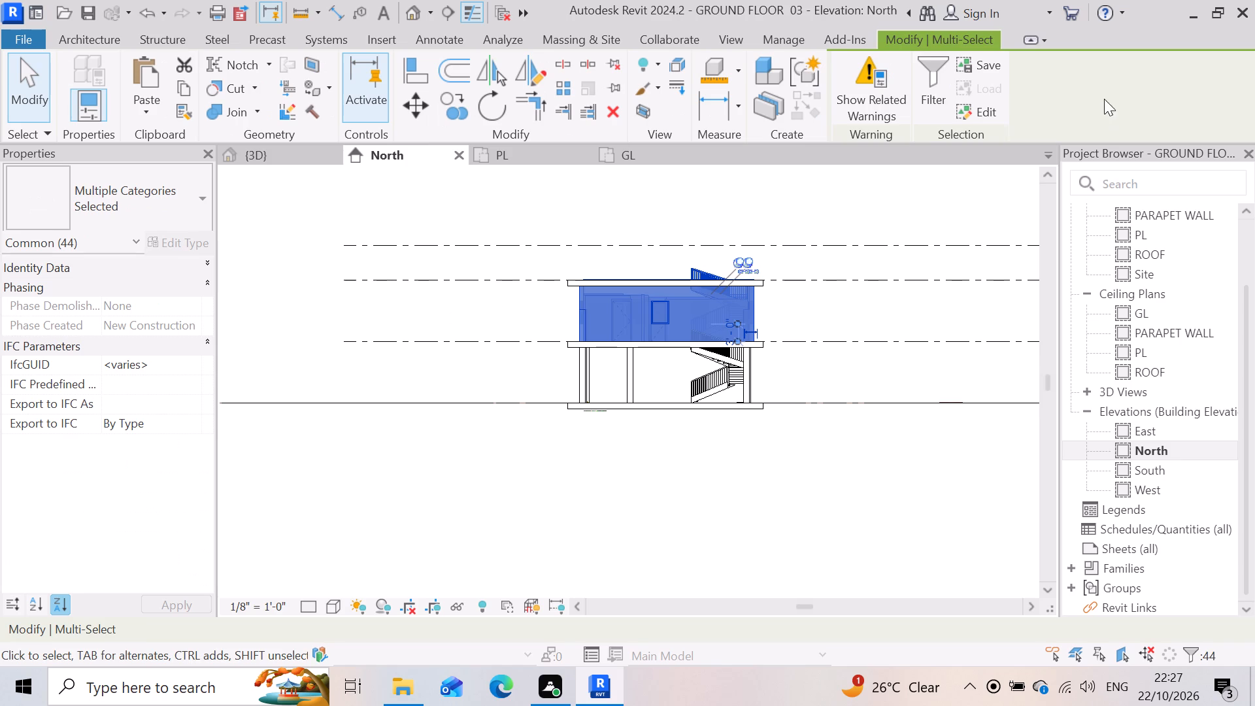
{"action": "left_click", "coordinate": [918, 65]}
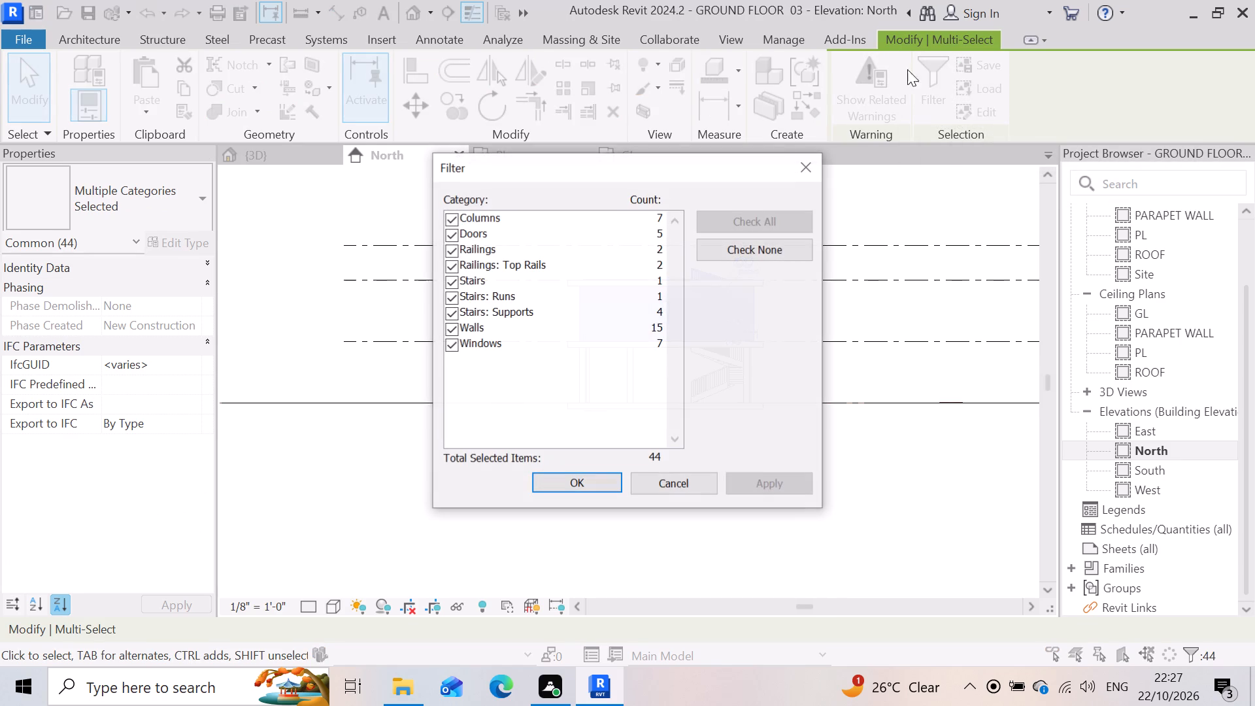
{"action": "left_click", "coordinate": [727, 251]}
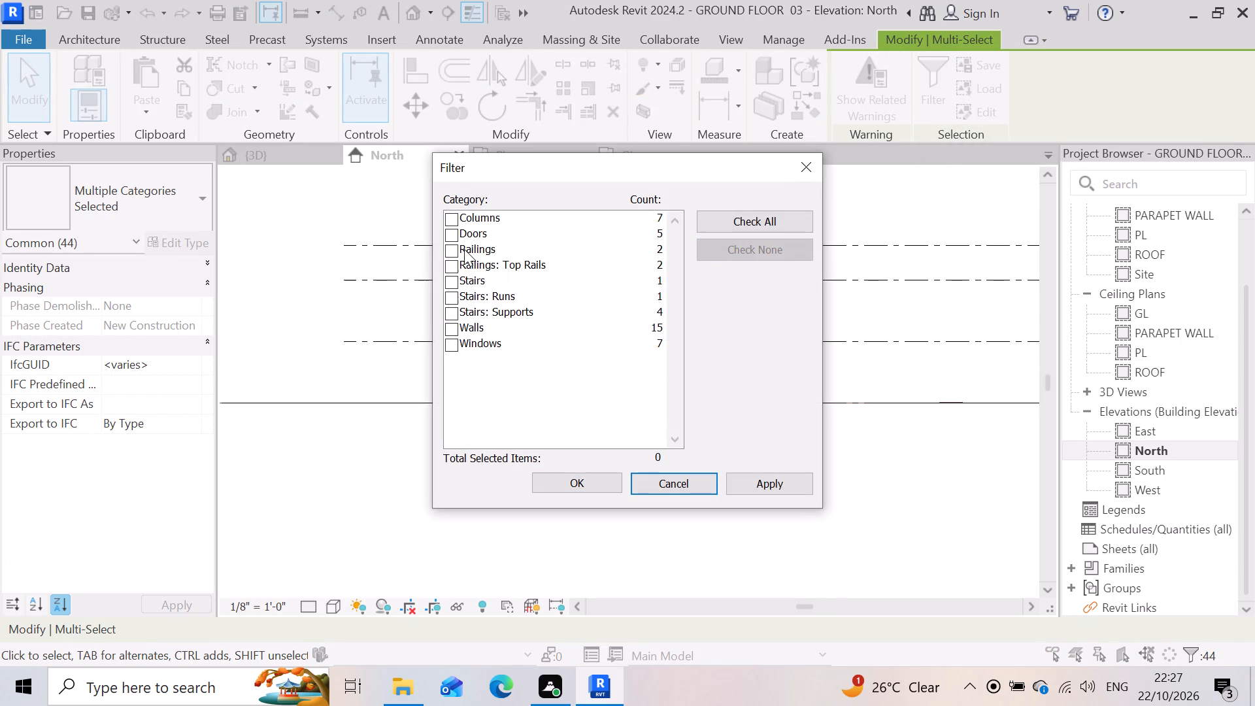
{"action": "left_click", "coordinate": [455, 223]}
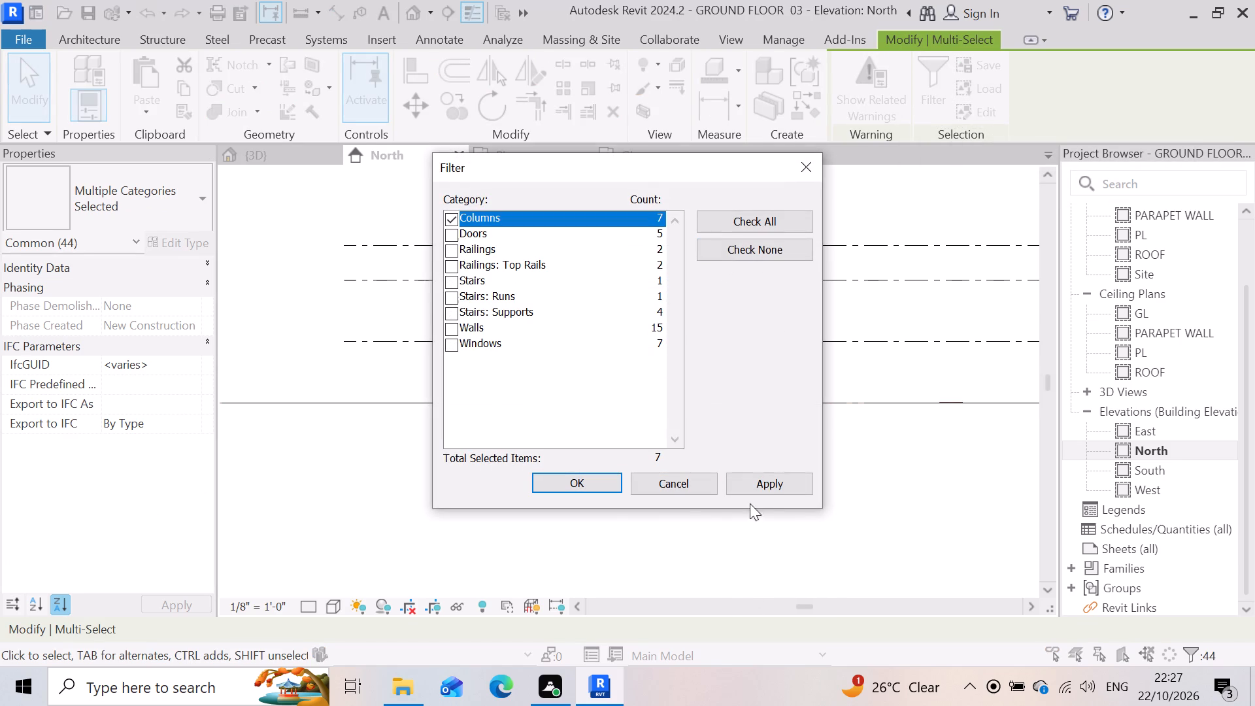
{"action": "left_click", "coordinate": [765, 483]}
{"action": "left_click", "coordinate": [602, 480]}
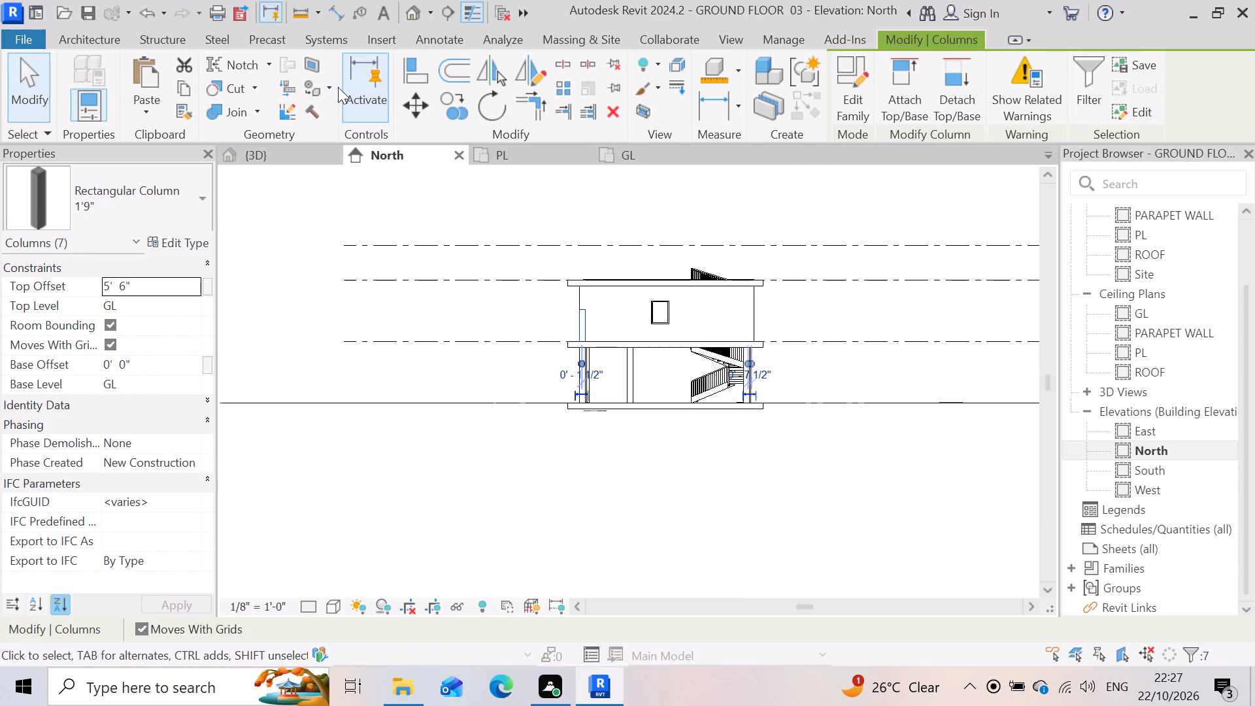
{"action": "left_click", "coordinate": [179, 86]}
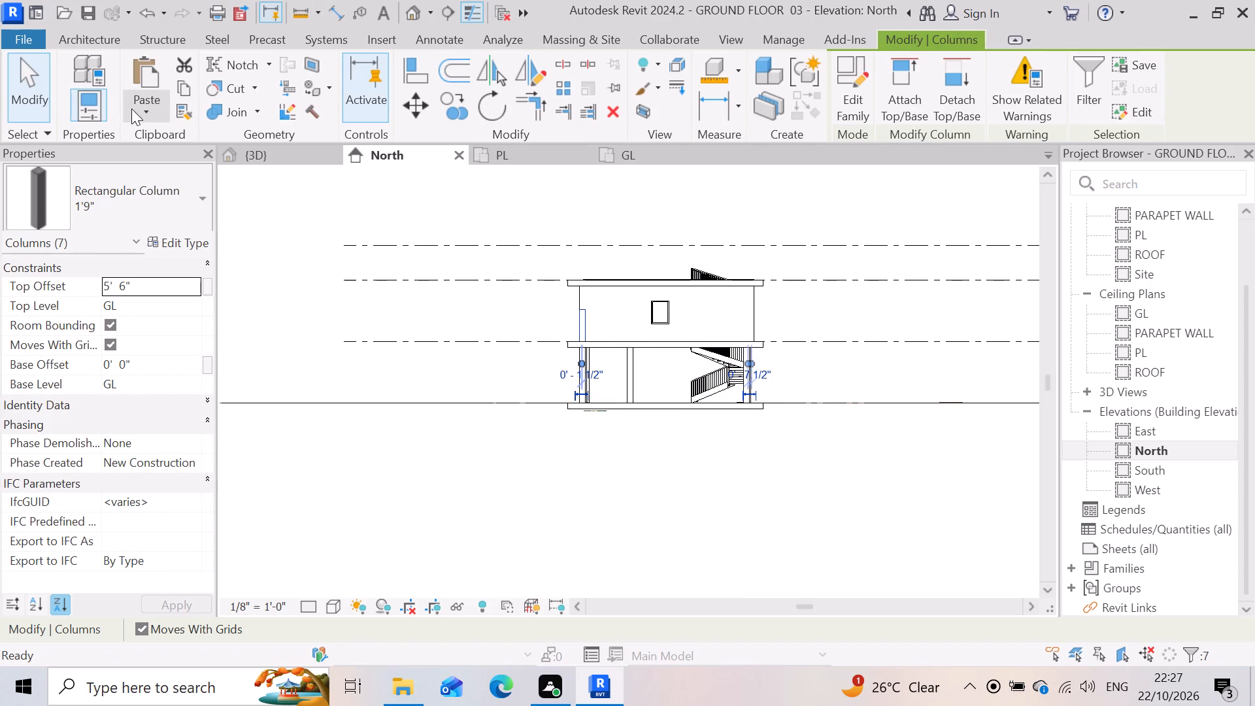
{"action": "left_click", "coordinate": [142, 110]}
{"action": "left_click", "coordinate": [174, 183]}
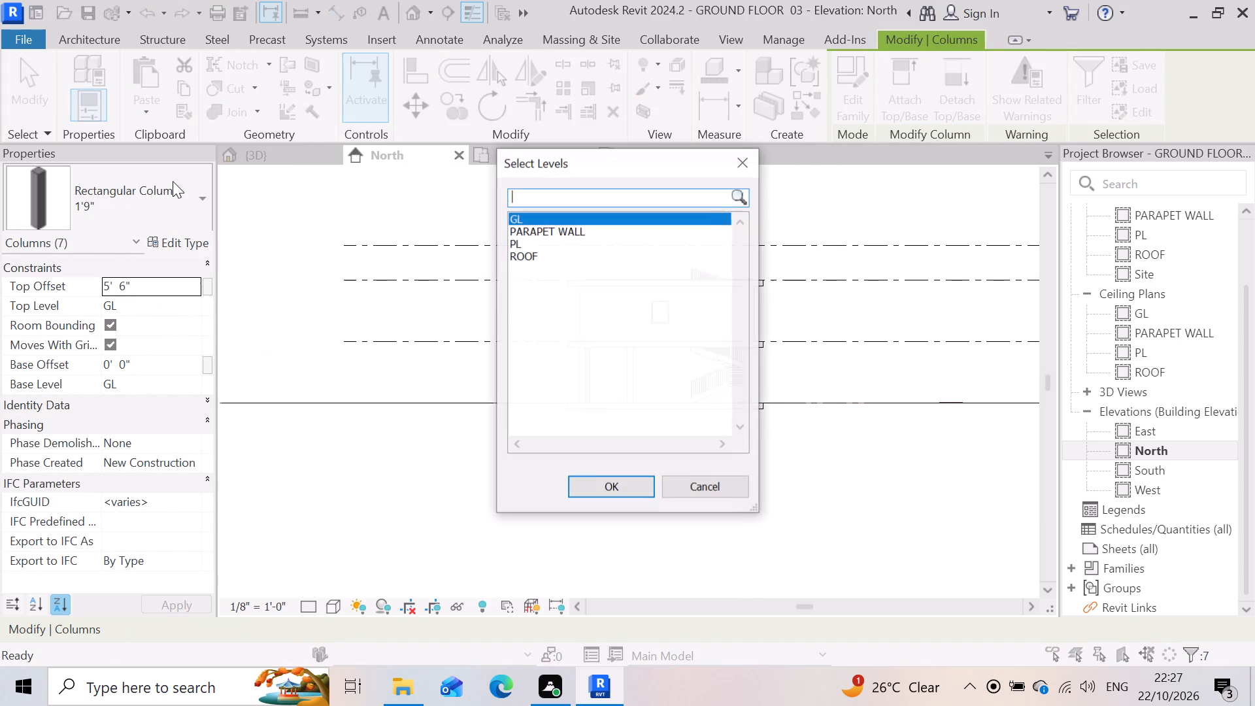
{"action": "left_click", "coordinate": [553, 234]}
{"action": "left_click", "coordinate": [603, 481]}
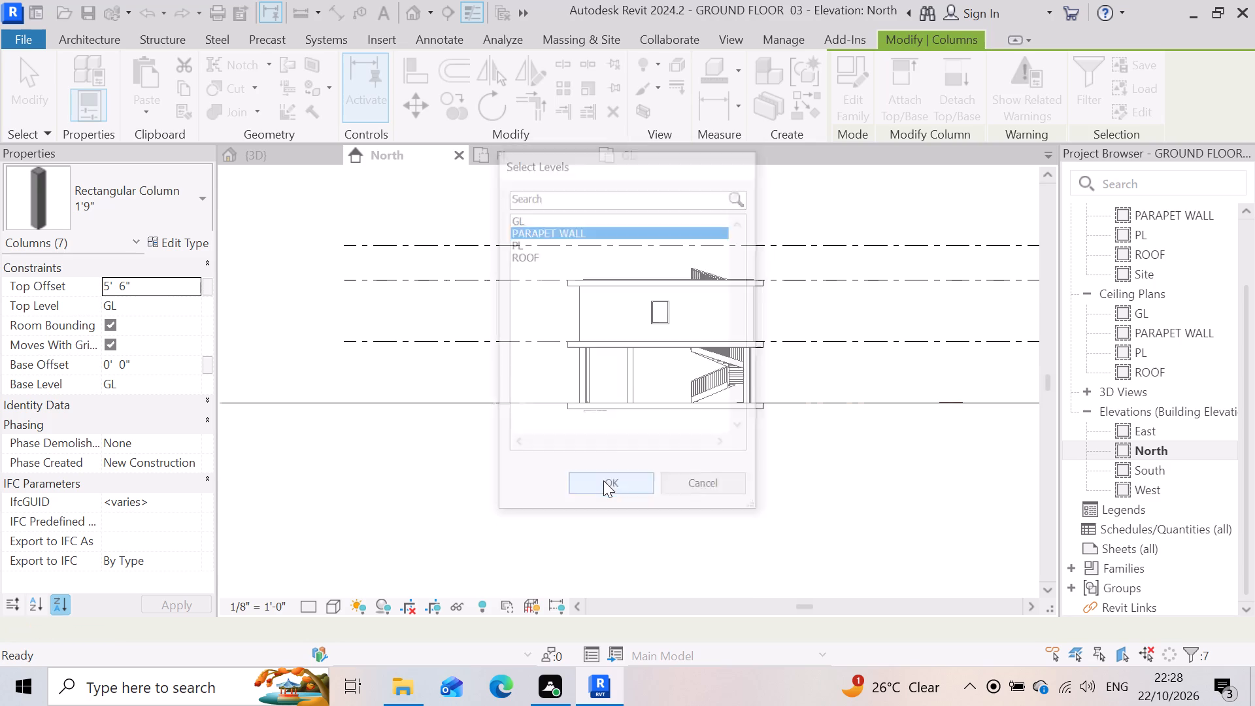
Examine the position of the copied columns relative to the levels and the building in the North elevation.
{"action": "scroll", "coordinate": [779, 214], "scroll_direction": "up", "scroll_amount": 3}
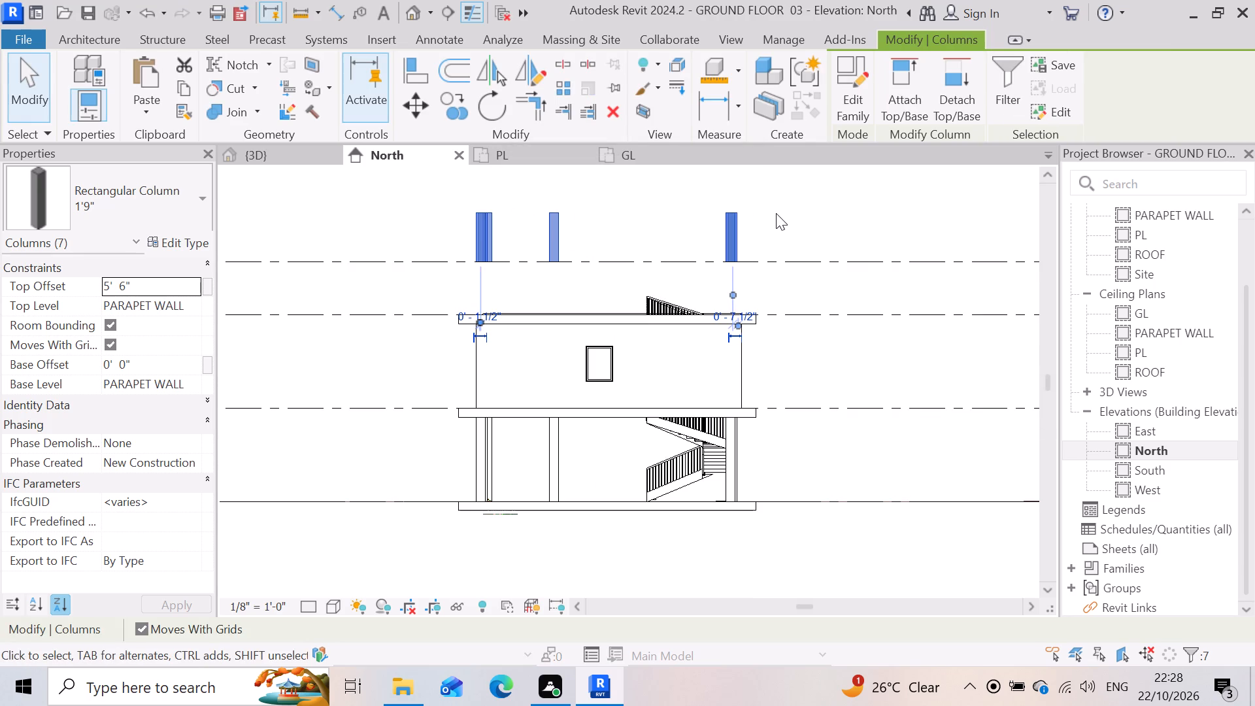
{"action": "scroll", "coordinate": [786, 295], "scroll_direction": "up", "scroll_amount": 3}
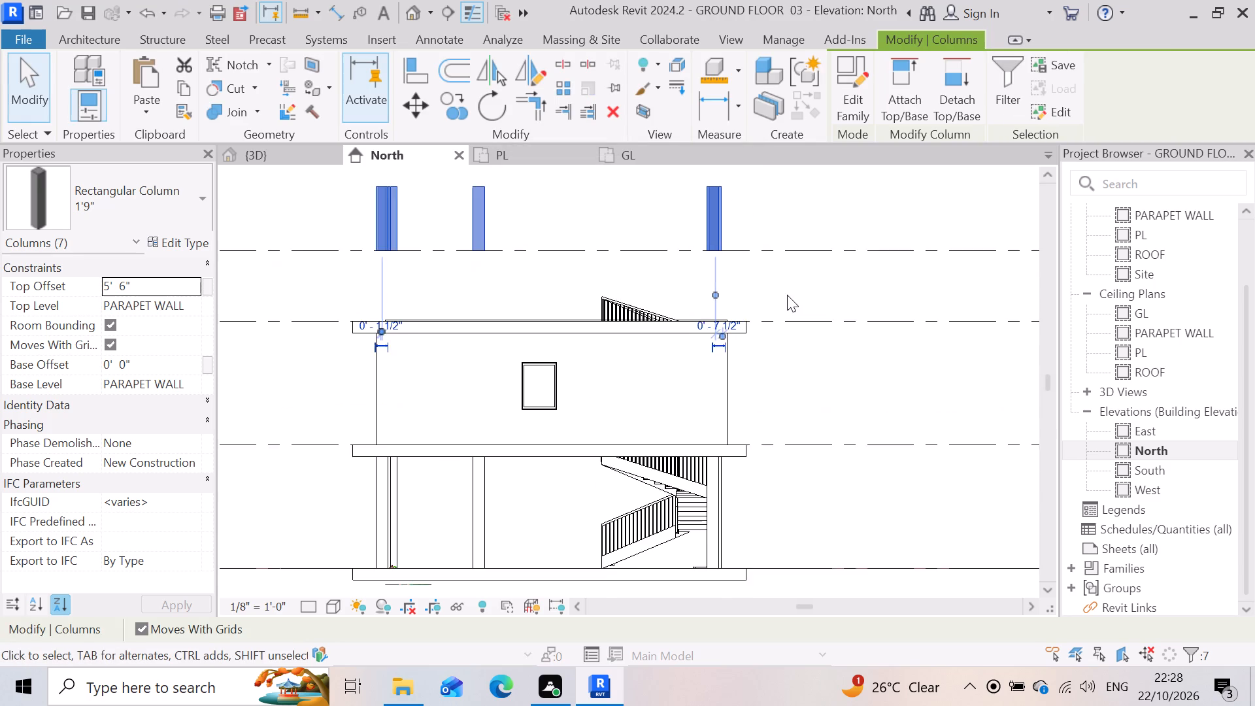
{"action": "scroll", "coordinate": [760, 419], "scroll_direction": "down", "scroll_amount": 2}
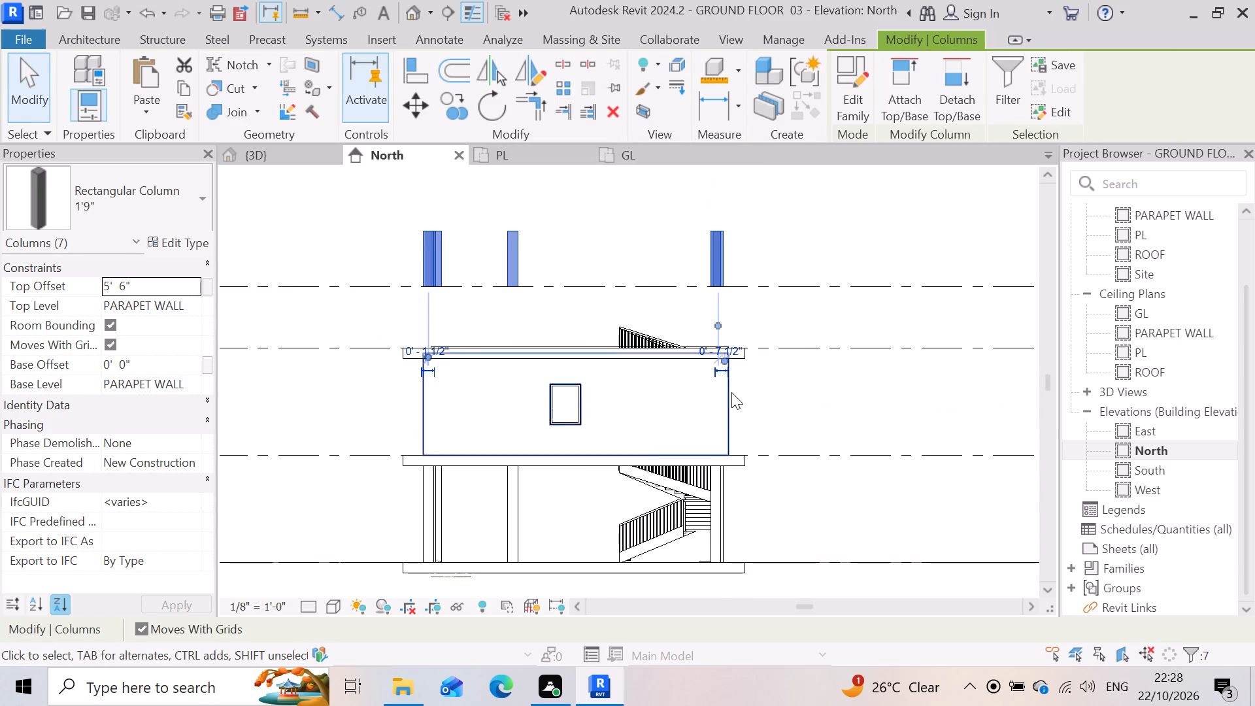
{"action": "scroll", "coordinate": [731, 392], "scroll_direction": "down", "scroll_amount": 6}
{"action": "scroll", "coordinate": [709, 403], "scroll_direction": "up", "scroll_amount": 3}
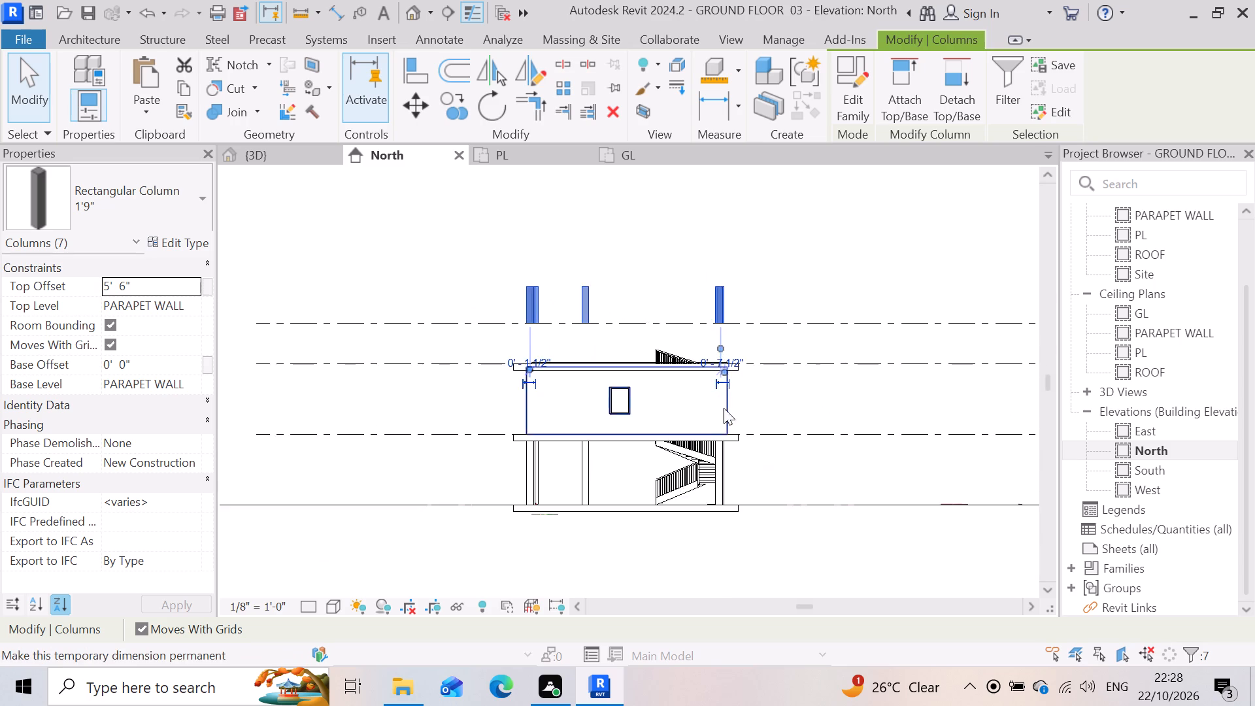
{"action": "scroll", "coordinate": [729, 407], "scroll_direction": "up", "scroll_amount": 4}
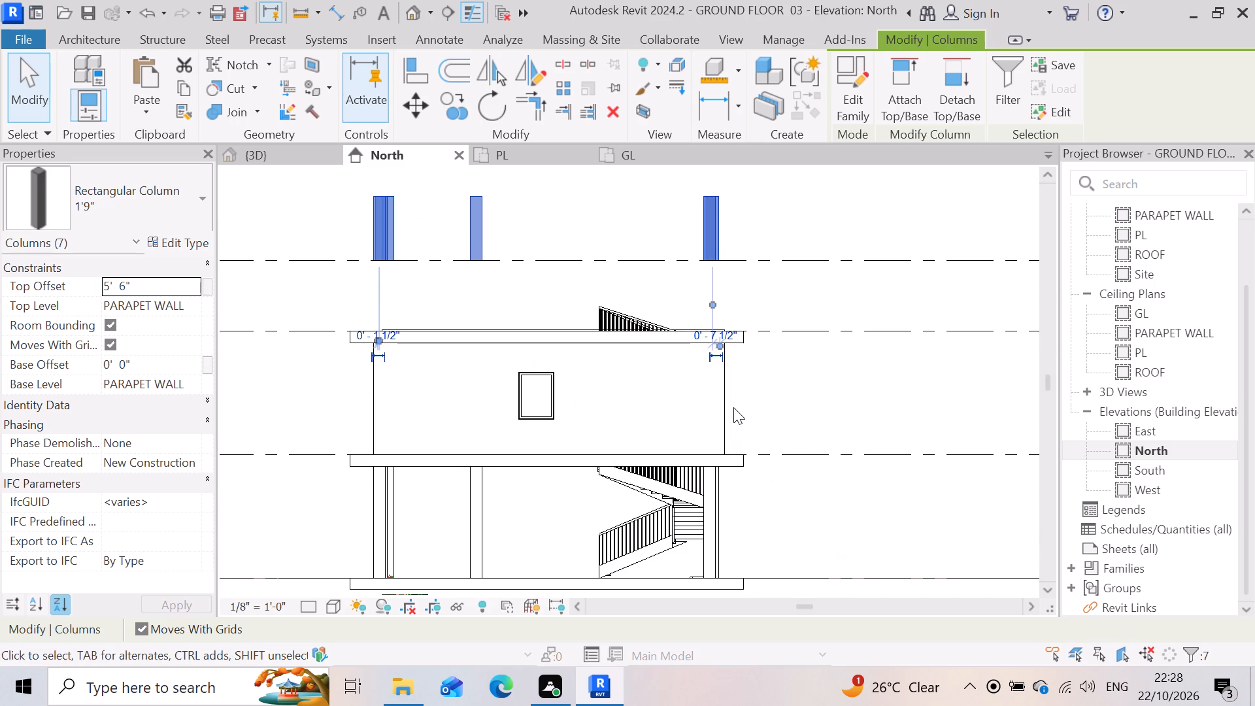
{"action": "scroll", "coordinate": [565, 359], "scroll_direction": "down", "scroll_amount": 2}
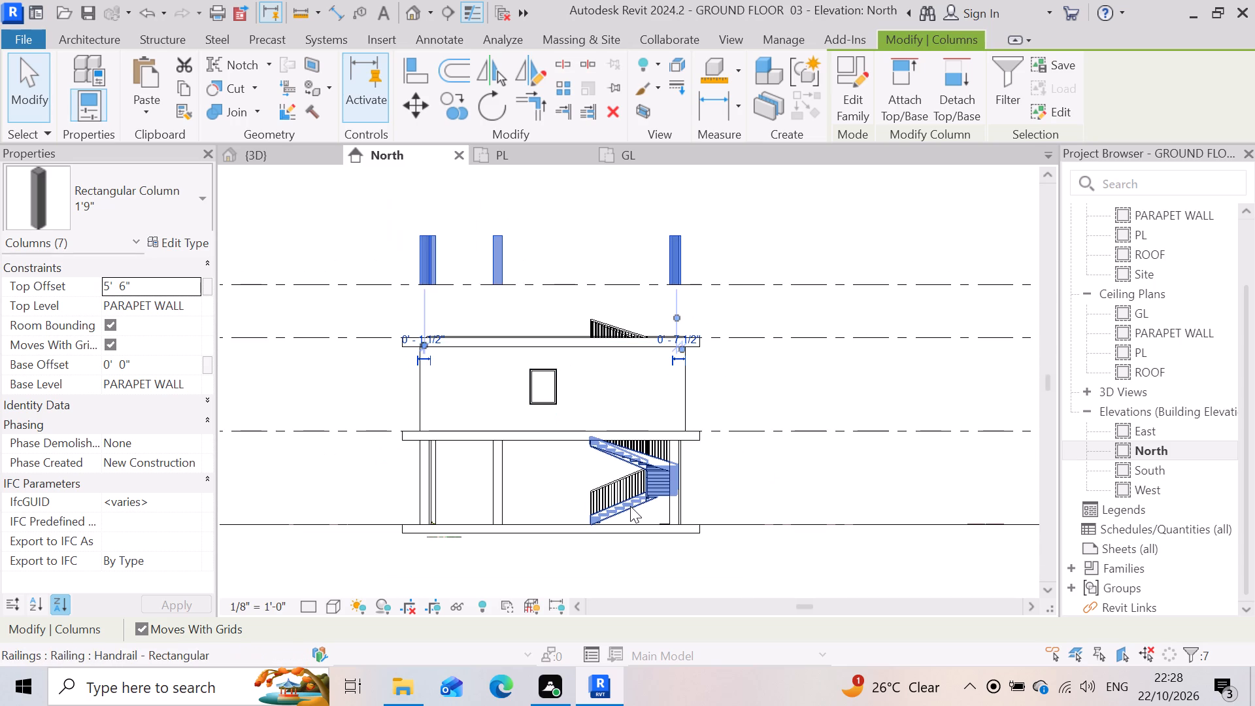
Undo the pasting of the columns at level PARAPET WALL.
{"action": "key", "text": "ctrl+z"}
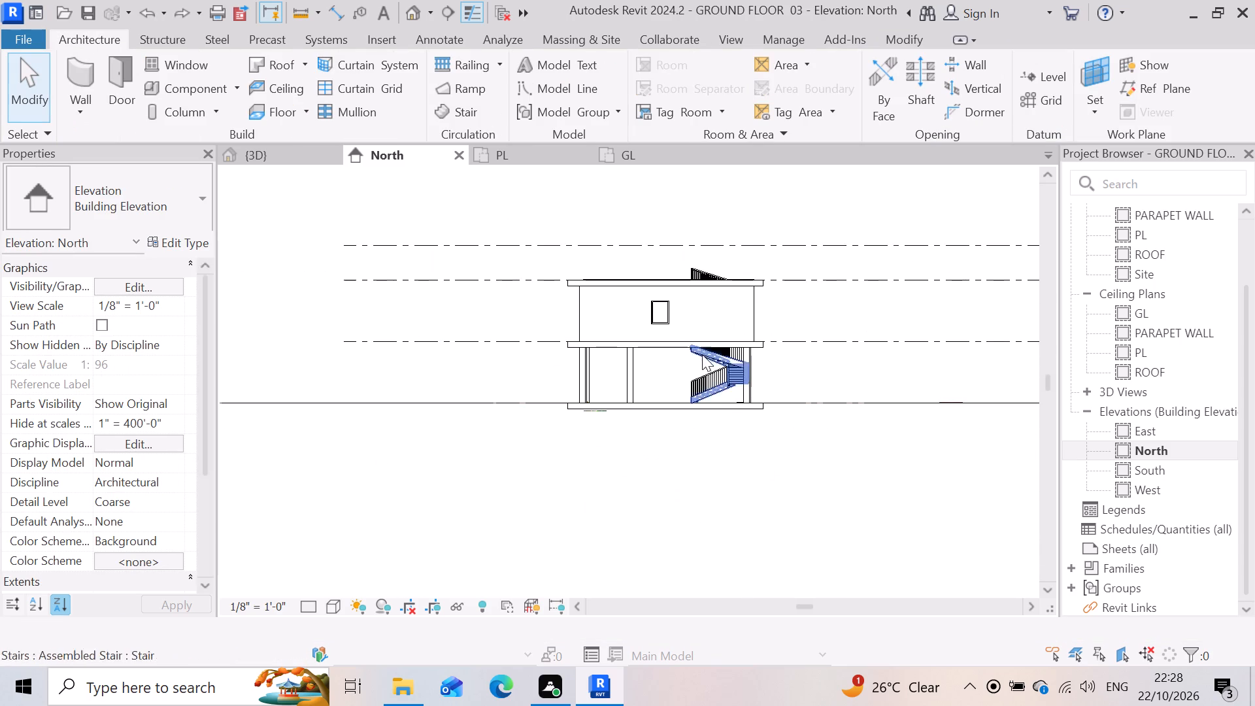
In the North elevation, filter the upper storey's elements to its columns only, and paste a copy aligned to level ROOF.
{"action": "scroll", "coordinate": [714, 339], "scroll_direction": "up", "scroll_amount": 2}
{"action": "scroll", "coordinate": [878, 243], "scroll_direction": "up", "scroll_amount": 3}
{"action": "scroll", "coordinate": [824, 341], "scroll_direction": "down", "scroll_amount": 10}
{"action": "scroll", "coordinate": [1001, 366], "scroll_direction": "up", "scroll_amount": 2}
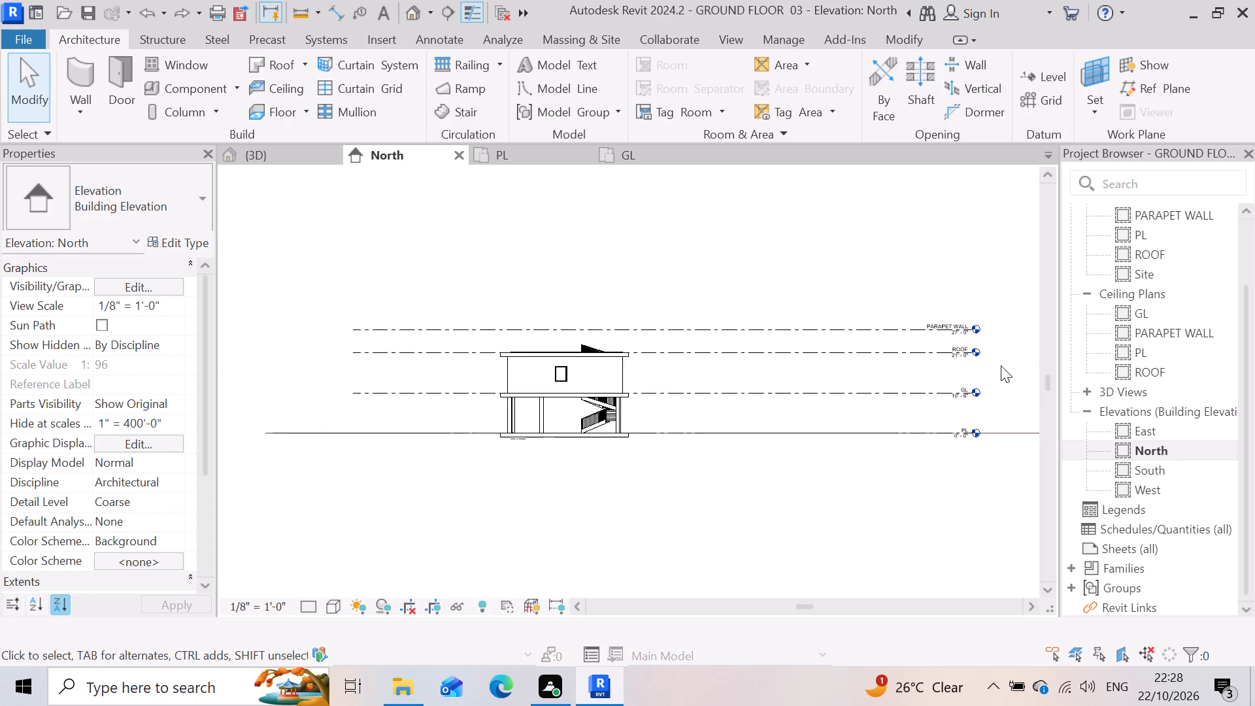
{"action": "scroll", "coordinate": [1001, 365], "scroll_direction": "up", "scroll_amount": 1}
{"action": "scroll", "coordinate": [951, 340], "scroll_direction": "up", "scroll_amount": 3}
{"action": "scroll", "coordinate": [854, 463], "scroll_direction": "down", "scroll_amount": 2}
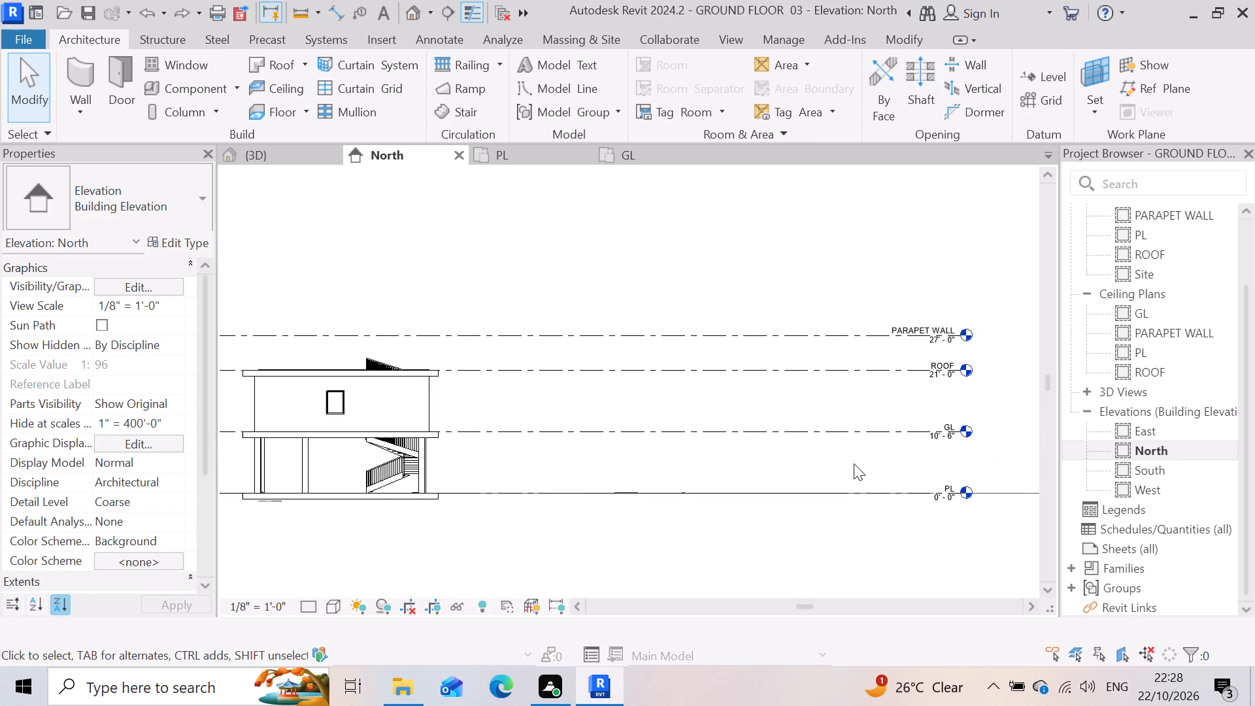
{"action": "scroll", "coordinate": [522, 432], "scroll_direction": "up", "scroll_amount": 3}
{"action": "scroll", "coordinate": [852, 437], "scroll_direction": "down", "scroll_amount": 3}
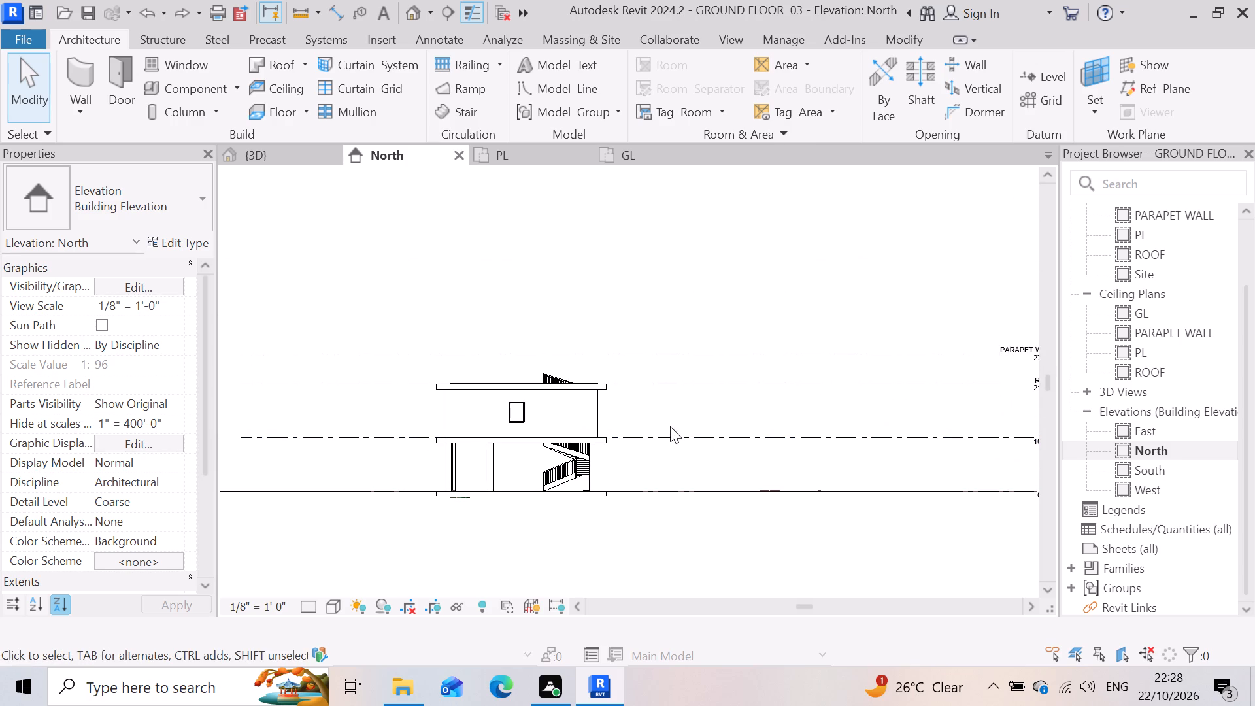
{"action": "left_click_drag", "start_coordinate": [656, 424], "coordinate": [276, 403]}
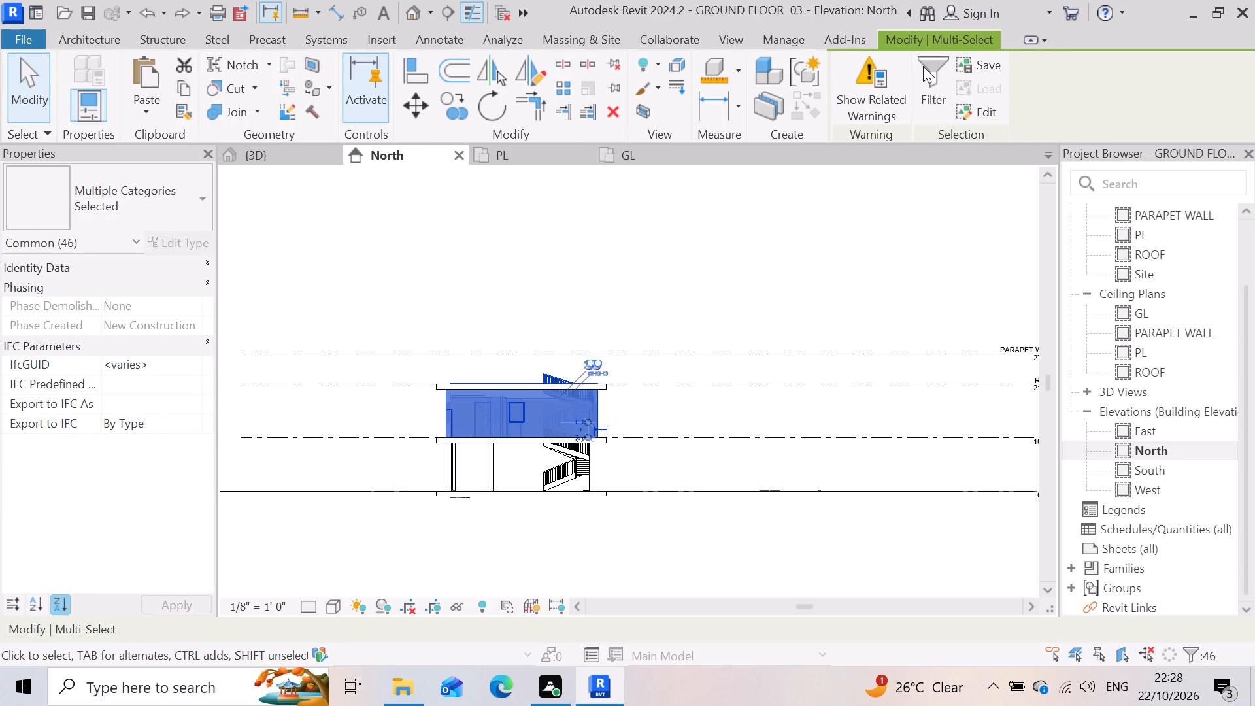
{"action": "left_click", "coordinate": [923, 66]}
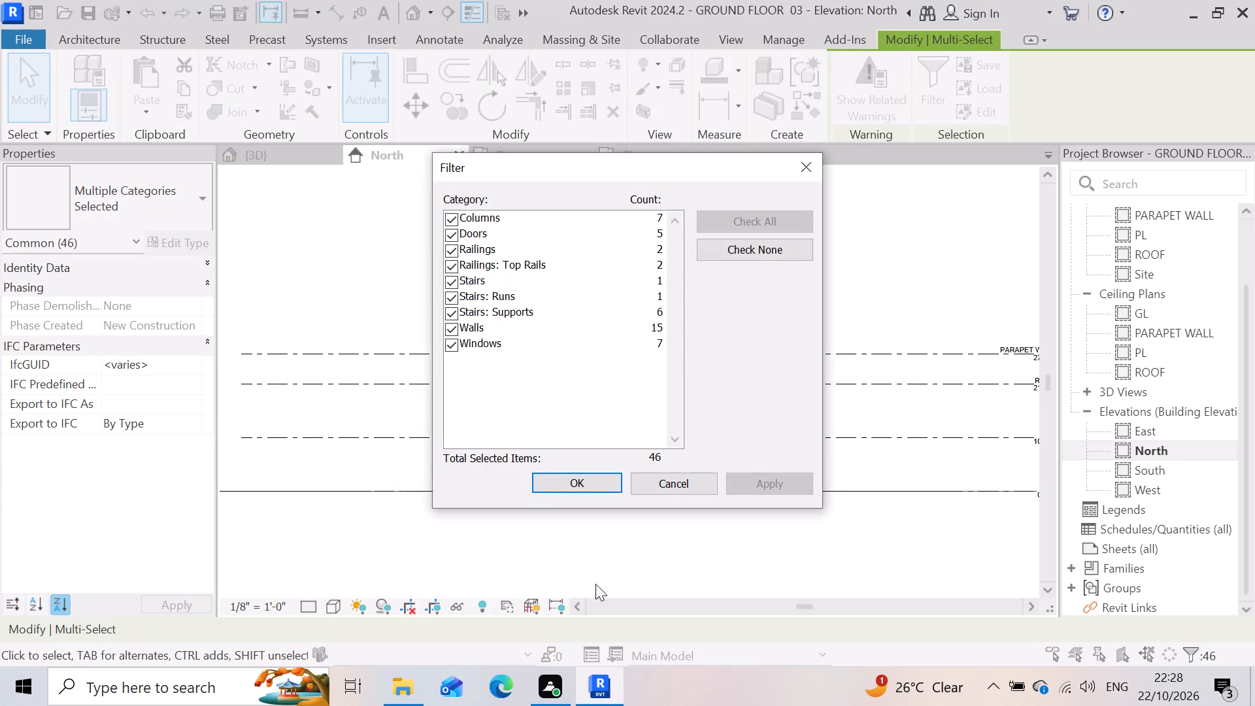
{"action": "left_click", "coordinate": [778, 248]}
{"action": "left_click", "coordinate": [454, 219]}
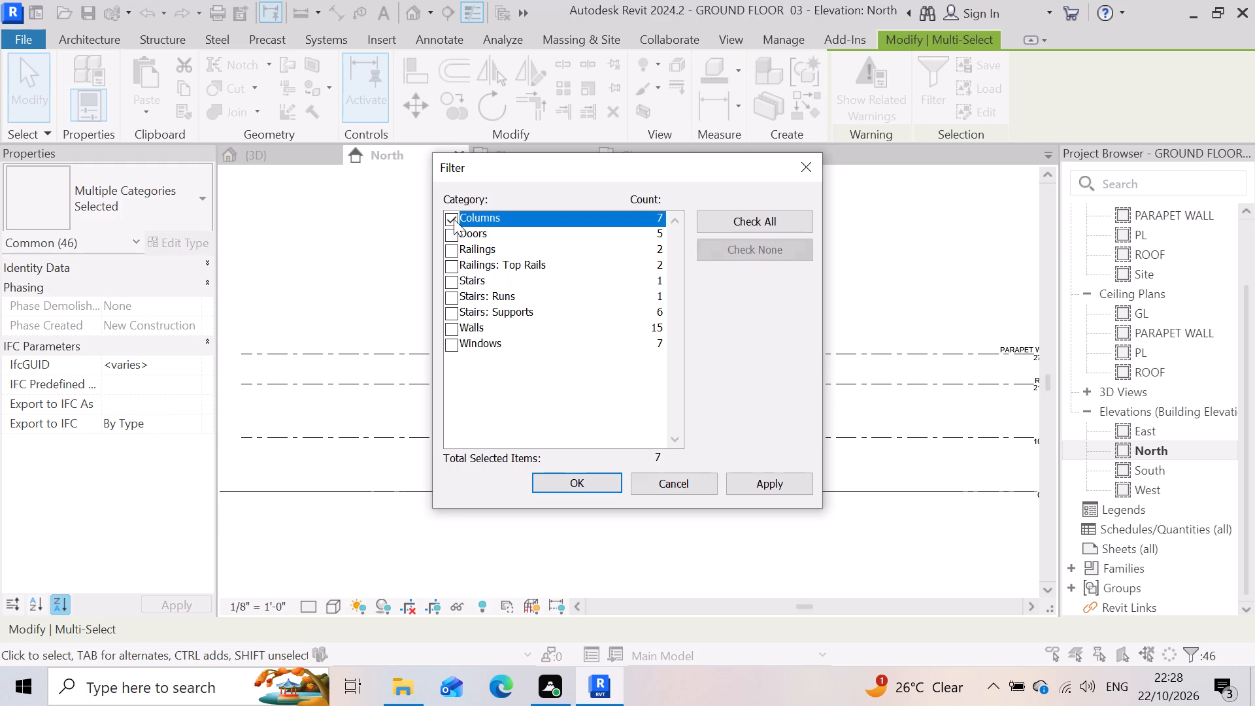
{"action": "left_click", "coordinate": [747, 479]}
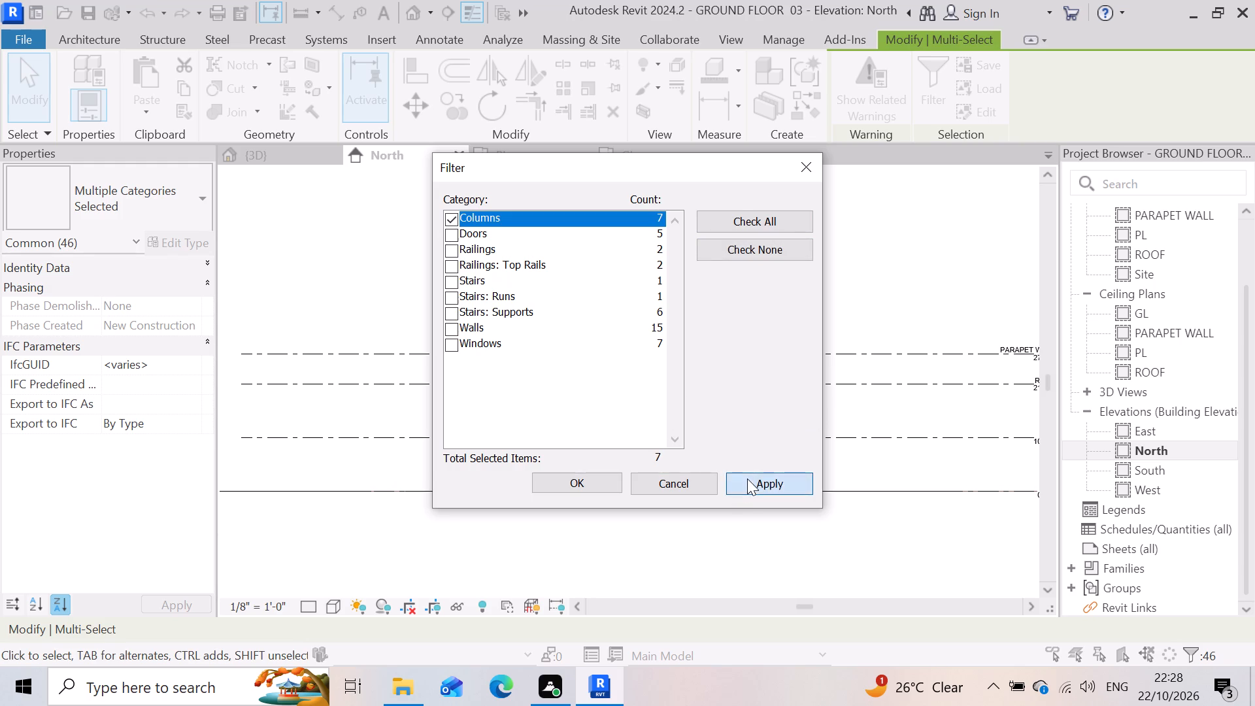
{"action": "left_click", "coordinate": [589, 490]}
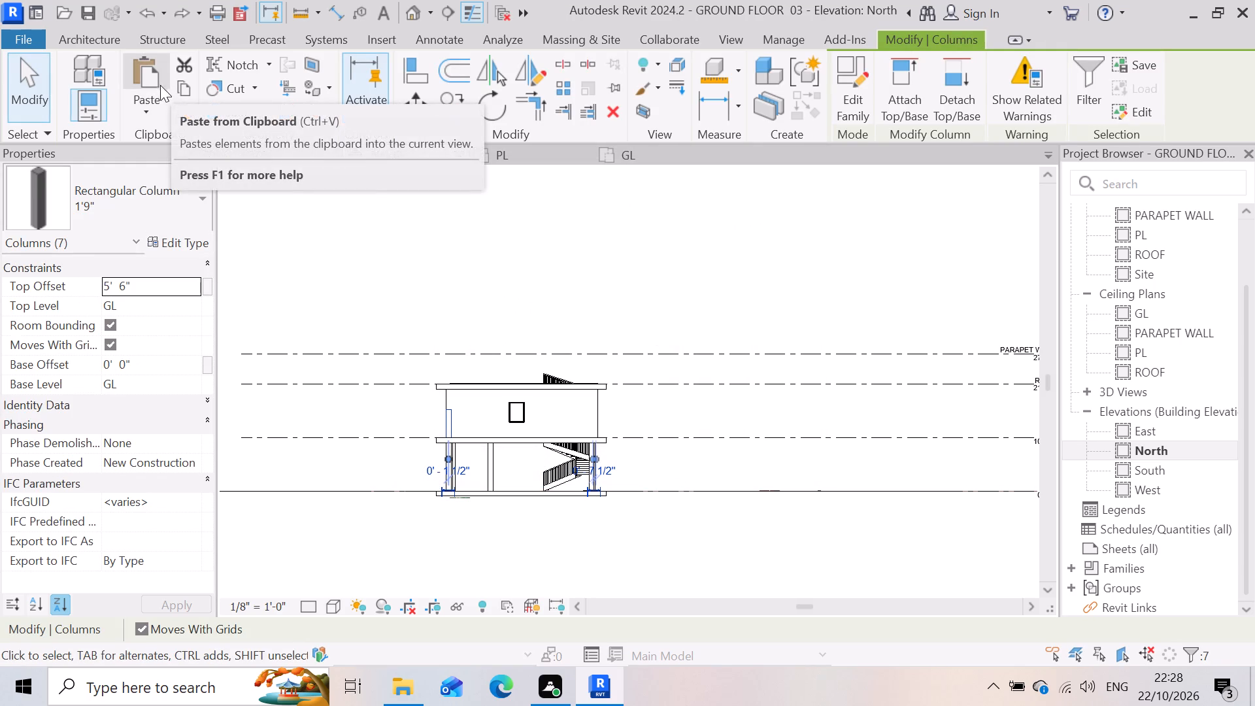
{"action": "left_click", "coordinate": [190, 84]}
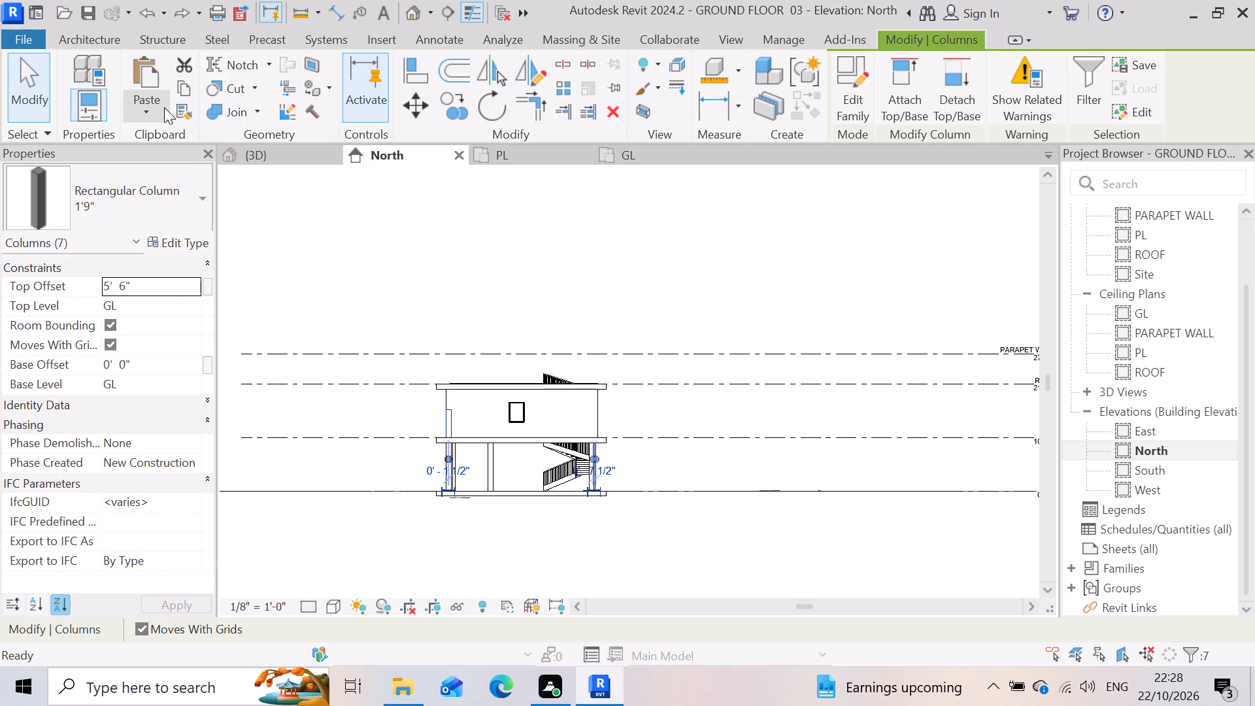
{"action": "left_click", "coordinate": [152, 116]}
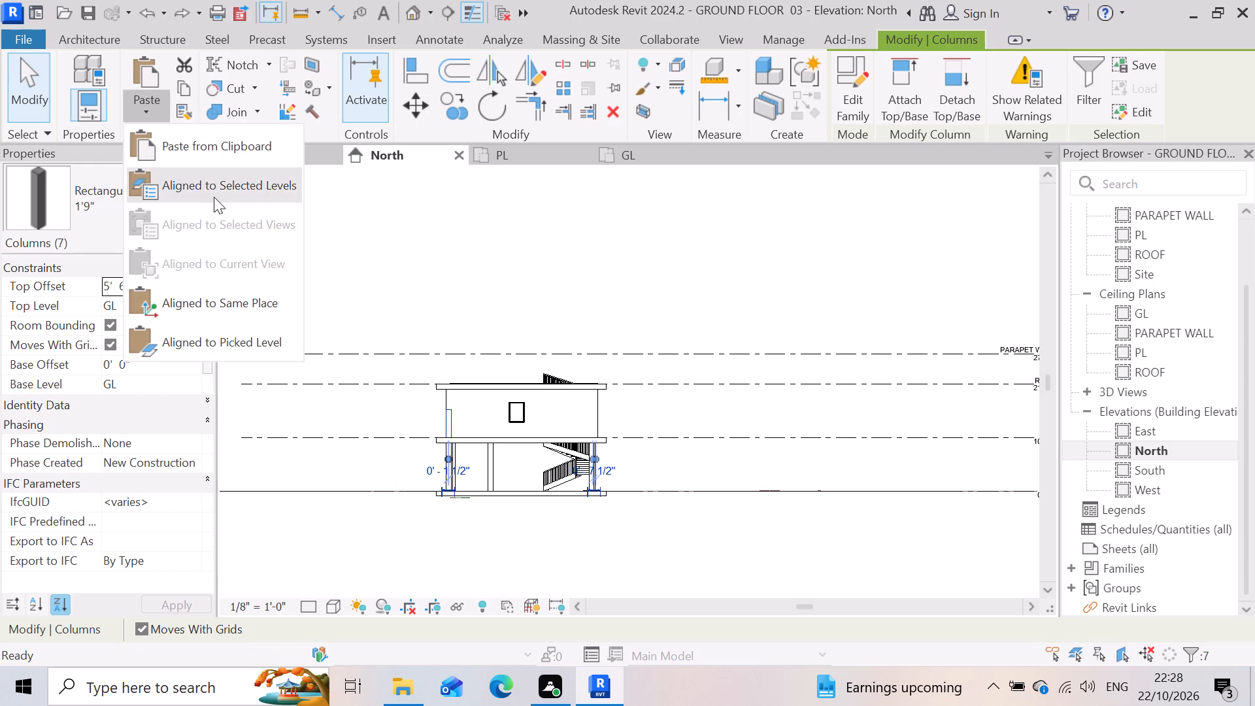
{"action": "left_click", "coordinate": [214, 197]}
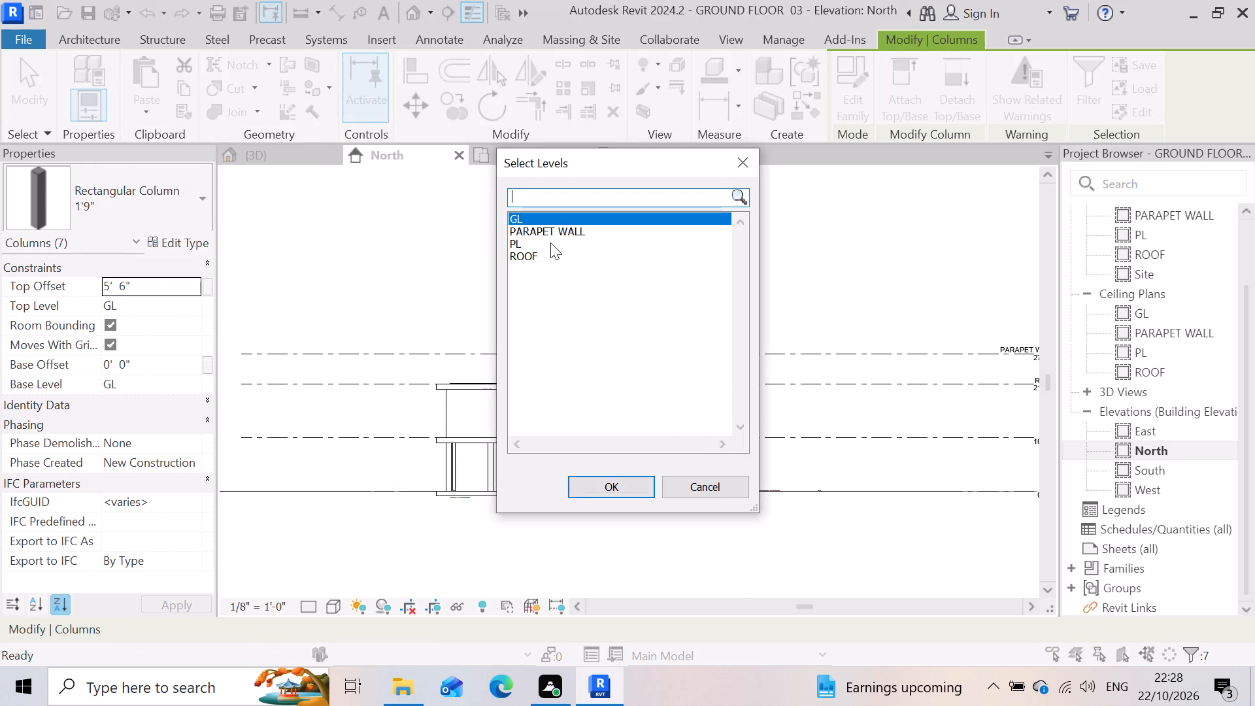
{"action": "left_click", "coordinate": [531, 259]}
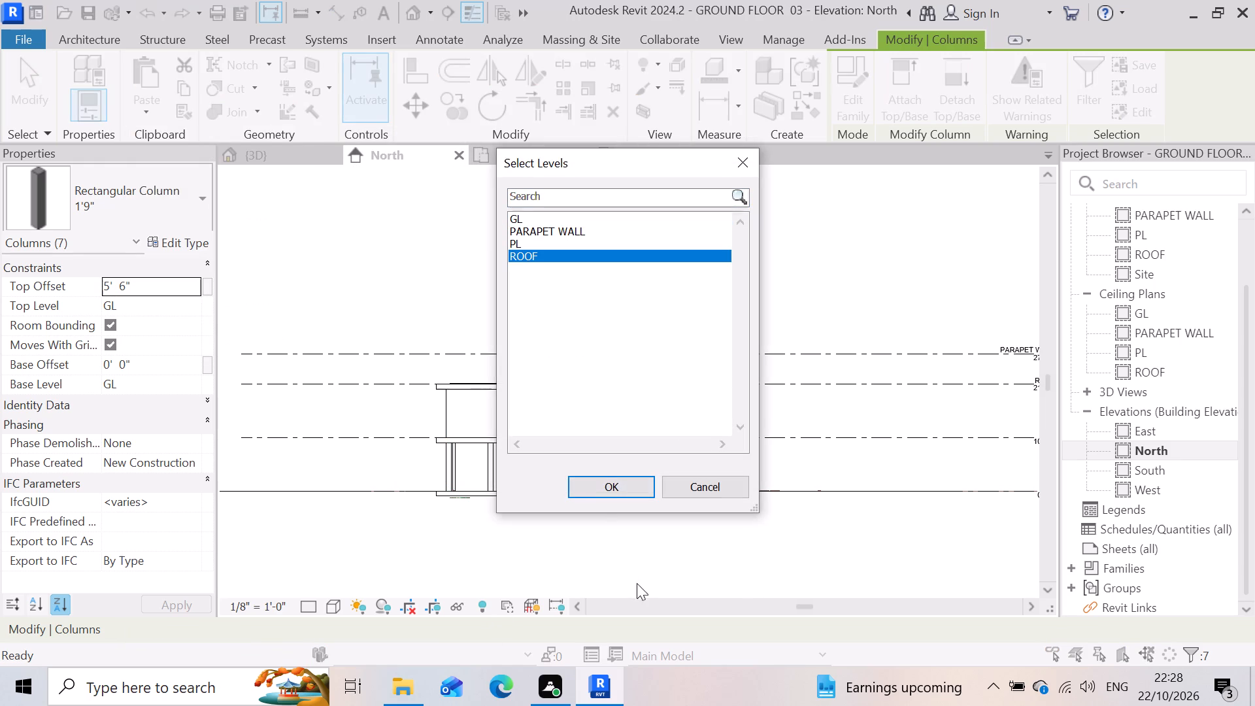
{"action": "left_click", "coordinate": [606, 490]}
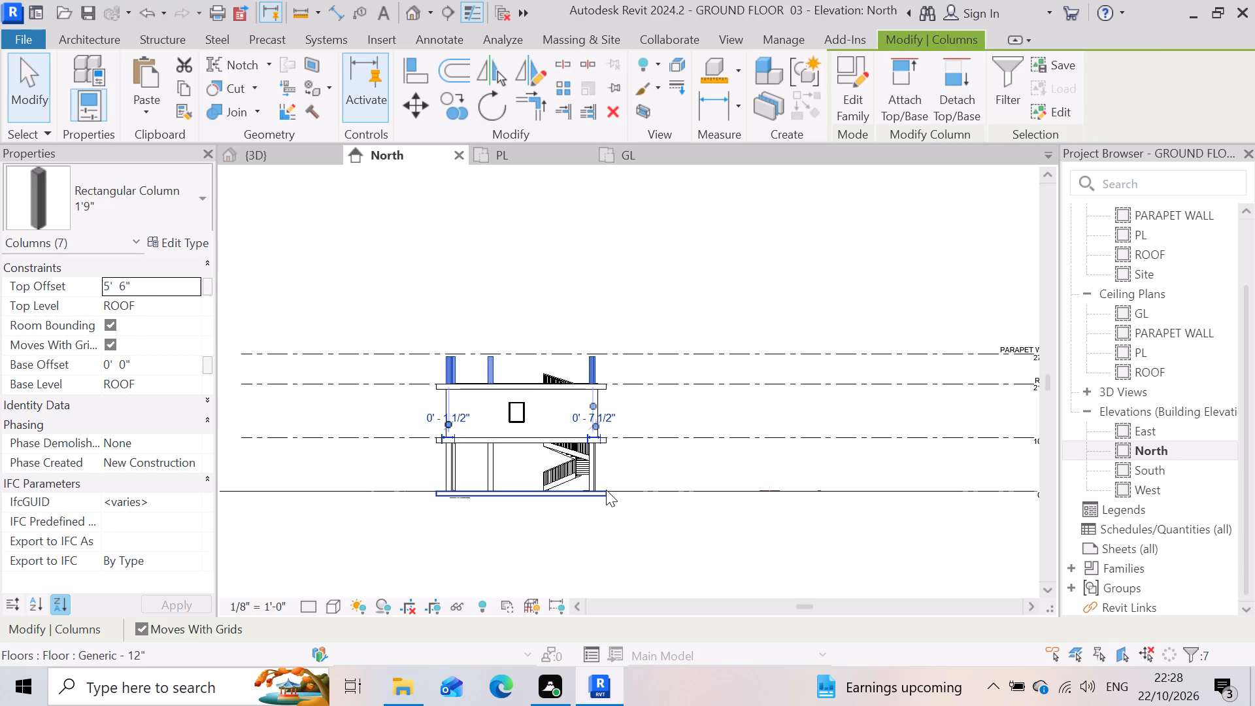
Examine the copied roof columns in the North elevation, and with the roof slab and stair railings in the 3D view.
{"action": "scroll", "coordinate": [662, 401], "scroll_direction": "up", "scroll_amount": 3}
{"action": "scroll", "coordinate": [526, 337], "scroll_direction": "down", "scroll_amount": 3}
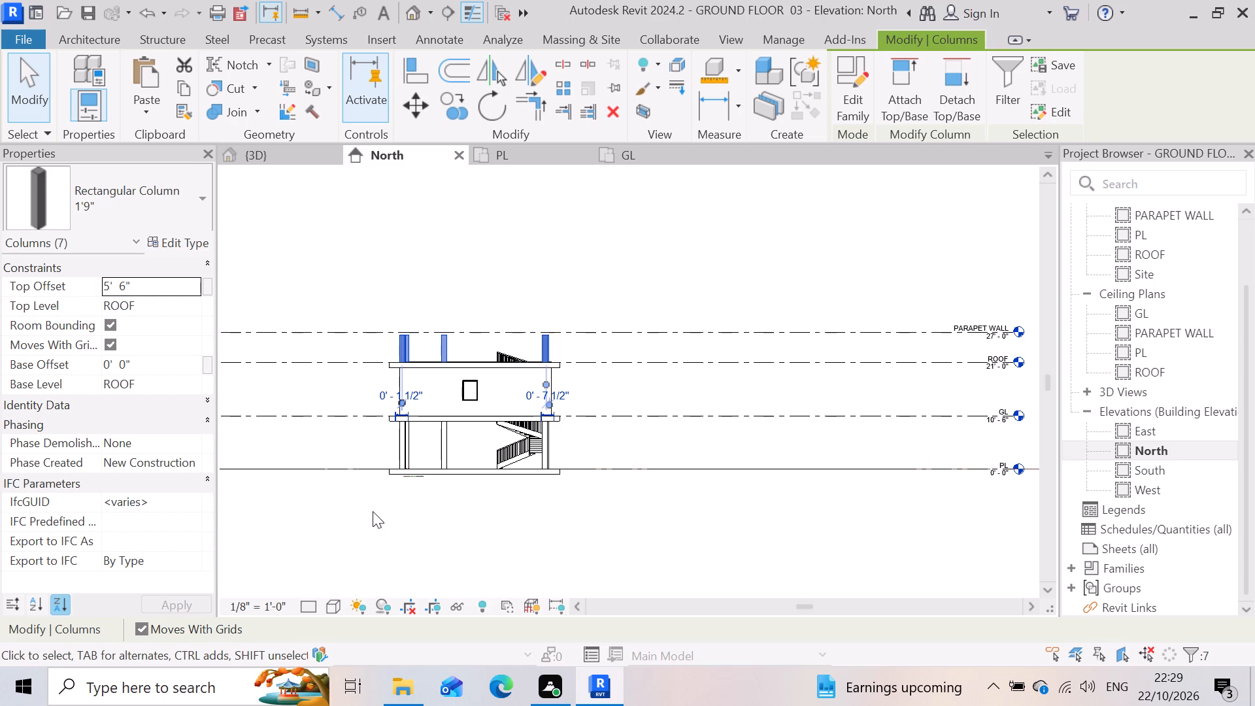
{"action": "scroll", "coordinate": [563, 374], "scroll_direction": "up", "scroll_amount": 3}
{"action": "scroll", "coordinate": [546, 378], "scroll_direction": "down", "scroll_amount": 3}
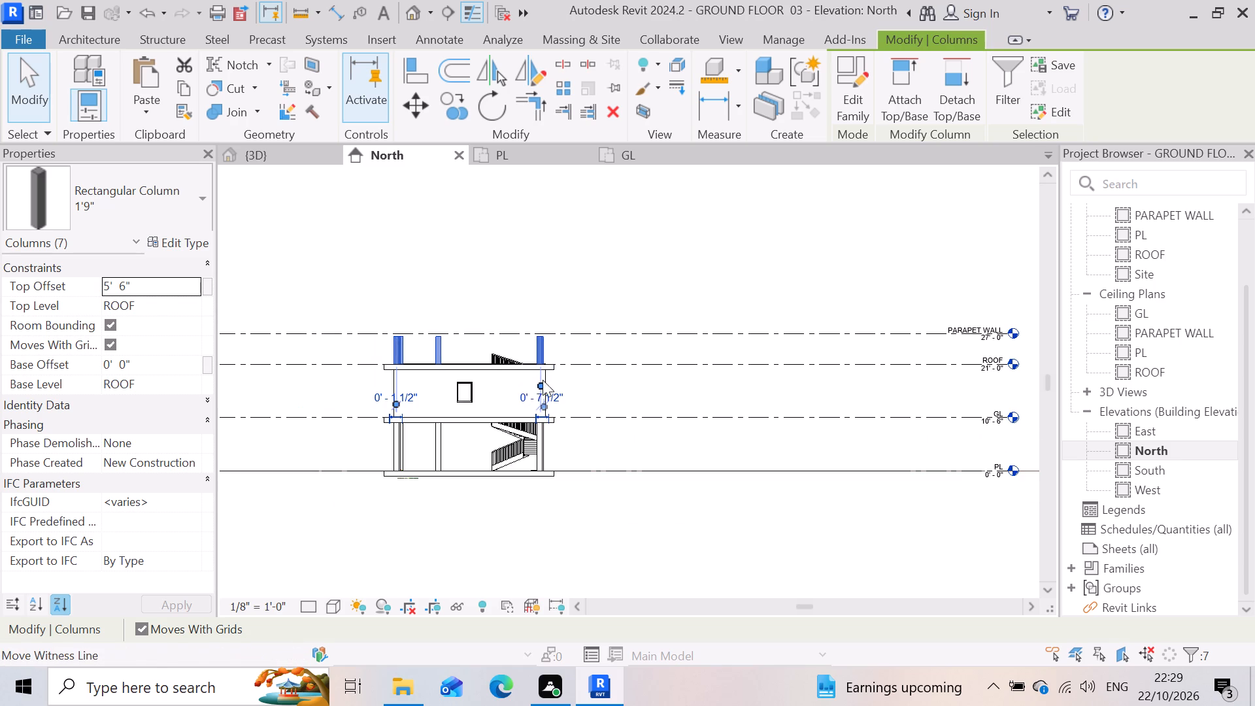
{"action": "left_click", "coordinate": [297, 156]}
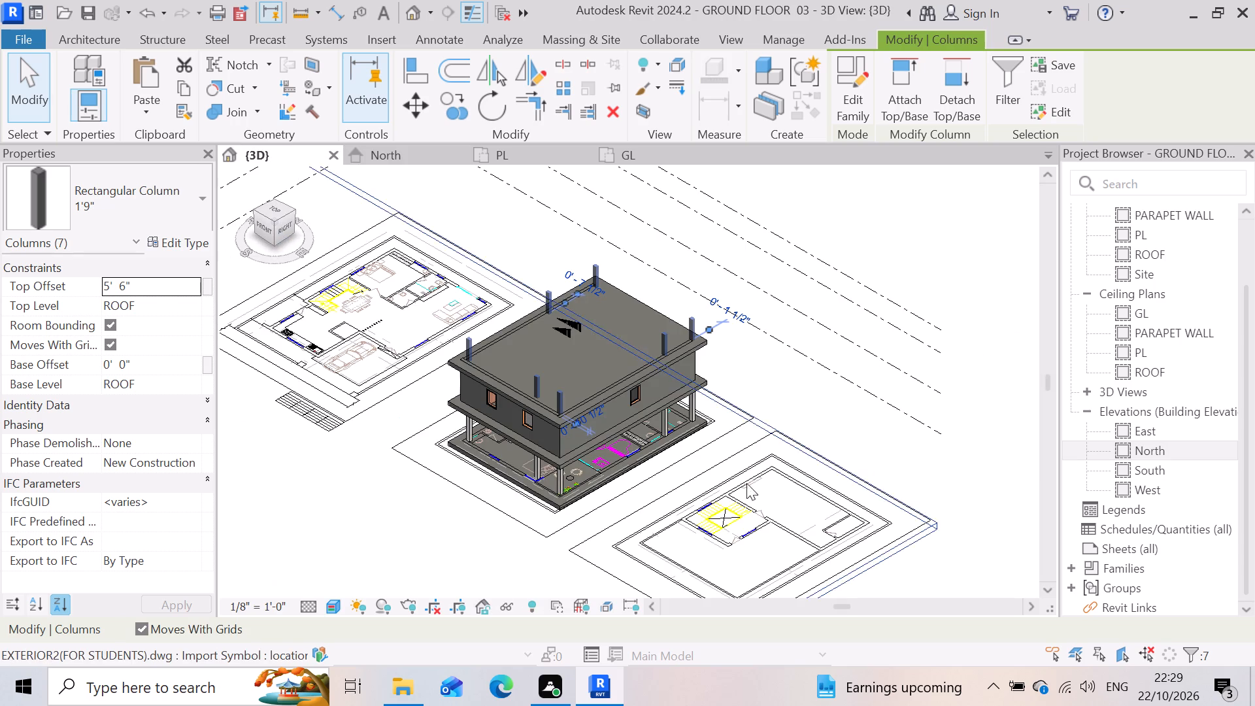
{"action": "scroll", "coordinate": [702, 370], "scroll_direction": "up", "scroll_amount": 4}
{"action": "scroll", "coordinate": [619, 313], "scroll_direction": "down", "scroll_amount": 2}
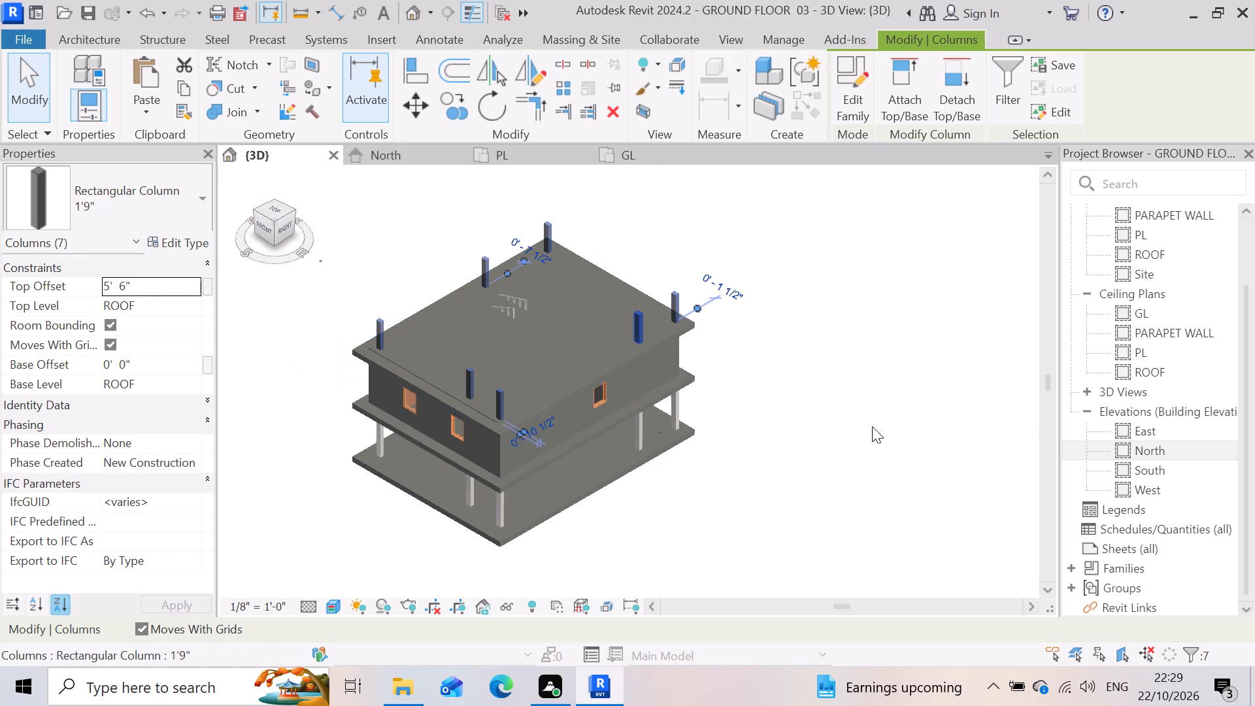
{"action": "left_click", "coordinate": [969, 449]}
{"action": "scroll", "coordinate": [512, 328], "scroll_direction": "up", "scroll_amount": 6}
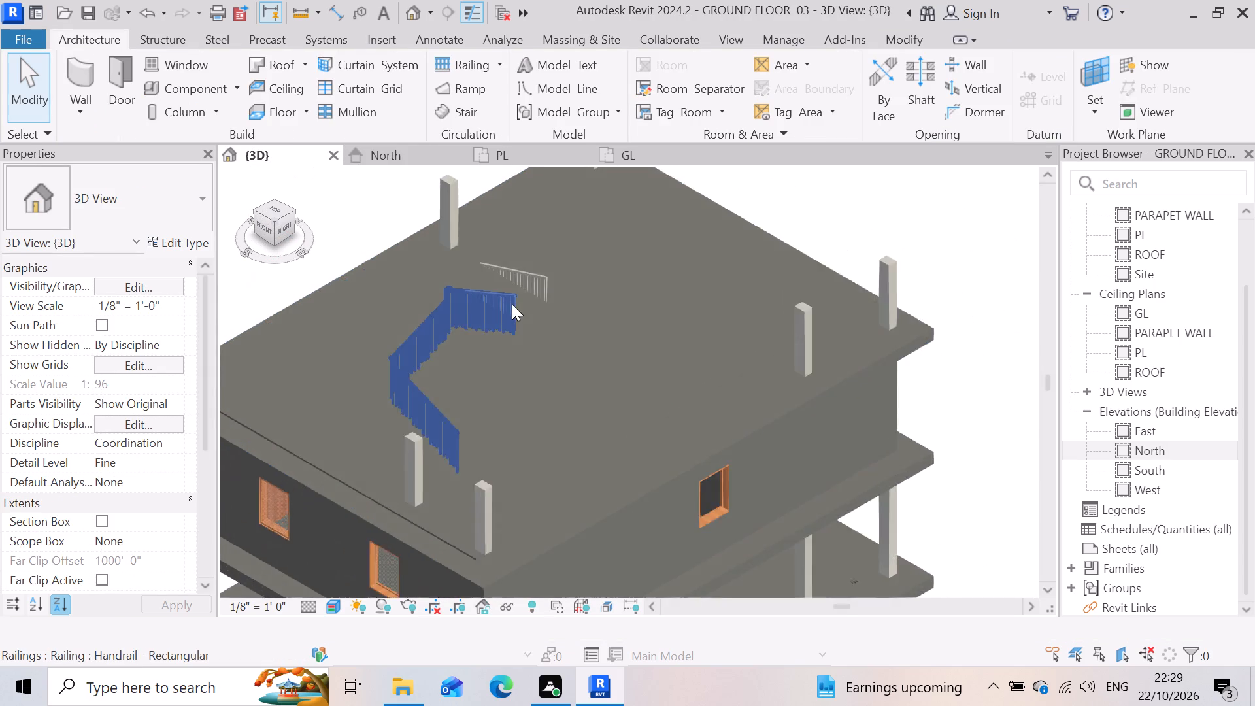
{"action": "scroll", "coordinate": [512, 304], "scroll_direction": "up", "scroll_amount": 7}
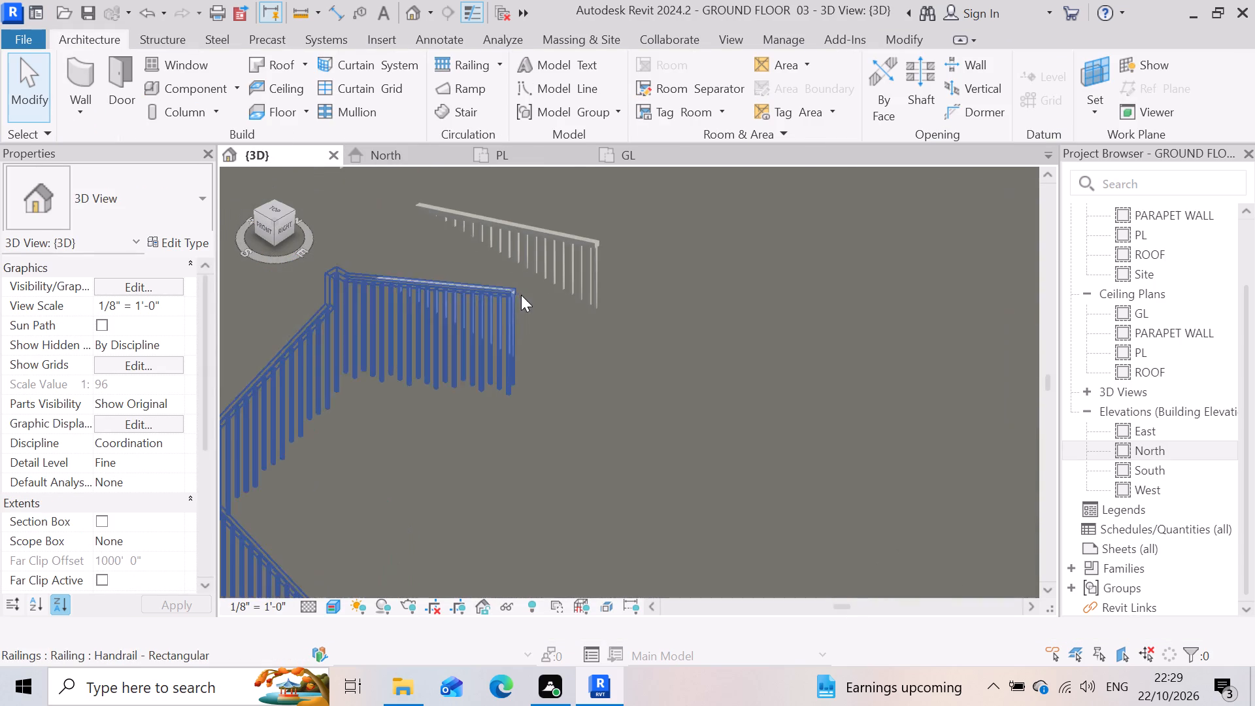
{"action": "scroll", "coordinate": [665, 343], "scroll_direction": "down", "scroll_amount": 8}
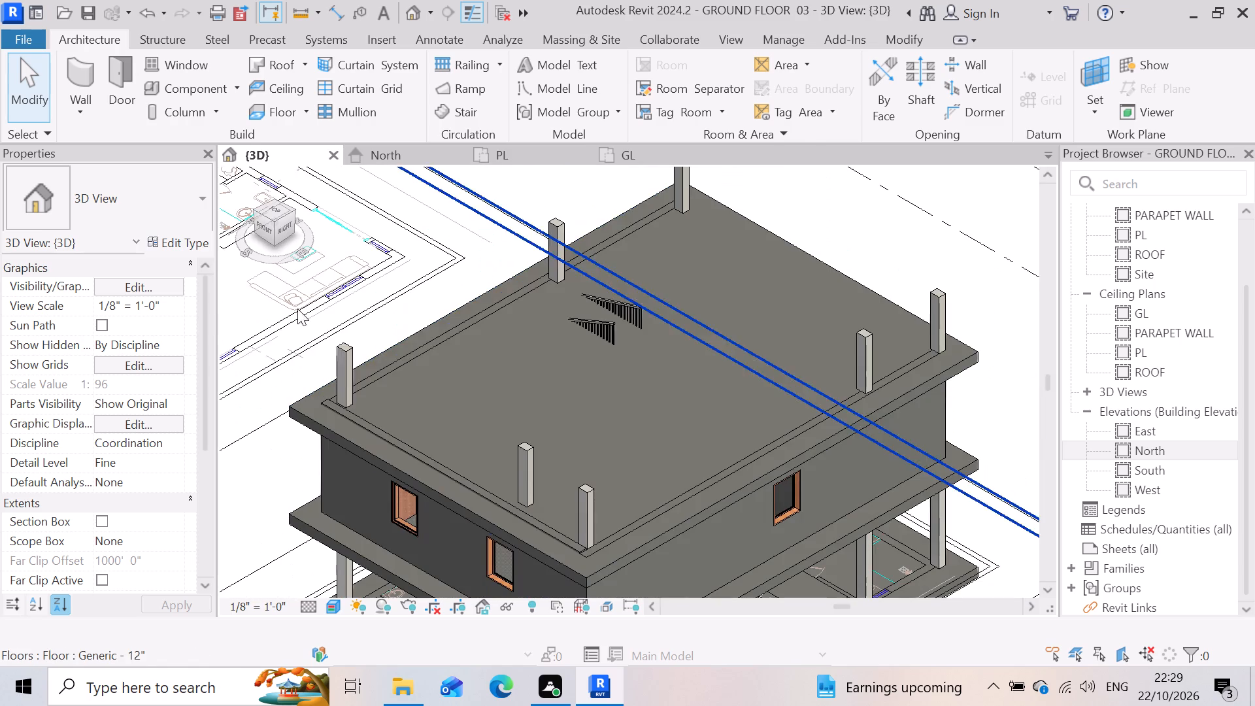
{"action": "scroll", "coordinate": [455, 304], "scroll_direction": "down", "scroll_amount": 3}
{"action": "scroll", "coordinate": [577, 360], "scroll_direction": "down", "scroll_amount": 3}
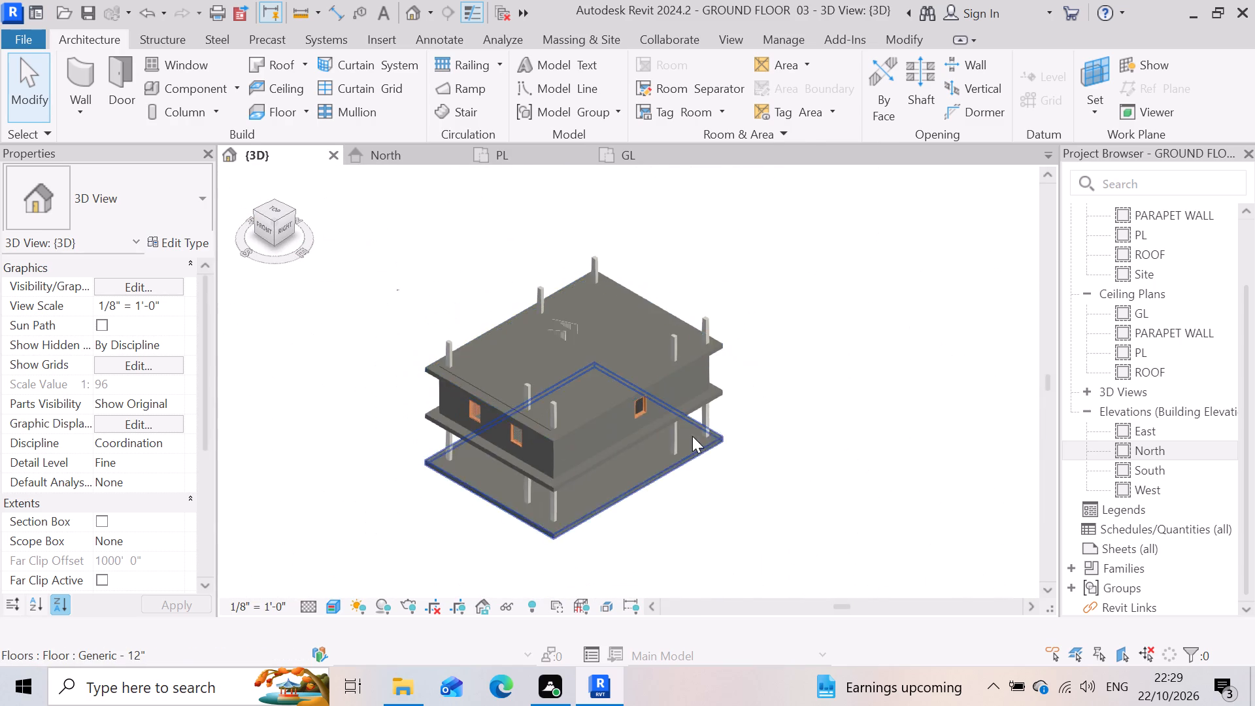
{"action": "scroll", "coordinate": [699, 414], "scroll_direction": "up", "scroll_amount": 2}
{"action": "scroll", "coordinate": [531, 326], "scroll_direction": "down", "scroll_amount": 2}
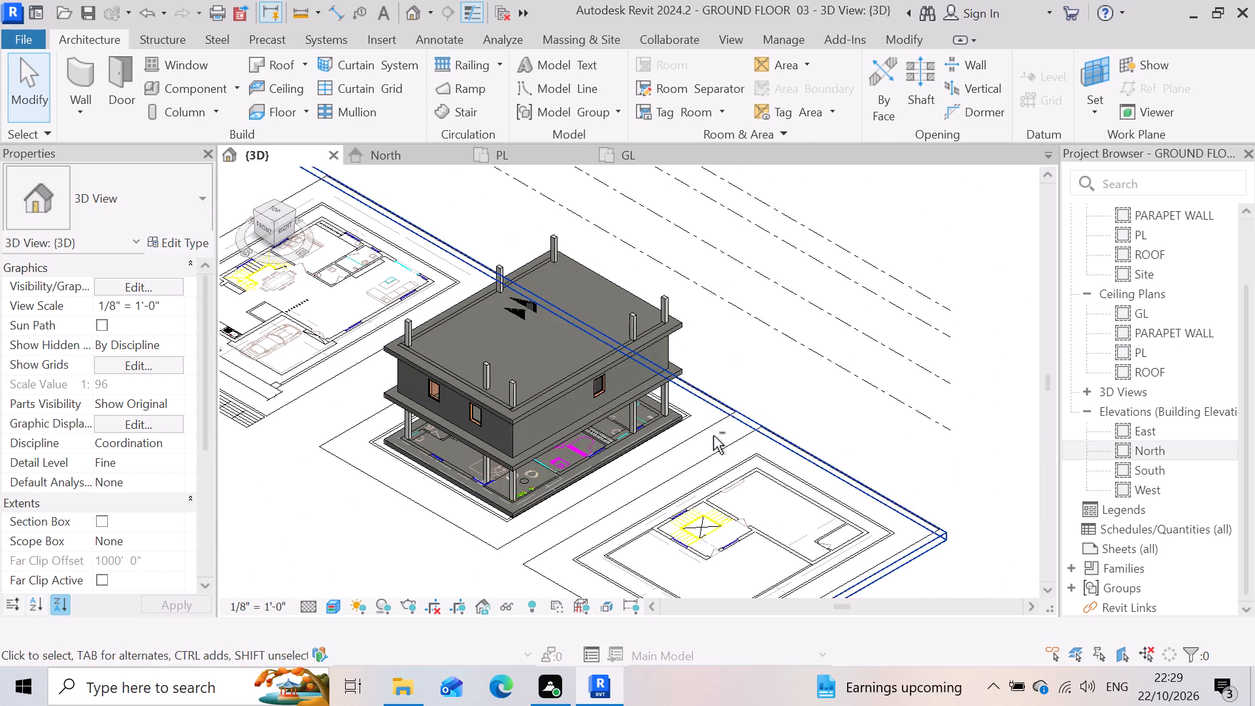
{"action": "scroll", "coordinate": [563, 356], "scroll_direction": "up", "scroll_amount": 2}
{"action": "scroll", "coordinate": [552, 456], "scroll_direction": "down", "scroll_amount": 3}
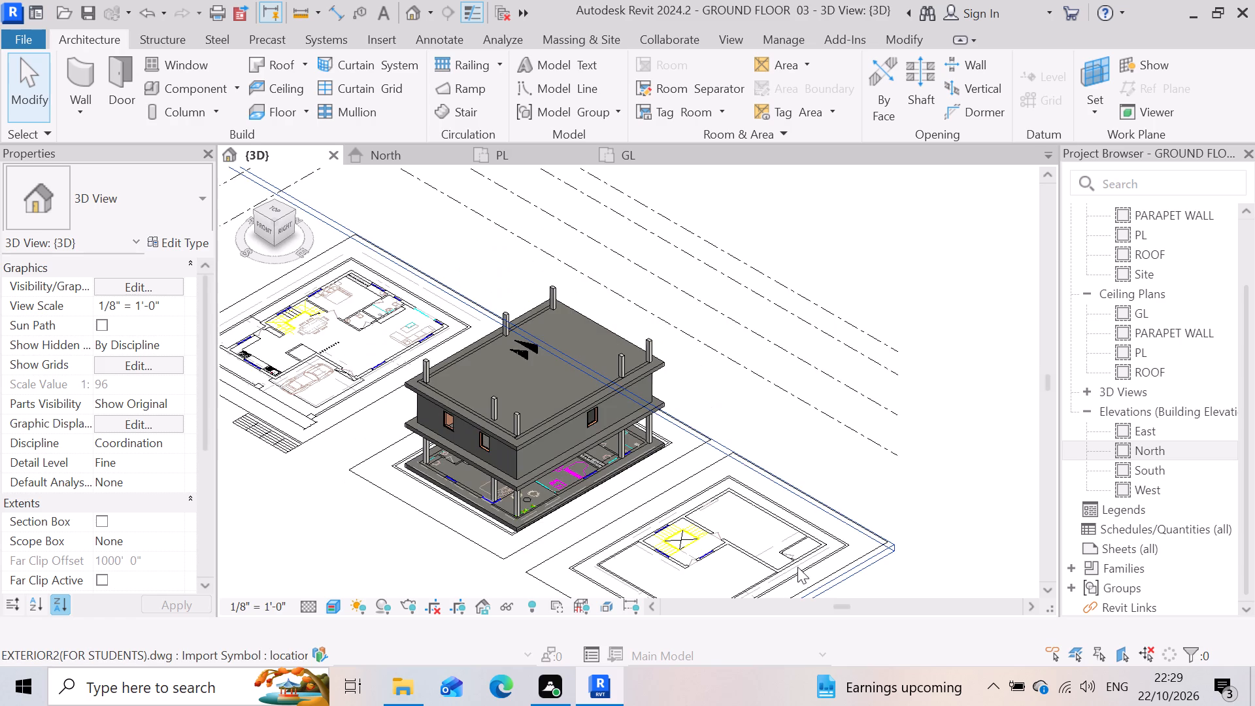
Examine the ground-floor staircase, its railings and the surrounding columns from the front of the house in the 3D view.
{"action": "middle_click_drag", "start_coordinate": [775, 541], "coordinate": [907, 422], "text": "shift"}
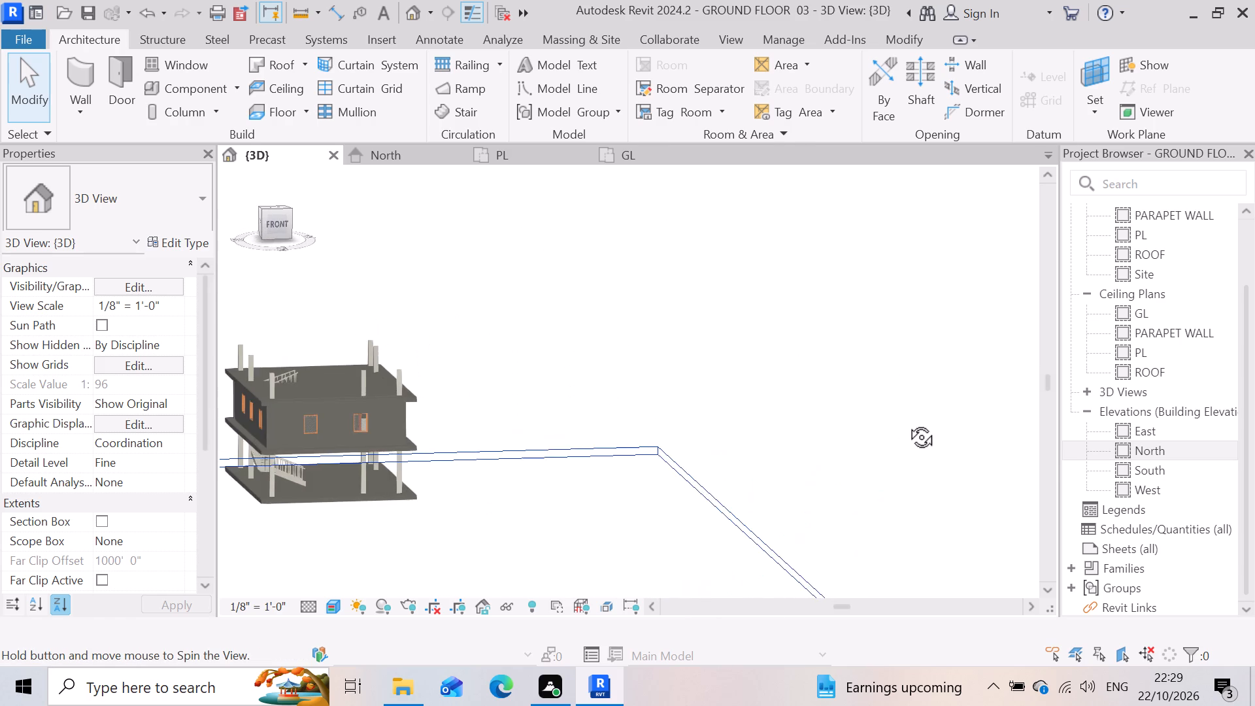
{"action": "middle_click_drag", "start_coordinate": [907, 422], "coordinate": [907, 422], "text": "shift"}
{"action": "scroll", "coordinate": [793, 450], "scroll_direction": "down", "scroll_amount": 3}
{"action": "scroll", "coordinate": [466, 498], "scroll_direction": "up", "scroll_amount": 5}
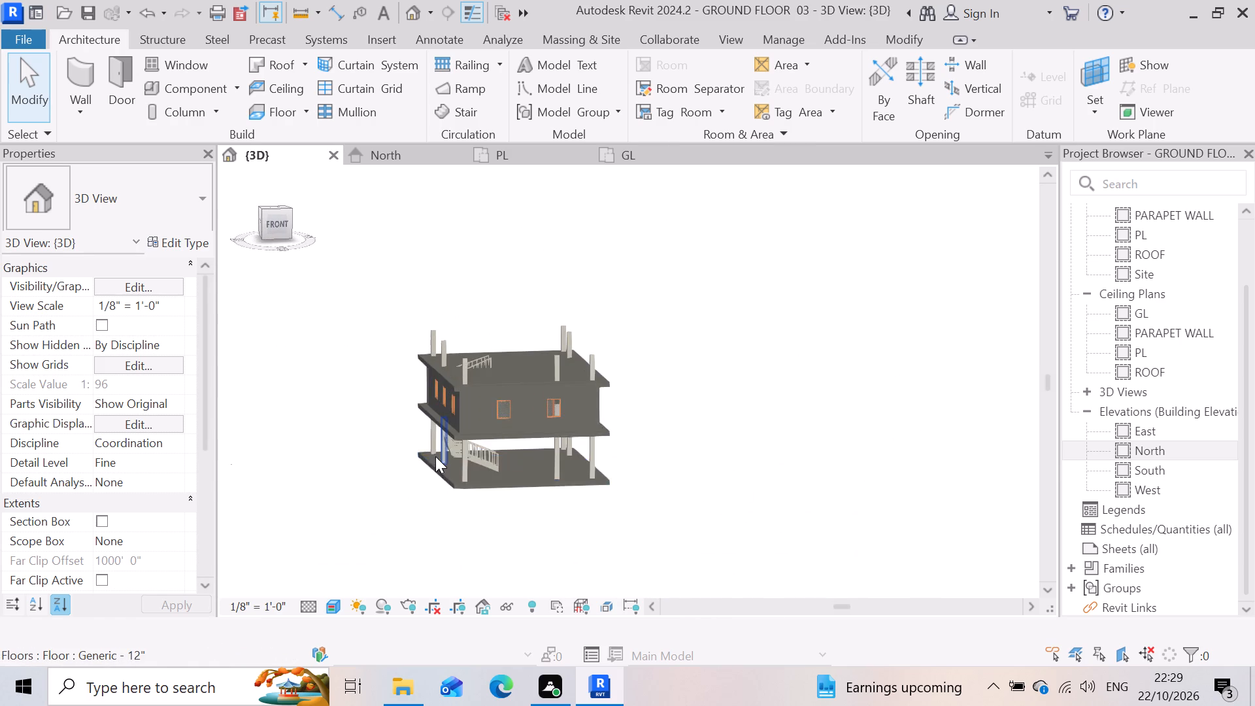
{"action": "scroll", "coordinate": [435, 456], "scroll_direction": "up", "scroll_amount": 8}
{"action": "scroll", "coordinate": [499, 483], "scroll_direction": "up", "scroll_amount": 7}
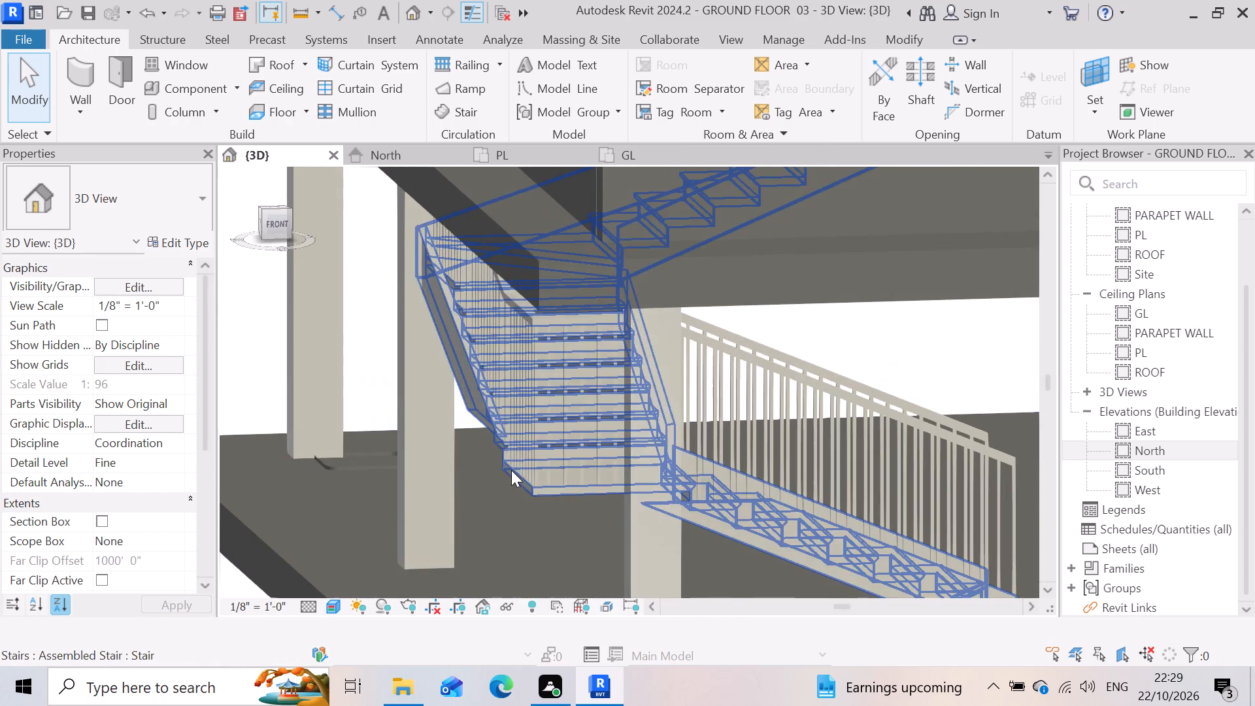
{"action": "scroll", "coordinate": [454, 502], "scroll_direction": "up", "scroll_amount": 4}
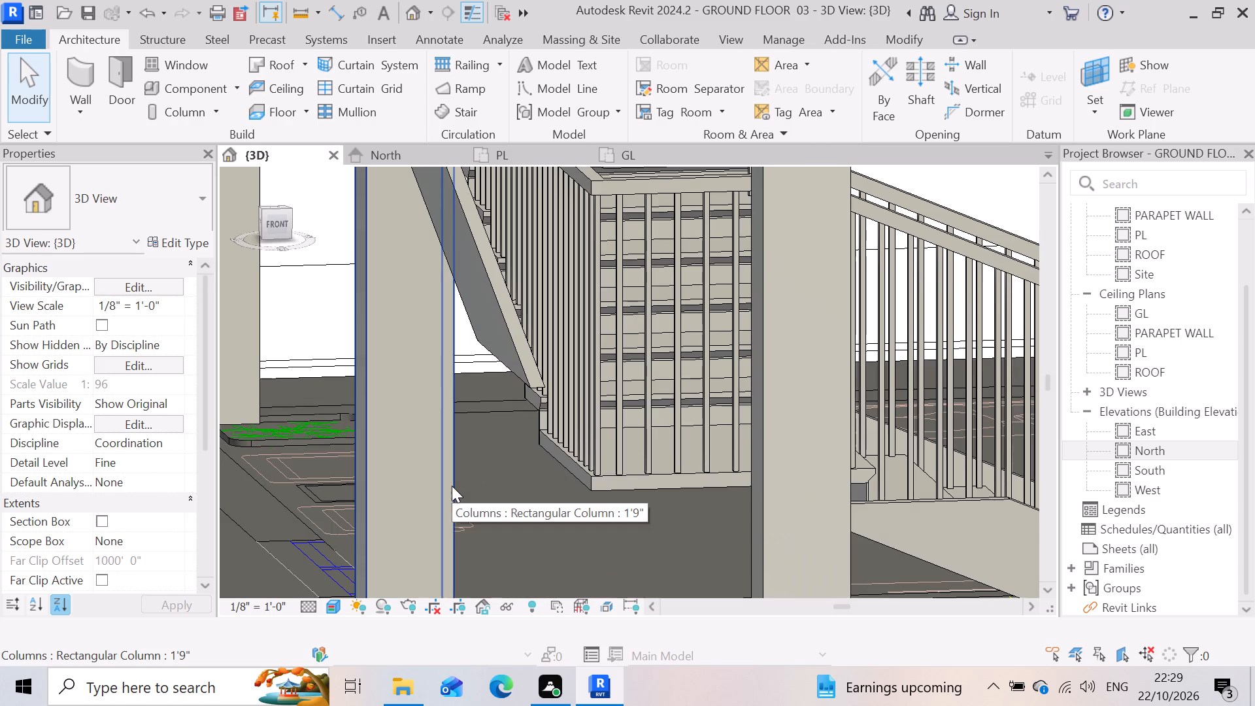
{"action": "scroll", "coordinate": [714, 335], "scroll_direction": "down", "scroll_amount": 8}
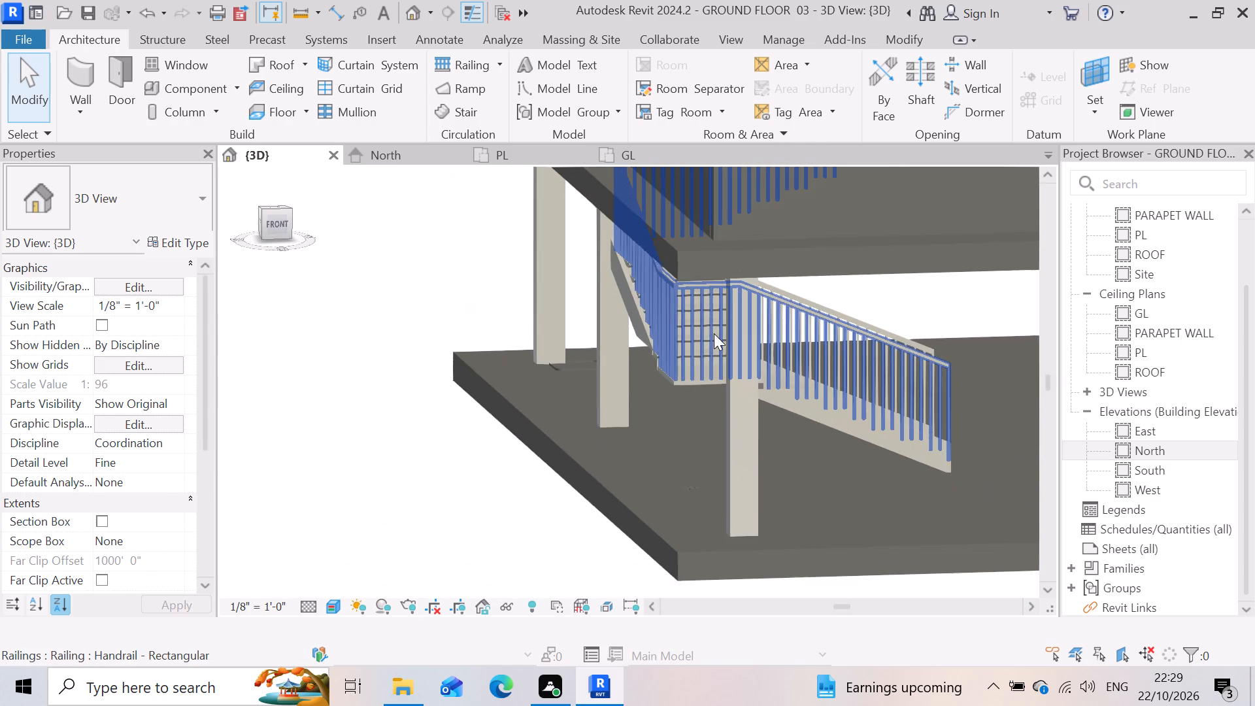
{"action": "scroll", "coordinate": [691, 463], "scroll_direction": "up", "scroll_amount": 3}
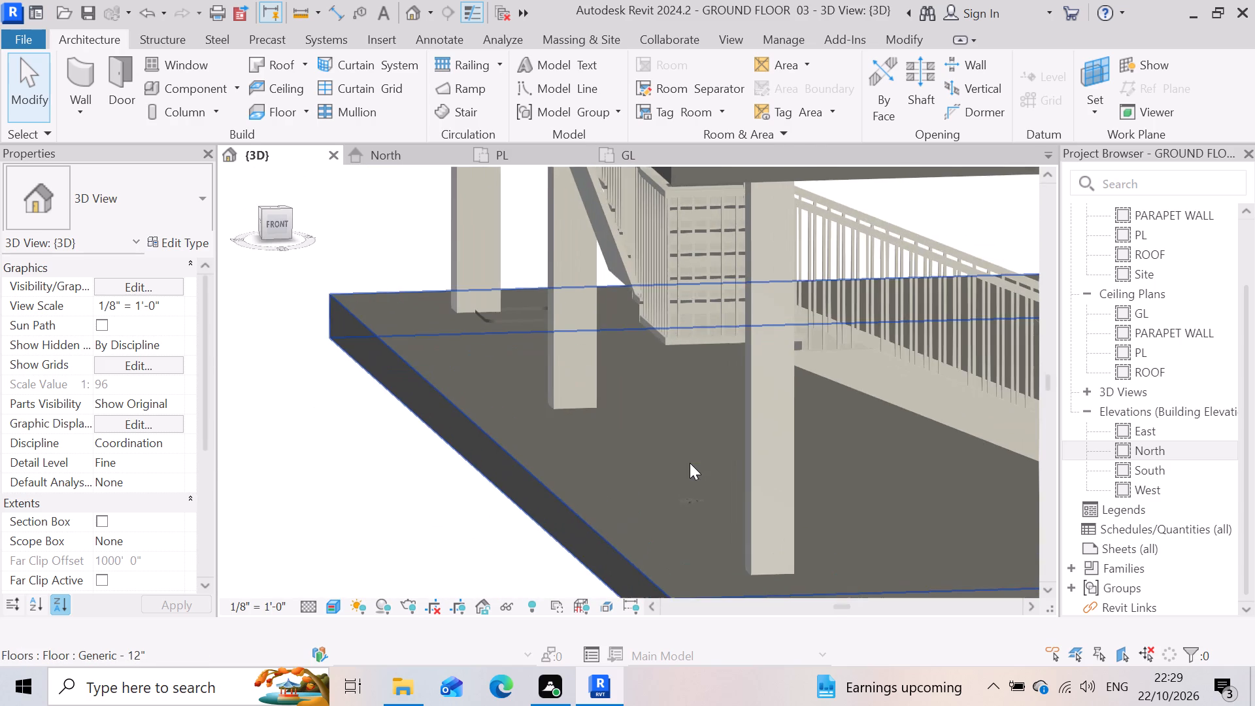
{"action": "scroll", "coordinate": [679, 368], "scroll_direction": "up", "scroll_amount": 3}
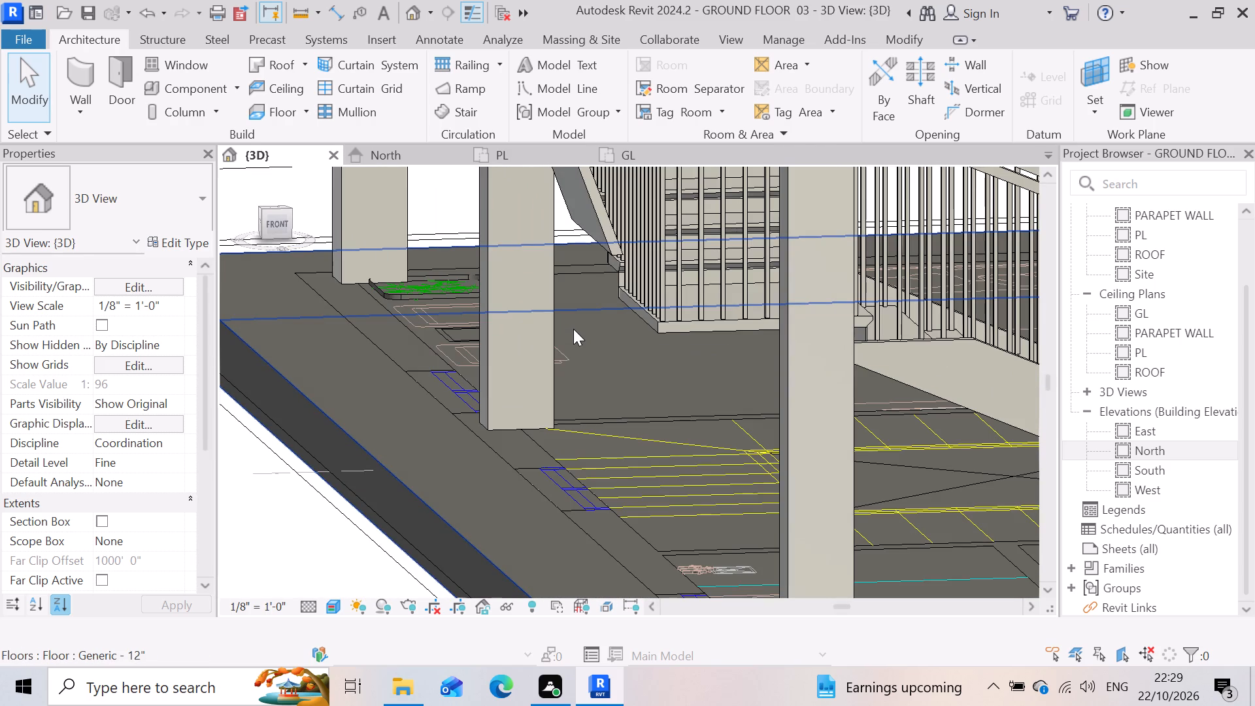
{"action": "scroll", "coordinate": [528, 324], "scroll_direction": "down", "scroll_amount": 7}
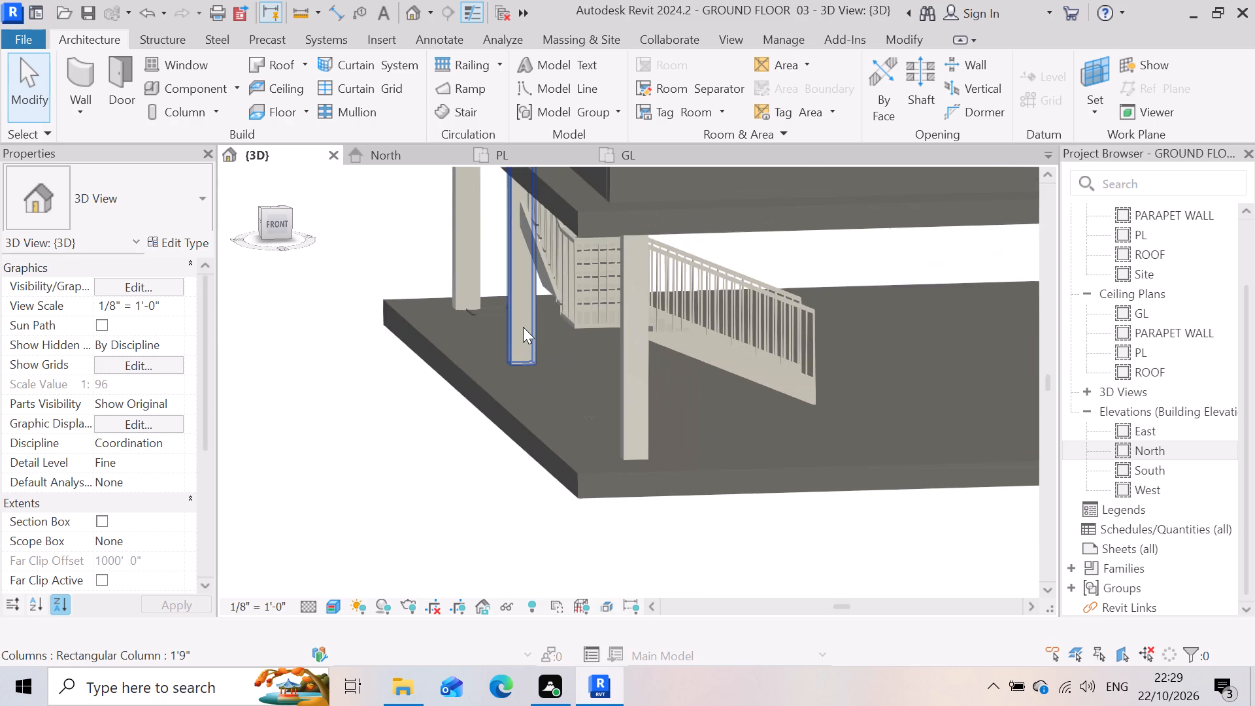
{"action": "scroll", "coordinate": [510, 336], "scroll_direction": "down", "scroll_amount": 2}
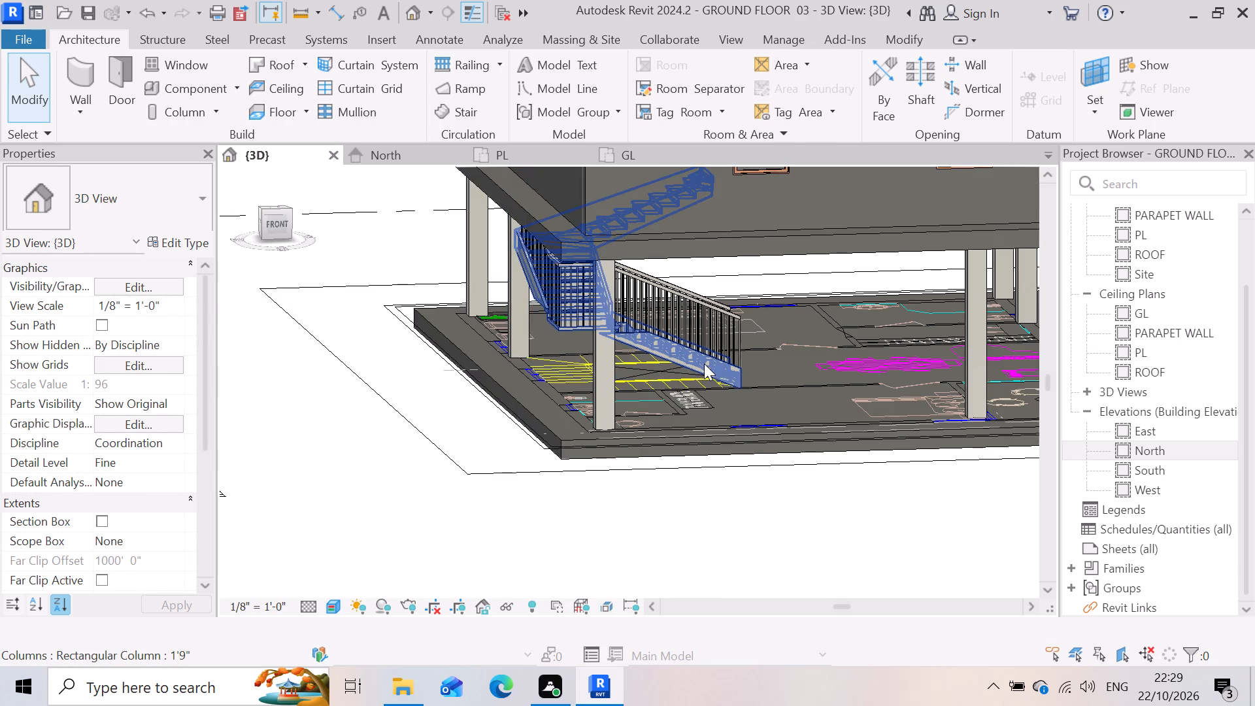
{"action": "scroll", "coordinate": [704, 363], "scroll_direction": "up", "scroll_amount": 3}
{"action": "scroll", "coordinate": [452, 448], "scroll_direction": "down", "scroll_amount": 6}
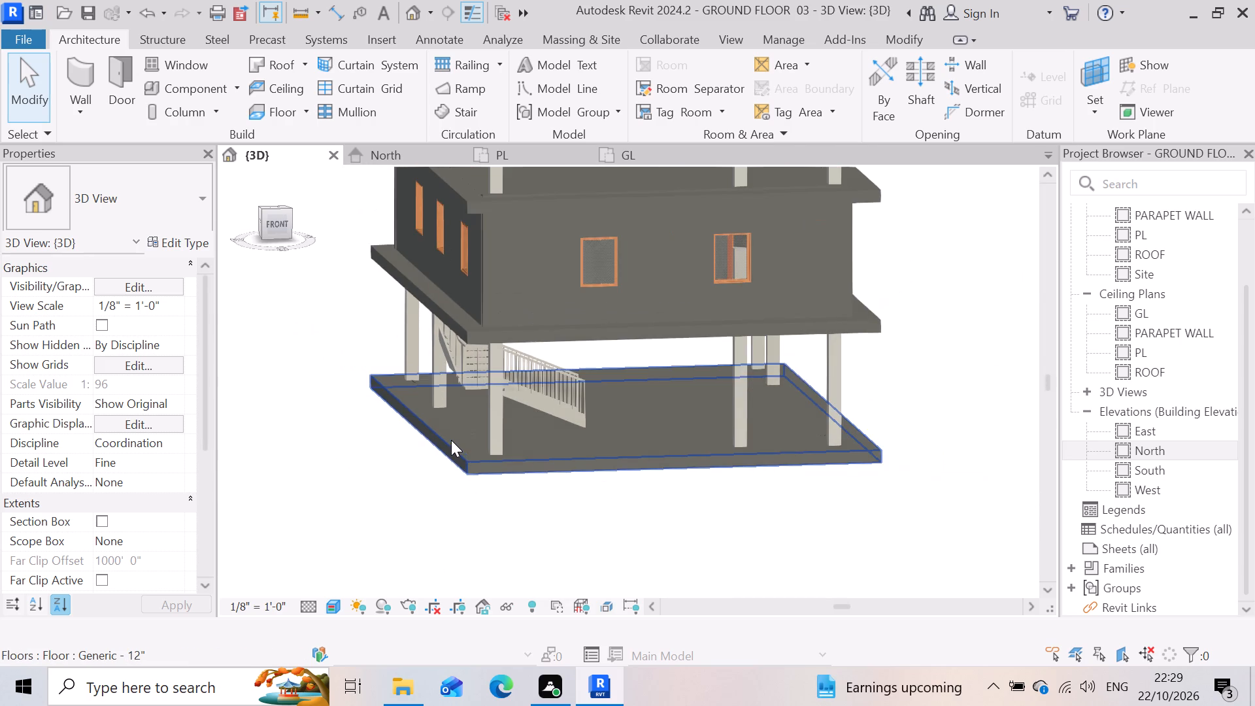
{"action": "scroll", "coordinate": [596, 480], "scroll_direction": "down", "scroll_amount": 3}
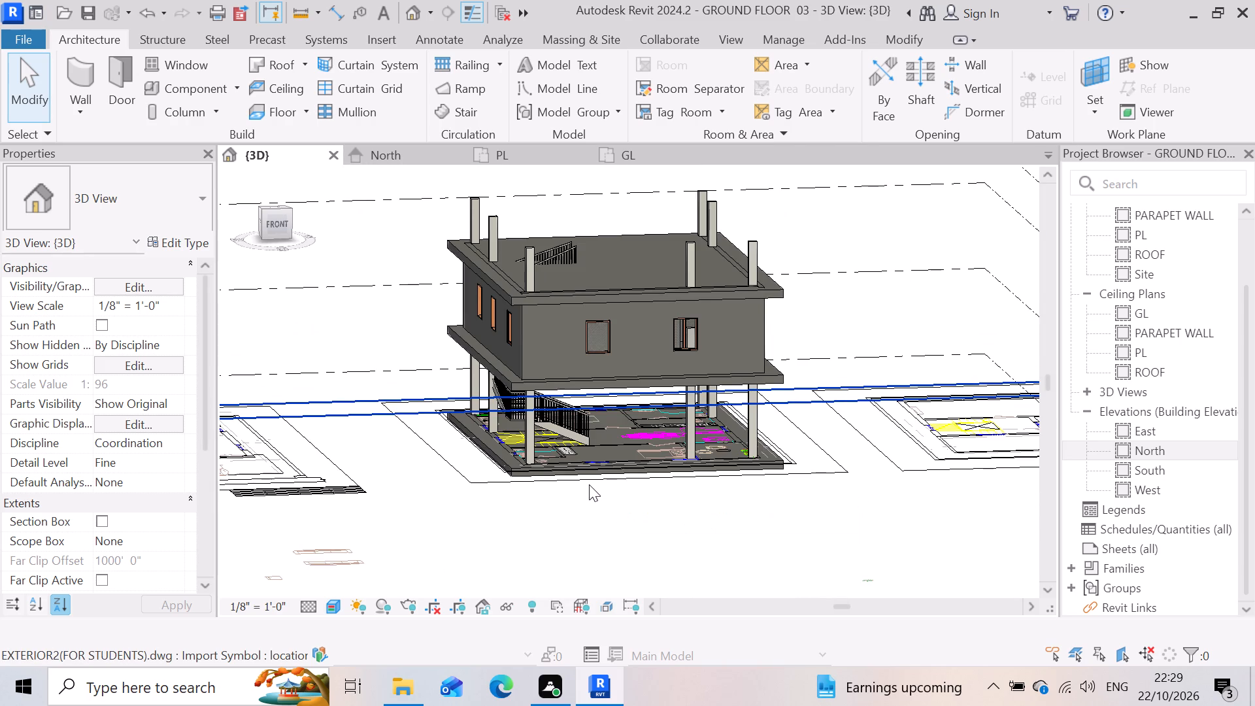
Examine the whole house in 3D from the front and right side, including the slabs, roof columns and right-side window.
{"action": "scroll", "coordinate": [589, 484], "scroll_direction": "down", "scroll_amount": 4}
{"action": "scroll", "coordinate": [586, 429], "scroll_direction": "up", "scroll_amount": 3}
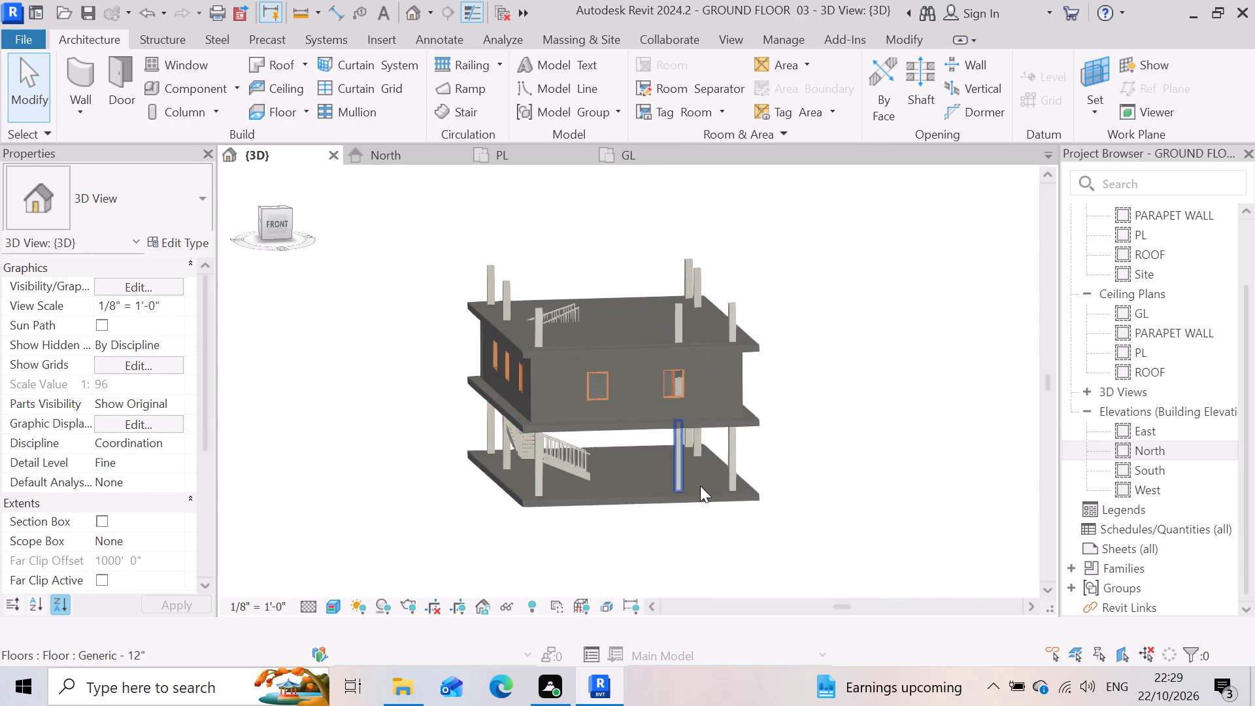
{"action": "scroll", "coordinate": [701, 488], "scroll_direction": "down", "scroll_amount": 2}
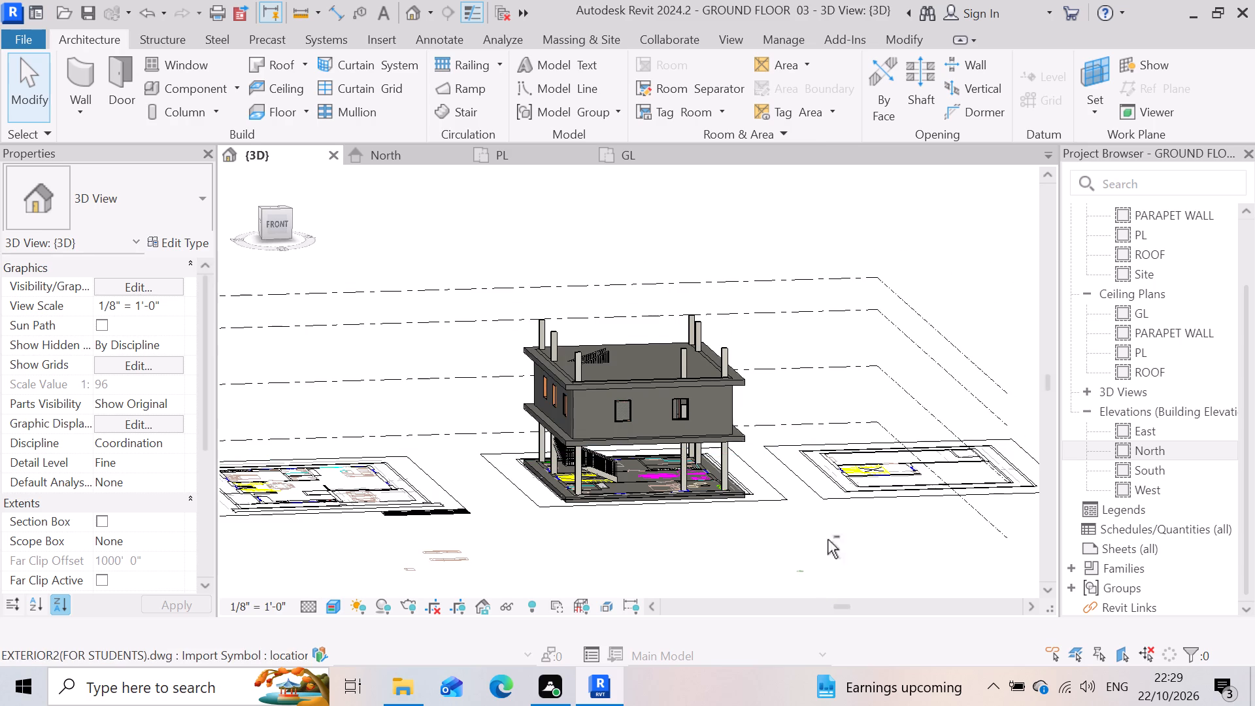
{"action": "middle_click", "coordinate": [729, 497], "text": "shift"}
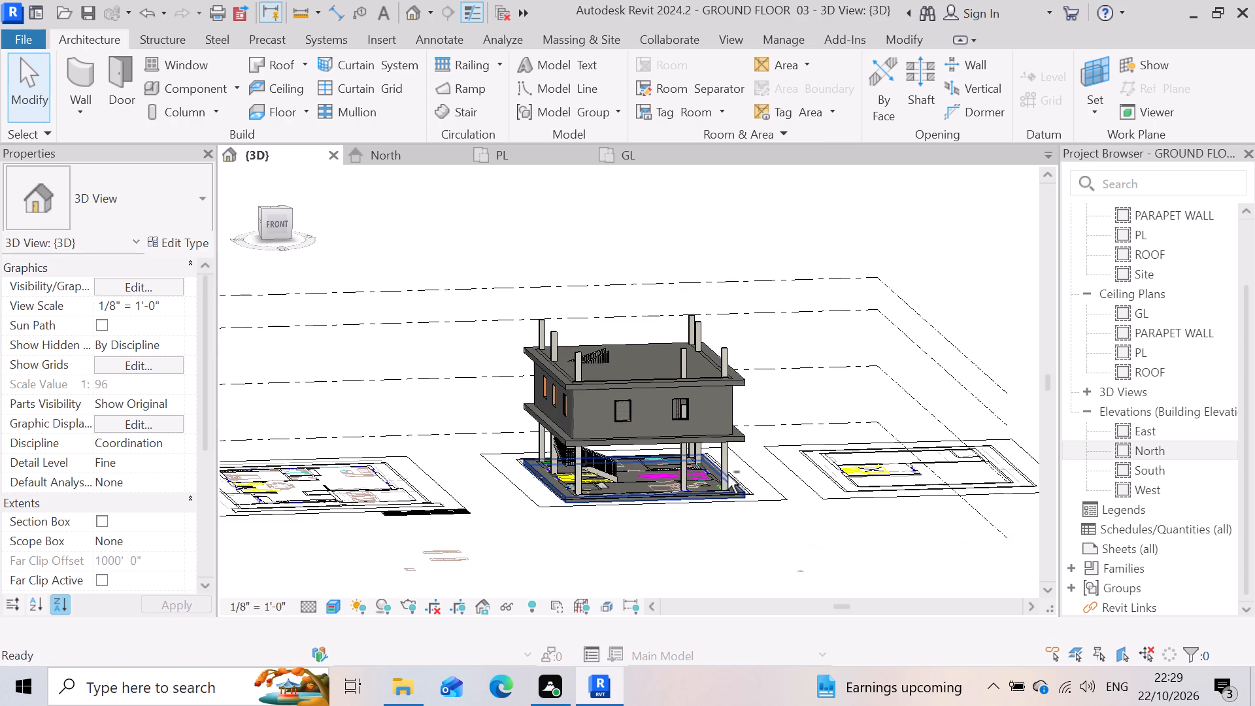
{"action": "scroll", "coordinate": [669, 540], "scroll_direction": "down", "scroll_amount": 1, "text": "shift"}
{"action": "middle_click_drag", "start_coordinate": [843, 415], "coordinate": [803, 456], "text": "shift"}
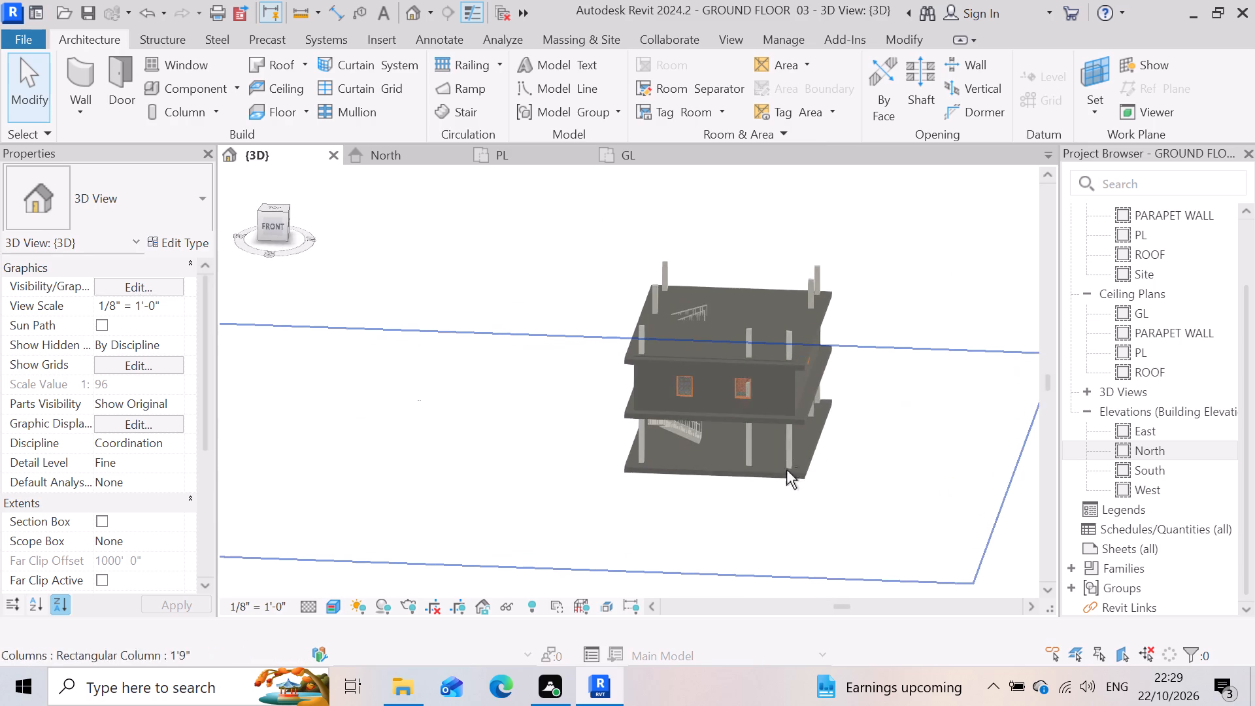
{"action": "scroll", "coordinate": [563, 481], "scroll_direction": "down", "scroll_amount": 4}
{"action": "scroll", "coordinate": [747, 490], "scroll_direction": "up", "scroll_amount": 3}
{"action": "middle_click_drag", "start_coordinate": [818, 461], "coordinate": [782, 534], "text": "shift"}
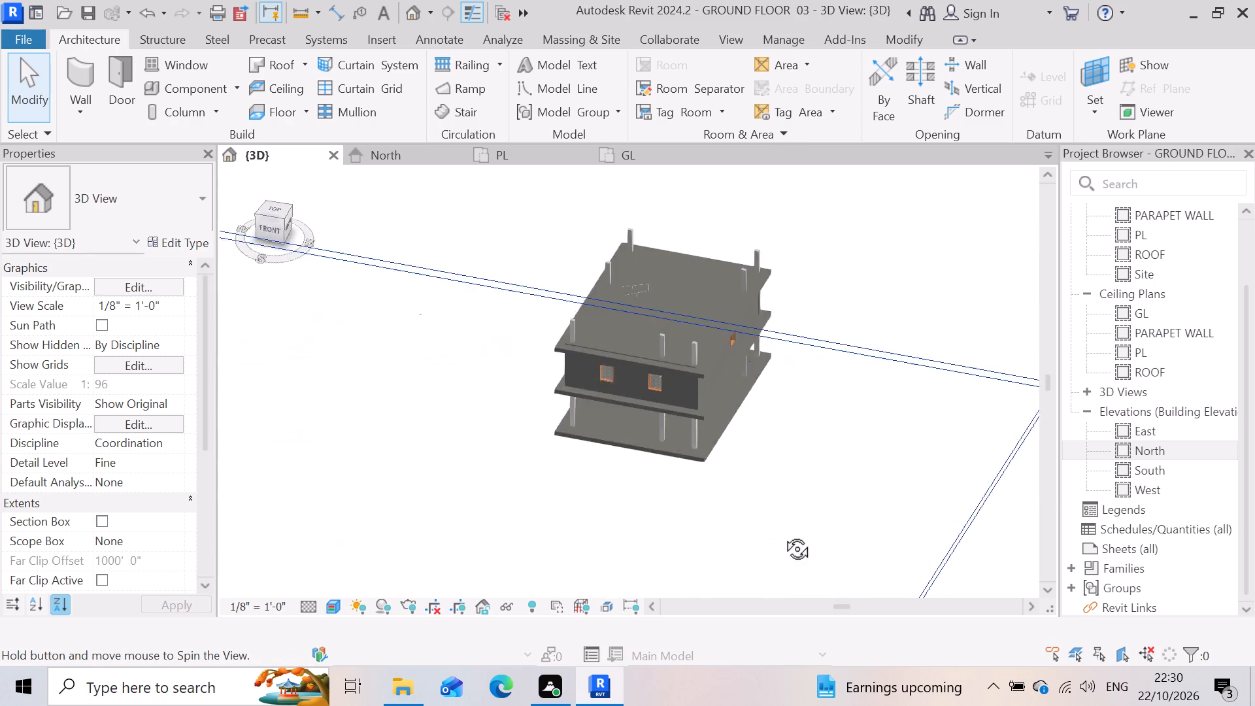
{"action": "middle_click_drag", "start_coordinate": [782, 534], "coordinate": [650, 432], "text": "shift"}
{"action": "scroll", "coordinate": [657, 515], "scroll_direction": "up", "scroll_amount": 1, "text": "shift"}
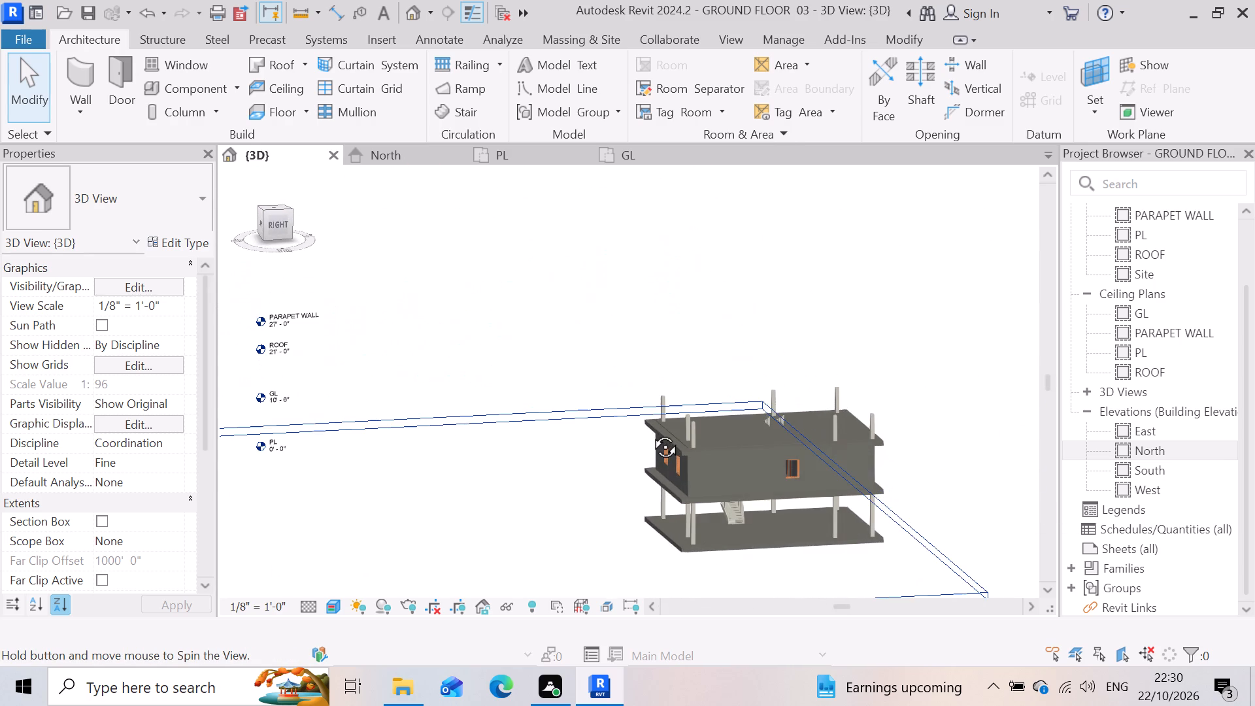
{"action": "middle_click_drag", "start_coordinate": [650, 432], "coordinate": [650, 431], "text": "shift"}
{"action": "scroll", "coordinate": [578, 531], "scroll_direction": "up", "scroll_amount": 3}
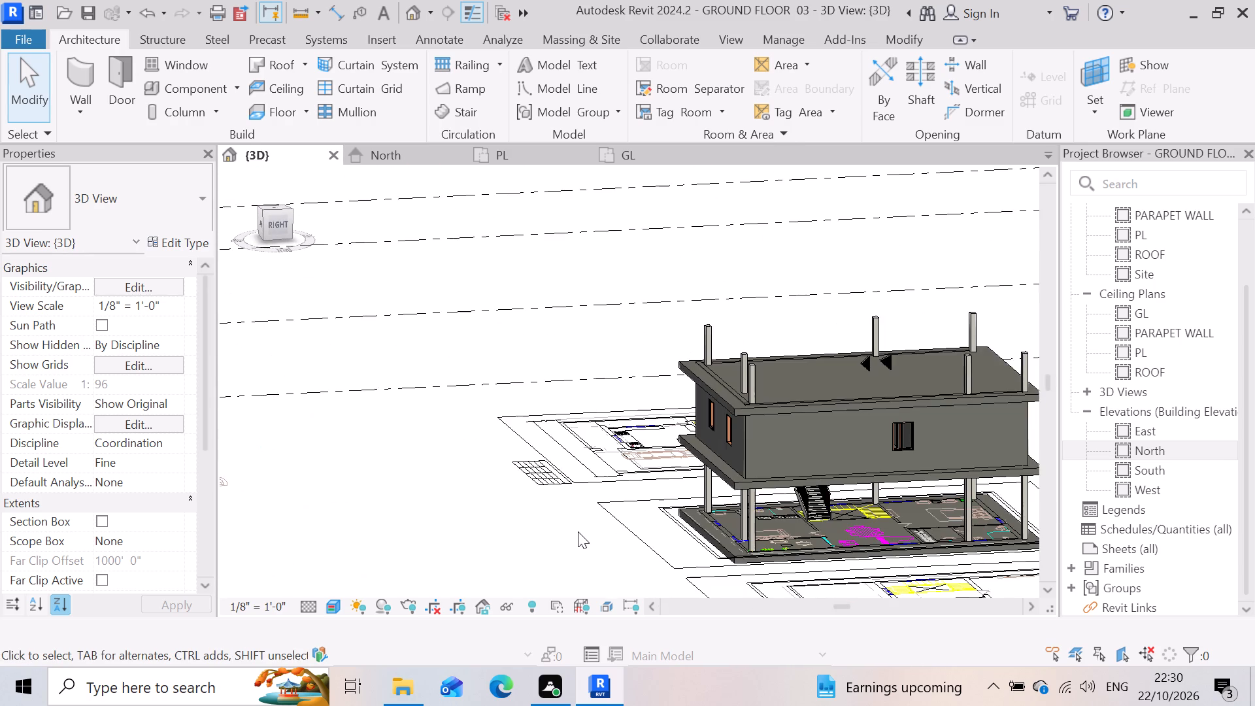
{"action": "scroll", "coordinate": [559, 505], "scroll_direction": "down", "scroll_amount": 4}
{"action": "scroll", "coordinate": [828, 447], "scroll_direction": "up", "scroll_amount": 3}
{"action": "scroll", "coordinate": [667, 464], "scroll_direction": "up", "scroll_amount": 5}
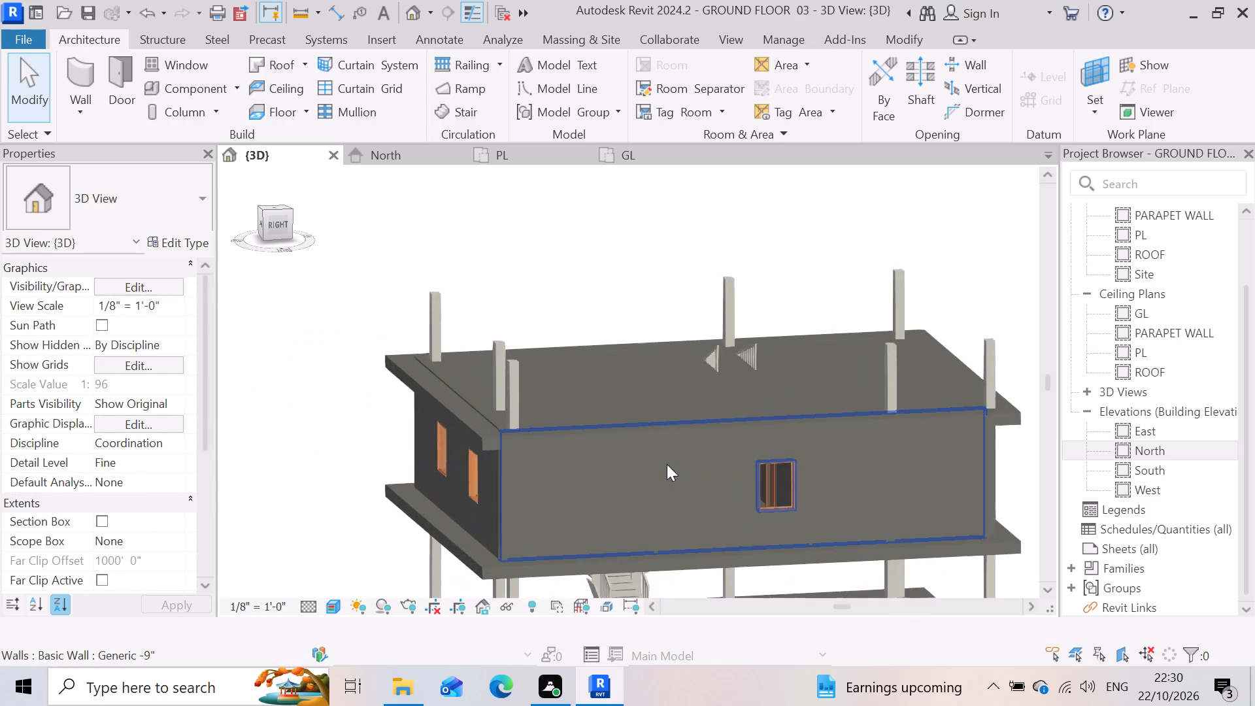
{"action": "scroll", "coordinate": [703, 493], "scroll_direction": "up", "scroll_amount": 4}
{"action": "scroll", "coordinate": [829, 485], "scroll_direction": "up", "scroll_amount": 14}
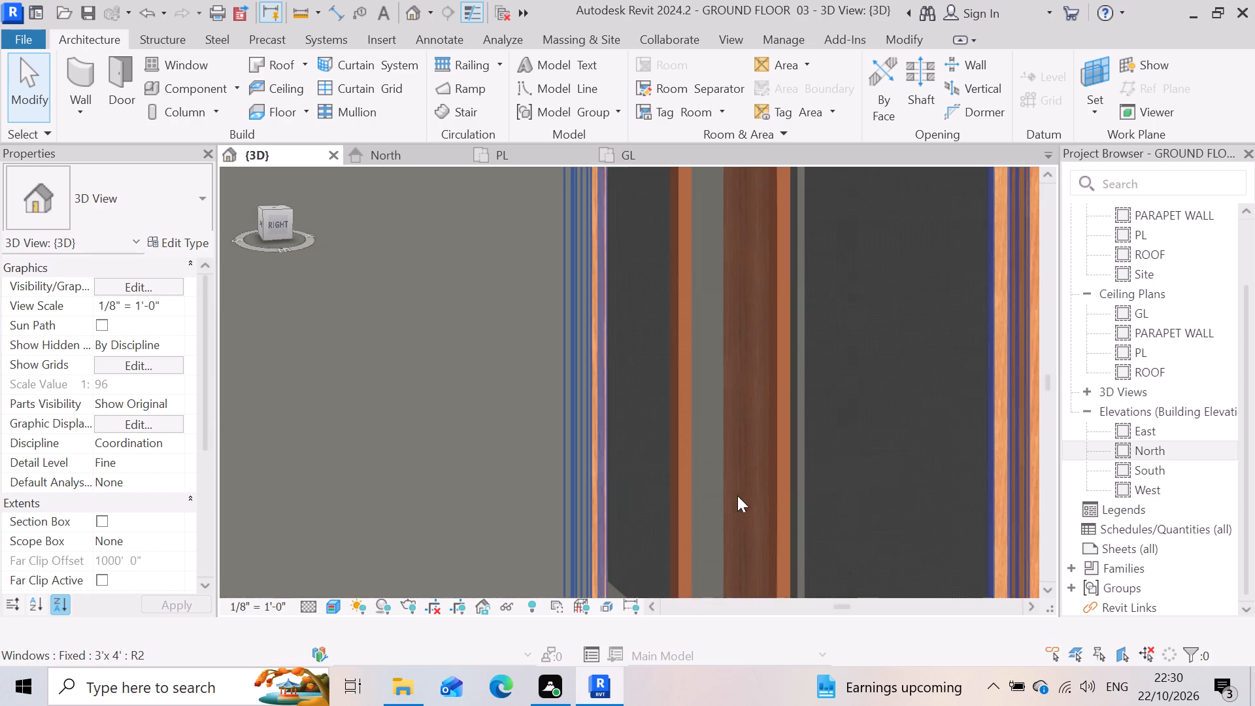
{"action": "scroll", "coordinate": [880, 404], "scroll_direction": "down", "scroll_amount": 14}
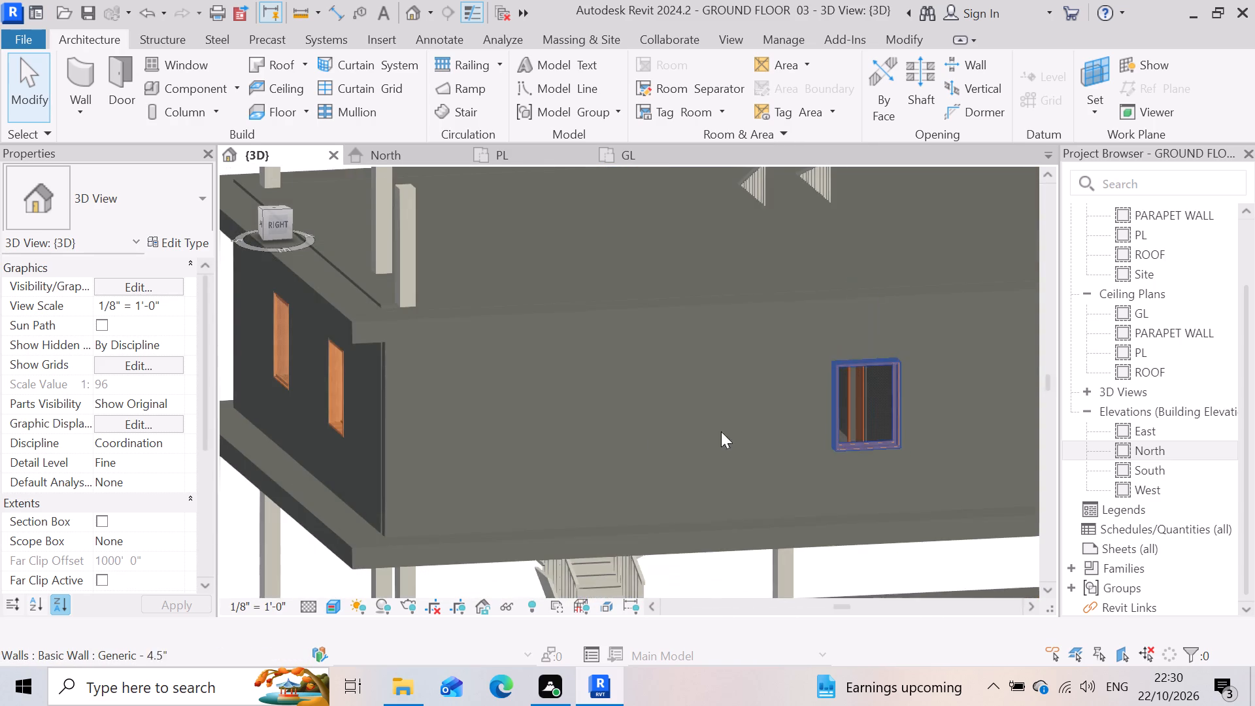
{"action": "scroll", "coordinate": [714, 477], "scroll_direction": "down", "scroll_amount": 5}
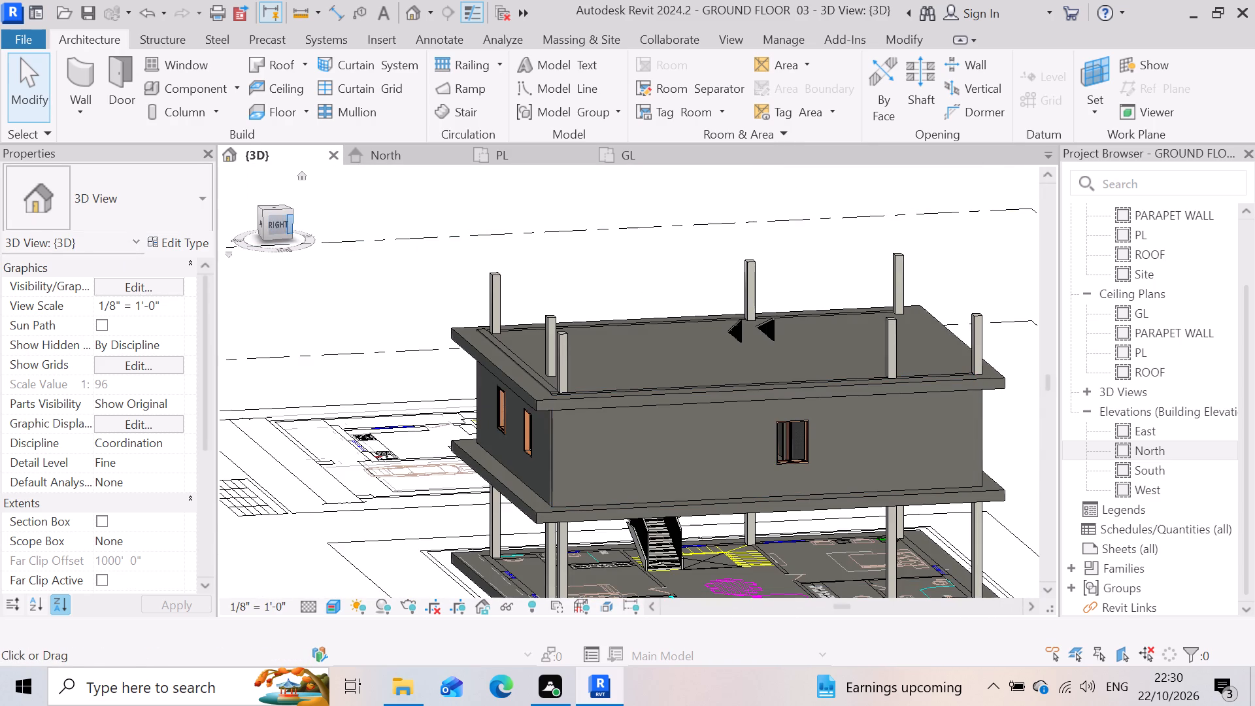
Examine the house in the straight front 3D view, comparing the staircase, slabs, windows and columns with the levels.
{"action": "left_click", "coordinate": [305, 180]}
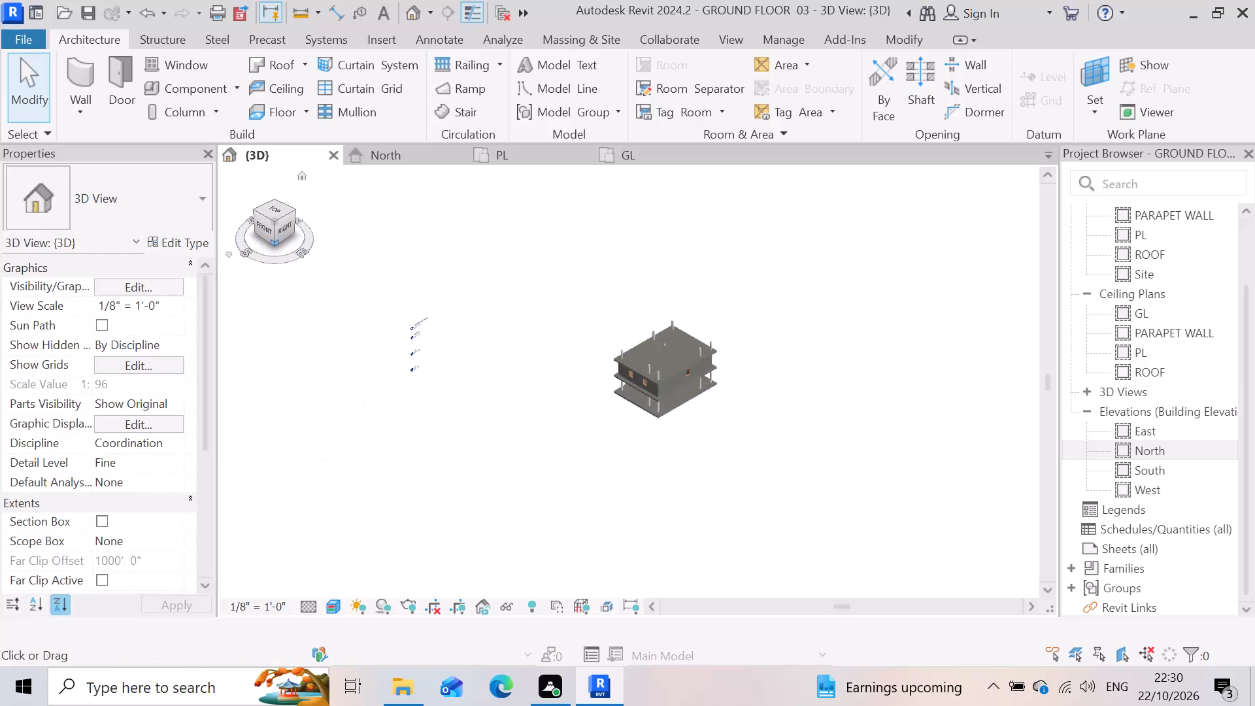
{"action": "left_click", "coordinate": [266, 227]}
{"action": "scroll", "coordinate": [750, 377], "scroll_direction": "up", "scroll_amount": 3}
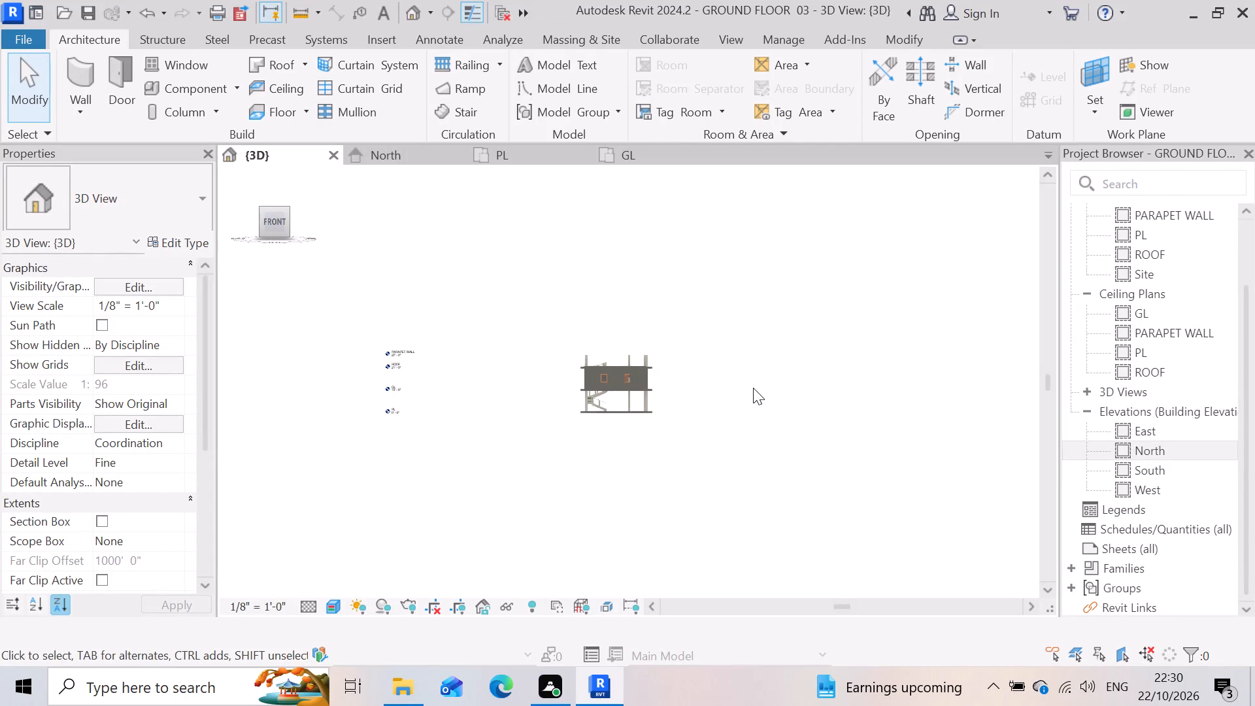
{"action": "scroll", "coordinate": [578, 385], "scroll_direction": "up", "scroll_amount": 3}
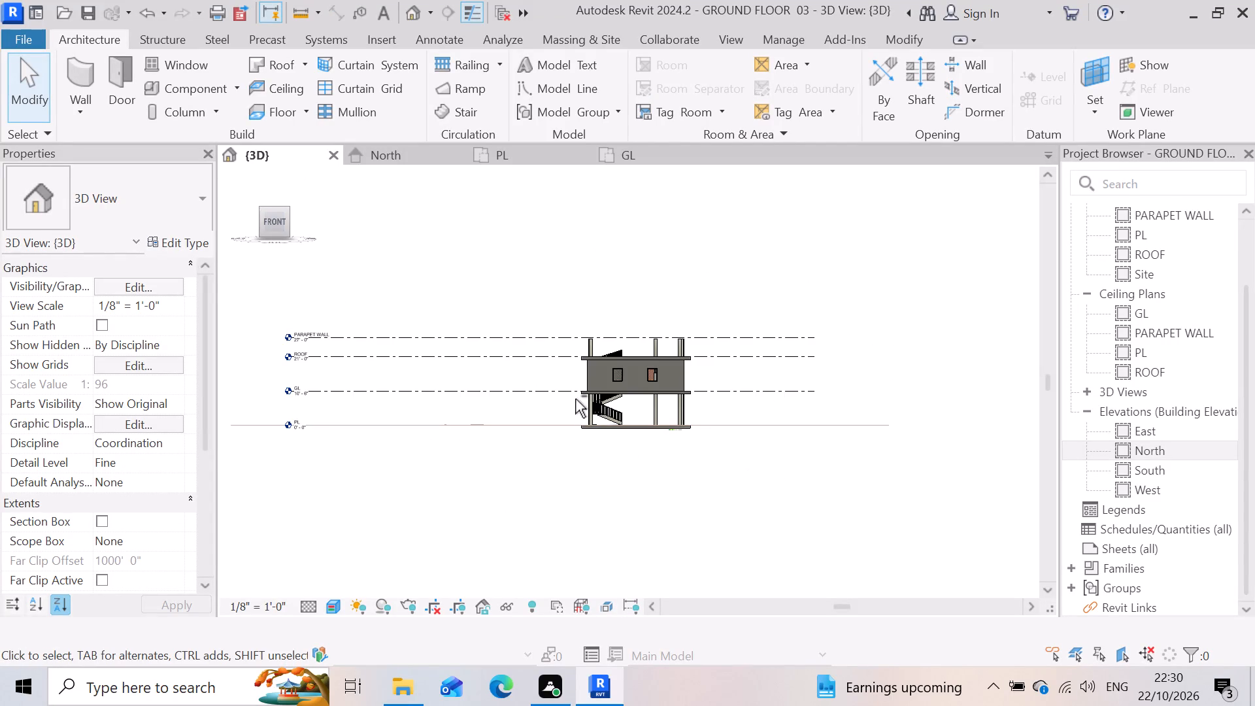
{"action": "scroll", "coordinate": [582, 378], "scroll_direction": "up", "scroll_amount": 8, "text": "shift"}
{"action": "scroll", "coordinate": [590, 397], "scroll_direction": "up", "scroll_amount": 7}
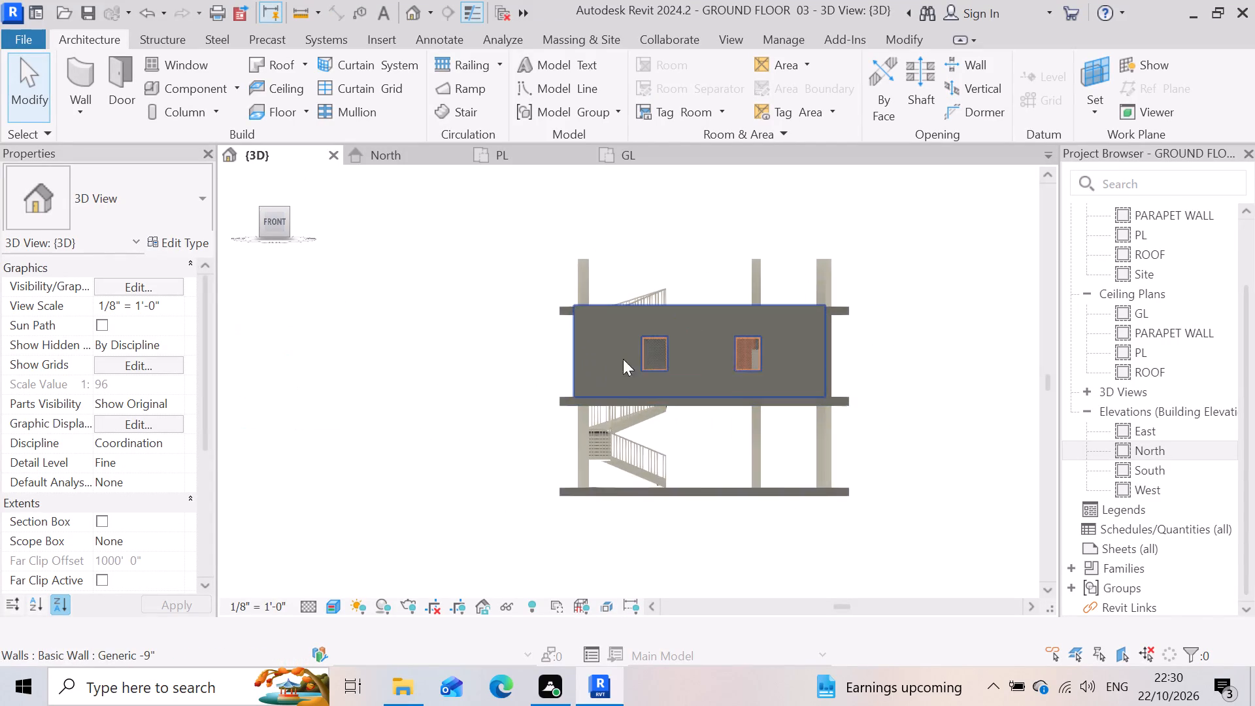
{"action": "scroll", "coordinate": [799, 351], "scroll_direction": "up", "scroll_amount": 4}
{"action": "scroll", "coordinate": [735, 381], "scroll_direction": "up", "scroll_amount": 2}
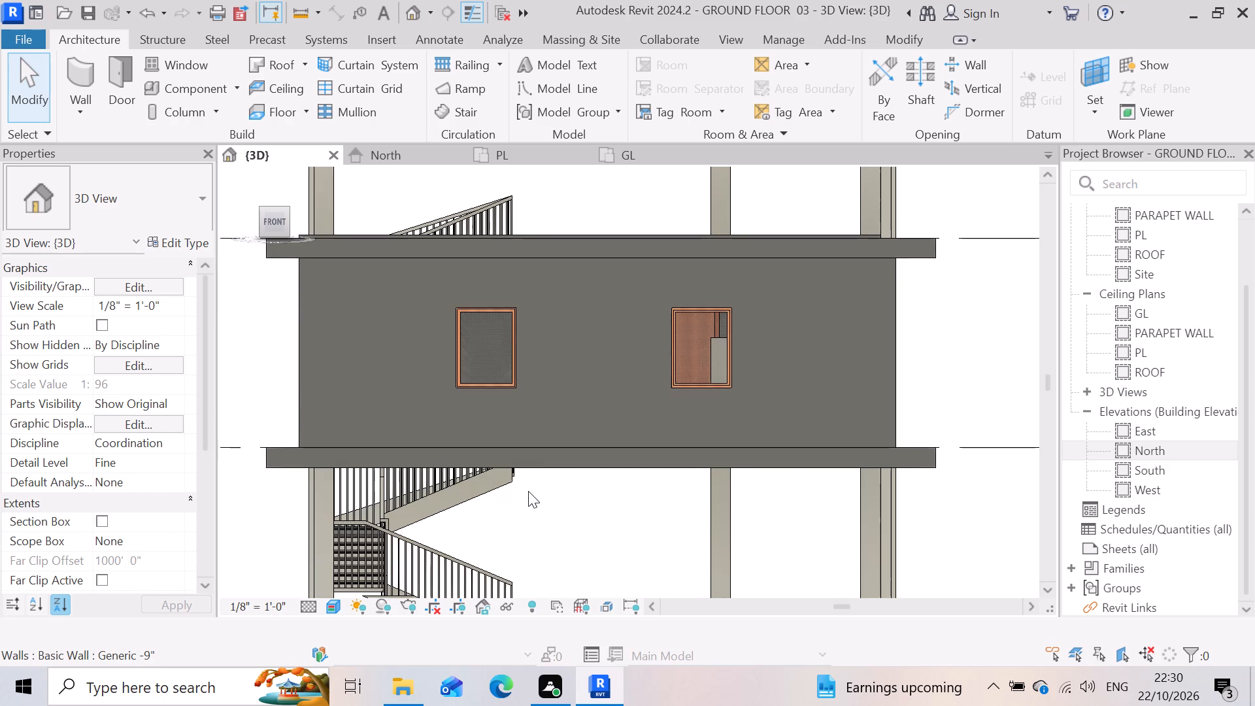
{"action": "scroll", "coordinate": [535, 464], "scroll_direction": "up", "scroll_amount": 4}
{"action": "scroll", "coordinate": [727, 395], "scroll_direction": "down", "scroll_amount": 4}
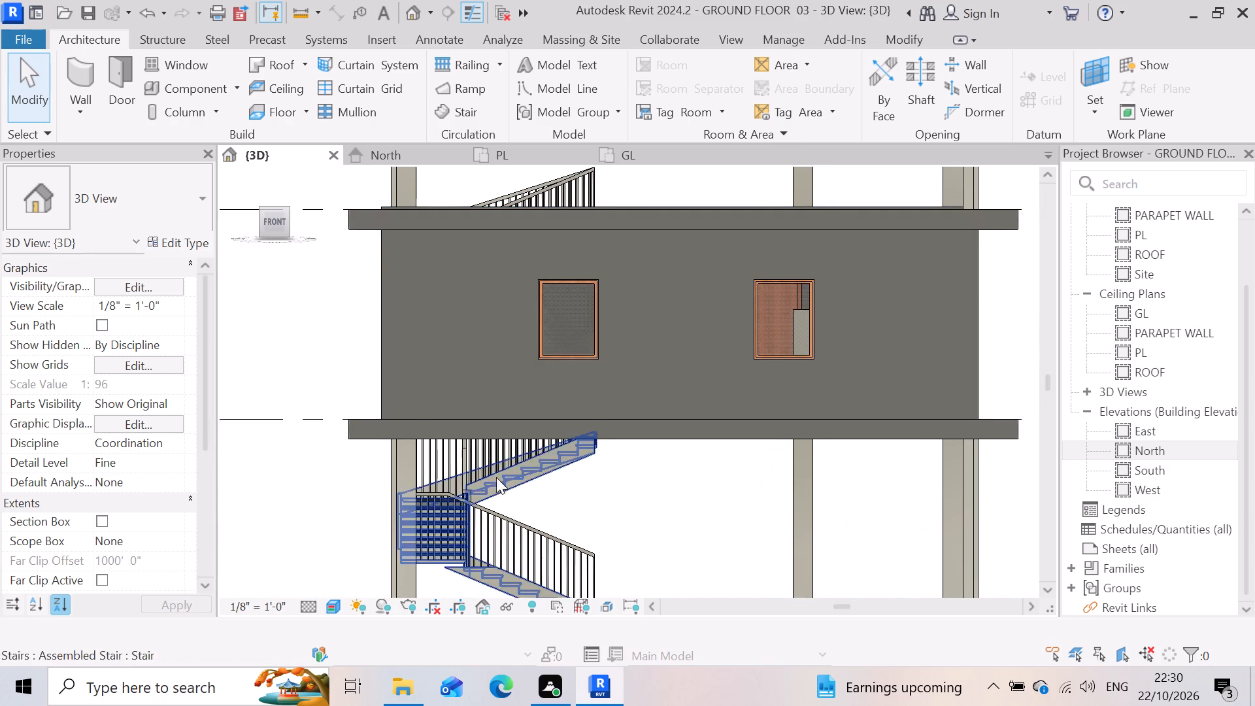
{"action": "scroll", "coordinate": [485, 457], "scroll_direction": "up", "scroll_amount": 2}
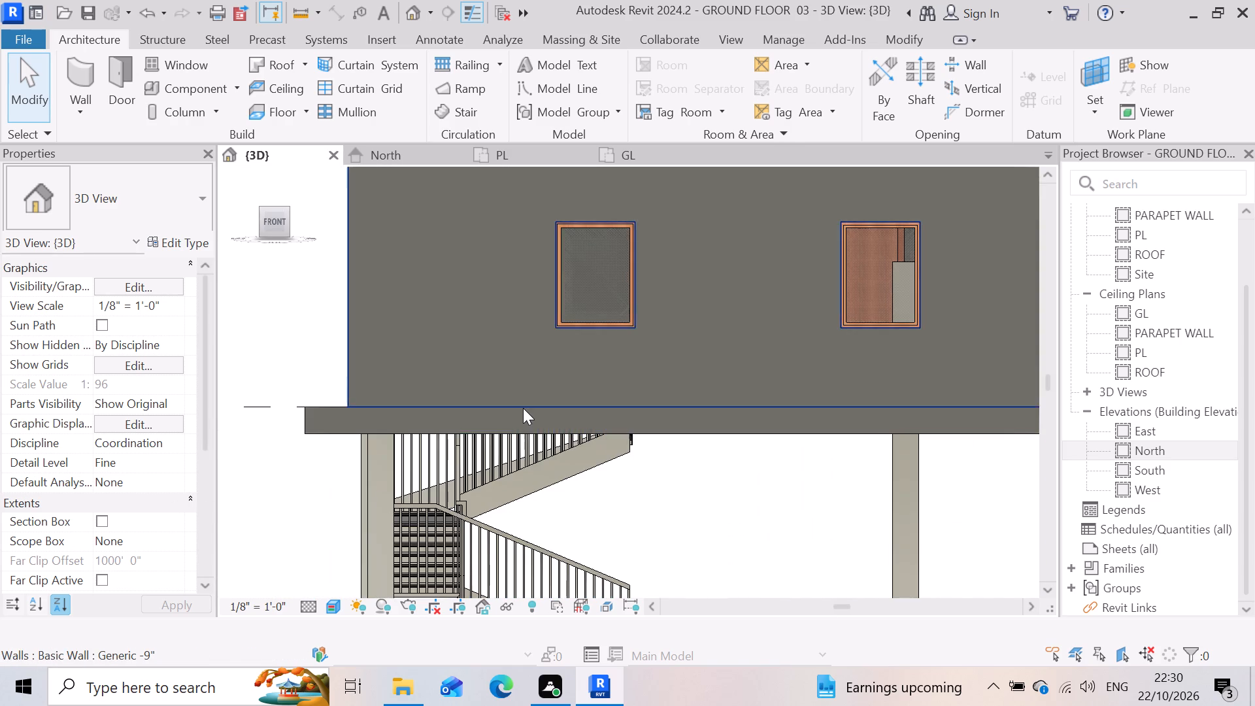
{"action": "scroll", "coordinate": [523, 408], "scroll_direction": "down", "scroll_amount": 3}
{"action": "scroll", "coordinate": [567, 364], "scroll_direction": "down", "scroll_amount": 2}
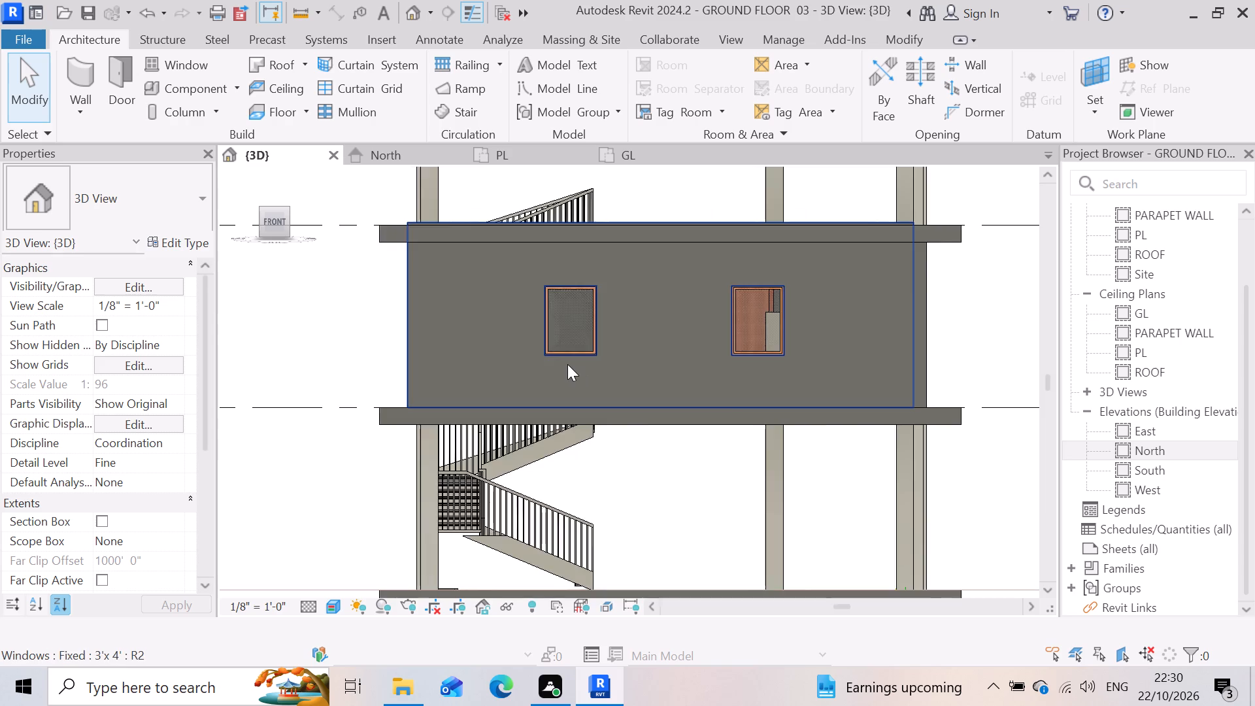
{"action": "scroll", "coordinate": [567, 364], "scroll_direction": "down", "scroll_amount": 3}
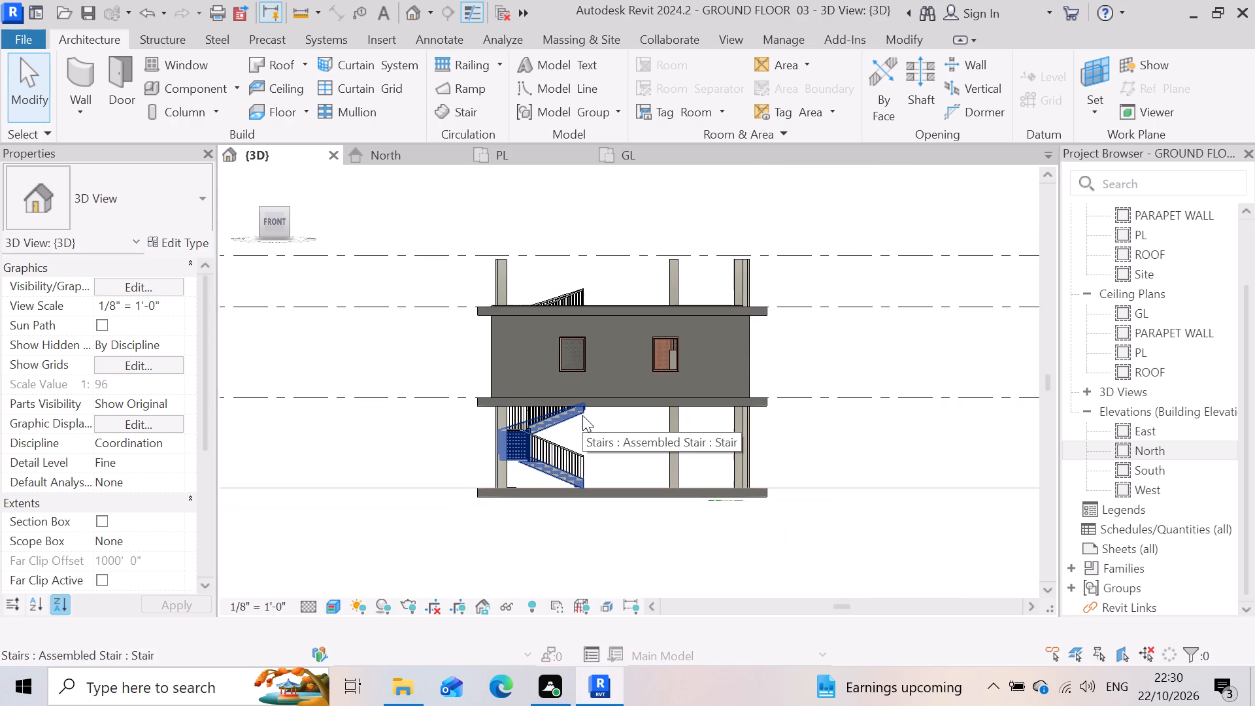
{"action": "scroll", "coordinate": [569, 380], "scroll_direction": "up", "scroll_amount": 1, "text": "shift"}
{"action": "middle_click", "coordinate": [569, 380], "text": "shift"}
{"action": "middle_click_drag", "start_coordinate": [569, 380], "coordinate": [591, 324], "text": "shift"}
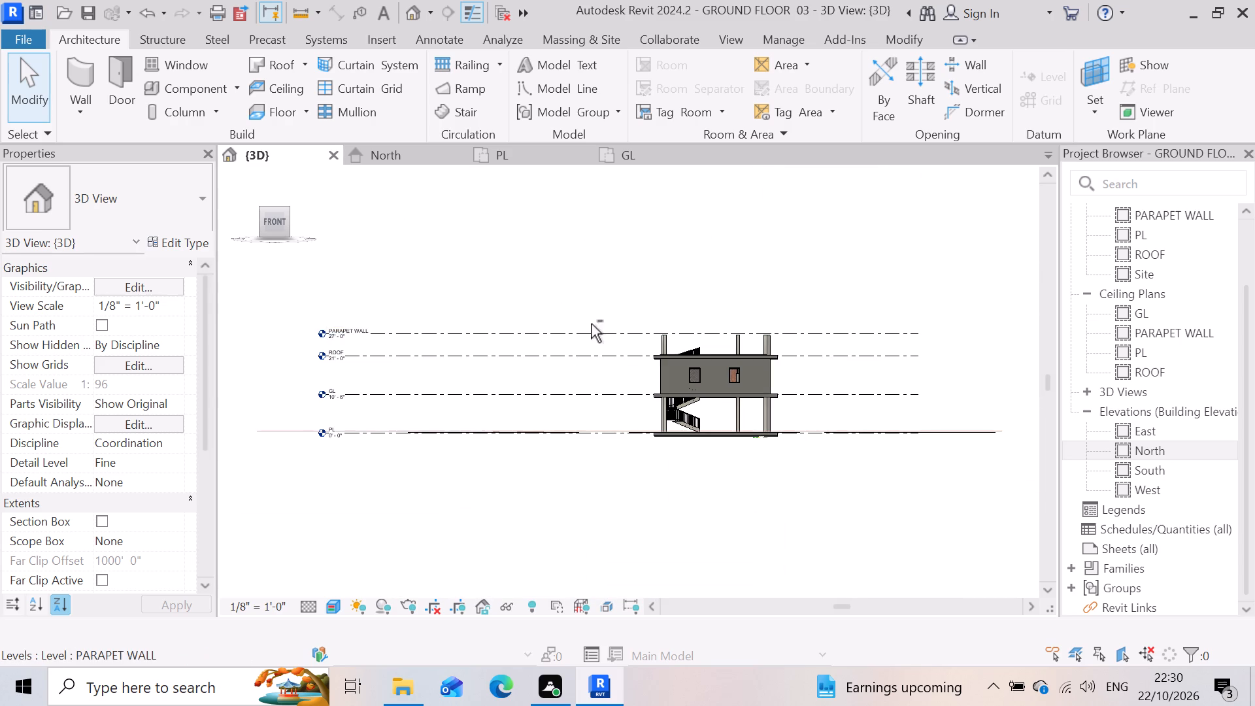
{"action": "scroll", "coordinate": [740, 414], "scroll_direction": "up", "scroll_amount": 3}
{"action": "scroll", "coordinate": [432, 298], "scroll_direction": "down", "scroll_amount": 2}
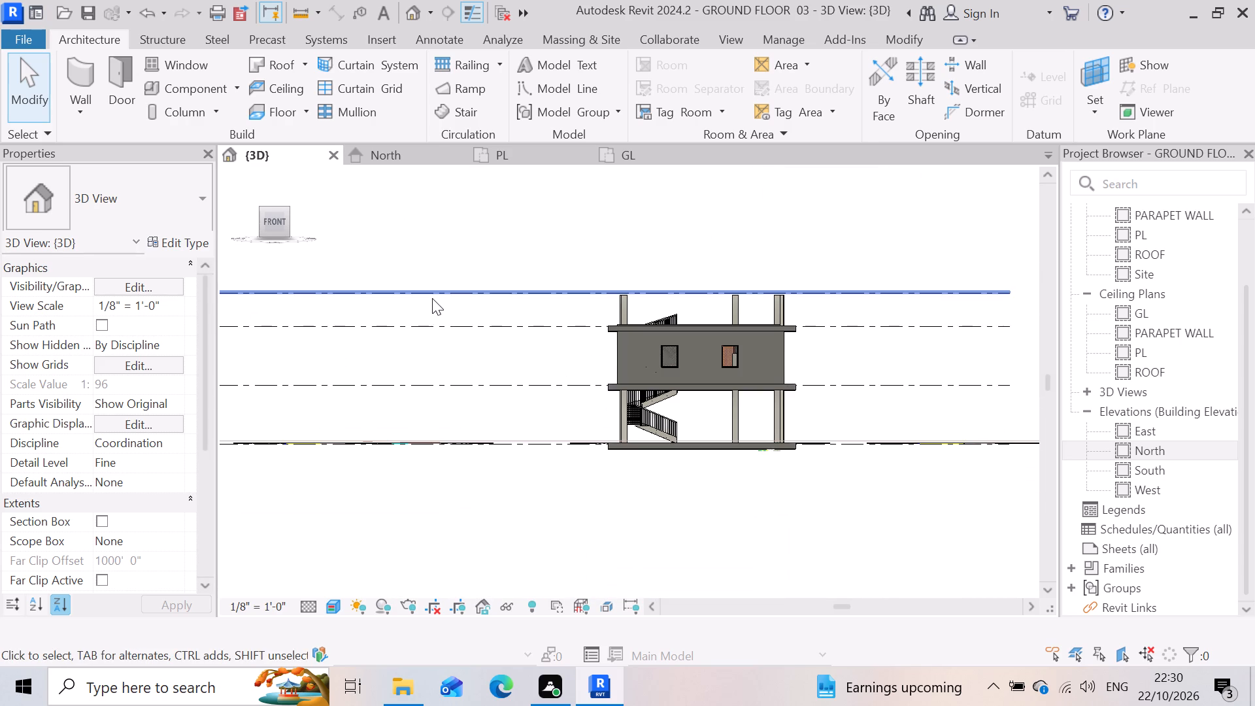
{"action": "scroll", "coordinate": [432, 298], "scroll_direction": "down", "scroll_amount": 1}
{"action": "middle_click_drag", "start_coordinate": [466, 277], "coordinate": [475, 261], "text": "shift"}
{"action": "scroll", "coordinate": [466, 278], "scroll_direction": "up", "scroll_amount": 1, "text": "shift"}
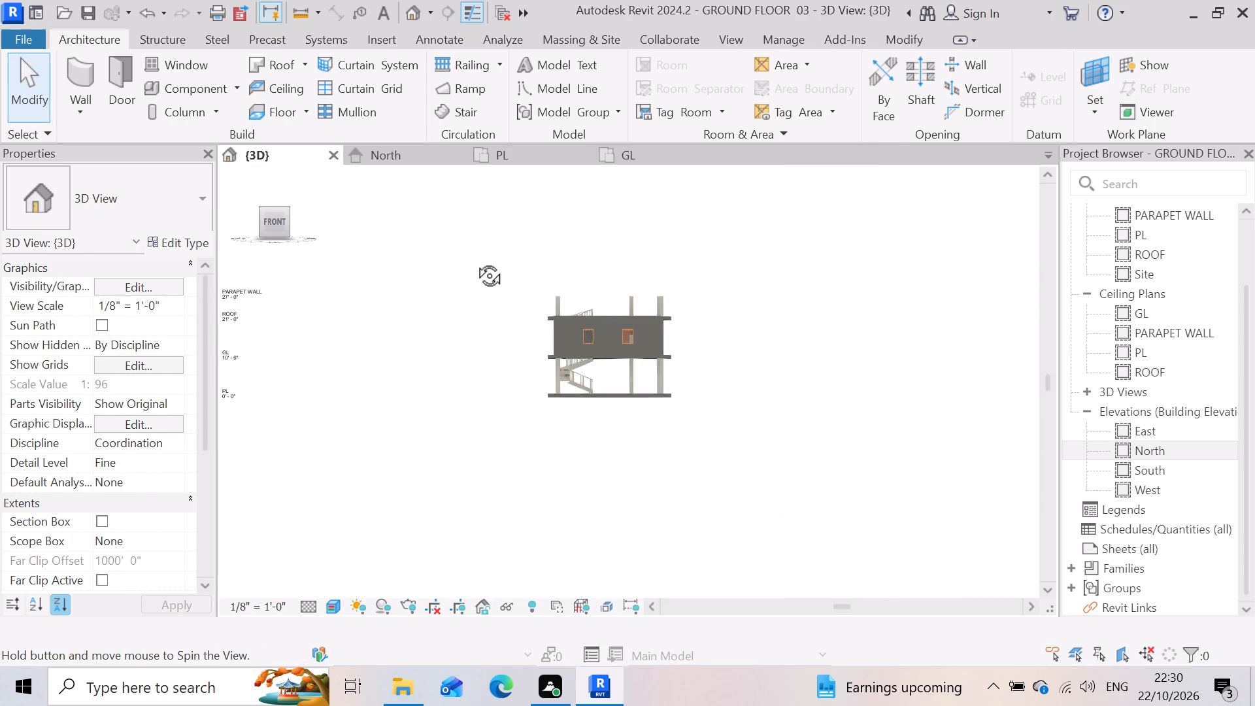
Delete the upper storey's front Generic -9" wall together with its two windows.
{"action": "middle_click_drag", "start_coordinate": [475, 261], "coordinate": [497, 339], "text": "shift"}
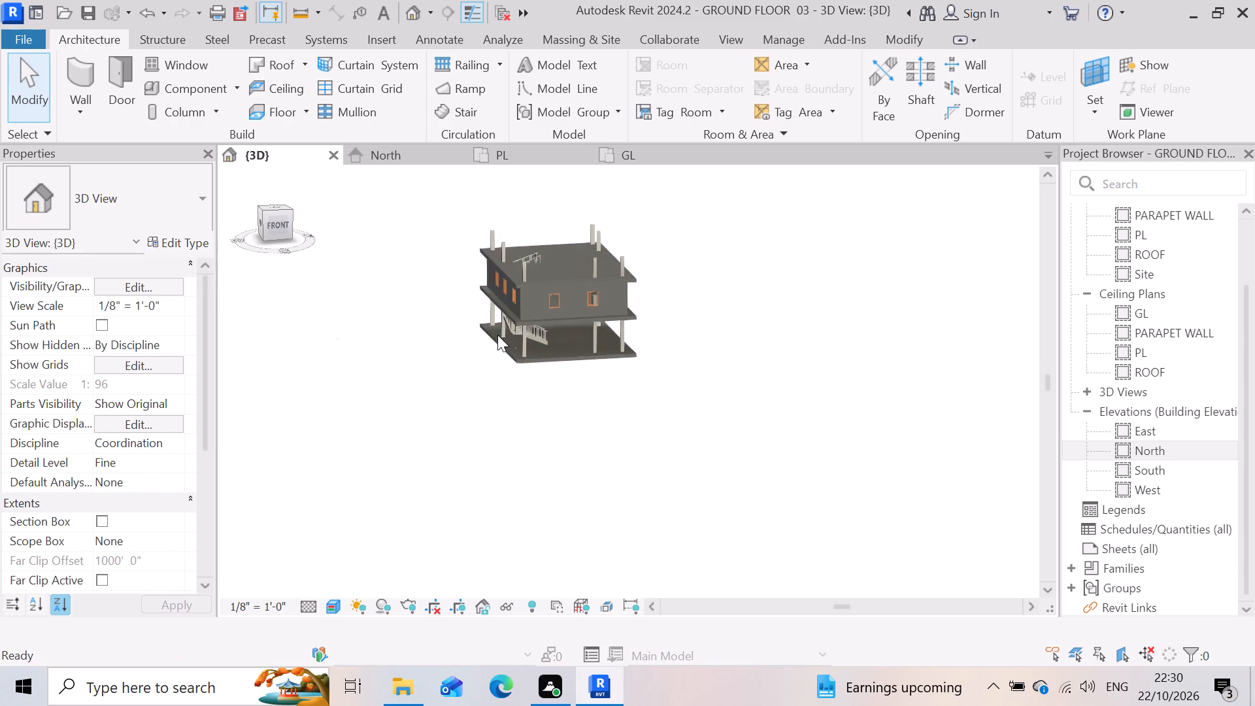
{"action": "scroll", "coordinate": [566, 310], "scroll_direction": "up", "scroll_amount": 5}
{"action": "scroll", "coordinate": [675, 294], "scroll_direction": "up", "scroll_amount": 5}
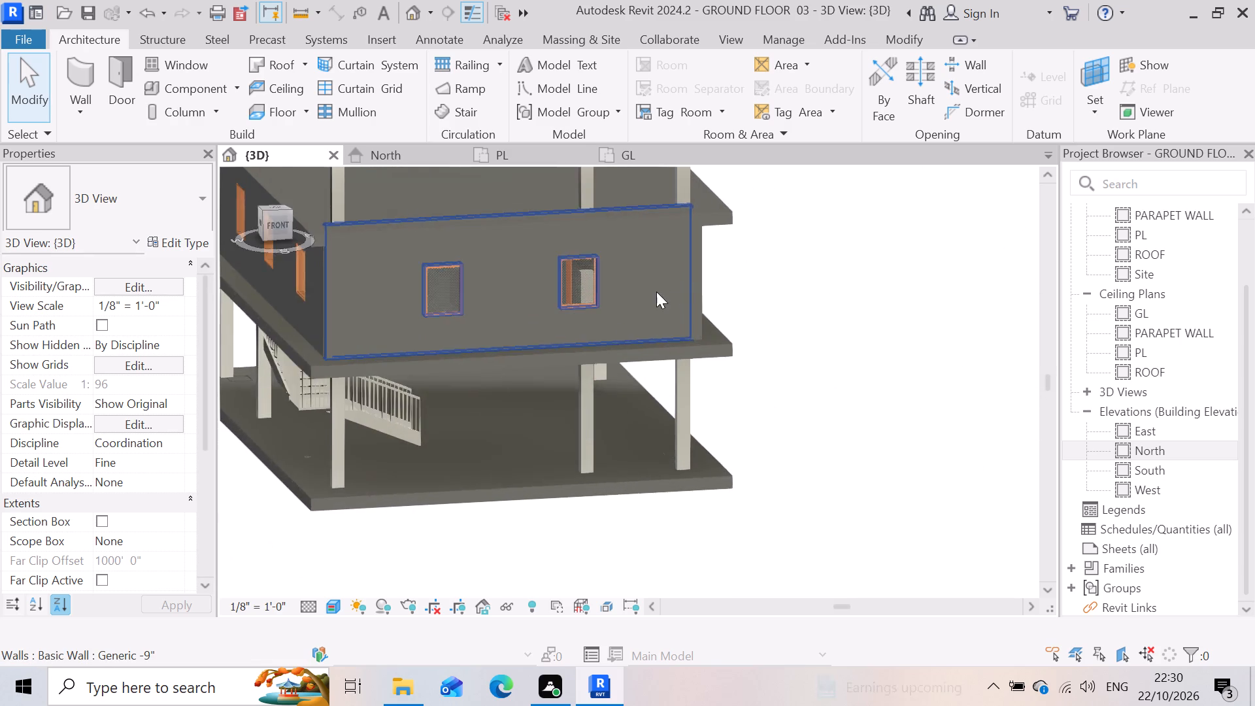
{"action": "scroll", "coordinate": [656, 292], "scroll_direction": "up", "scroll_amount": 2}
{"action": "scroll", "coordinate": [452, 312], "scroll_direction": "up", "scroll_amount": 3}
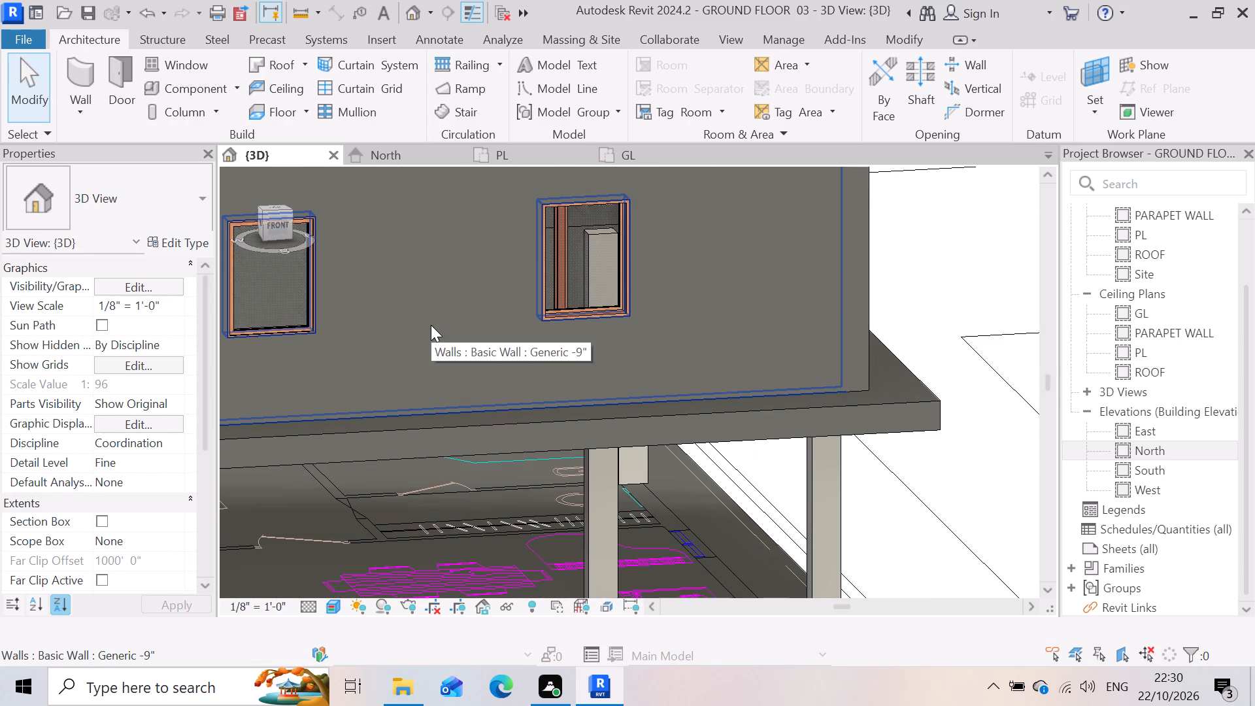
{"action": "left_click", "coordinate": [737, 345]}
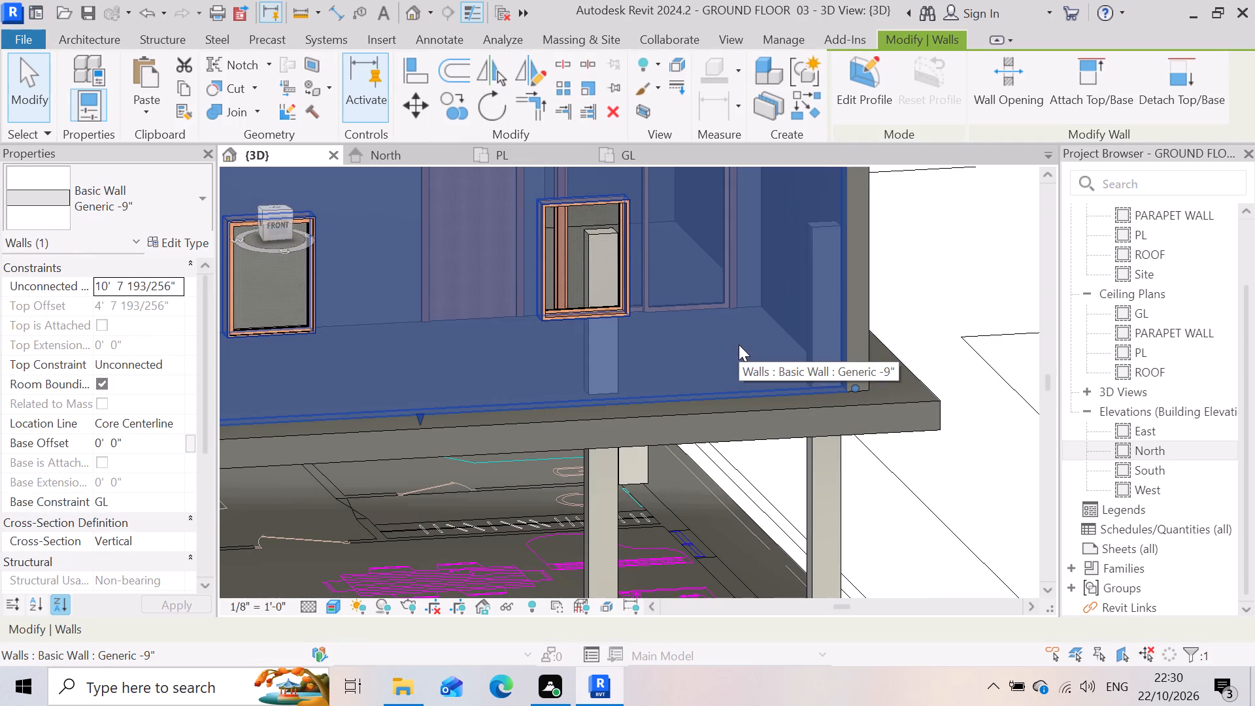
{"action": "scroll", "coordinate": [746, 352], "scroll_direction": "down", "scroll_amount": 4}
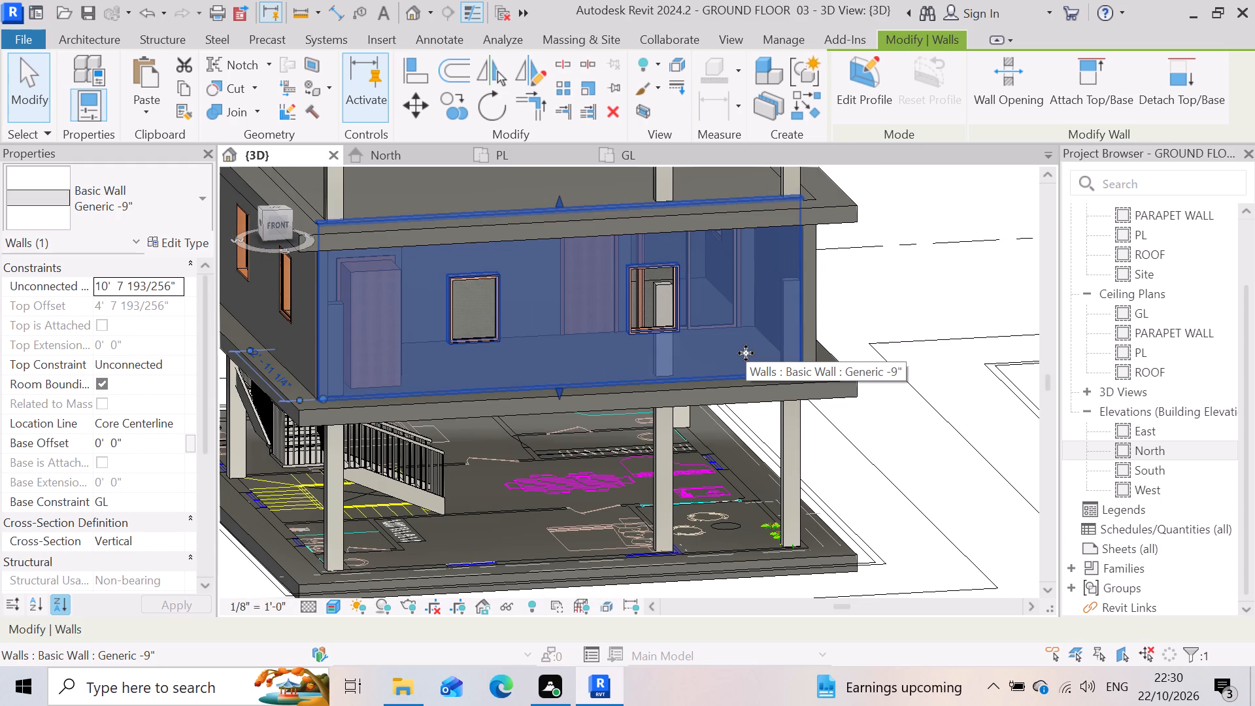
{"action": "key", "text": "Delete"}
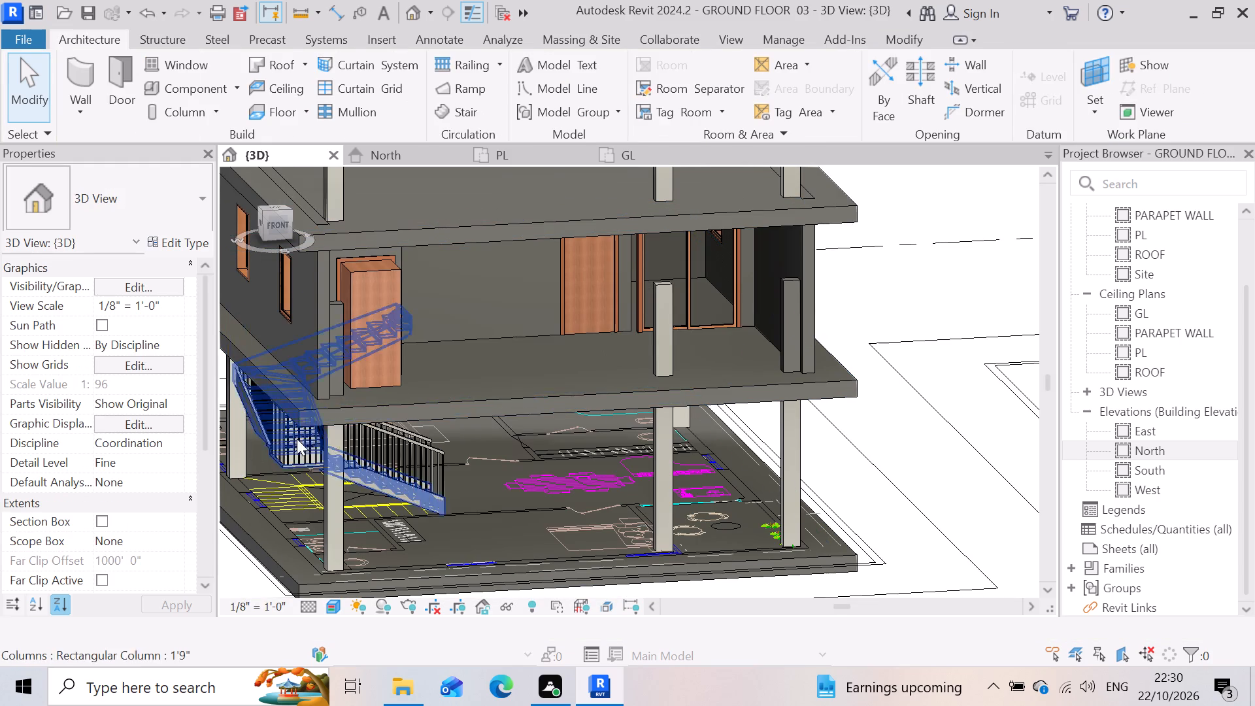
Delete the Single-Flush 2'8"X7' door near the front-left corner of the upper storey.
{"action": "scroll", "coordinate": [614, 403], "scroll_direction": "up", "scroll_amount": 3}
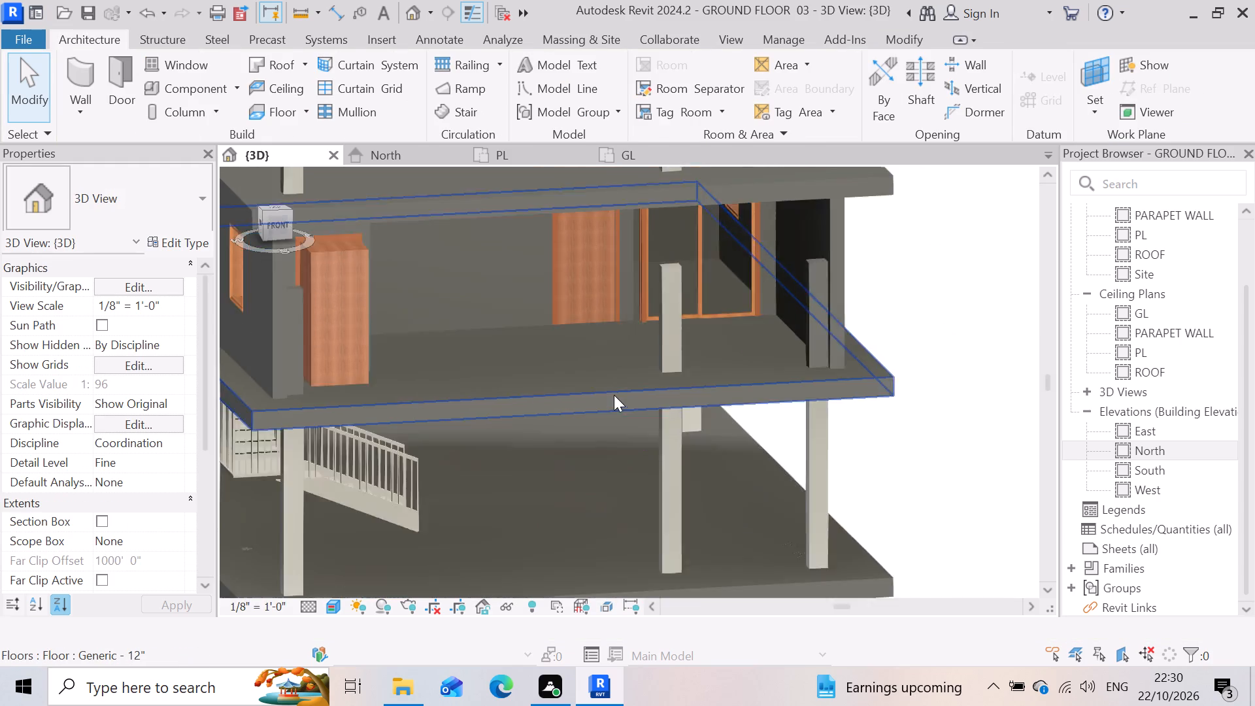
{"action": "scroll", "coordinate": [820, 371], "scroll_direction": "up", "scroll_amount": 5}
{"action": "scroll", "coordinate": [911, 454], "scroll_direction": "down", "scroll_amount": 5}
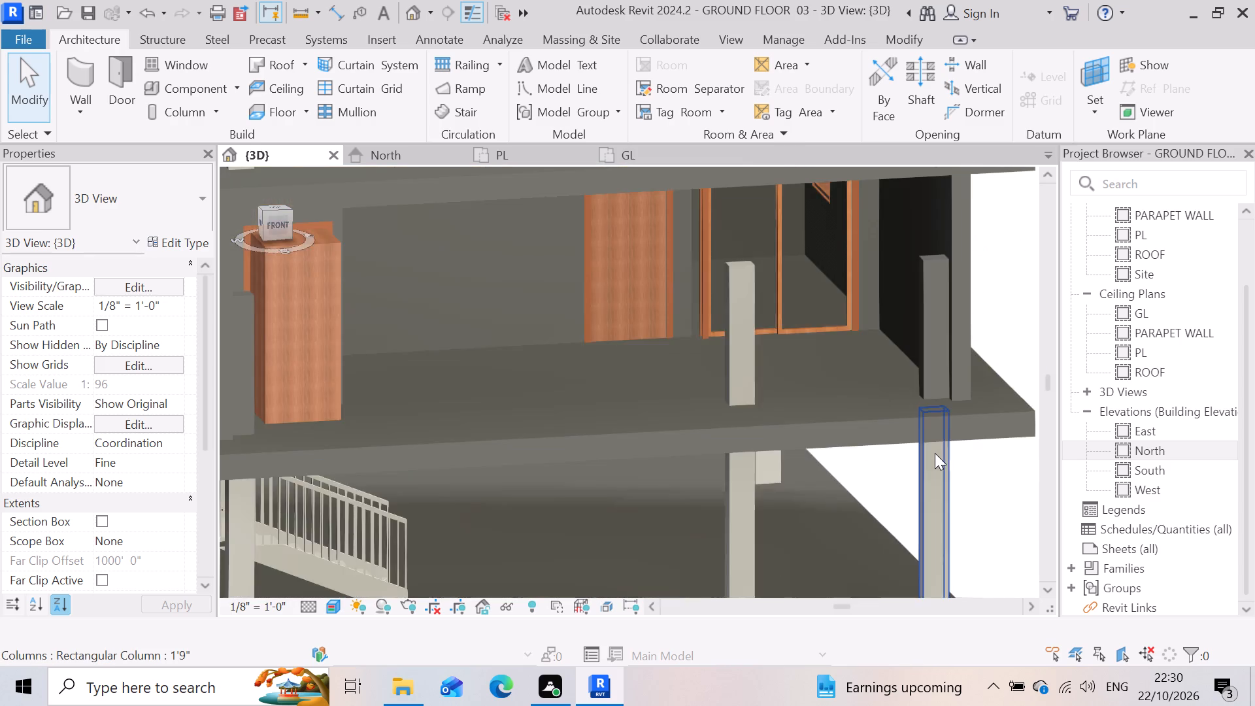
{"action": "scroll", "coordinate": [935, 453], "scroll_direction": "down", "scroll_amount": 4}
{"action": "scroll", "coordinate": [560, 380], "scroll_direction": "up", "scroll_amount": 3}
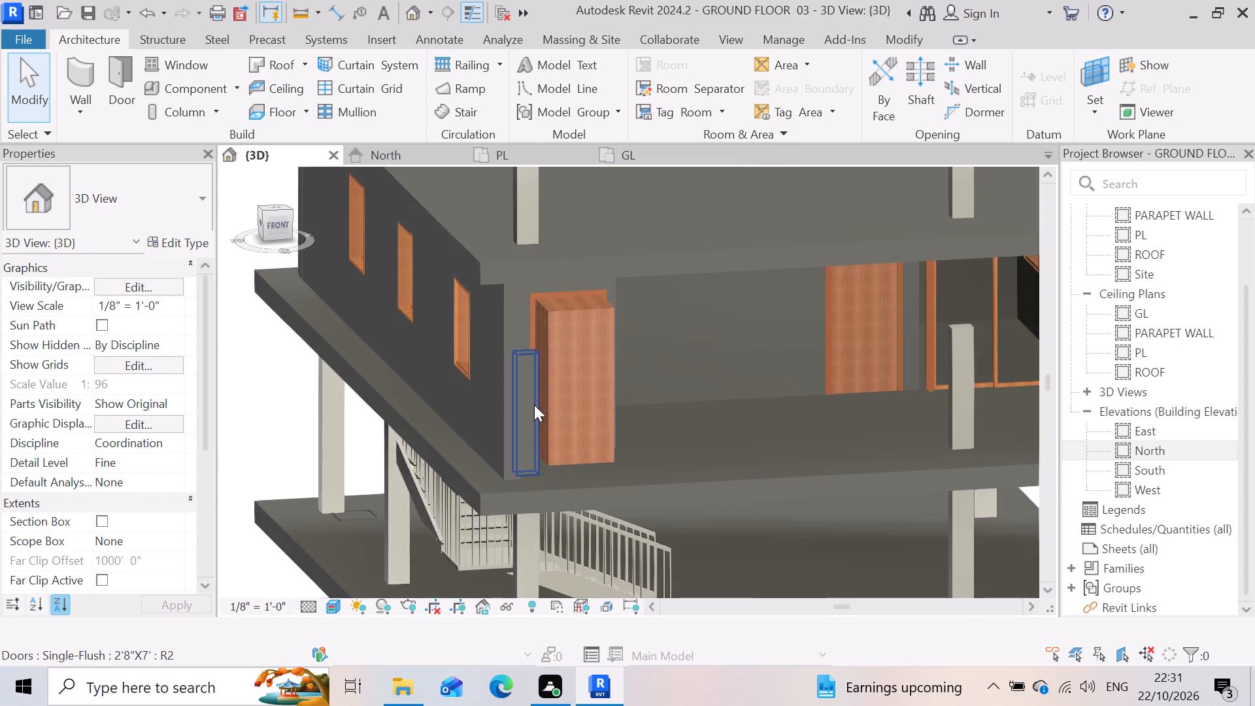
{"action": "left_click", "coordinate": [565, 400]}
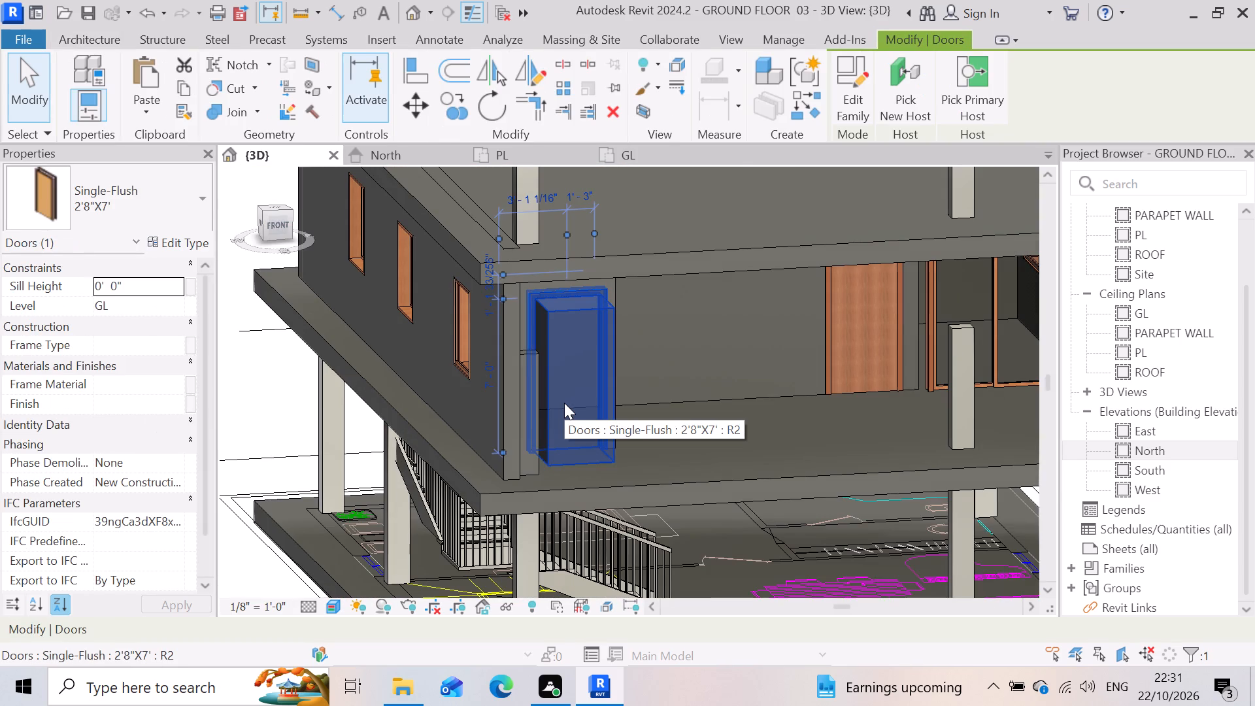
{"action": "key", "text": "Delete"}
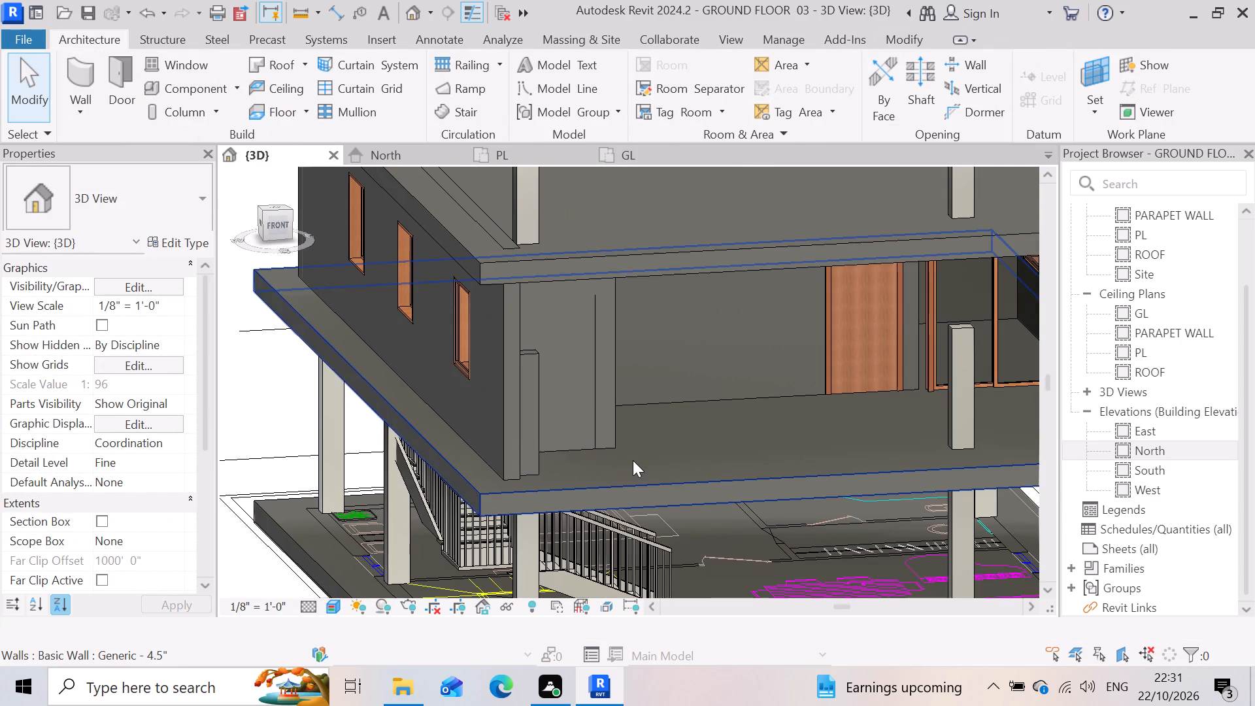
{"action": "scroll", "coordinate": [637, 450], "scroll_direction": "down", "scroll_amount": 7}
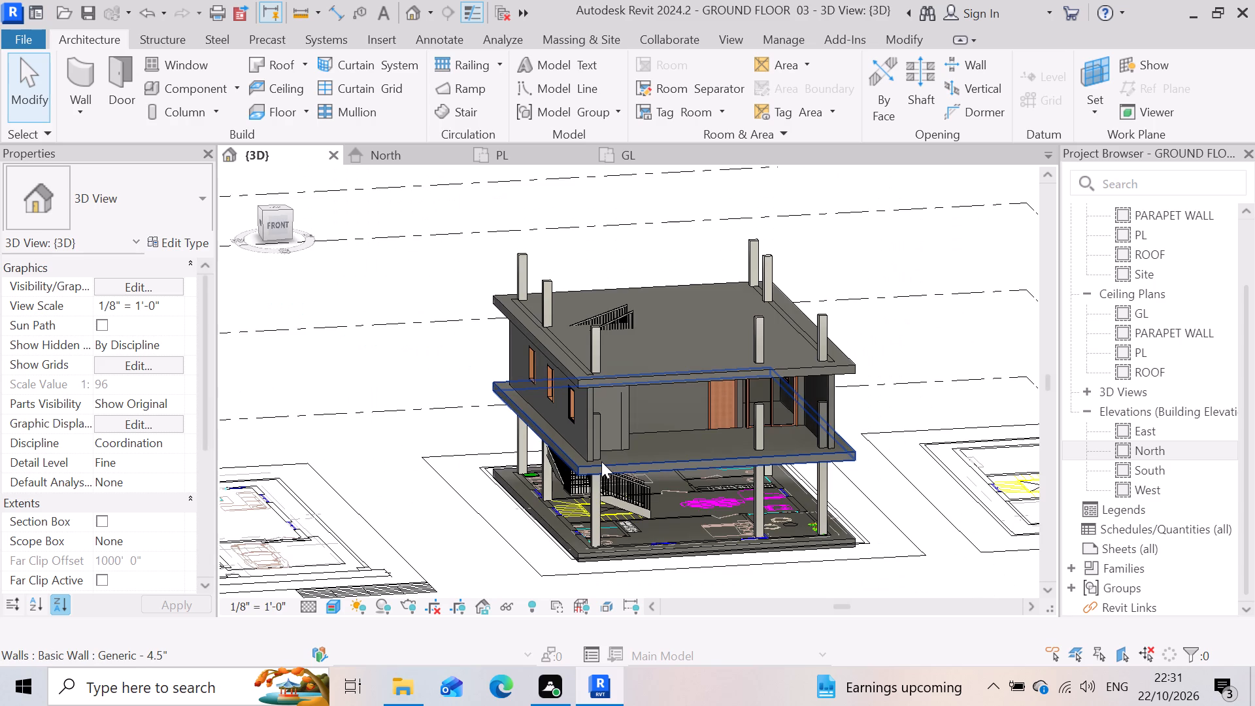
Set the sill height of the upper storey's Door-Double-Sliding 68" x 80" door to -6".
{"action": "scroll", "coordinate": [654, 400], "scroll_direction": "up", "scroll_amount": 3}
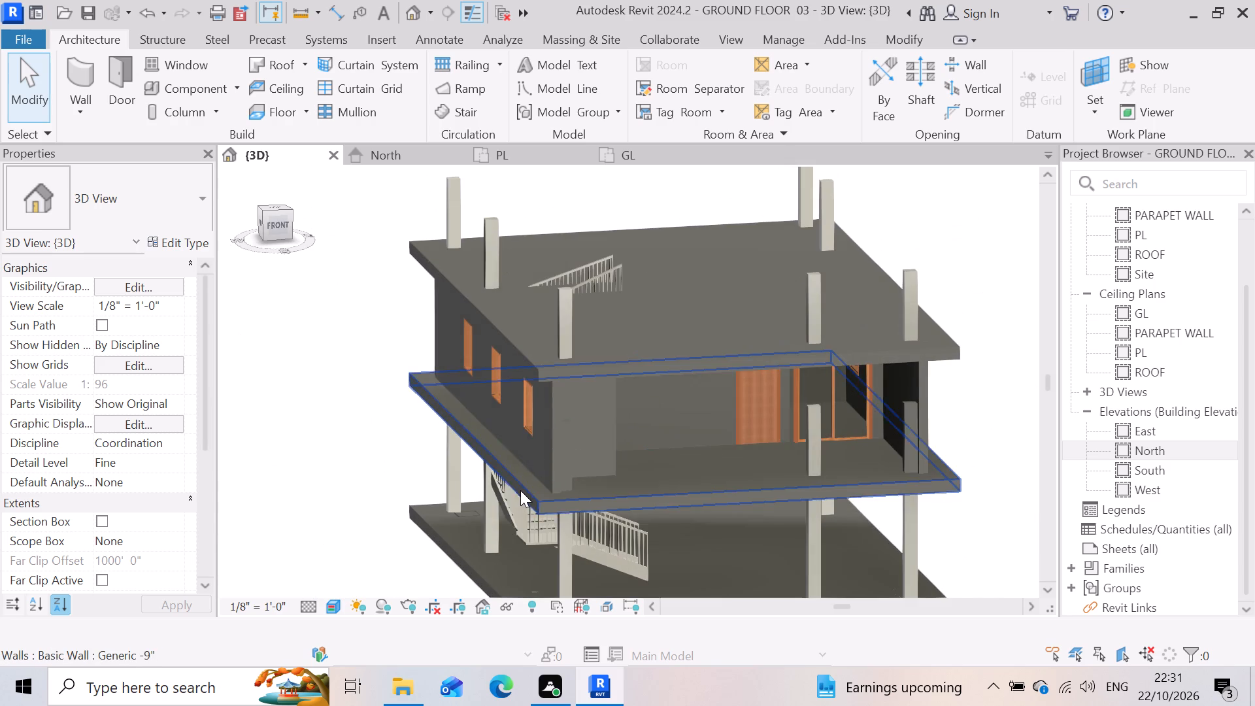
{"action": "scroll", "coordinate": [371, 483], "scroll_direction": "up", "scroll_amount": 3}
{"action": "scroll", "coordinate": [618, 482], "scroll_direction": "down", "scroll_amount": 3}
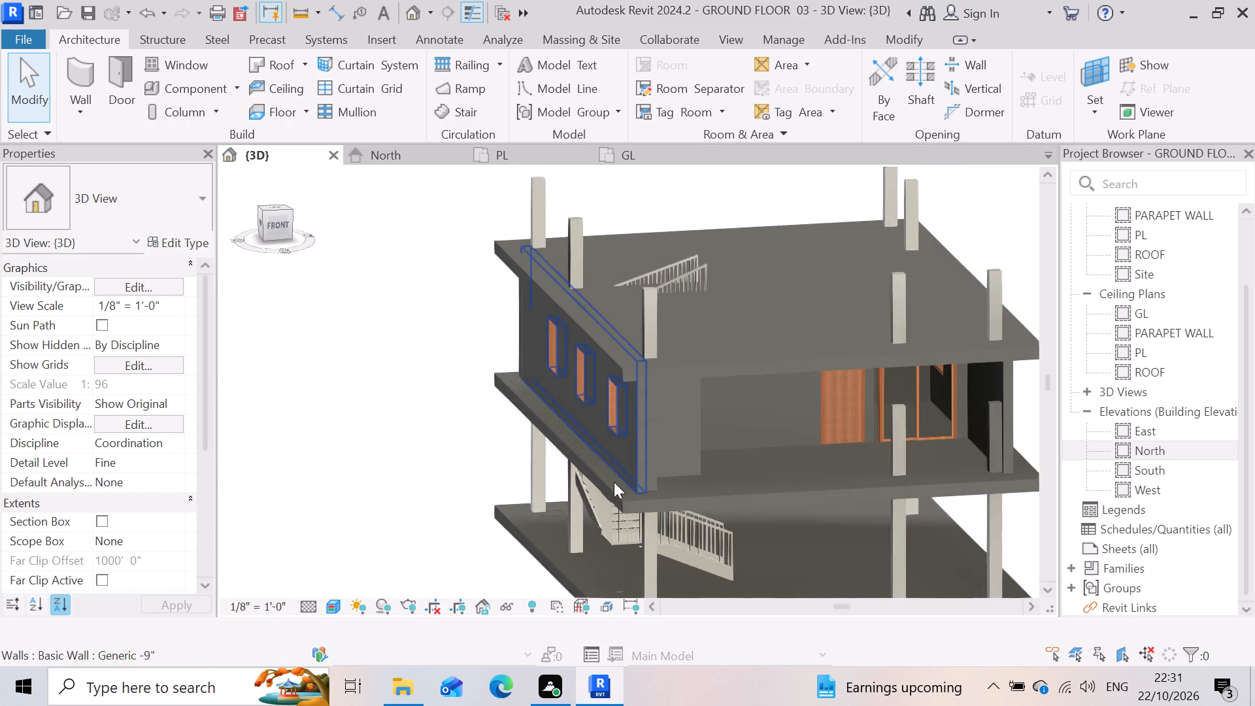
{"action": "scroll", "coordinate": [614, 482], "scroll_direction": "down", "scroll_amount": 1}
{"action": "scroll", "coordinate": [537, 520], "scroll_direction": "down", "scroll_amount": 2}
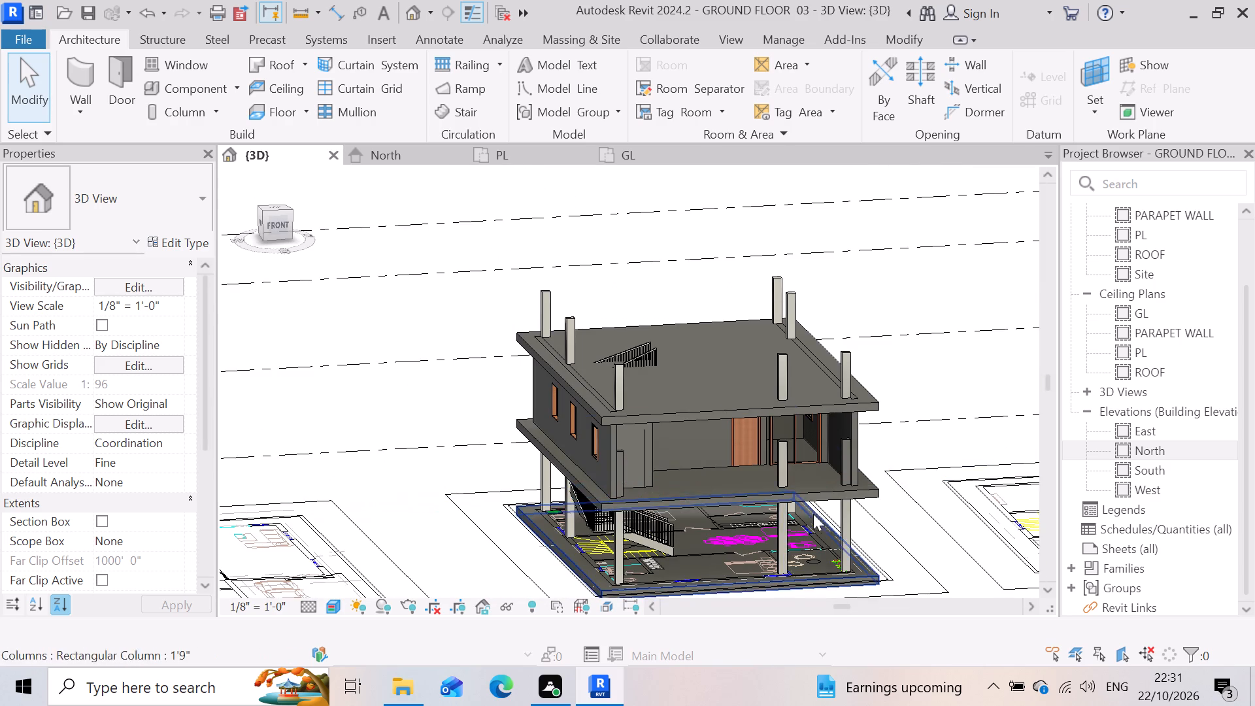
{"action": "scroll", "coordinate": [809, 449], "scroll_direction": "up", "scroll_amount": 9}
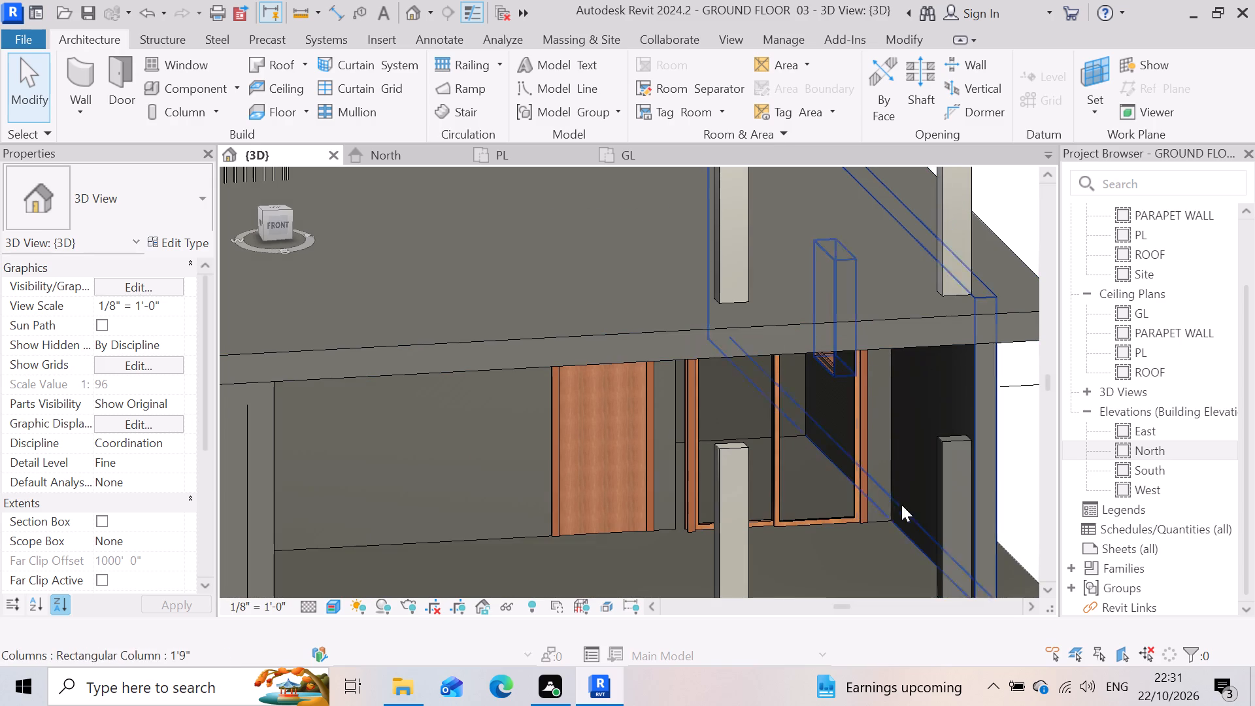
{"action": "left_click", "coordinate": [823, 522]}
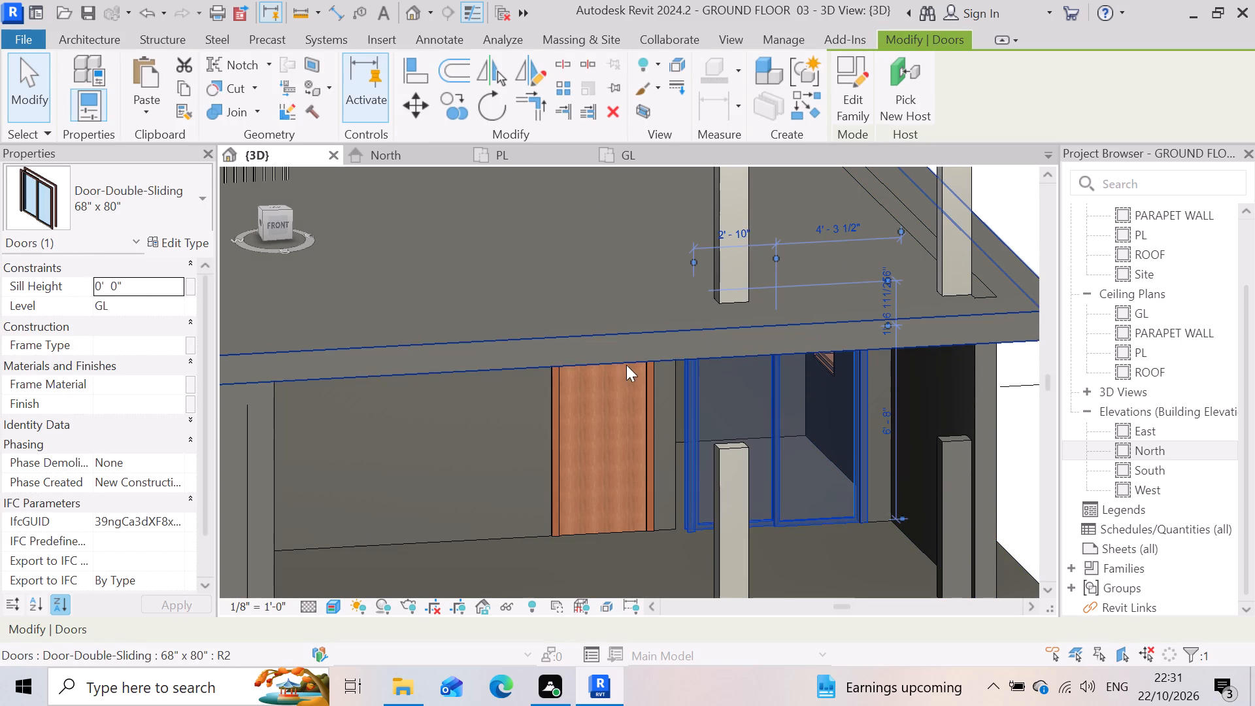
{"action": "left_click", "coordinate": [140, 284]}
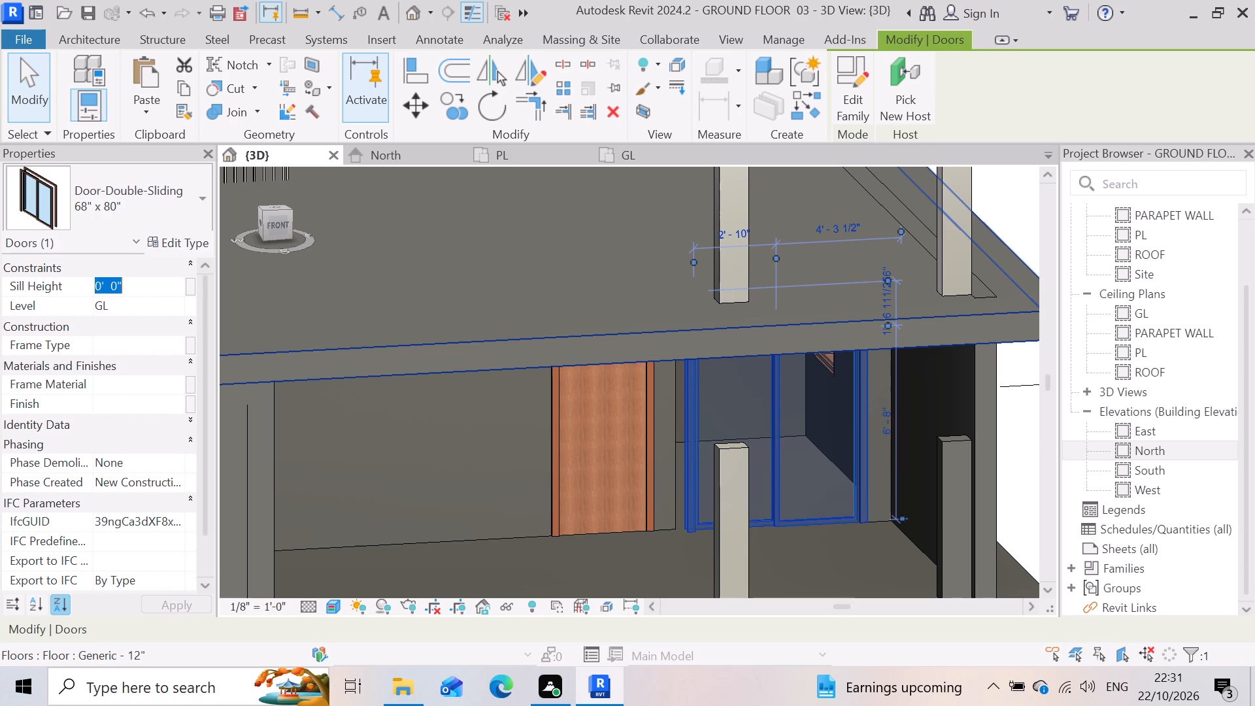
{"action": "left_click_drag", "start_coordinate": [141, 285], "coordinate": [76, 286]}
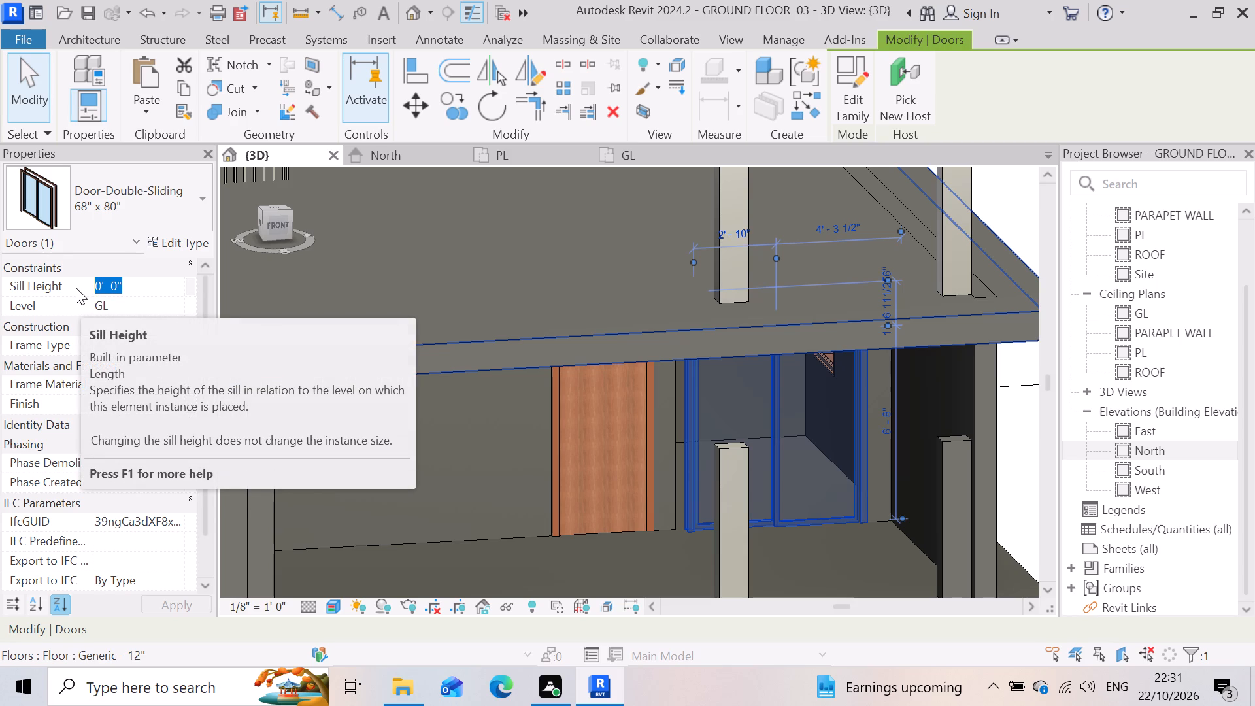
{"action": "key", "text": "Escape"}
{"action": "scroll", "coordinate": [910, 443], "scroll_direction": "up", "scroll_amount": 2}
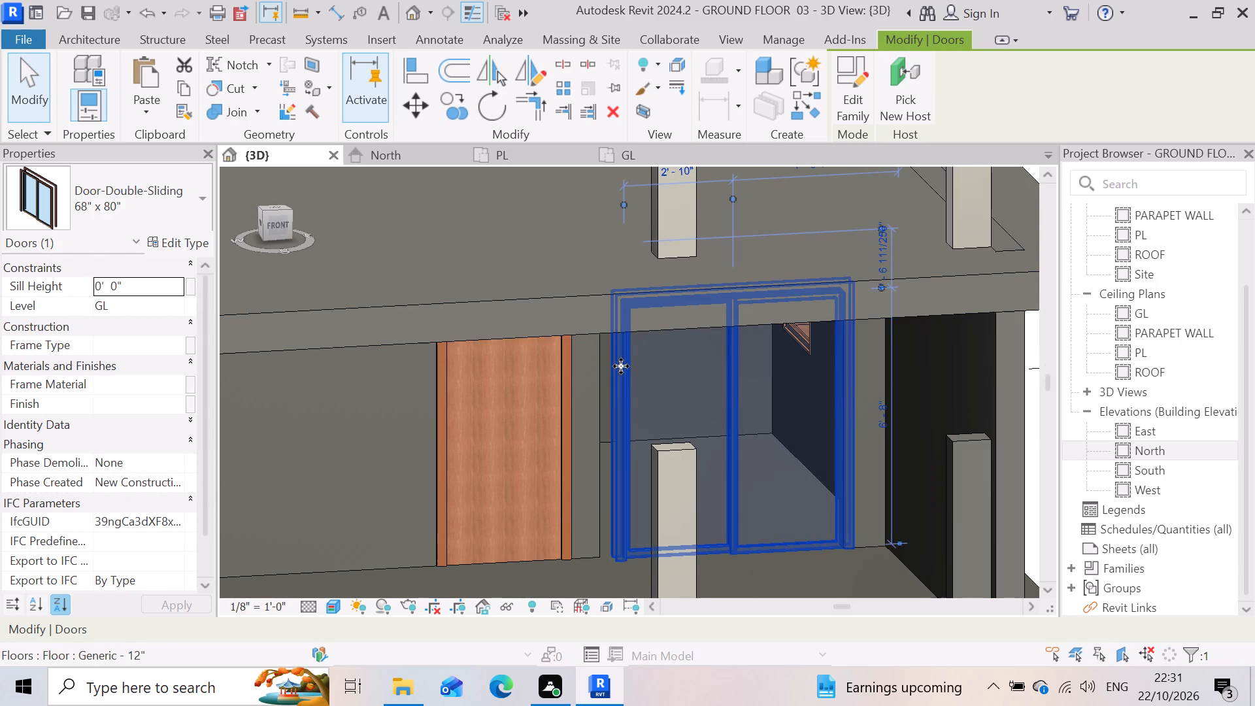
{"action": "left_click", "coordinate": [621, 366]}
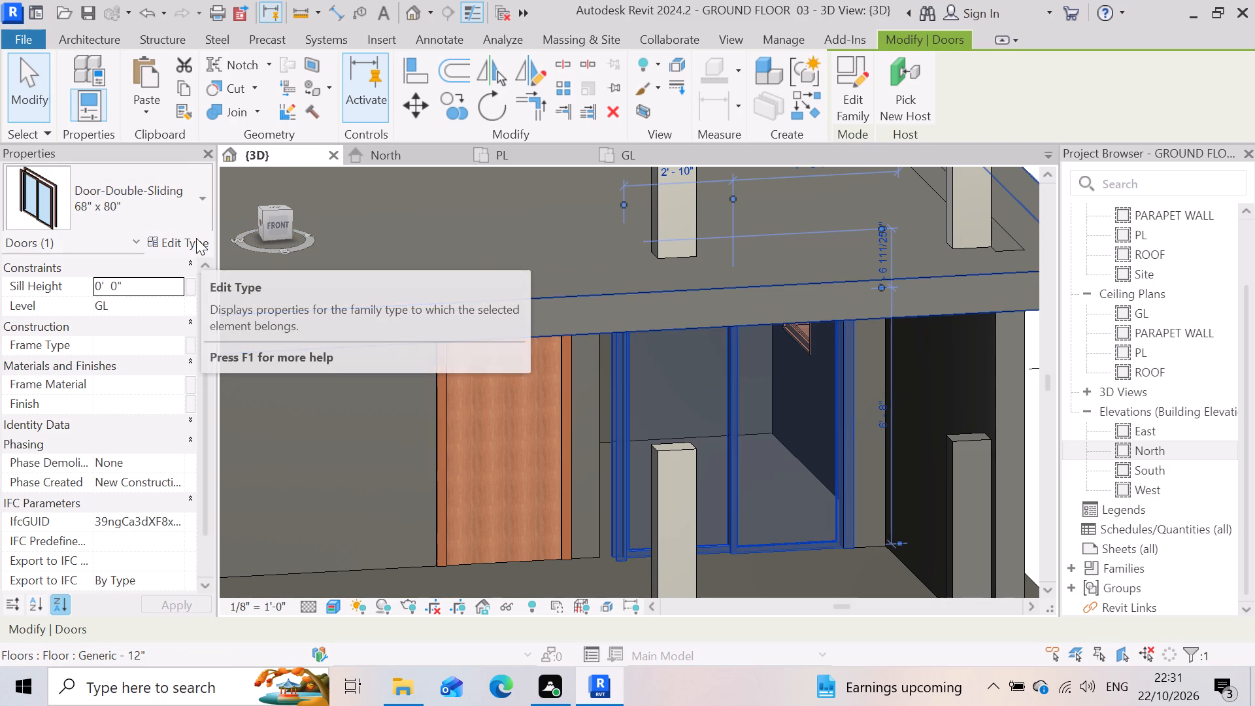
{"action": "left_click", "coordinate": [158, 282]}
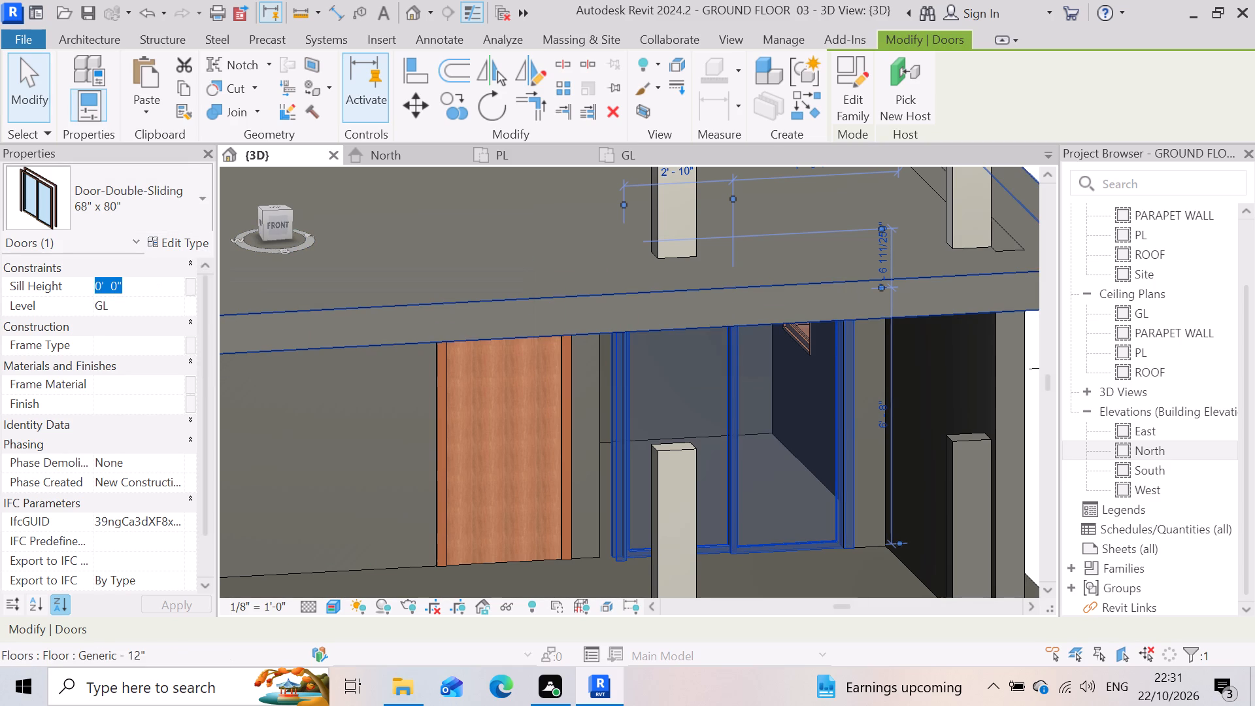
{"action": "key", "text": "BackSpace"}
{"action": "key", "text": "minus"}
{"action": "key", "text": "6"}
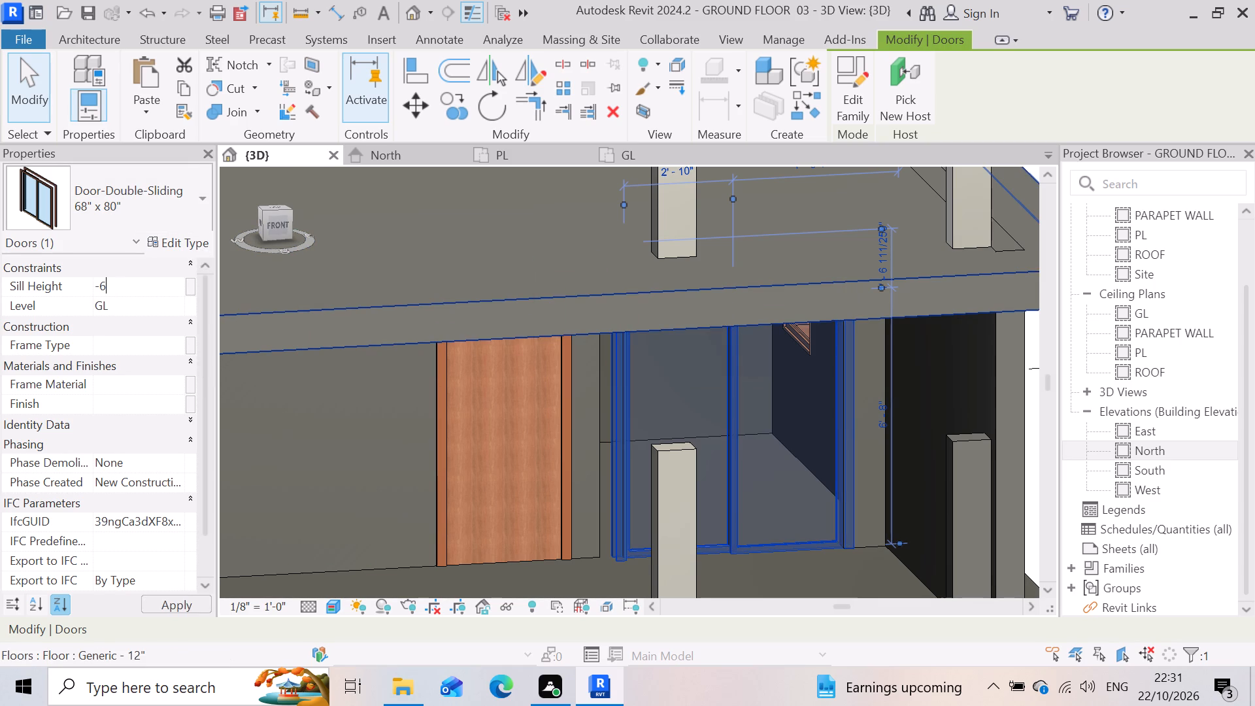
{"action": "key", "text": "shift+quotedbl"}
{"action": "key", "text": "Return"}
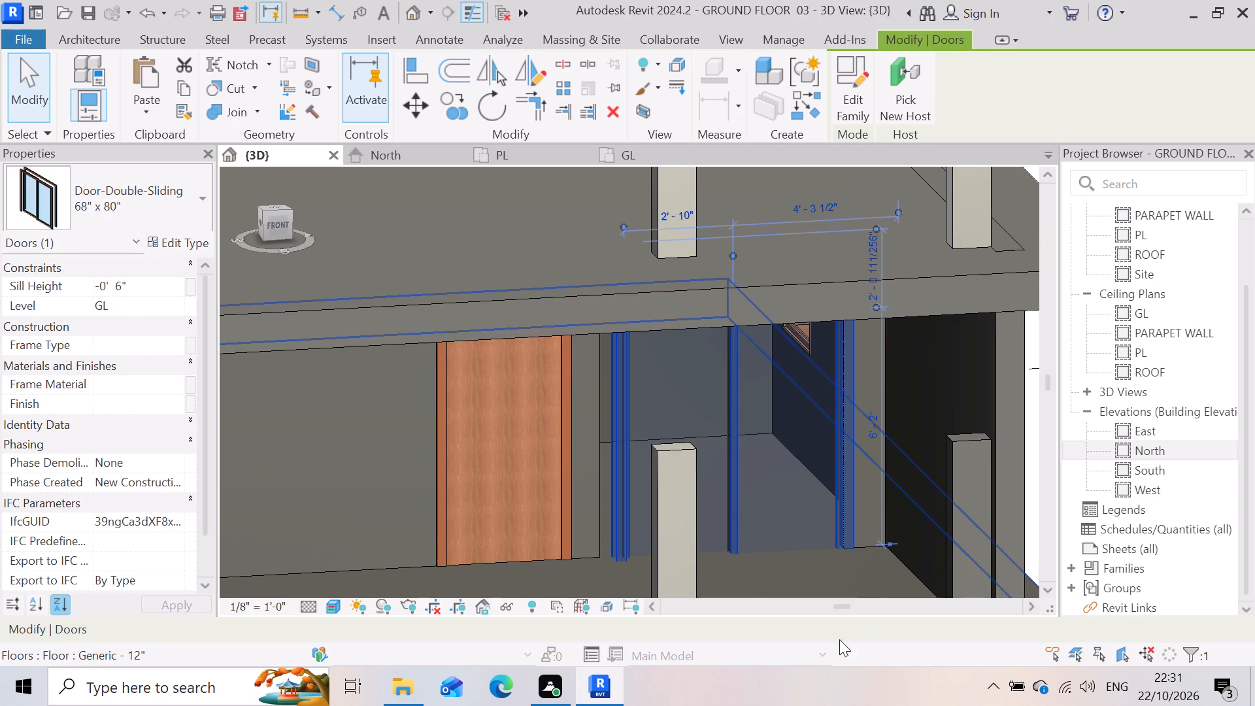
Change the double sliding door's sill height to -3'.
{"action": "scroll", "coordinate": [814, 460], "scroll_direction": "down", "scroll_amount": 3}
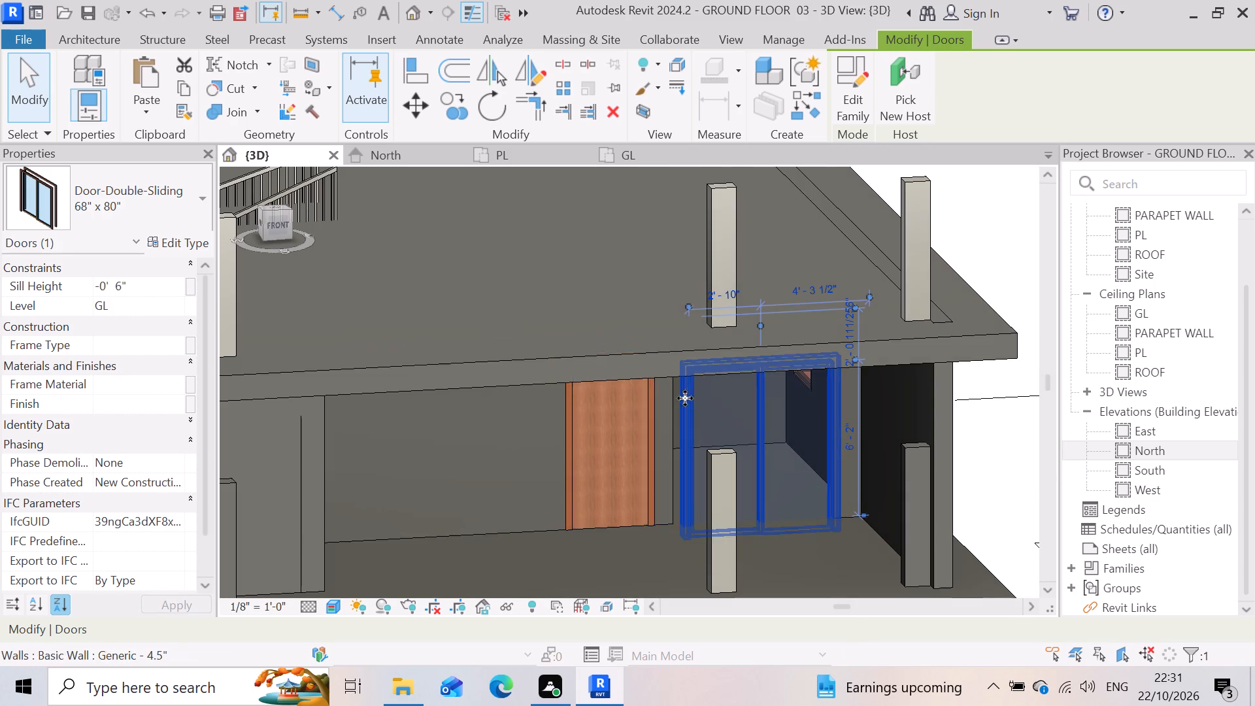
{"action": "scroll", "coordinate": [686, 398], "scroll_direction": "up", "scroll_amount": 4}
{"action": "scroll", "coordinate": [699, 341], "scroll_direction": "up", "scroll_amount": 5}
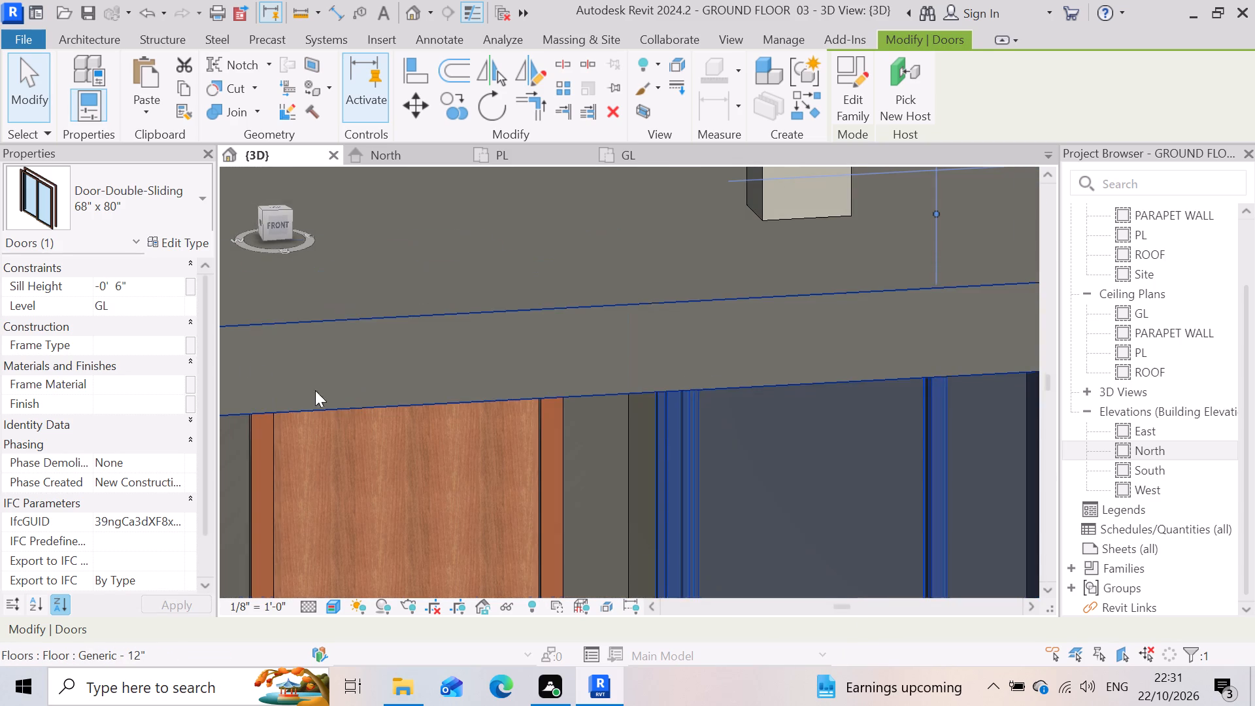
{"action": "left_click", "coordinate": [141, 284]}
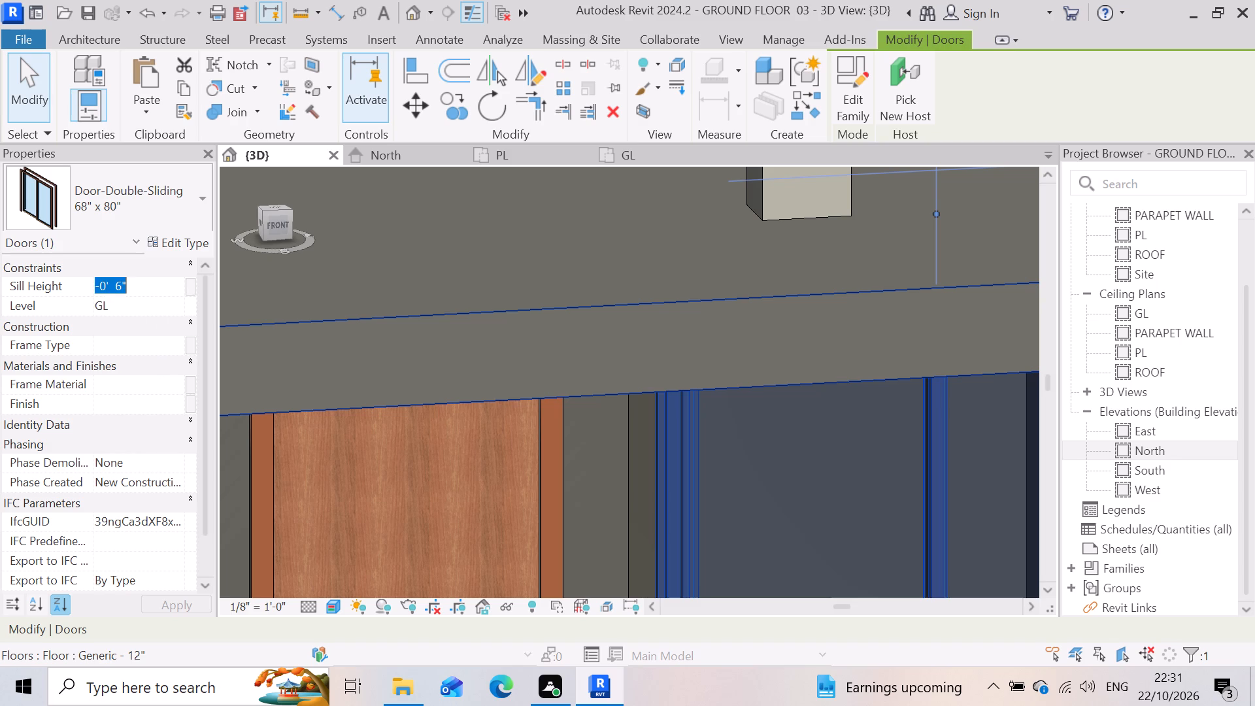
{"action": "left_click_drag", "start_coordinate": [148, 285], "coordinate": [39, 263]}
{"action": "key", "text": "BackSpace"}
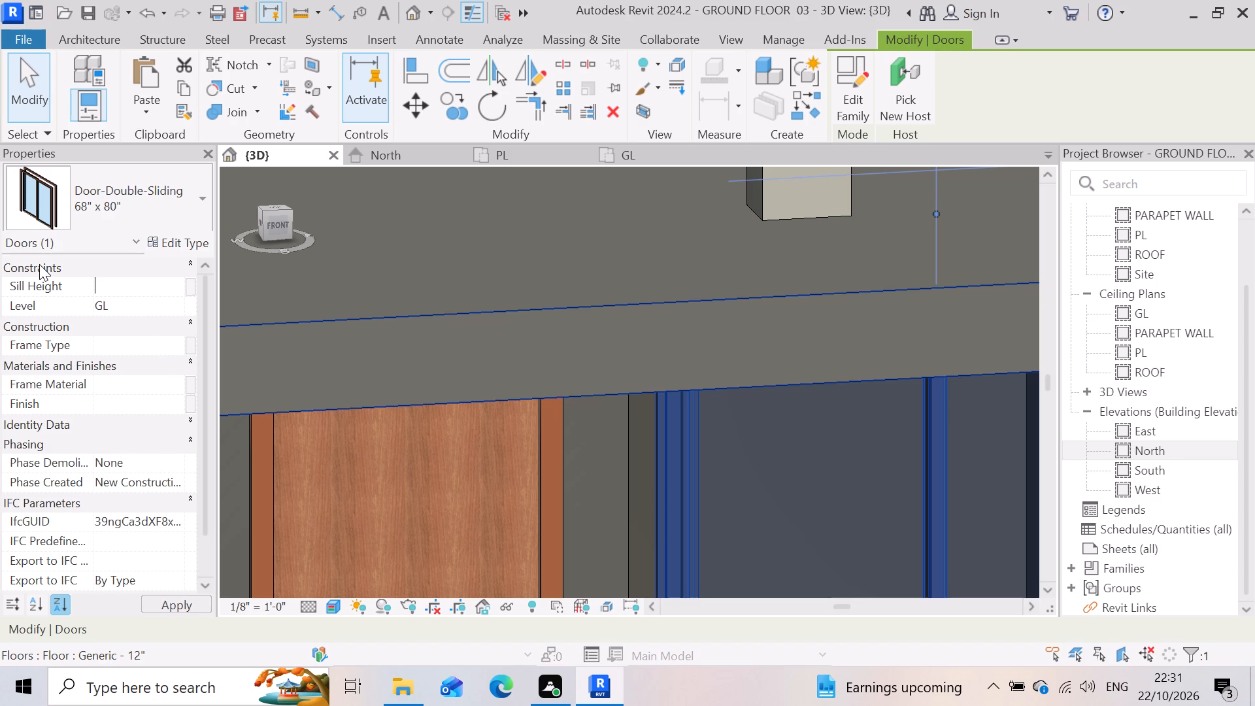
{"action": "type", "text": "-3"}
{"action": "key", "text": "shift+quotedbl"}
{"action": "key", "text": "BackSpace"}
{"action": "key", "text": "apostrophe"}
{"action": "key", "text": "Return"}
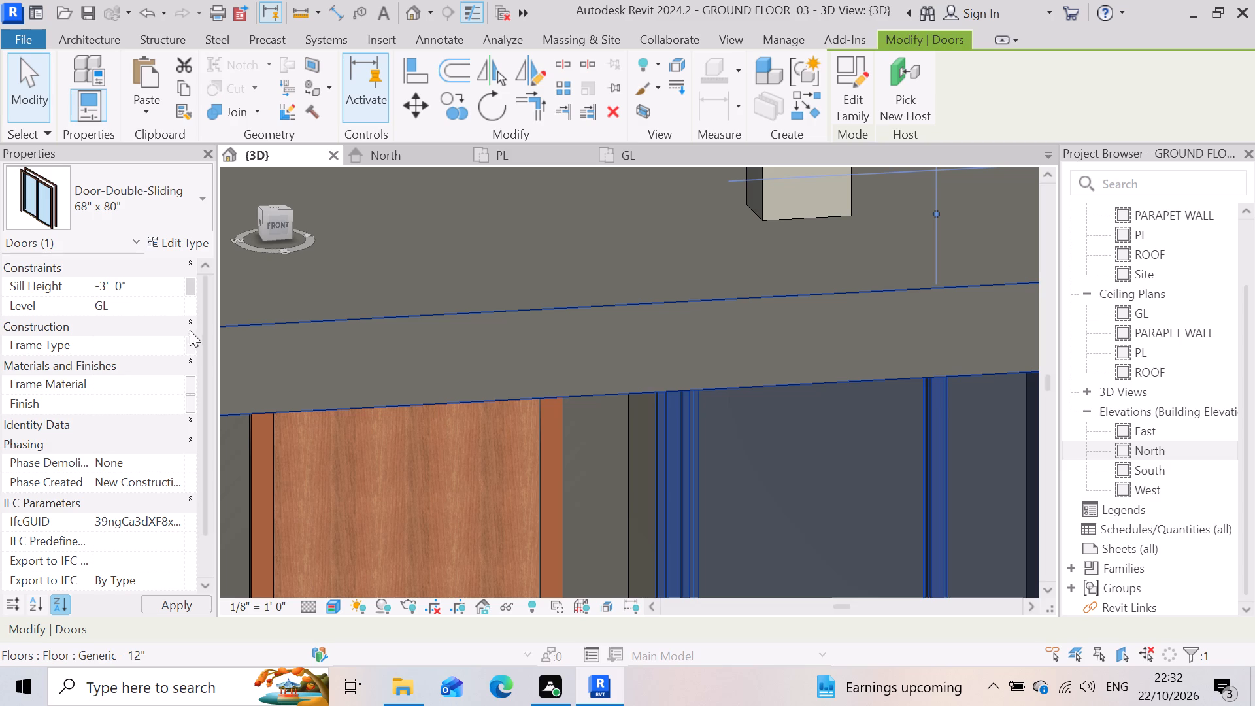
Set the double sliding door's sill height to -1' 0" and deselect the door.
{"action": "scroll", "coordinate": [562, 387], "scroll_direction": "down", "scroll_amount": 3}
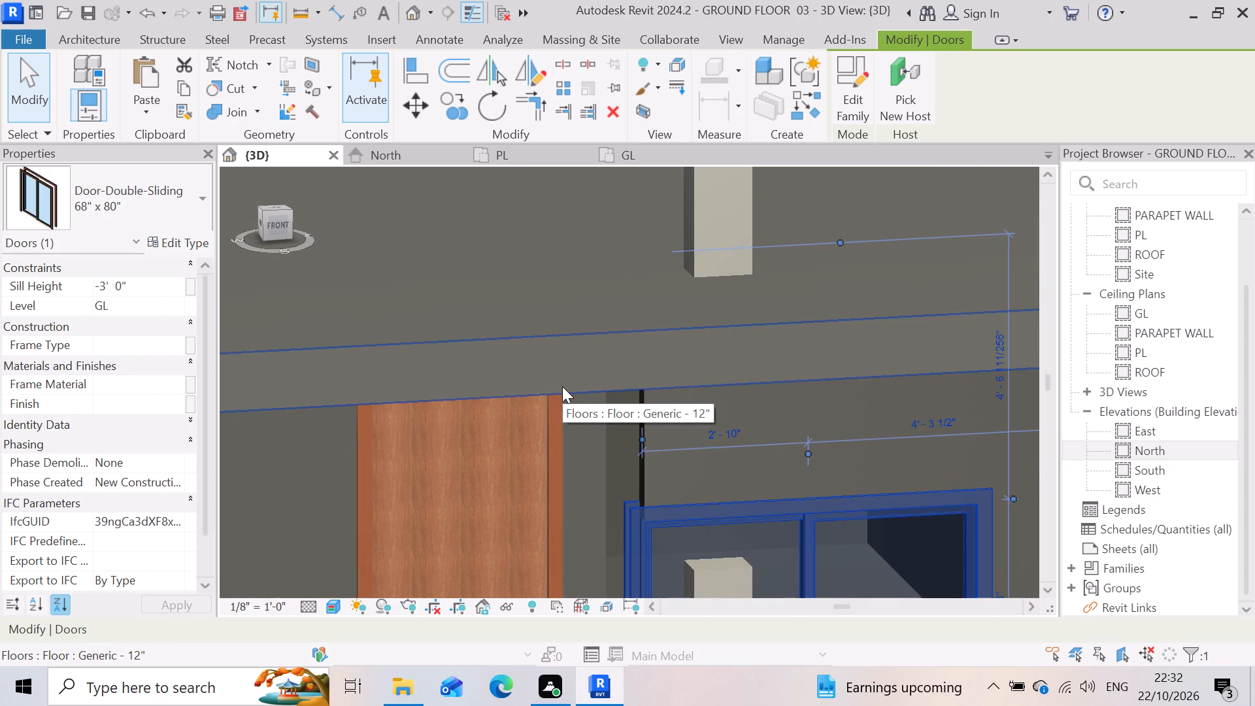
{"action": "scroll", "coordinate": [562, 386], "scroll_direction": "down", "scroll_amount": 4}
{"action": "scroll", "coordinate": [722, 519], "scroll_direction": "down", "scroll_amount": 1}
{"action": "scroll", "coordinate": [727, 518], "scroll_direction": "up", "scroll_amount": 4}
{"action": "scroll", "coordinate": [796, 370], "scroll_direction": "down", "scroll_amount": 4}
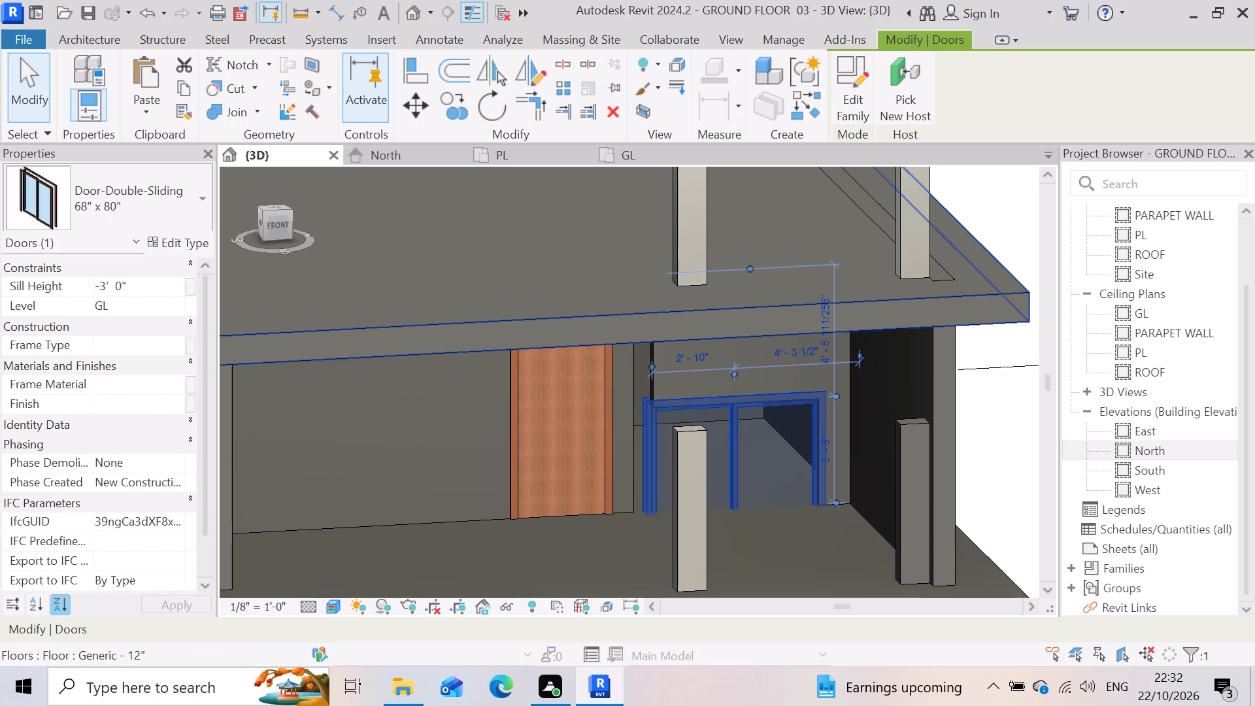
{"action": "left_click", "coordinate": [108, 282]}
{"action": "key", "text": "BackSpace"}
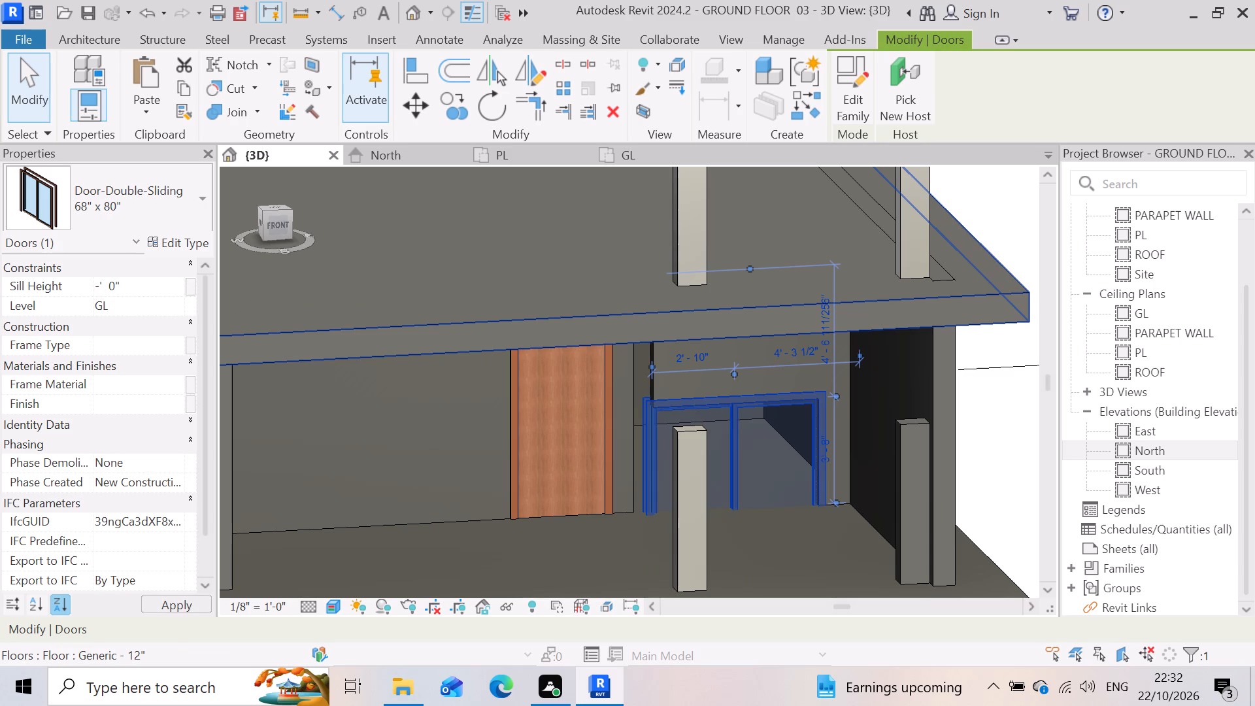
{"action": "key", "text": "1"}
{"action": "key", "text": "Return"}
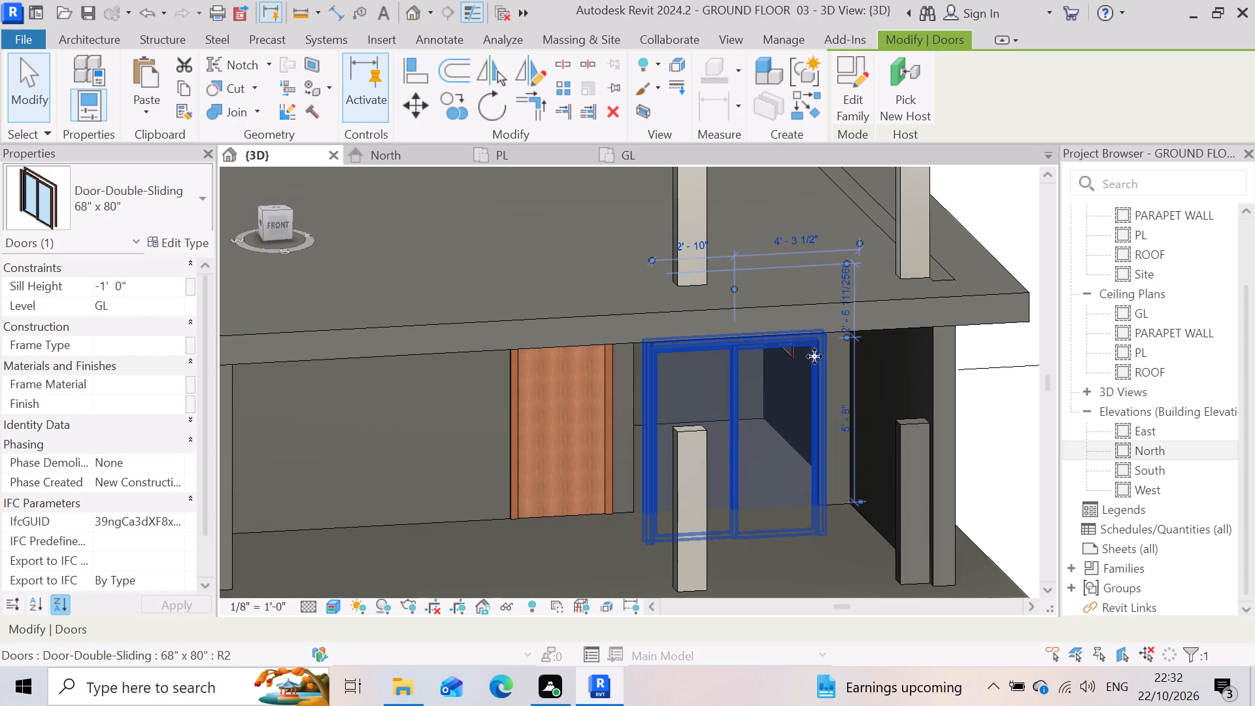
{"action": "scroll", "coordinate": [815, 354], "scroll_direction": "down", "scroll_amount": 4}
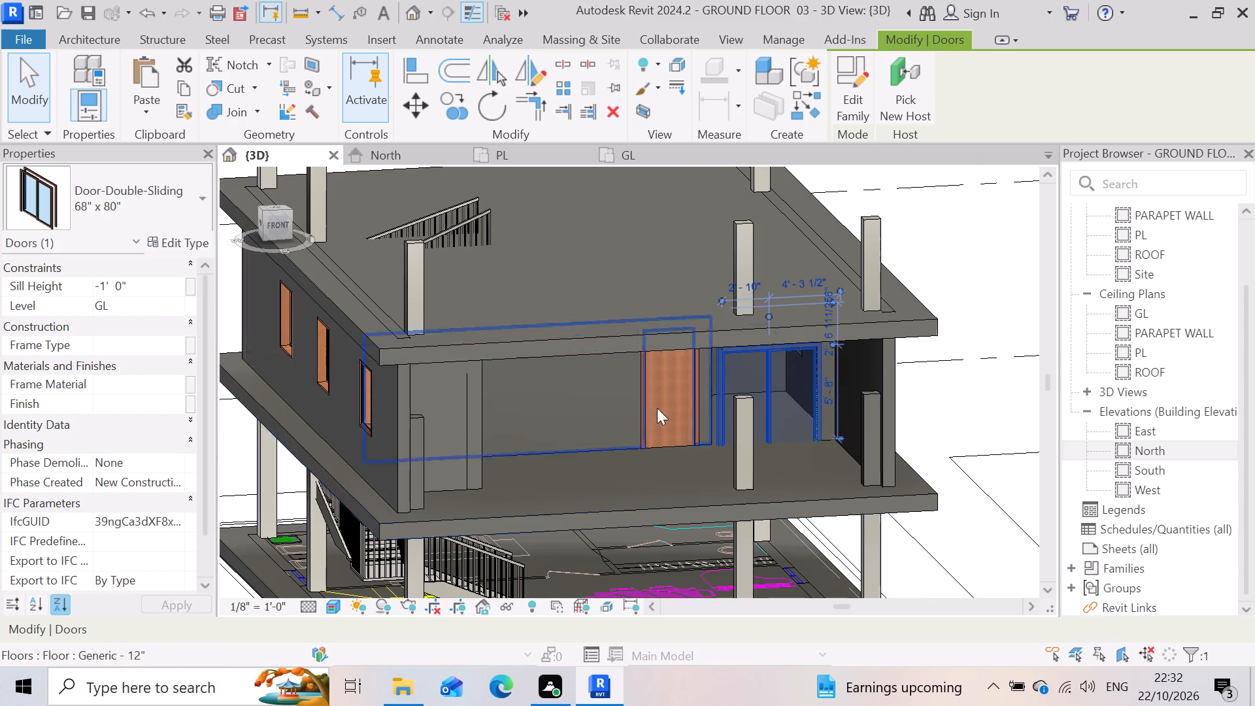
{"action": "scroll", "coordinate": [709, 326], "scroll_direction": "down", "scroll_amount": 5}
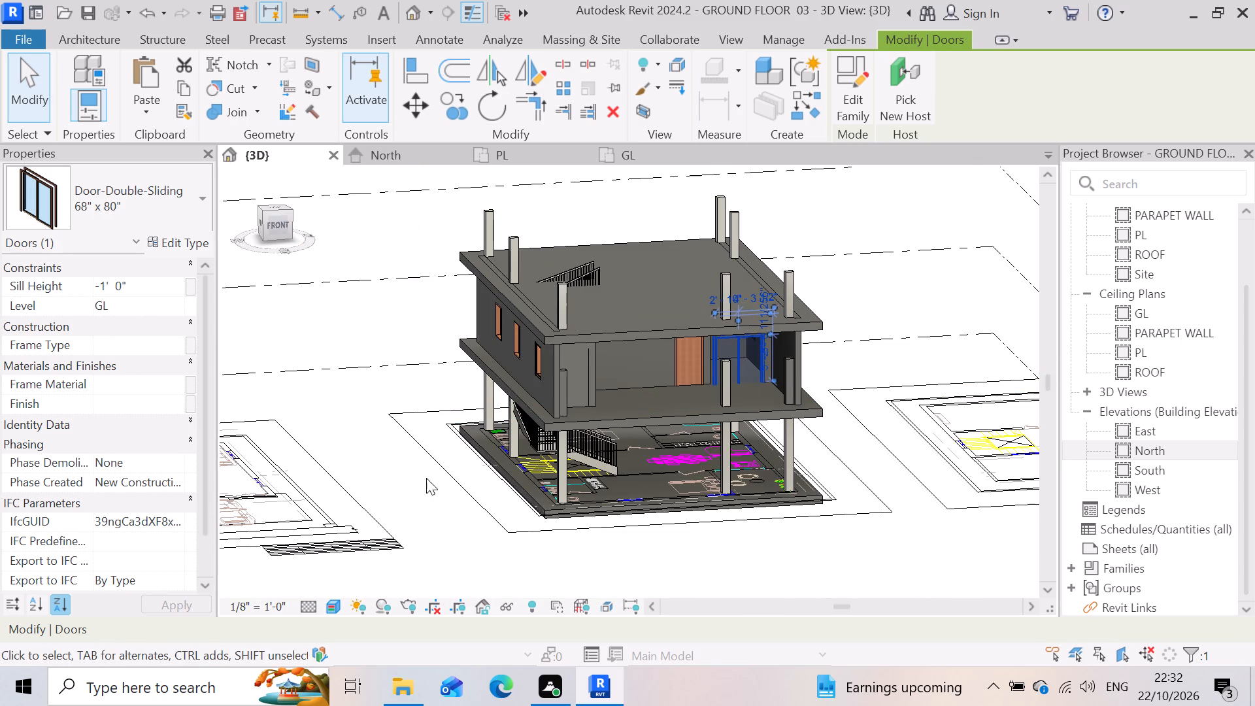
{"action": "left_click", "coordinate": [396, 503]}
Examine the upper storey's open front in 3D, comparing the short front columns with the side wall, slabs and sliding door.
{"action": "scroll", "coordinate": [813, 399], "scroll_direction": "up", "scroll_amount": 3}
{"action": "scroll", "coordinate": [678, 295], "scroll_direction": "up", "scroll_amount": 3}
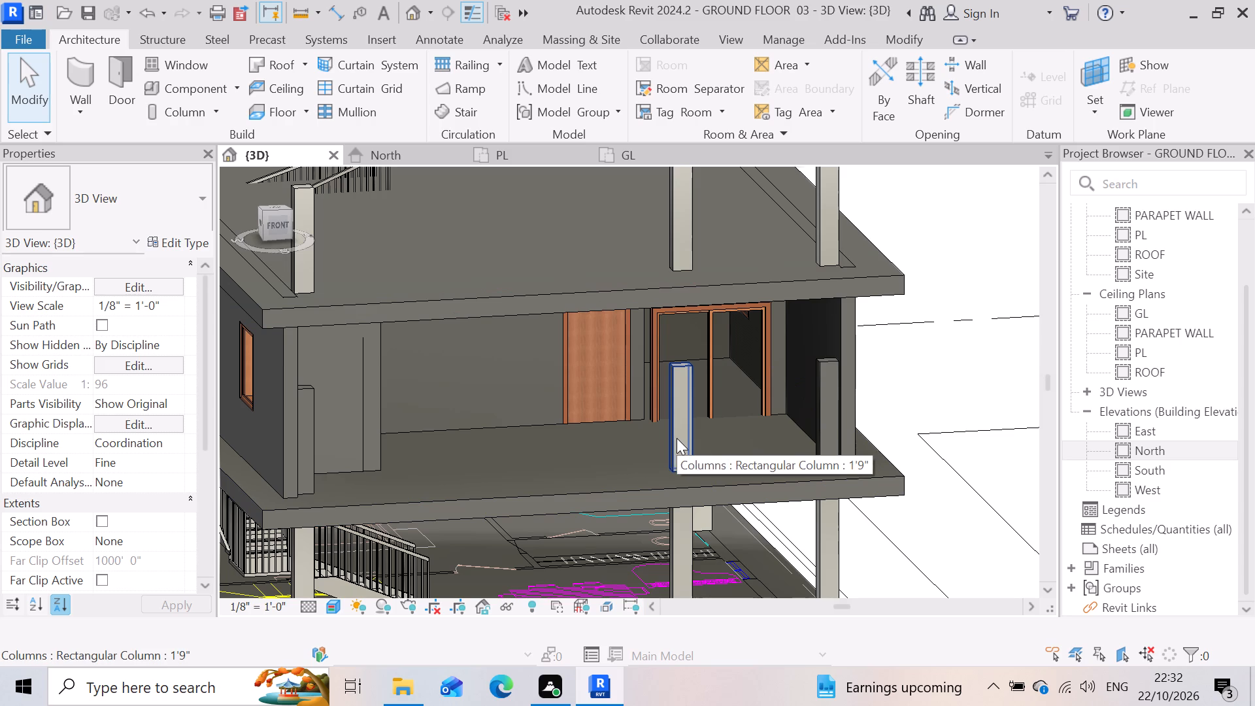
{"action": "scroll", "coordinate": [855, 440], "scroll_direction": "up", "scroll_amount": 4}
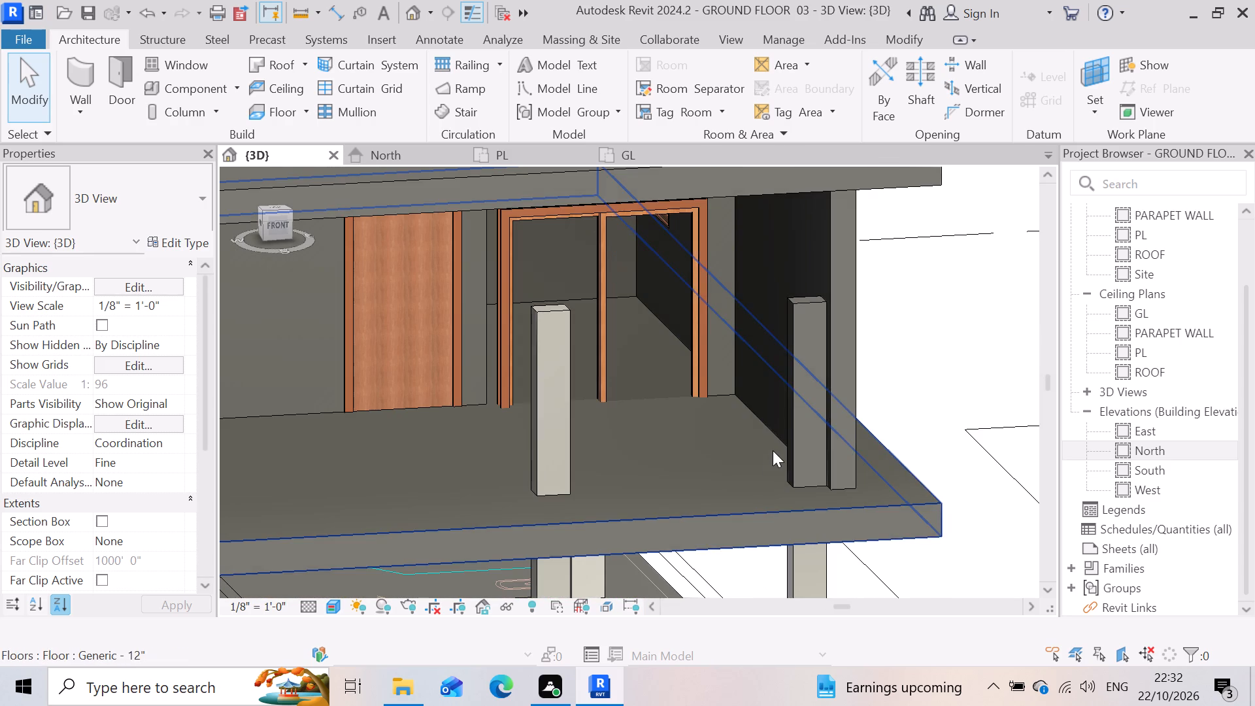
{"action": "scroll", "coordinate": [826, 414], "scroll_direction": "down", "scroll_amount": 4}
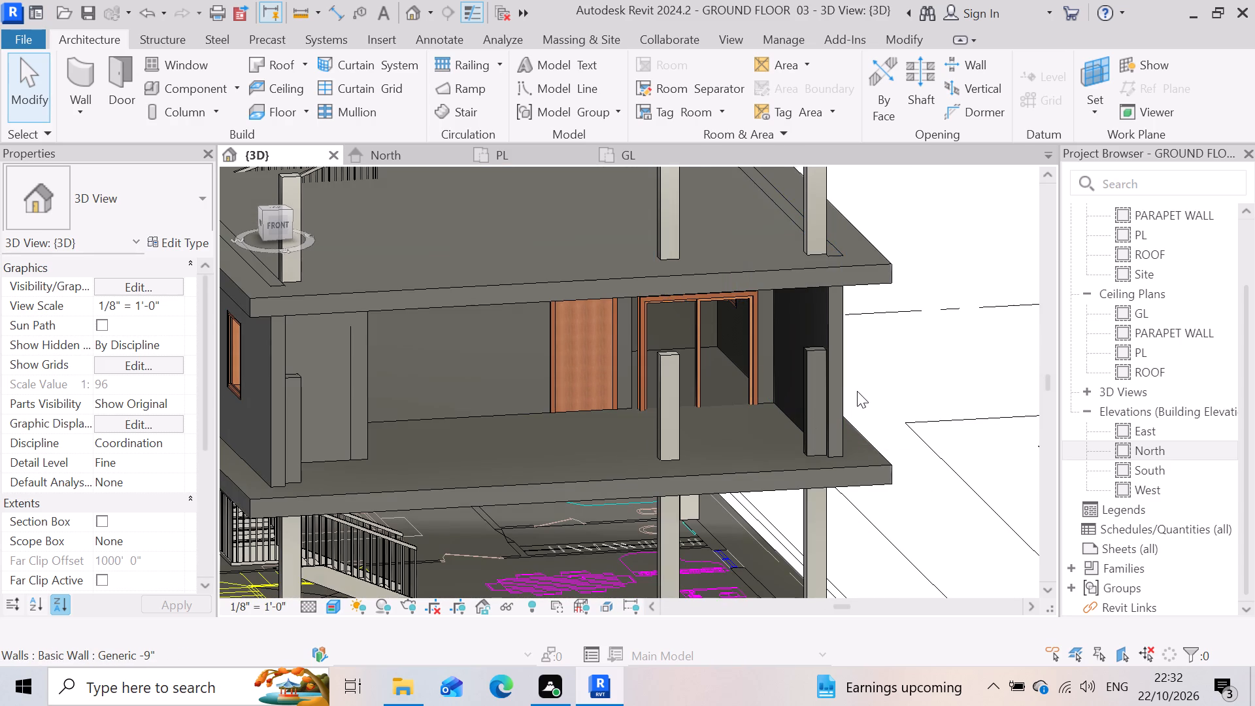
{"action": "scroll", "coordinate": [860, 387], "scroll_direction": "down", "scroll_amount": 3}
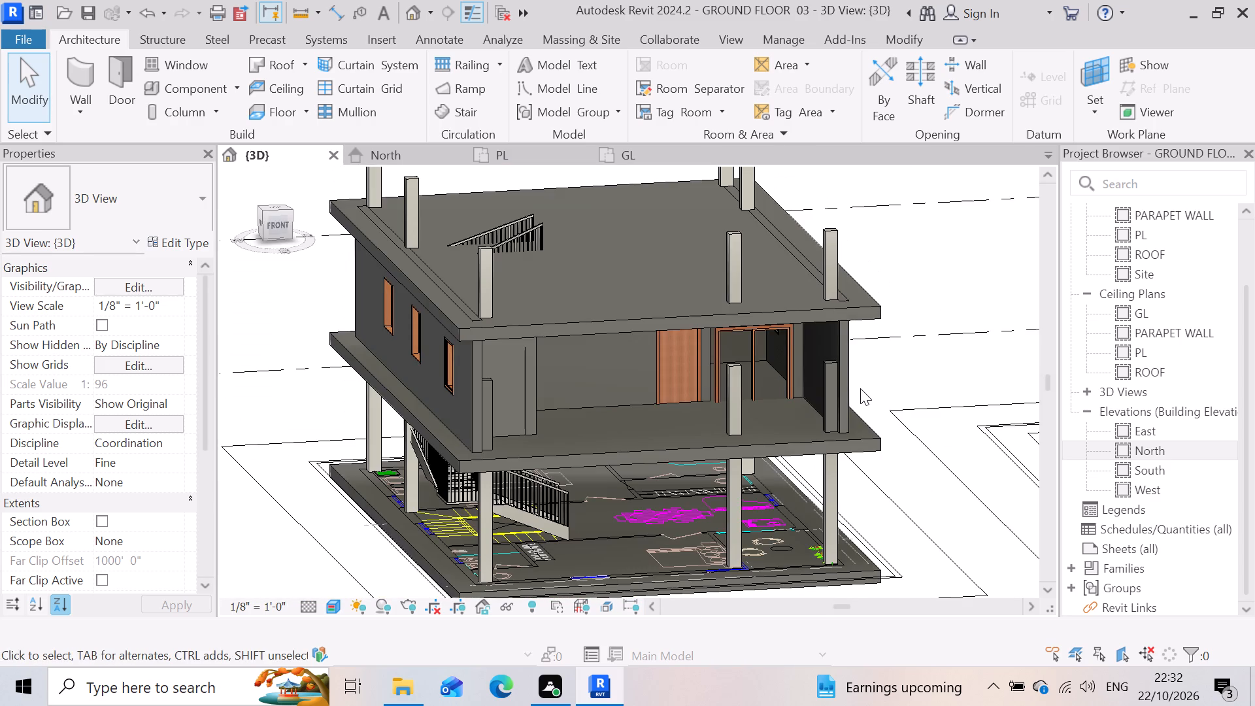
{"action": "scroll", "coordinate": [828, 437], "scroll_direction": "up", "scroll_amount": 6}
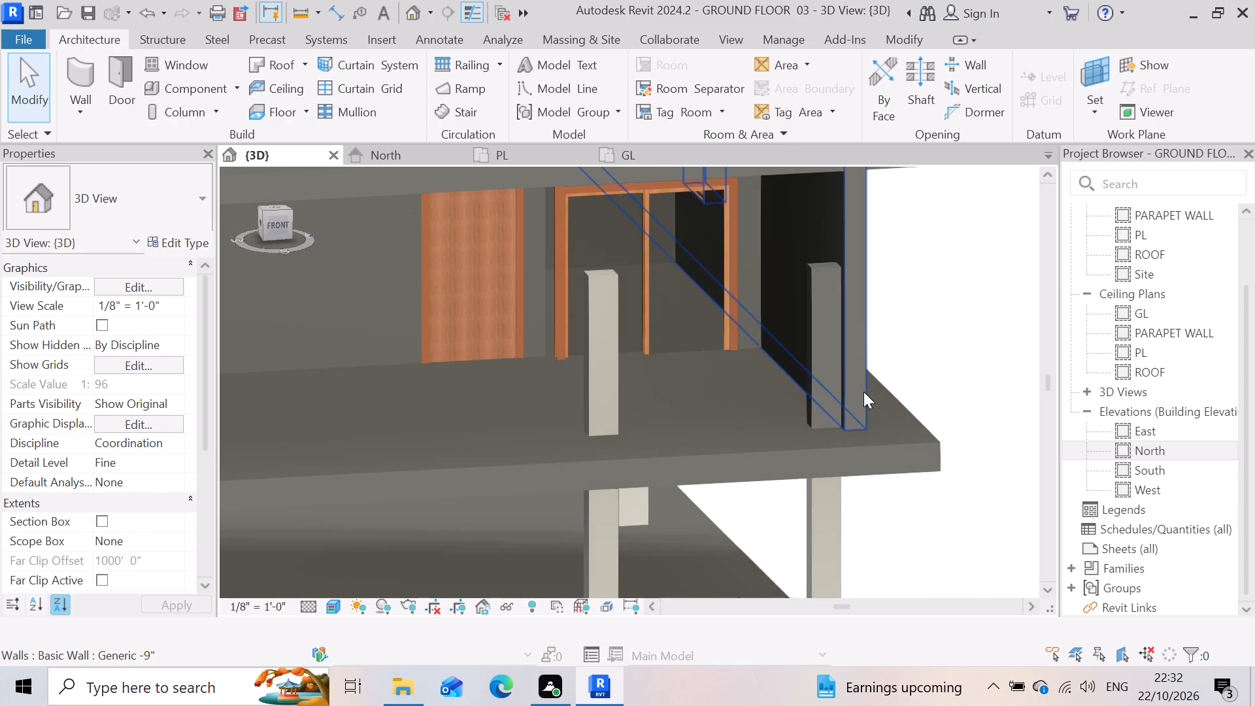
{"action": "scroll", "coordinate": [831, 381], "scroll_direction": "down", "scroll_amount": 4}
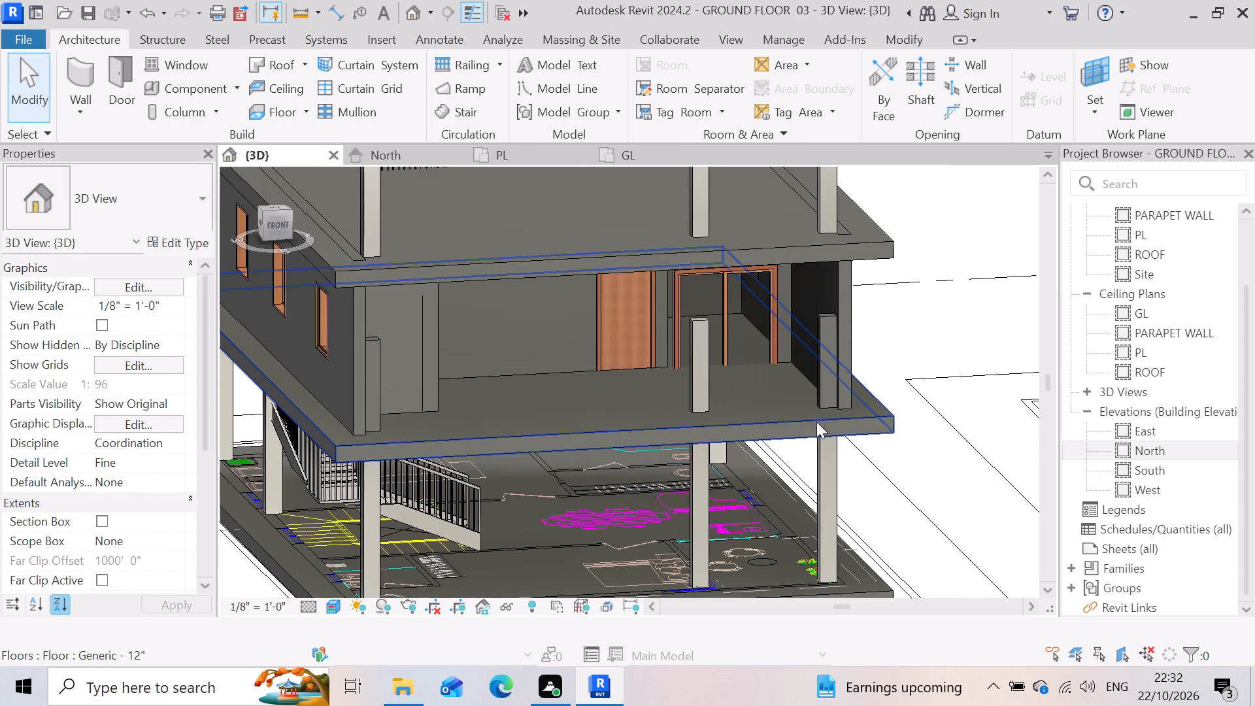
{"action": "scroll", "coordinate": [867, 326], "scroll_direction": "up", "scroll_amount": 6}
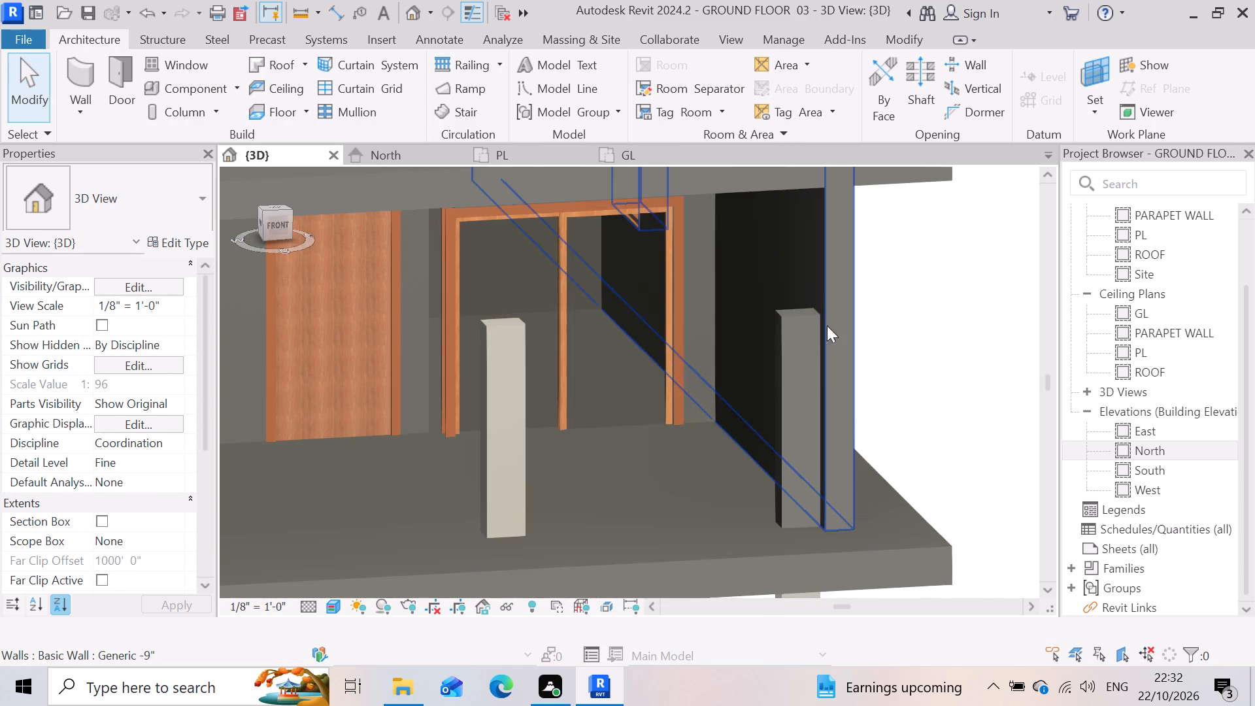
{"action": "scroll", "coordinate": [850, 414], "scroll_direction": "down", "scroll_amount": 5}
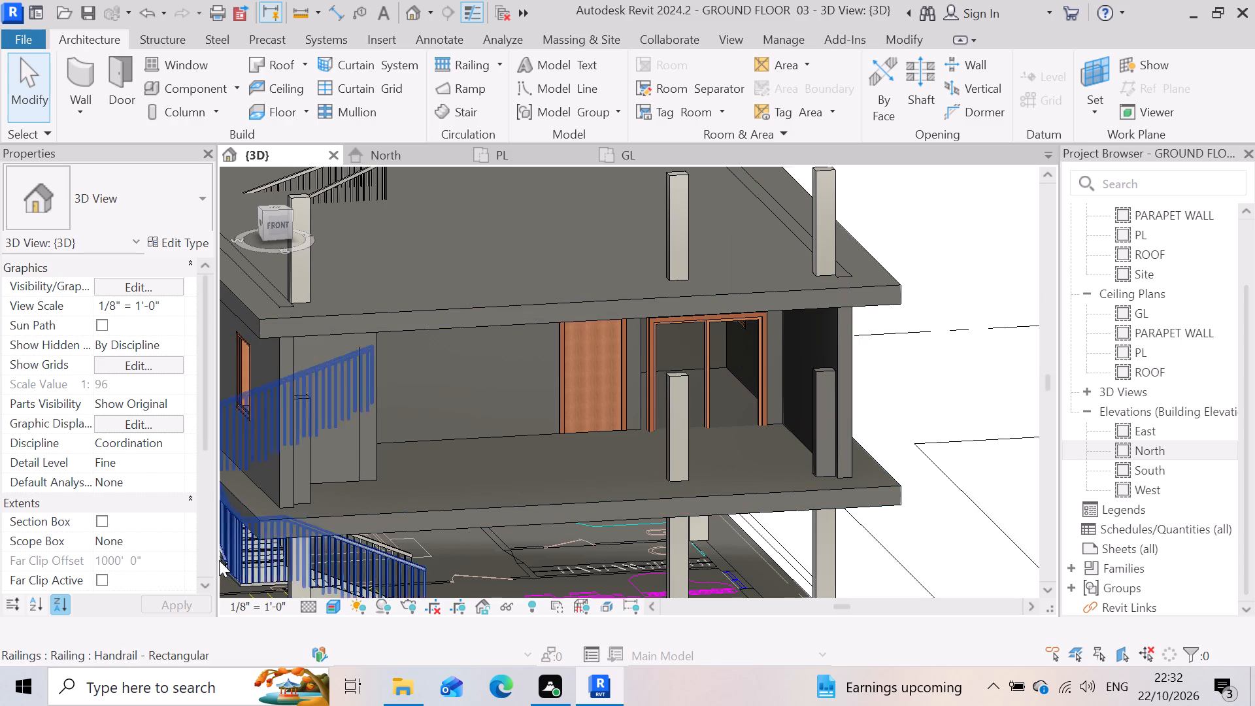
Delete the short 1'9" rectangular column standing in front of the upper storey's double sliding door.
{"action": "scroll", "coordinate": [720, 437], "scroll_direction": "up", "scroll_amount": 3}
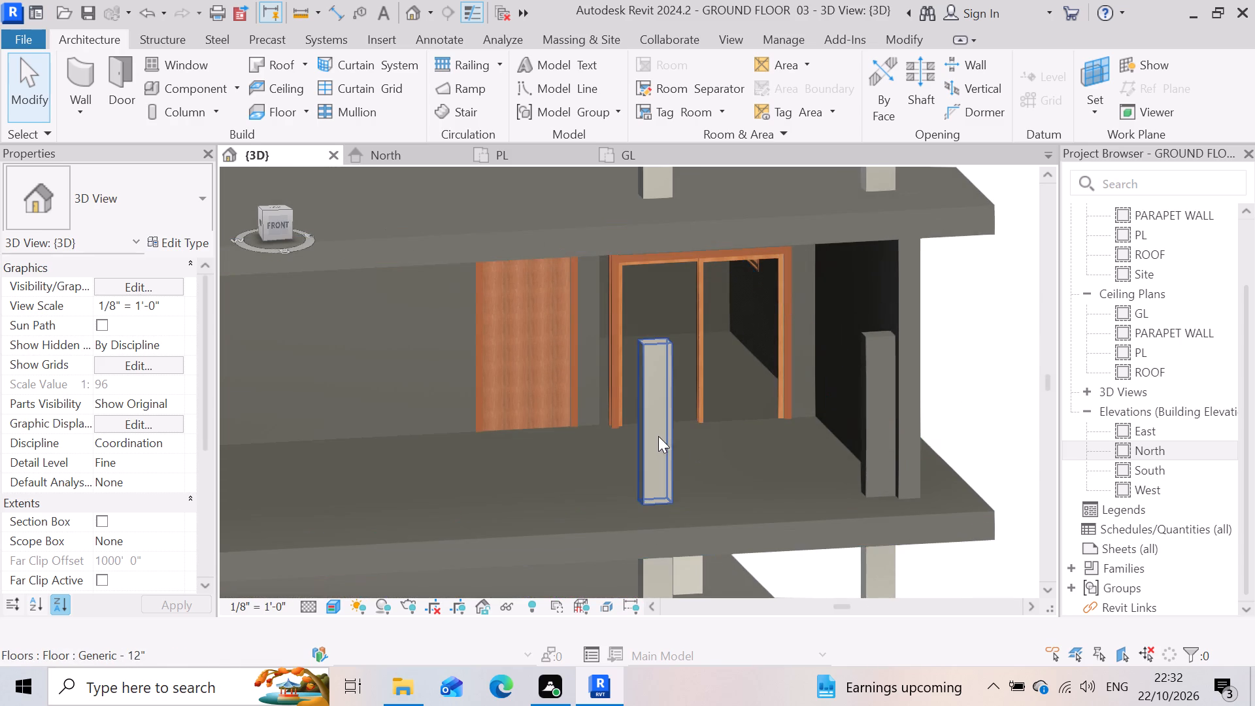
{"action": "scroll", "coordinate": [705, 379], "scroll_direction": "down", "scroll_amount": 3}
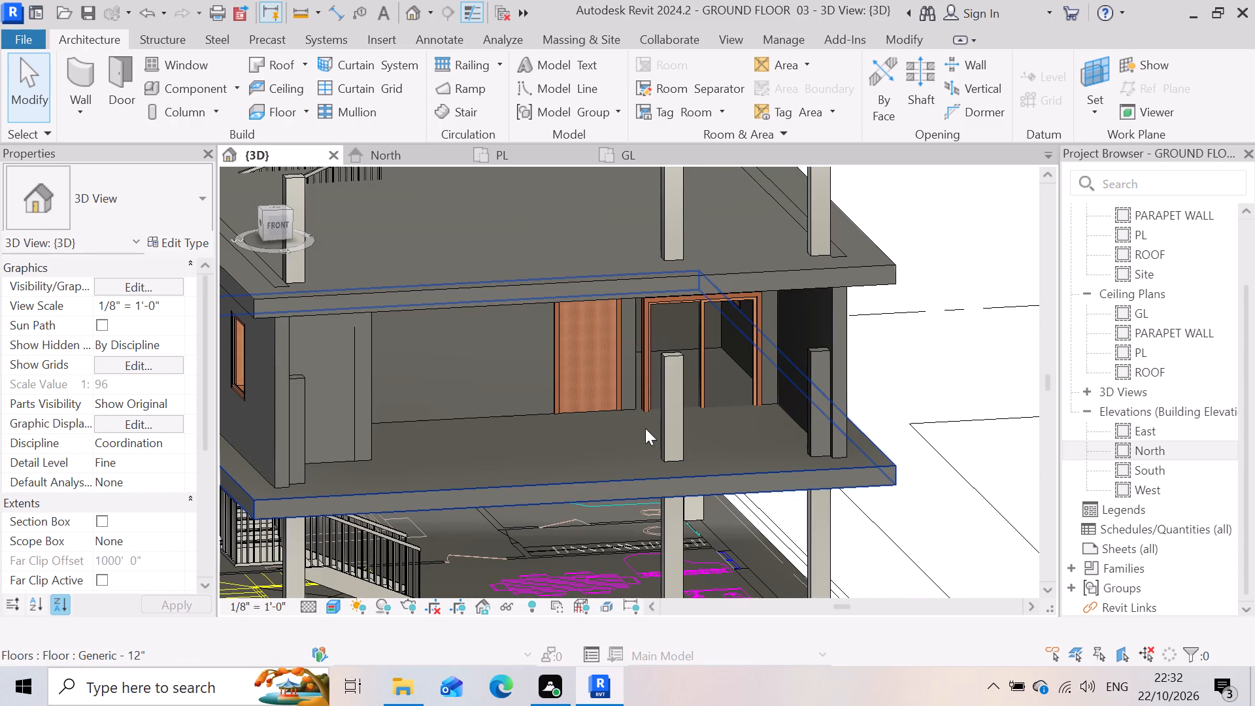
{"action": "left_click", "coordinate": [664, 414]}
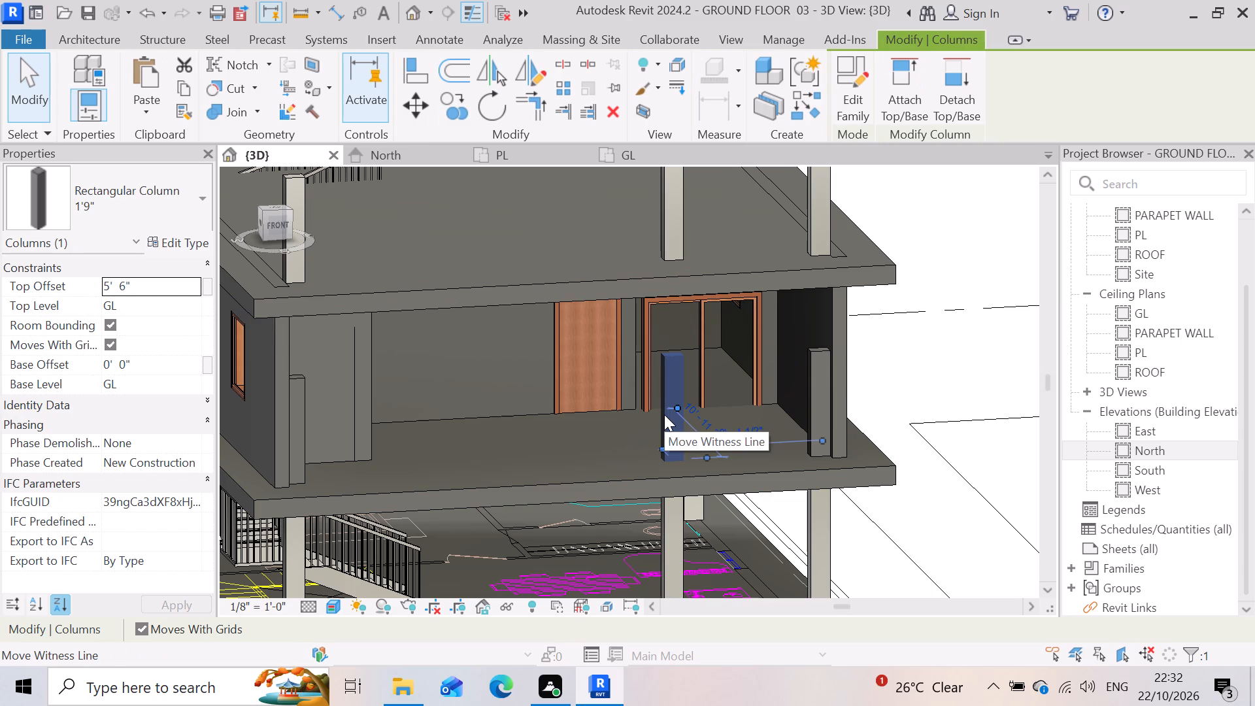
{"action": "key", "text": "Delete"}
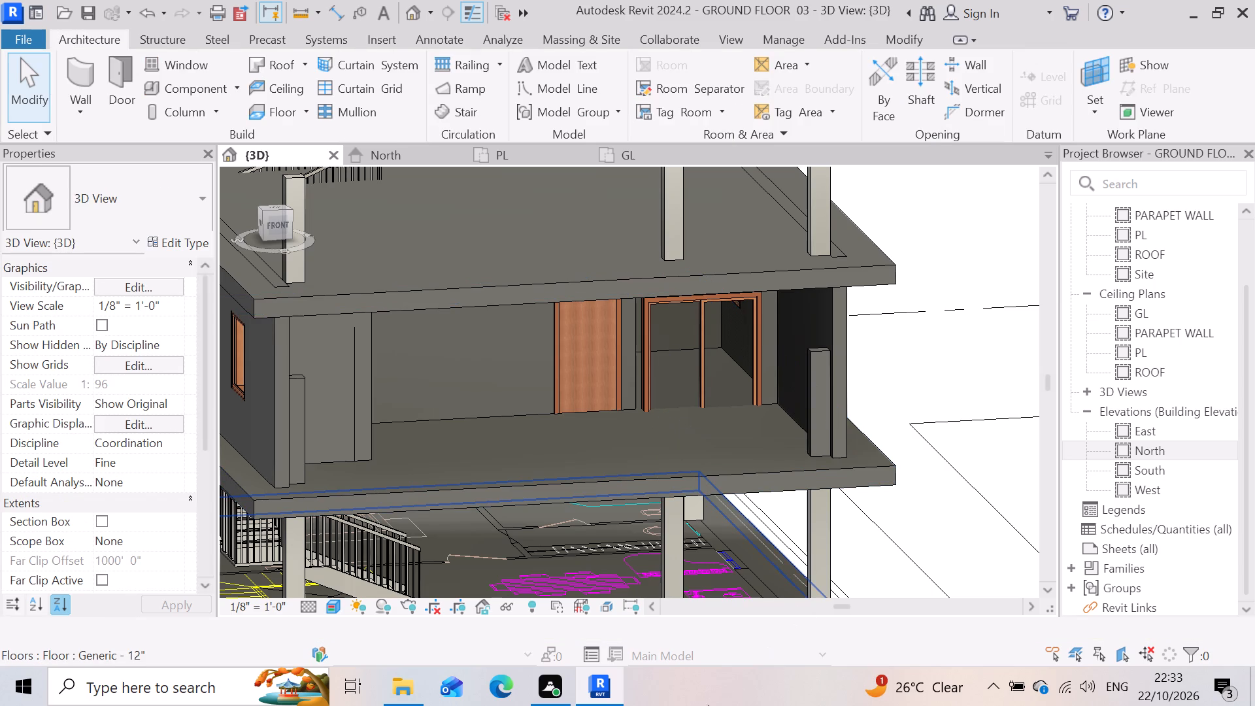
Examine the whole house in 3D from below and from the front, checking the upper storey's open front.
{"action": "scroll", "coordinate": [837, 500], "scroll_direction": "down", "scroll_amount": 3}
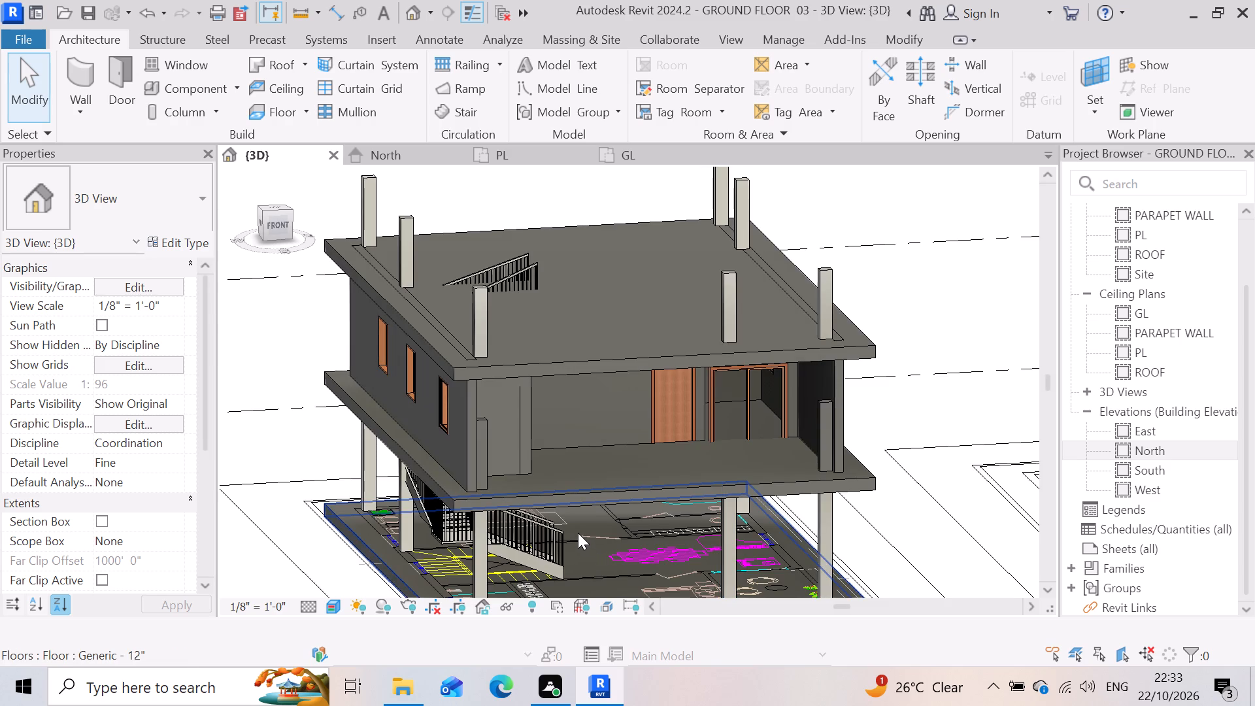
{"action": "middle_click_drag", "start_coordinate": [579, 480], "coordinate": [614, 358], "text": "shift"}
{"action": "scroll", "coordinate": [723, 366], "scroll_direction": "down", "scroll_amount": 5}
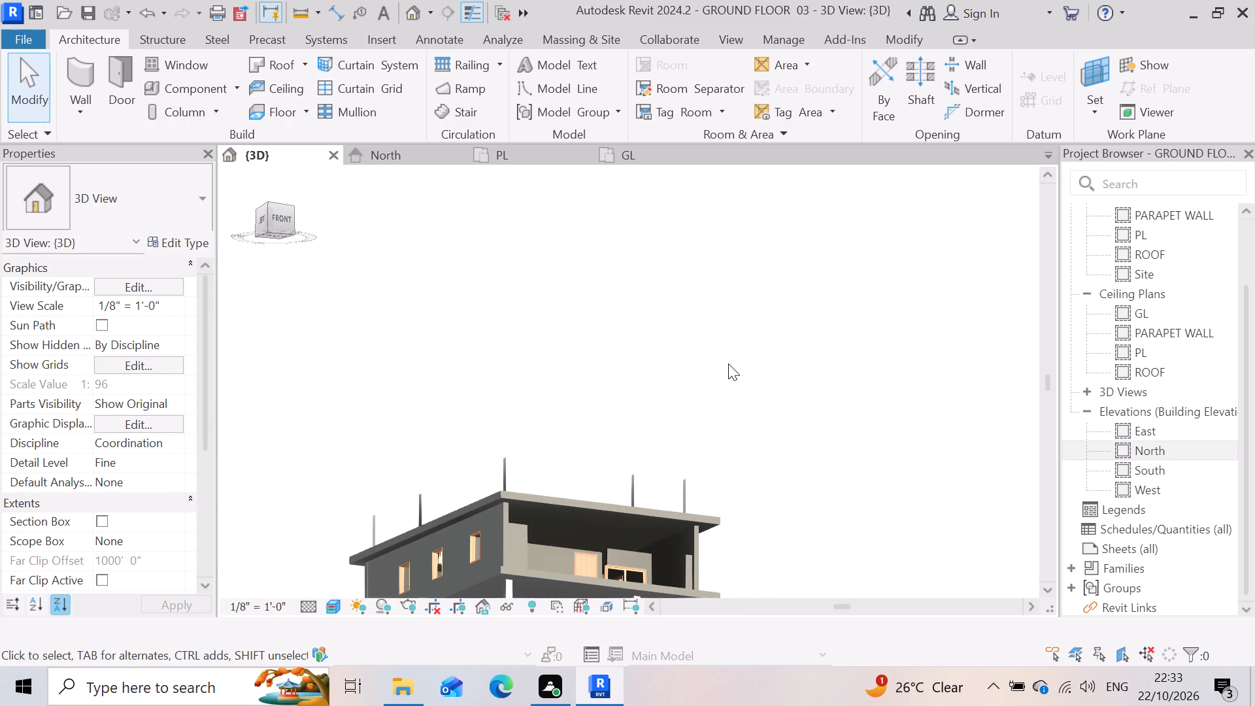
{"action": "scroll", "coordinate": [728, 363], "scroll_direction": "down", "scroll_amount": 3}
{"action": "scroll", "coordinate": [626, 554], "scroll_direction": "up", "scroll_amount": 3}
{"action": "scroll", "coordinate": [744, 431], "scroll_direction": "down", "scroll_amount": 1}
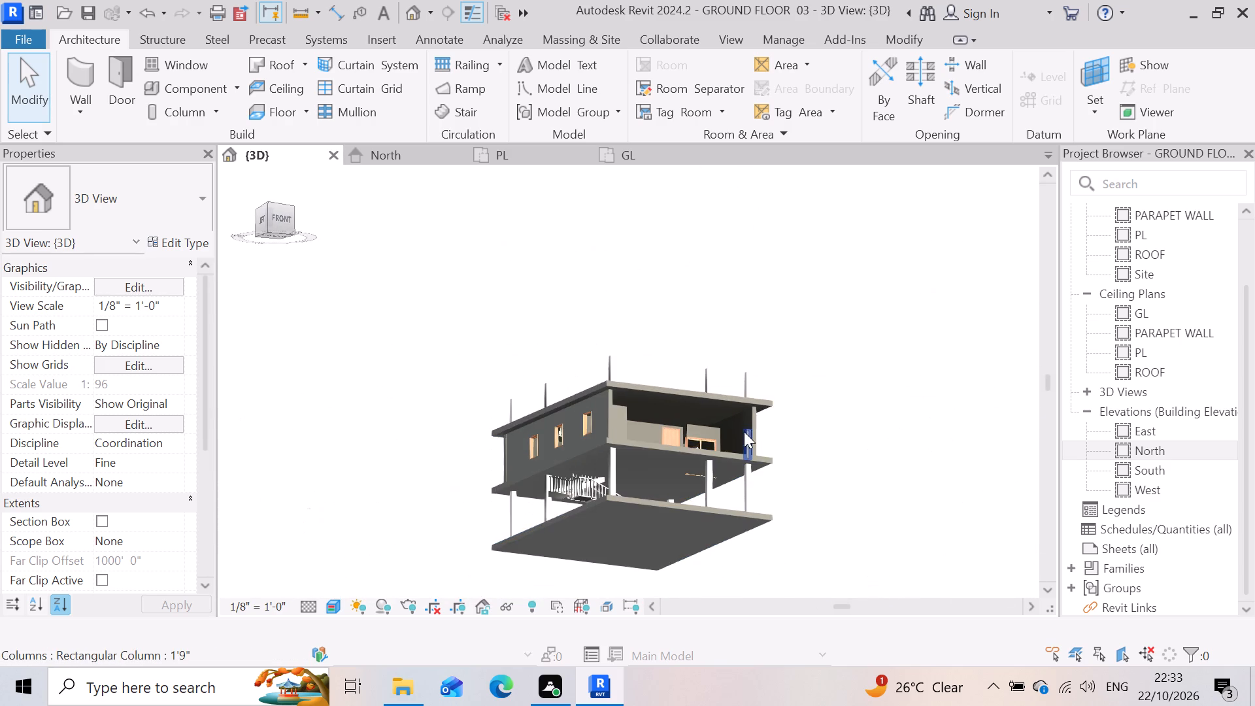
{"action": "middle_click_drag", "start_coordinate": [853, 367], "coordinate": [838, 456], "text": "shift"}
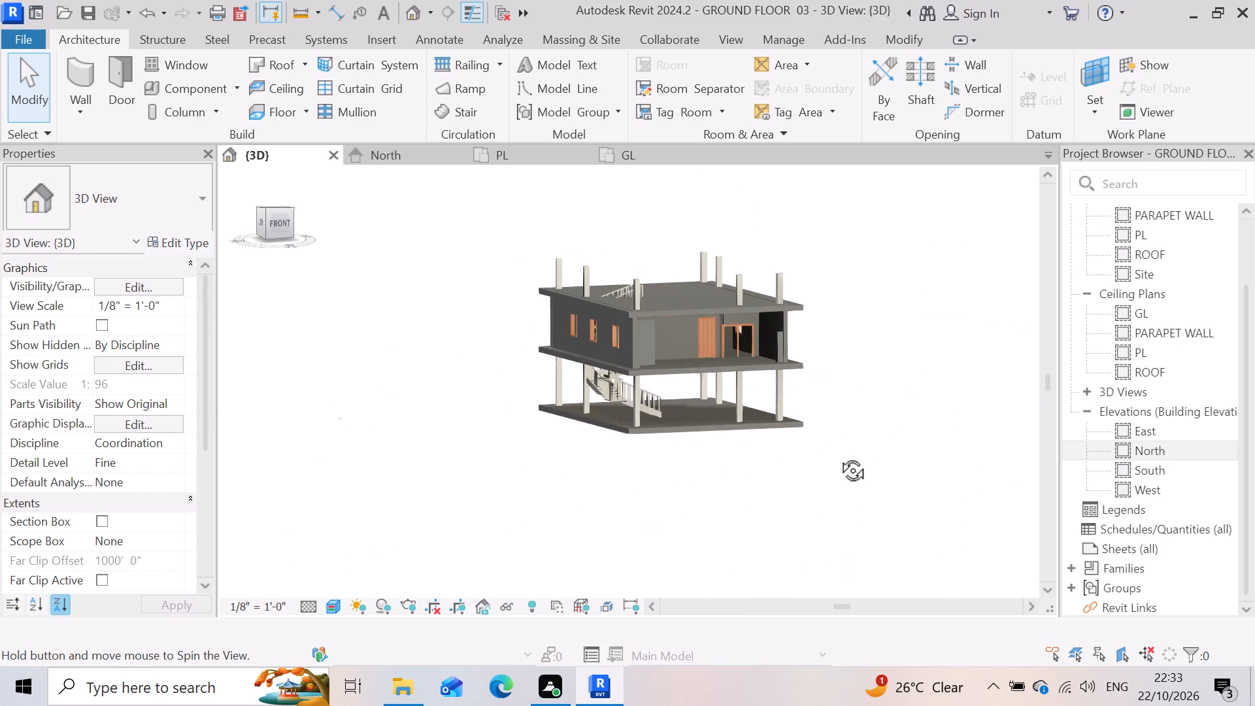
{"action": "middle_click_drag", "start_coordinate": [838, 456], "coordinate": [838, 456], "text": "shift"}
{"action": "scroll", "coordinate": [838, 457], "scroll_direction": "down", "scroll_amount": 1, "text": "shift"}
{"action": "scroll", "coordinate": [793, 317], "scroll_direction": "up", "scroll_amount": 3}
{"action": "scroll", "coordinate": [733, 369], "scroll_direction": "up", "scroll_amount": 3}
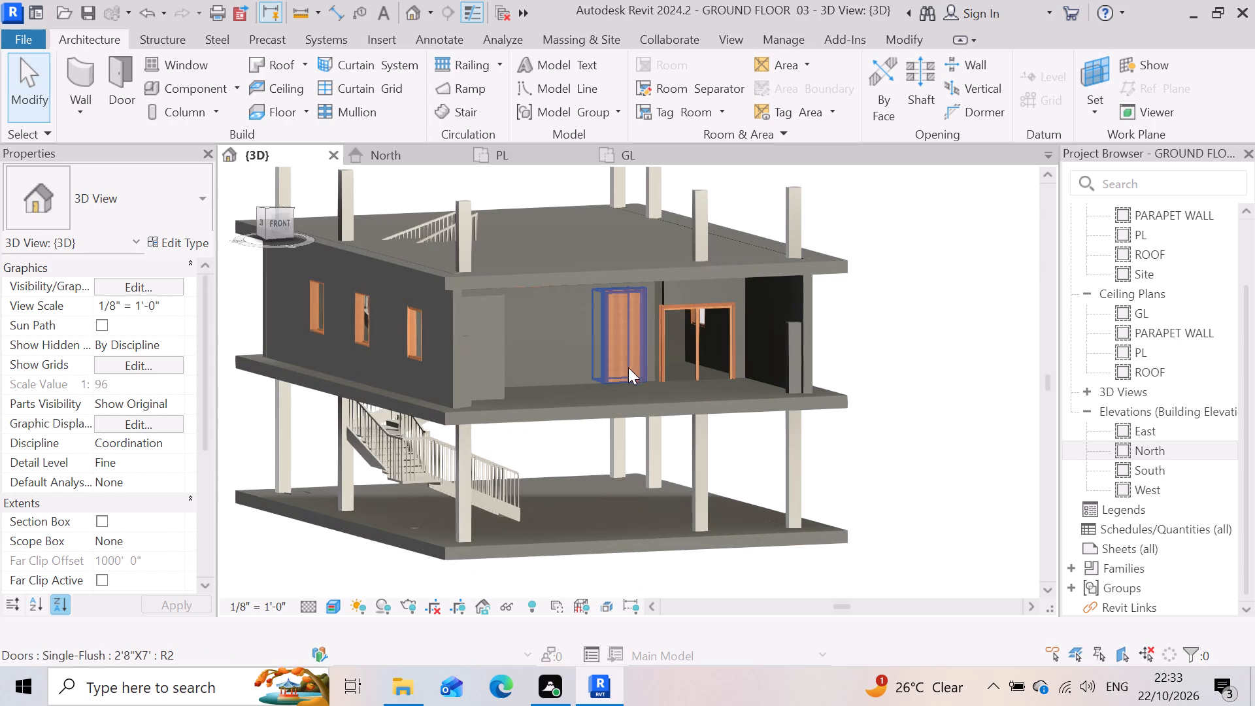
Delete the two short Generic - 4.5" wall pieces beside the front corner column on the windowed side of the upper storey.
{"action": "scroll", "coordinate": [631, 363], "scroll_direction": "up", "scroll_amount": 3}
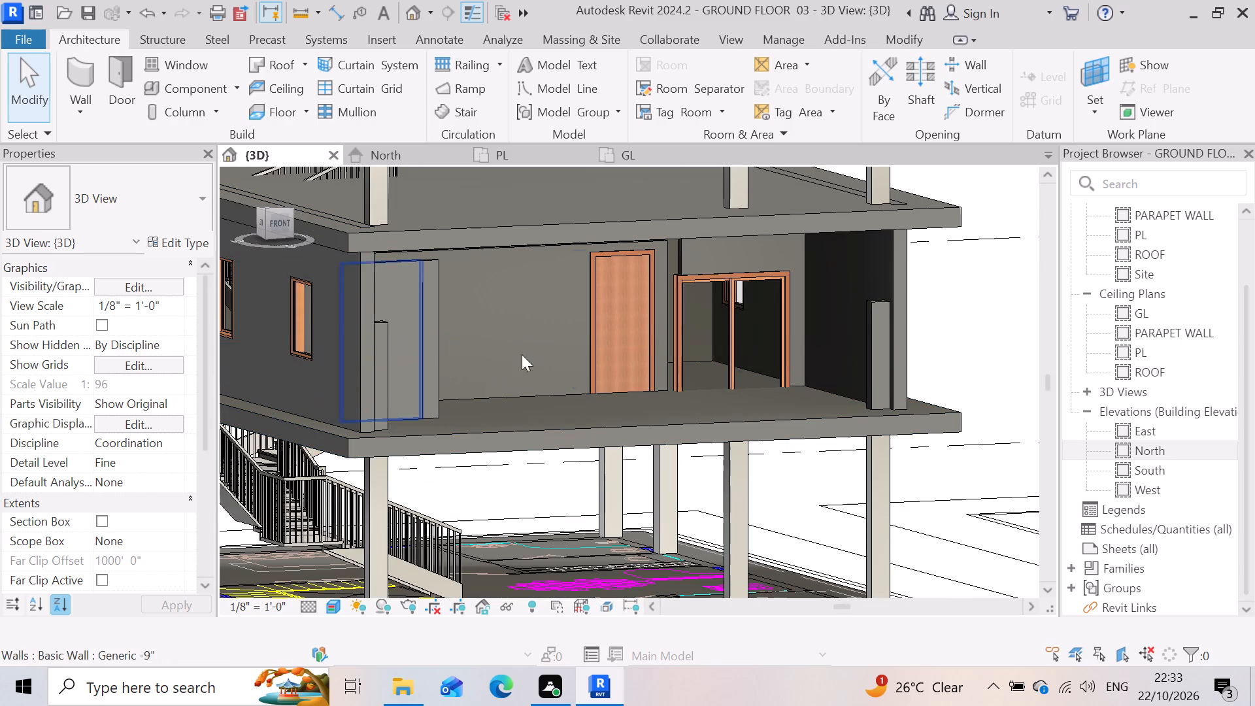
{"action": "scroll", "coordinate": [786, 309], "scroll_direction": "up", "scroll_amount": 3}
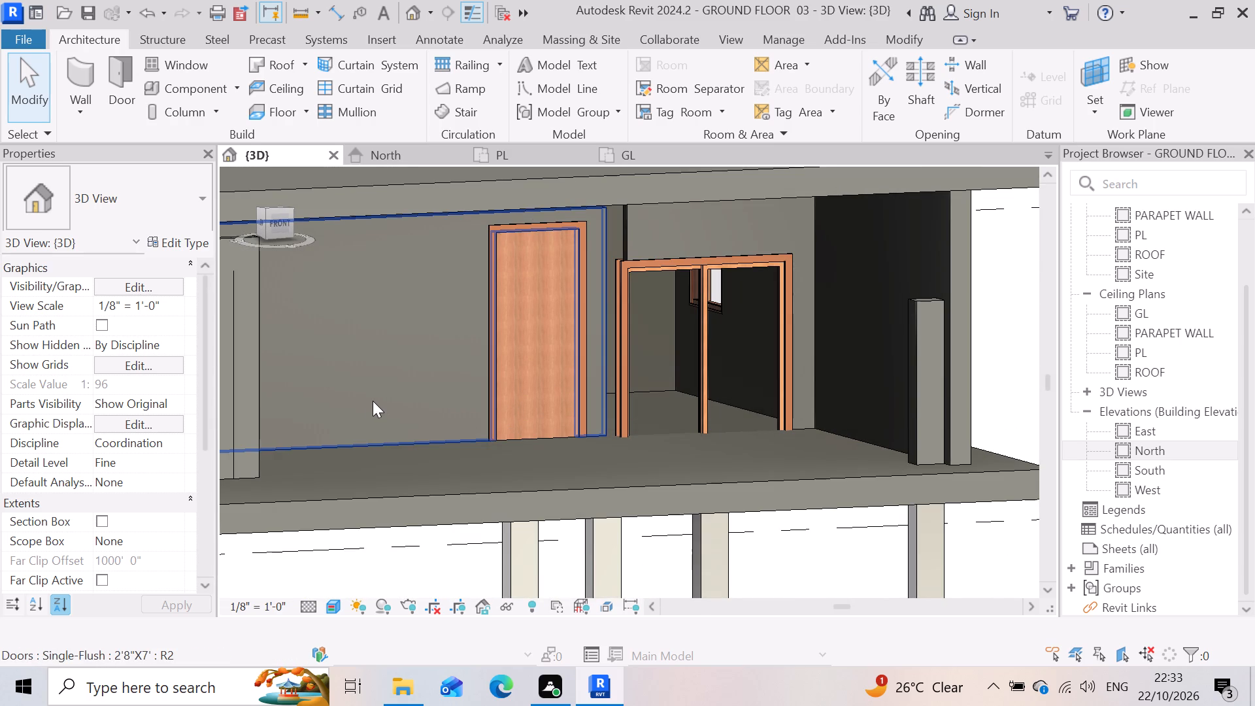
{"action": "scroll", "coordinate": [633, 333], "scroll_direction": "down", "scroll_amount": 3}
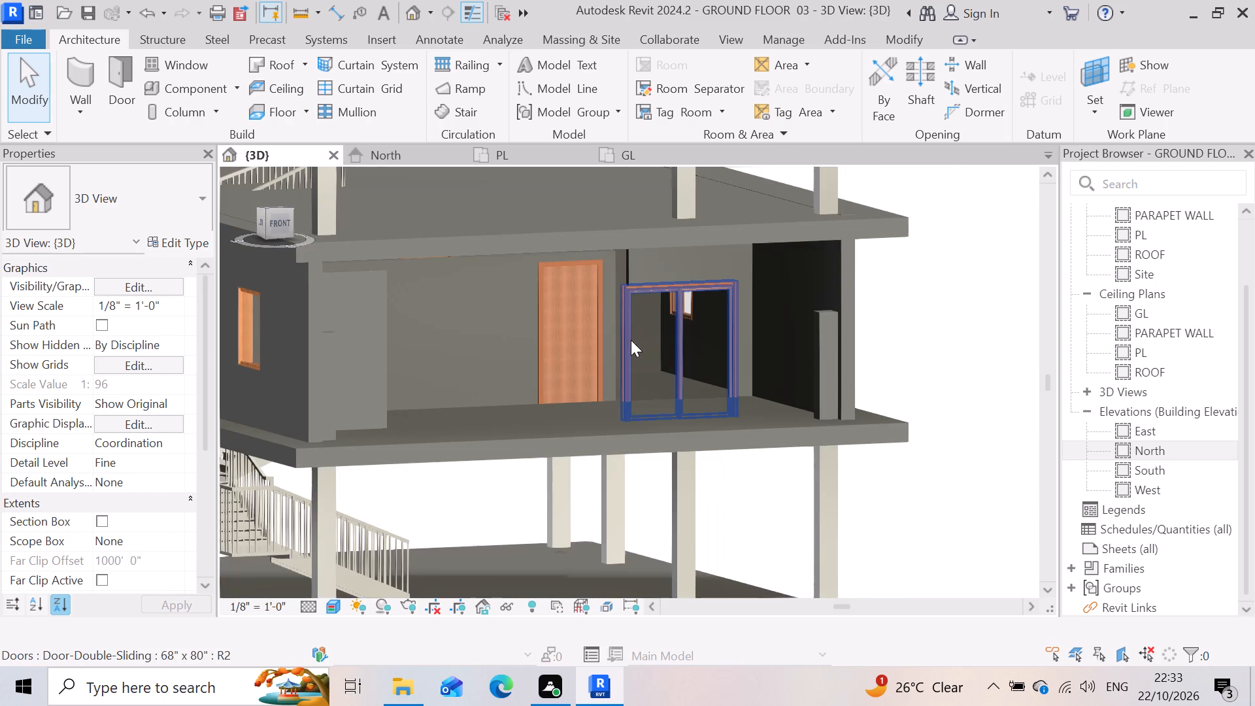
{"action": "scroll", "coordinate": [369, 341], "scroll_direction": "up", "scroll_amount": 3}
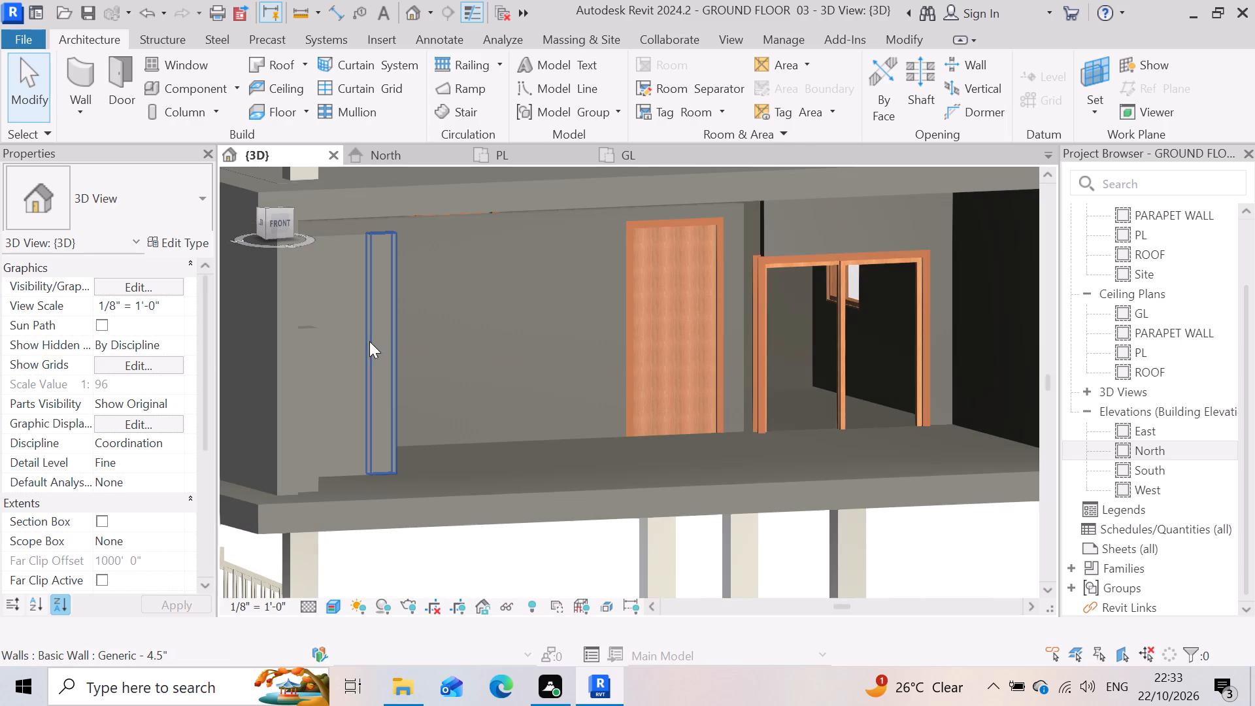
{"action": "left_click", "coordinate": [372, 337]}
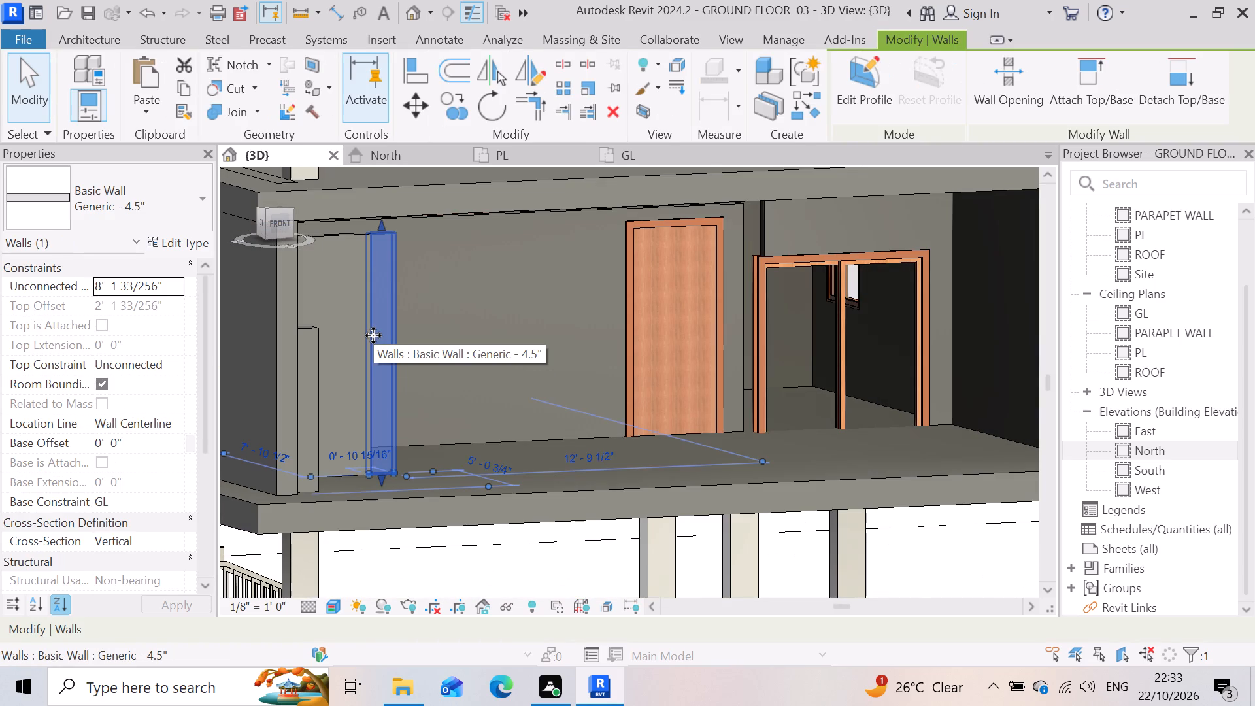
{"action": "key", "text": "Delete"}
{"action": "scroll", "coordinate": [415, 379], "scroll_direction": "down", "scroll_amount": 2}
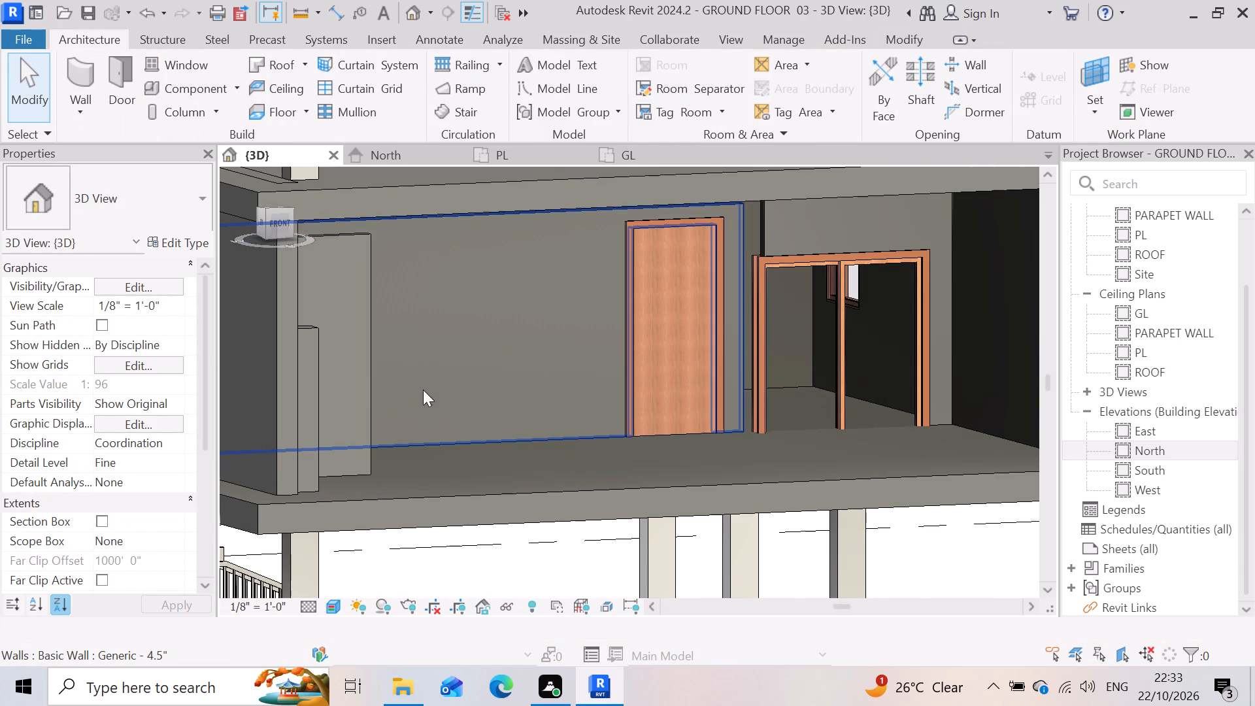
{"action": "scroll", "coordinate": [423, 390], "scroll_direction": "down", "scroll_amount": 7}
{"action": "scroll", "coordinate": [408, 385], "scroll_direction": "up", "scroll_amount": 3}
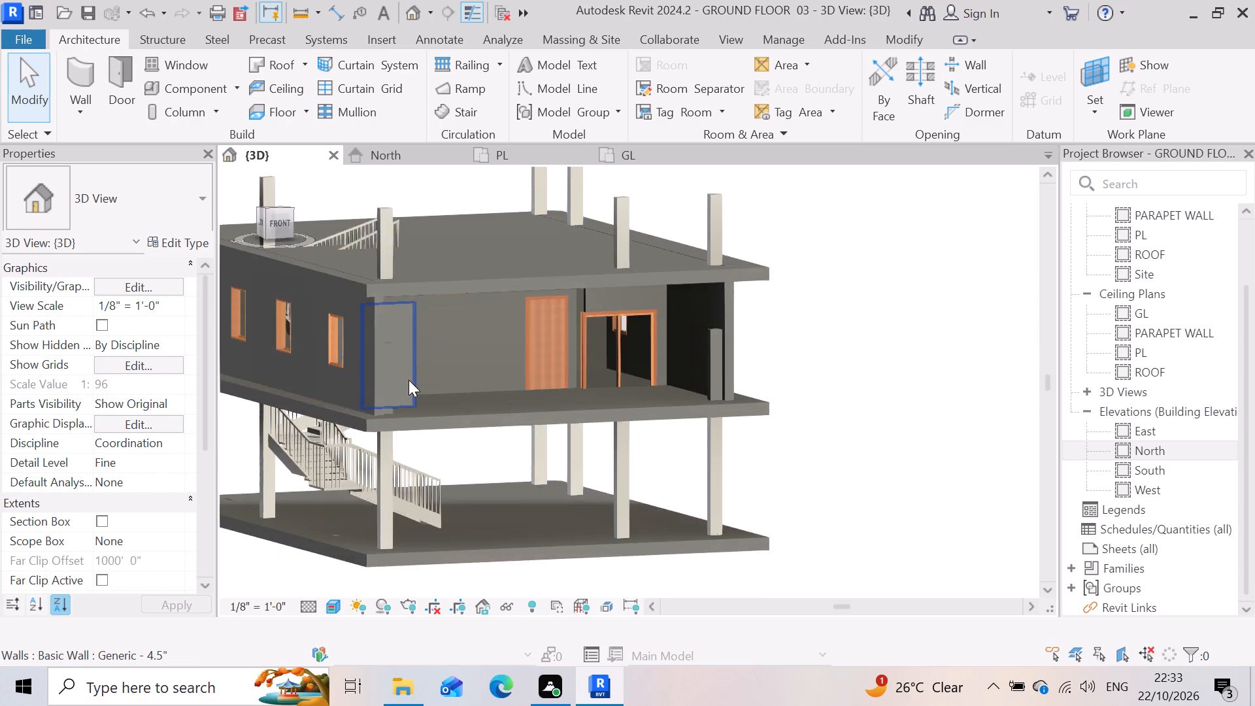
{"action": "scroll", "coordinate": [403, 365], "scroll_direction": "up", "scroll_amount": 5}
{"action": "left_click", "coordinate": [409, 415]}
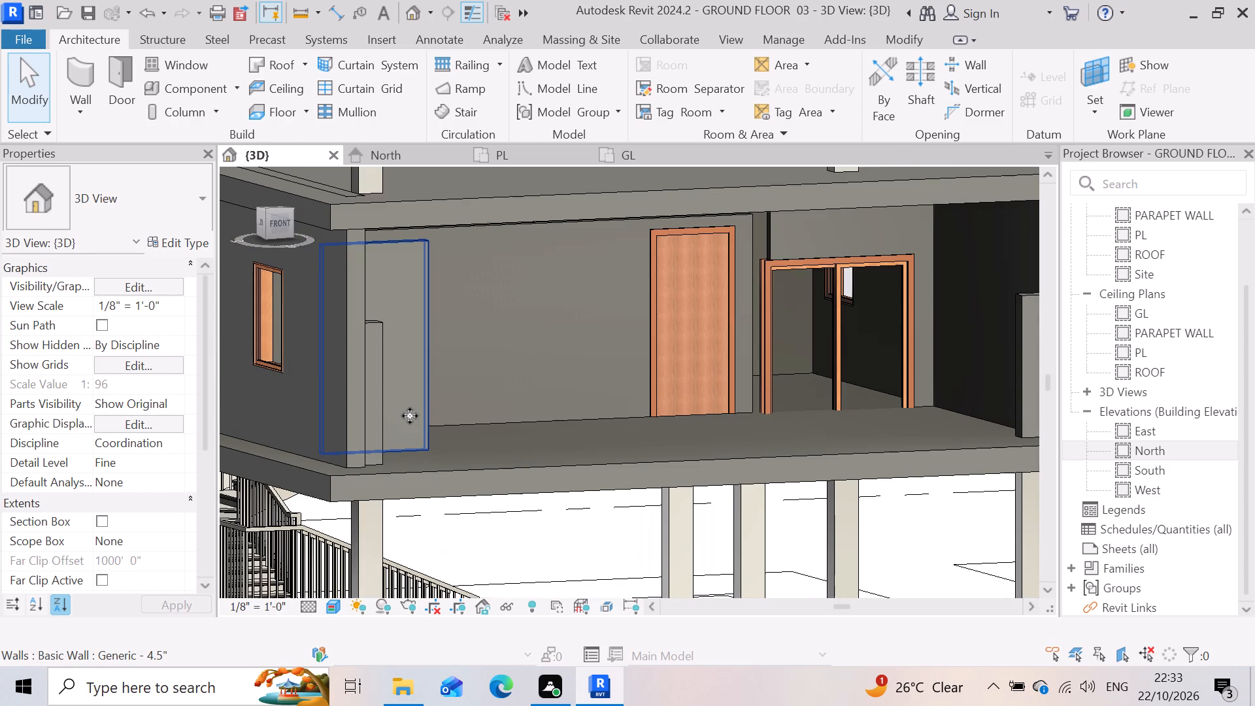
{"action": "key", "text": "Delete"}
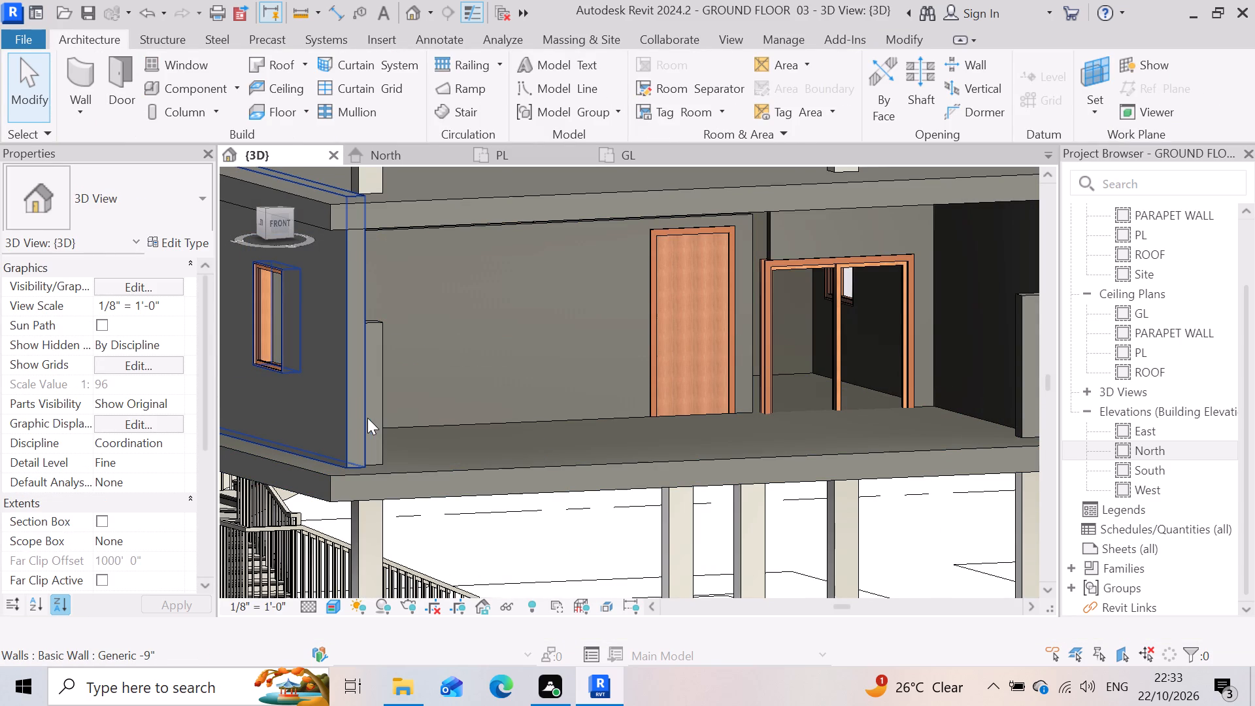
Delete the two remaining short 1'9" rectangular columns at the front corners of the upper storey.
{"action": "scroll", "coordinate": [375, 411], "scroll_direction": "down", "scroll_amount": 7}
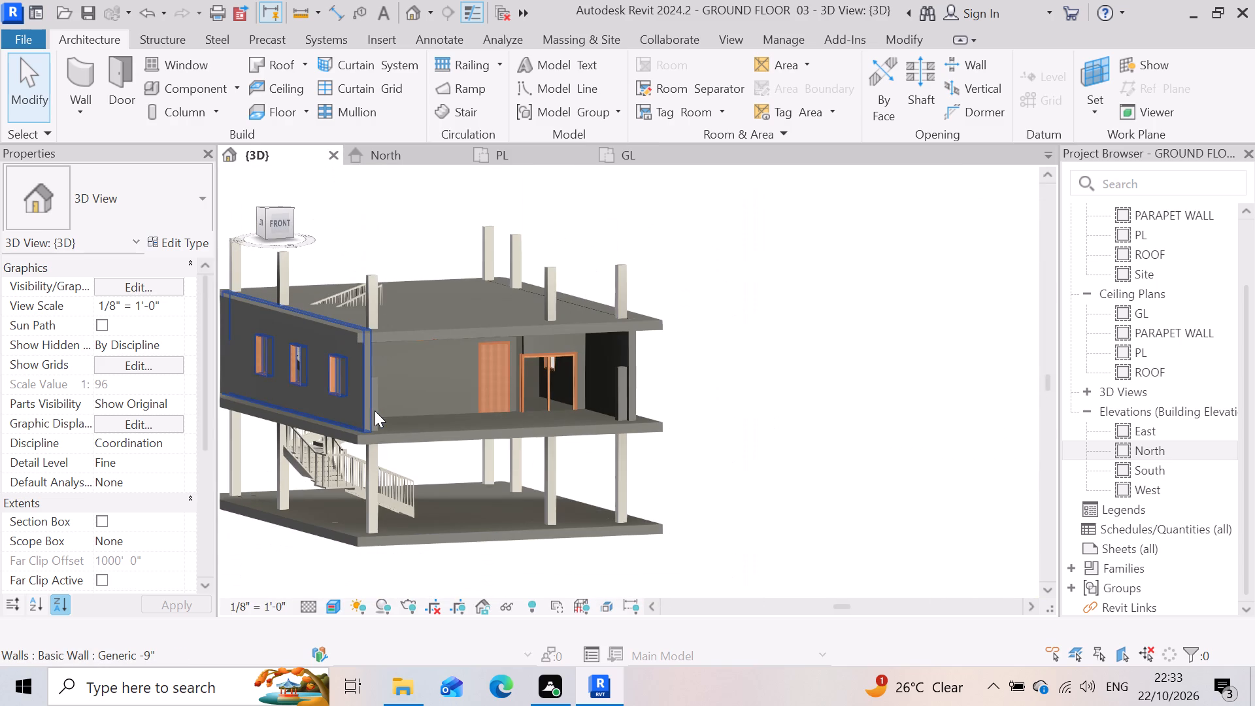
{"action": "scroll", "coordinate": [371, 410], "scroll_direction": "up", "scroll_amount": 5}
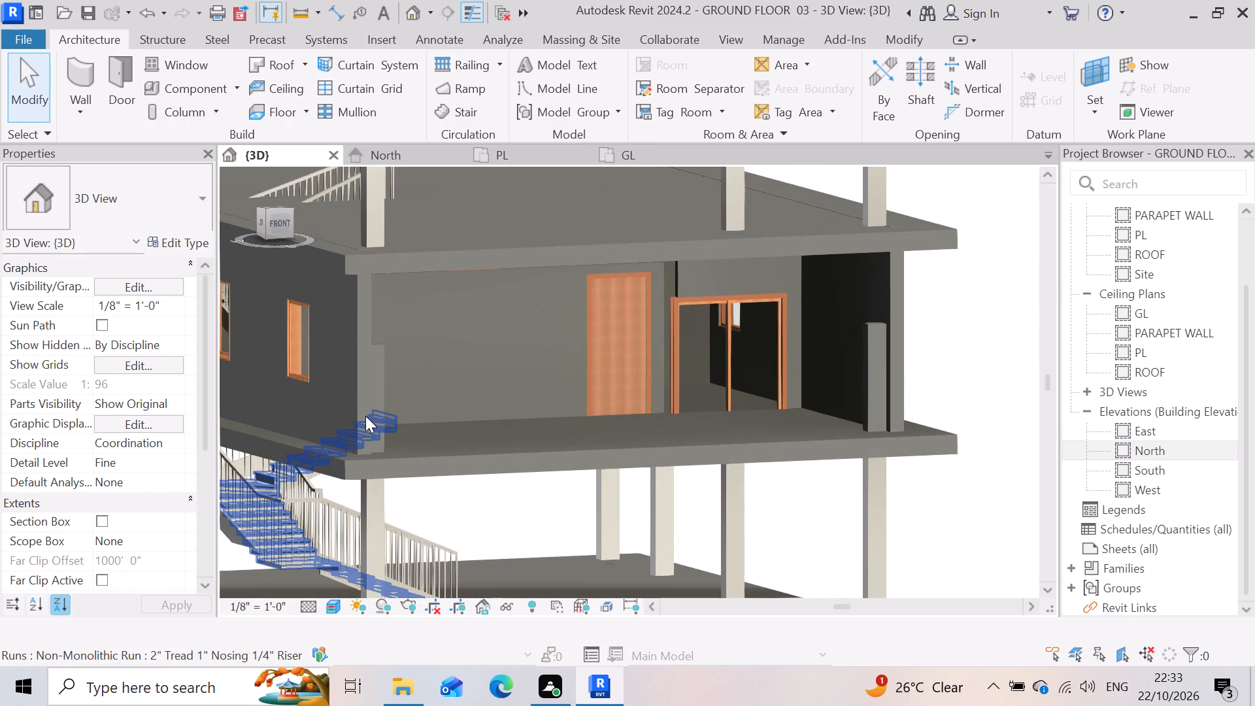
{"action": "scroll", "coordinate": [365, 418], "scroll_direction": "up", "scroll_amount": 3}
{"action": "scroll", "coordinate": [454, 431], "scroll_direction": "down", "scroll_amount": 3}
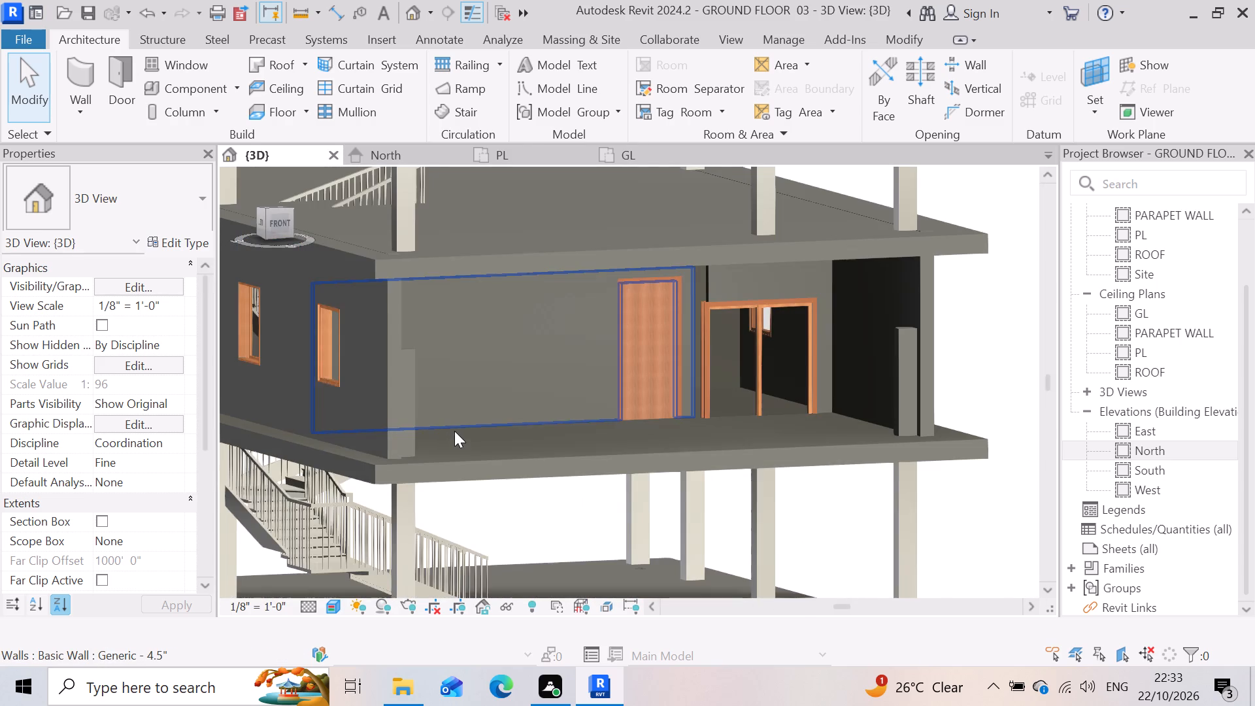
{"action": "scroll", "coordinate": [415, 399], "scroll_direction": "up", "scroll_amount": 6}
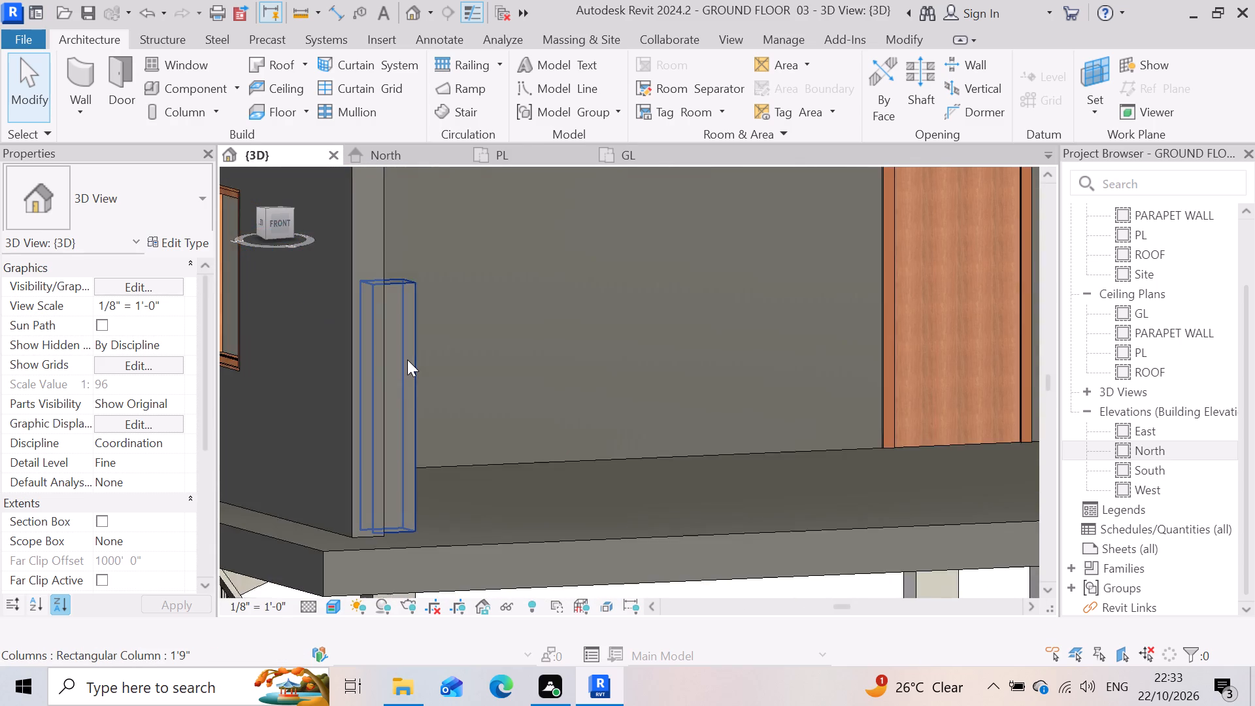
{"action": "scroll", "coordinate": [407, 360], "scroll_direction": "up", "scroll_amount": 6}
{"action": "left_click", "coordinate": [409, 360]}
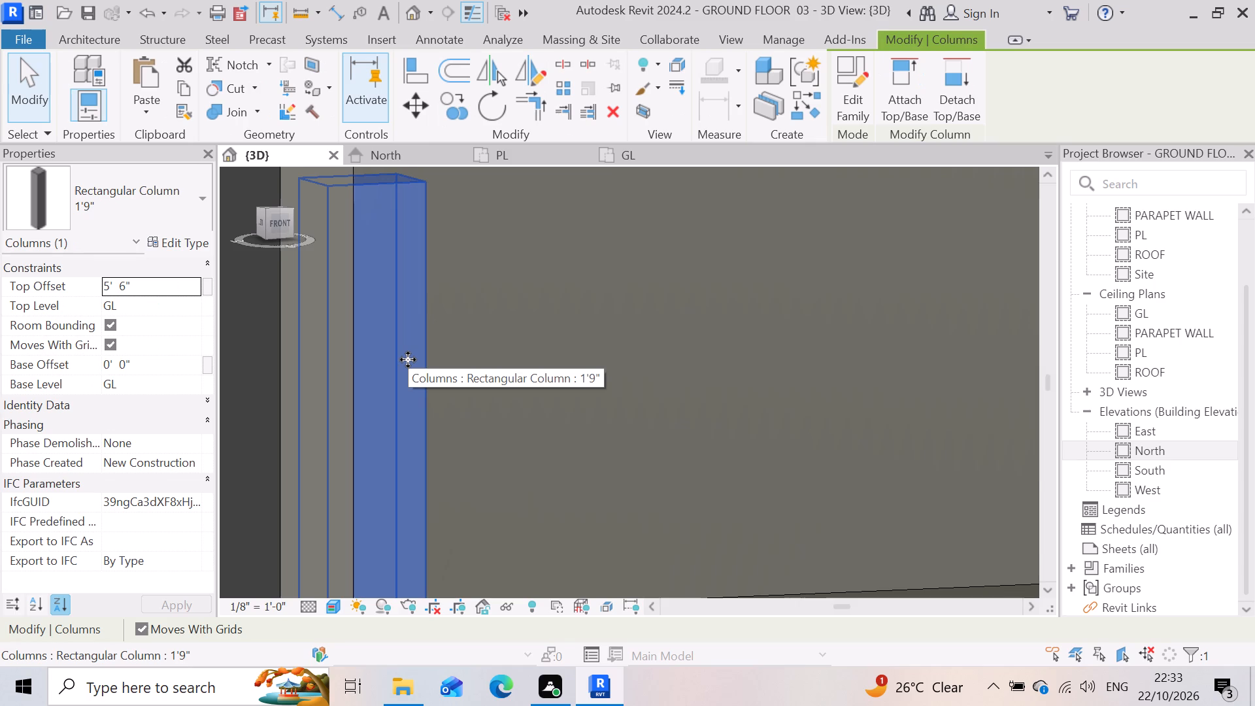
{"action": "key", "text": "Delete"}
{"action": "scroll", "coordinate": [445, 343], "scroll_direction": "down", "scroll_amount": 12}
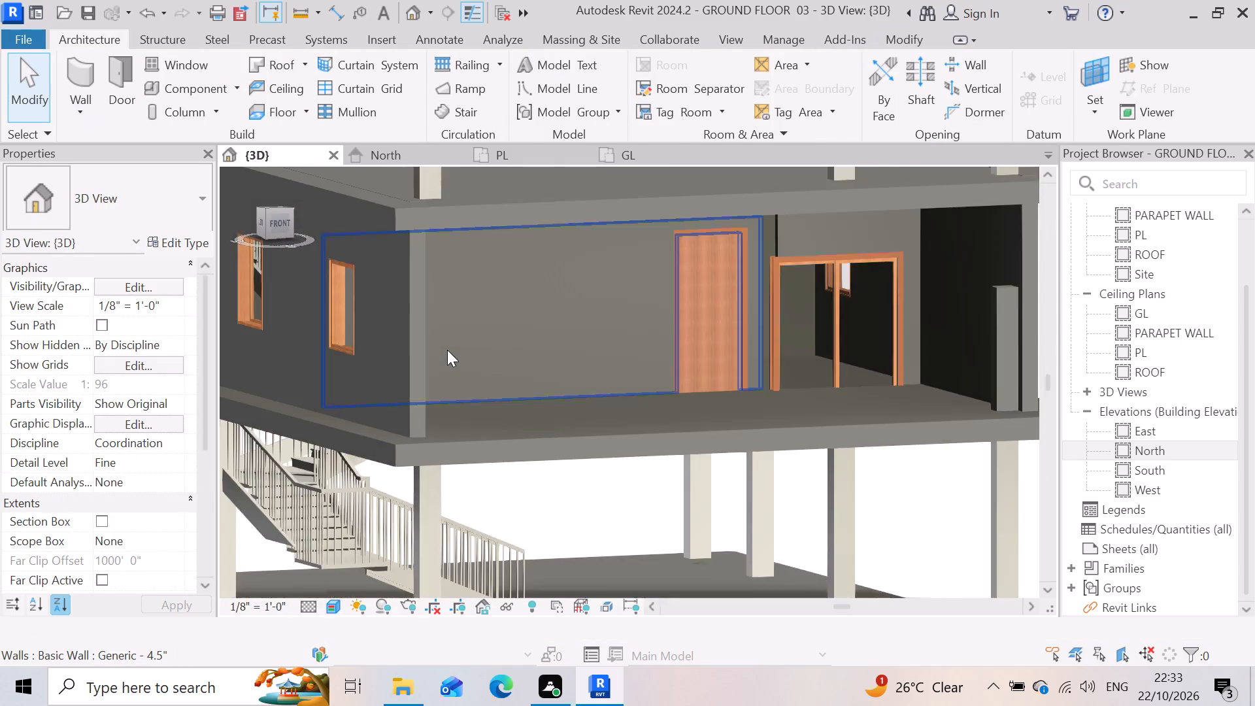
{"action": "scroll", "coordinate": [447, 350], "scroll_direction": "down", "scroll_amount": 3}
{"action": "scroll", "coordinate": [798, 354], "scroll_direction": "up", "scroll_amount": 3}
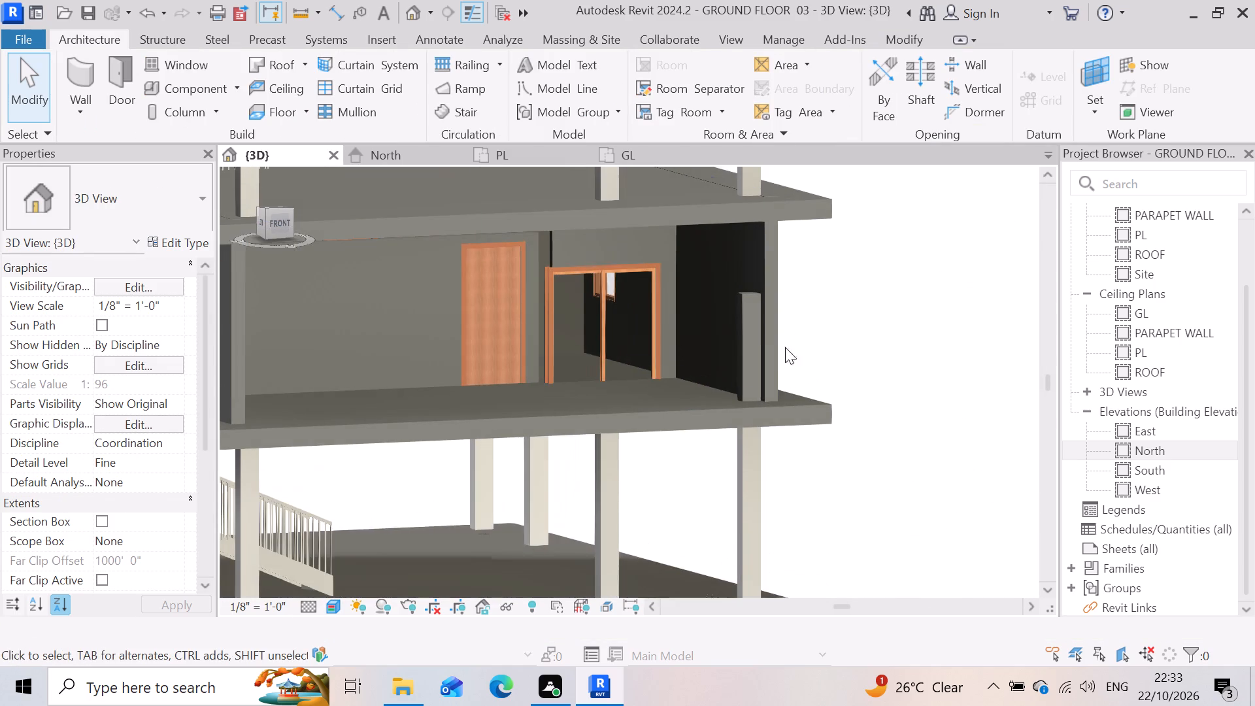
{"action": "scroll", "coordinate": [756, 333], "scroll_direction": "up", "scroll_amount": 7}
{"action": "left_click", "coordinate": [739, 346]}
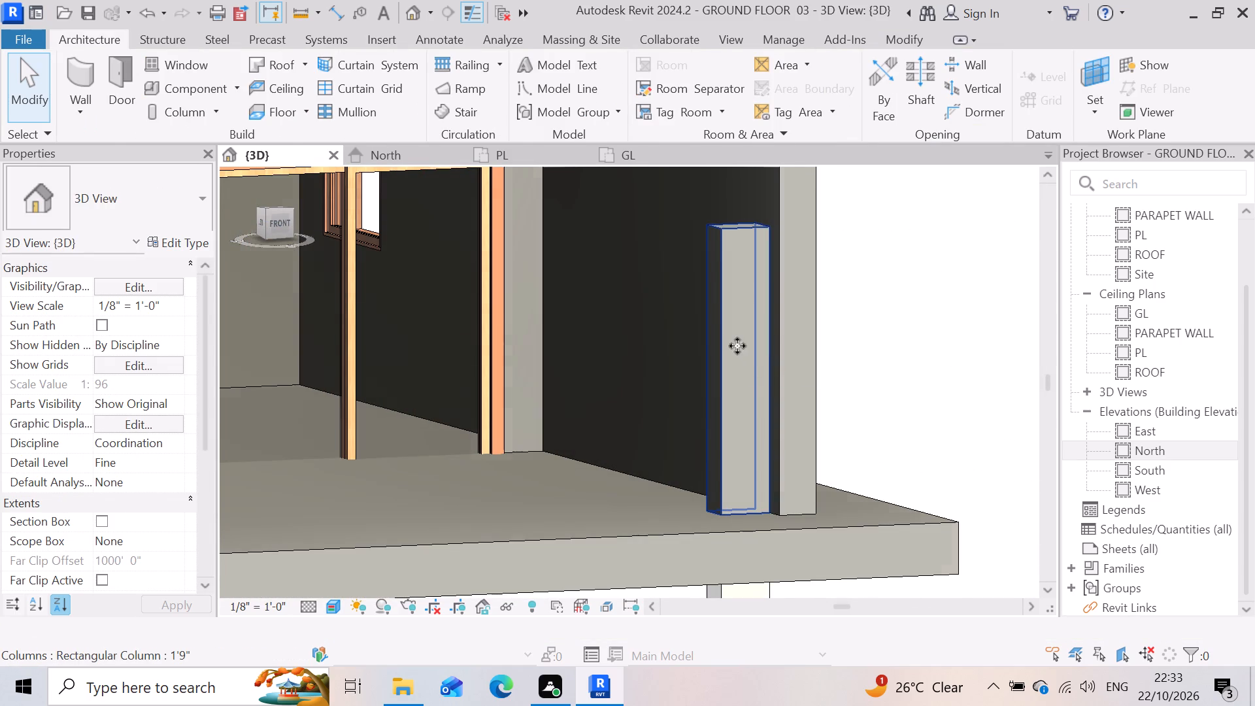
{"action": "key", "text": "Delete"}
Delete the upper storey's Generic - 4.5" wall that hosts the double sliding door, together with the door.
{"action": "scroll", "coordinate": [741, 356], "scroll_direction": "down", "scroll_amount": 2}
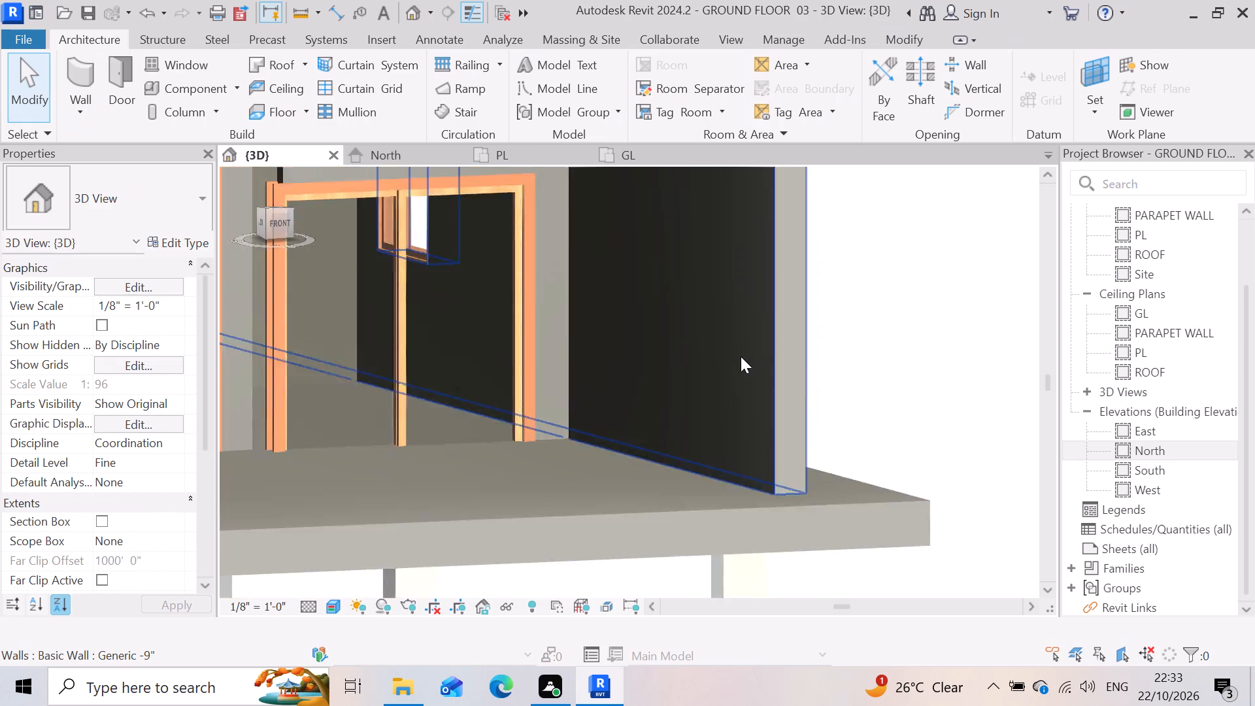
{"action": "scroll", "coordinate": [741, 356], "scroll_direction": "down", "scroll_amount": 8}
{"action": "scroll", "coordinate": [437, 440], "scroll_direction": "down", "scroll_amount": 2}
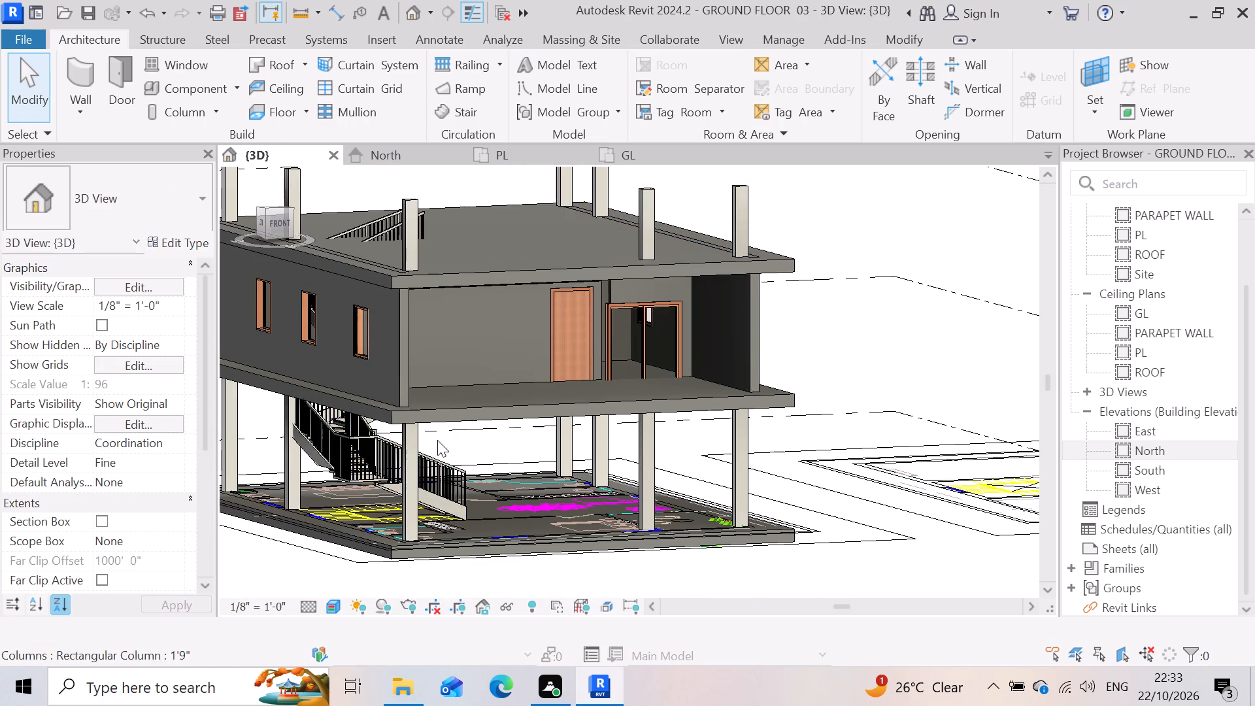
{"action": "scroll", "coordinate": [437, 440], "scroll_direction": "down", "scroll_amount": 1}
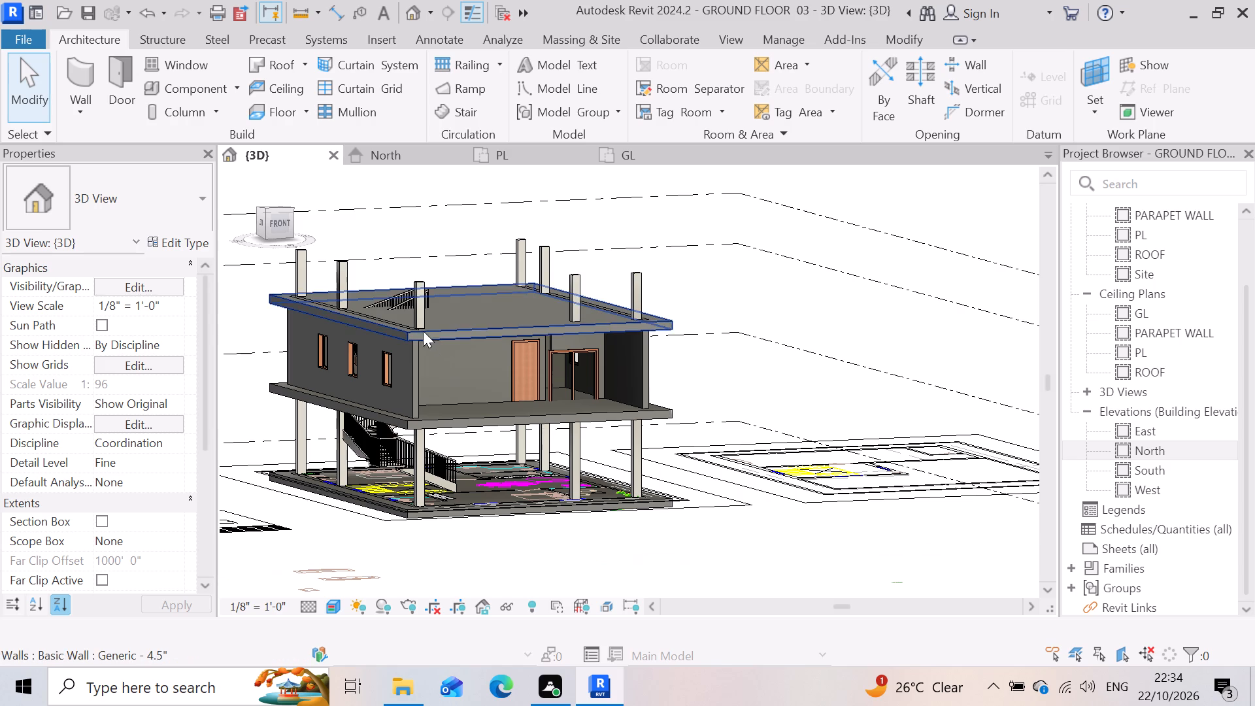
{"action": "scroll", "coordinate": [445, 333], "scroll_direction": "up", "scroll_amount": 8}
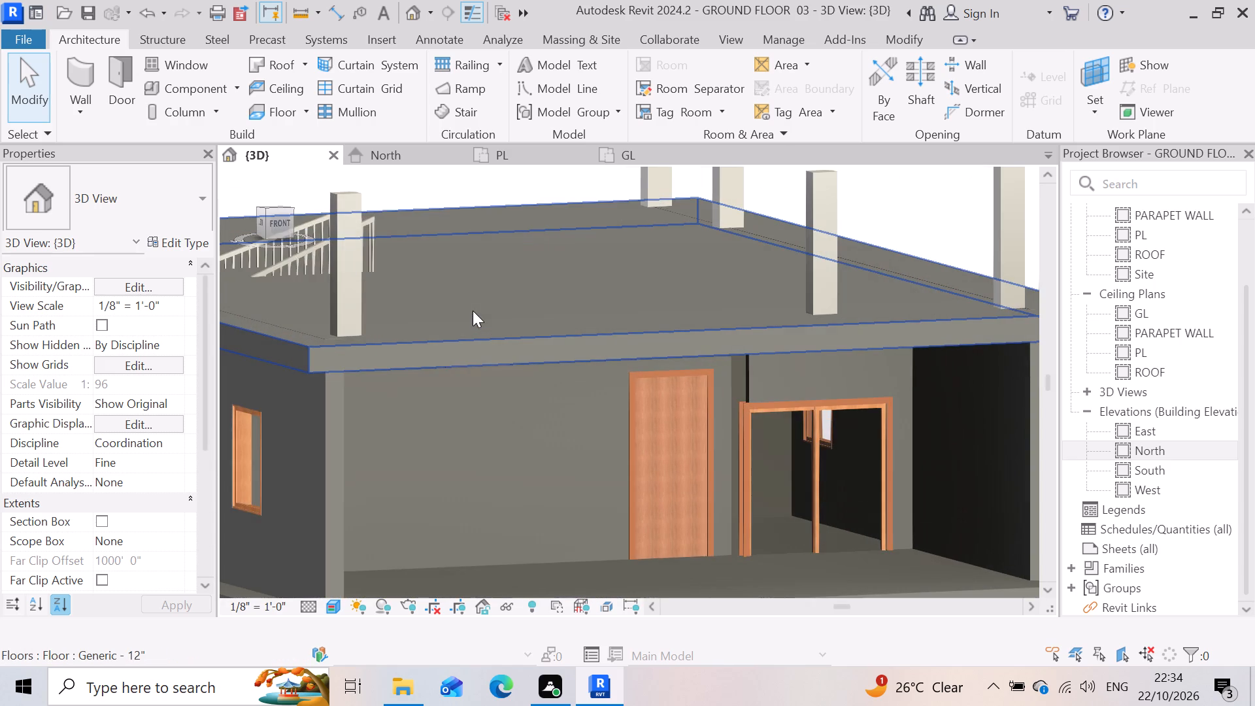
{"action": "scroll", "coordinate": [626, 320], "scroll_direction": "down", "scroll_amount": 3}
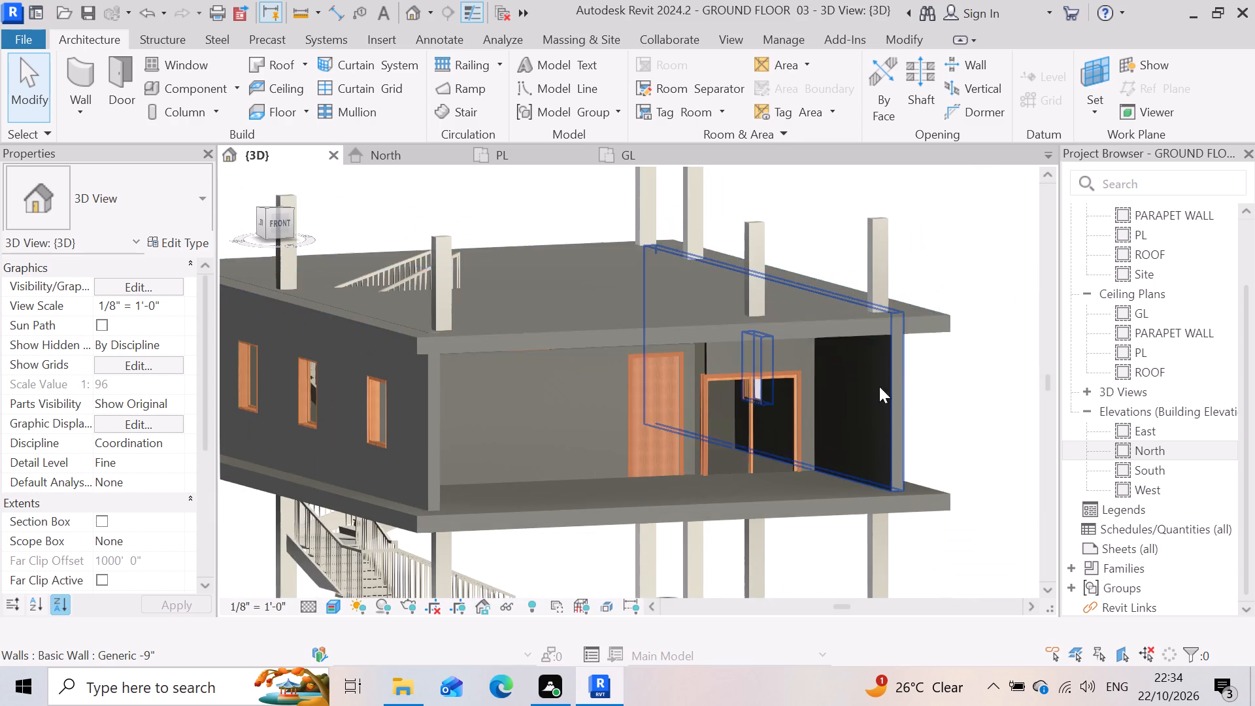
{"action": "scroll", "coordinate": [856, 361], "scroll_direction": "up", "scroll_amount": 2}
{"action": "scroll", "coordinate": [779, 343], "scroll_direction": "up", "scroll_amount": 6}
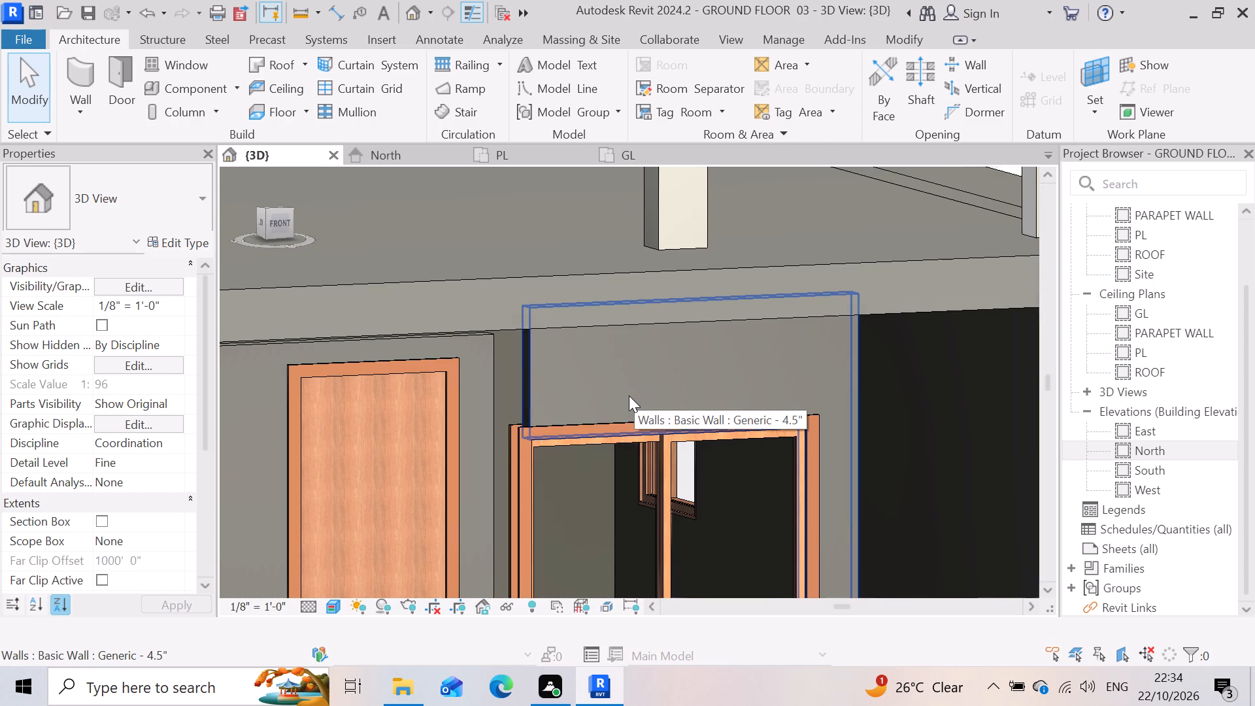
{"action": "left_click", "coordinate": [628, 395]}
{"action": "scroll", "coordinate": [649, 375], "scroll_direction": "down", "scroll_amount": 5}
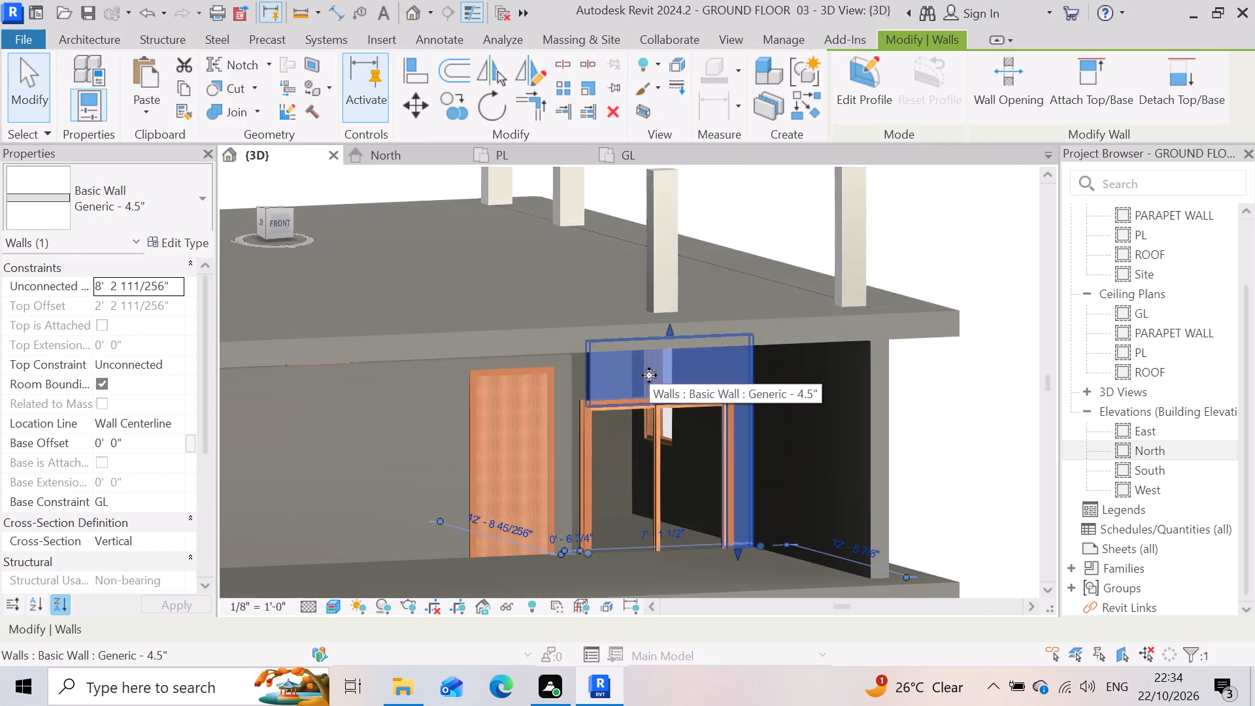
{"action": "scroll", "coordinate": [649, 375], "scroll_direction": "down", "scroll_amount": 3}
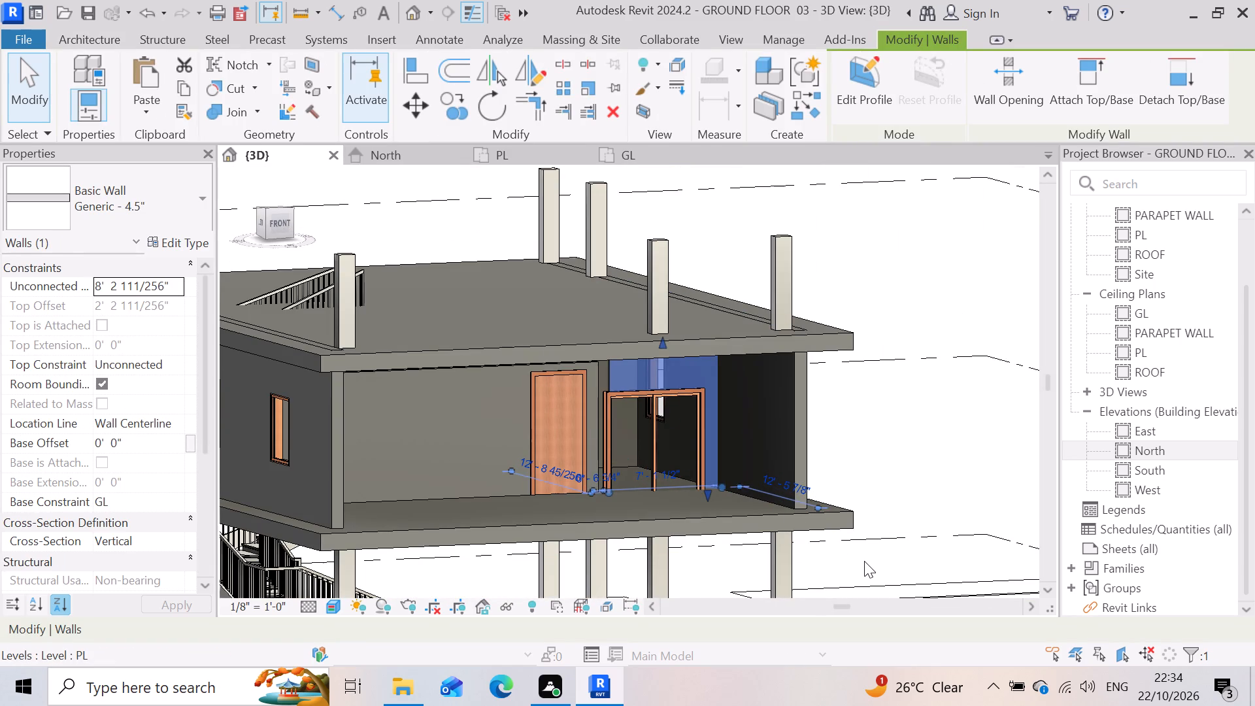
{"action": "key", "text": "Delete"}
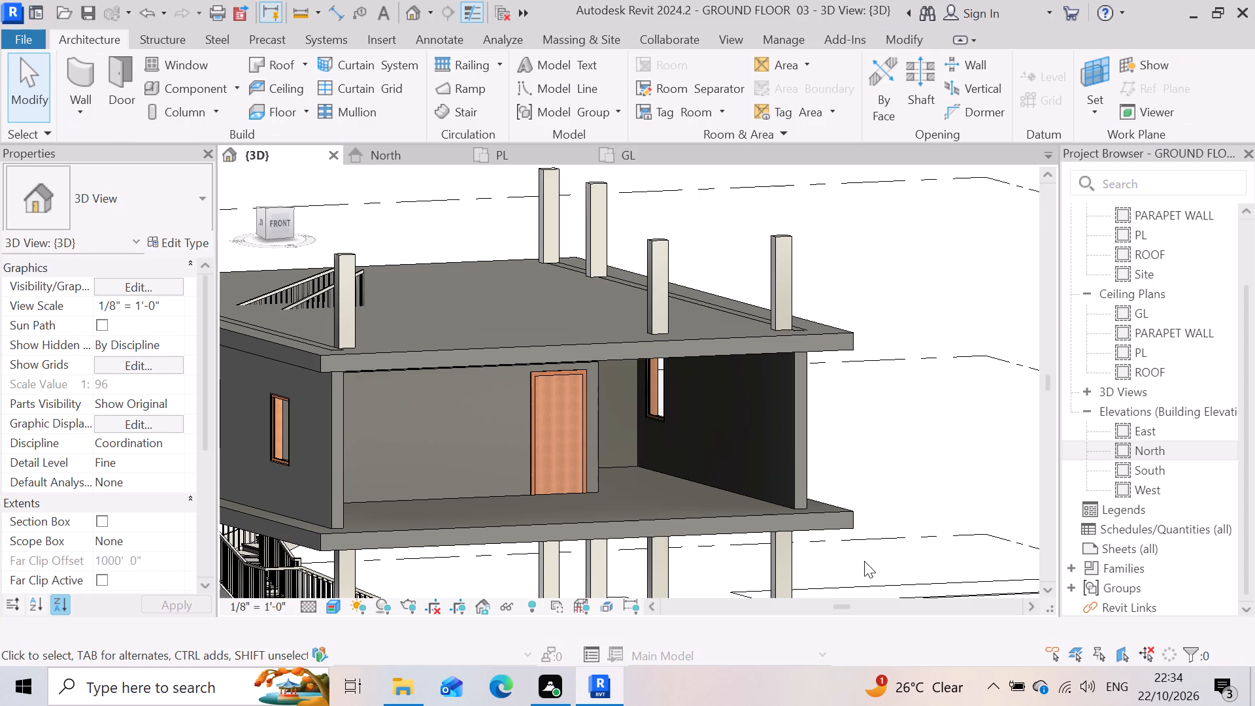
Undo the deletions of the upper storey's sliding-door wall and of the two short front corner columns.
{"action": "key", "text": "ctrl+z"}
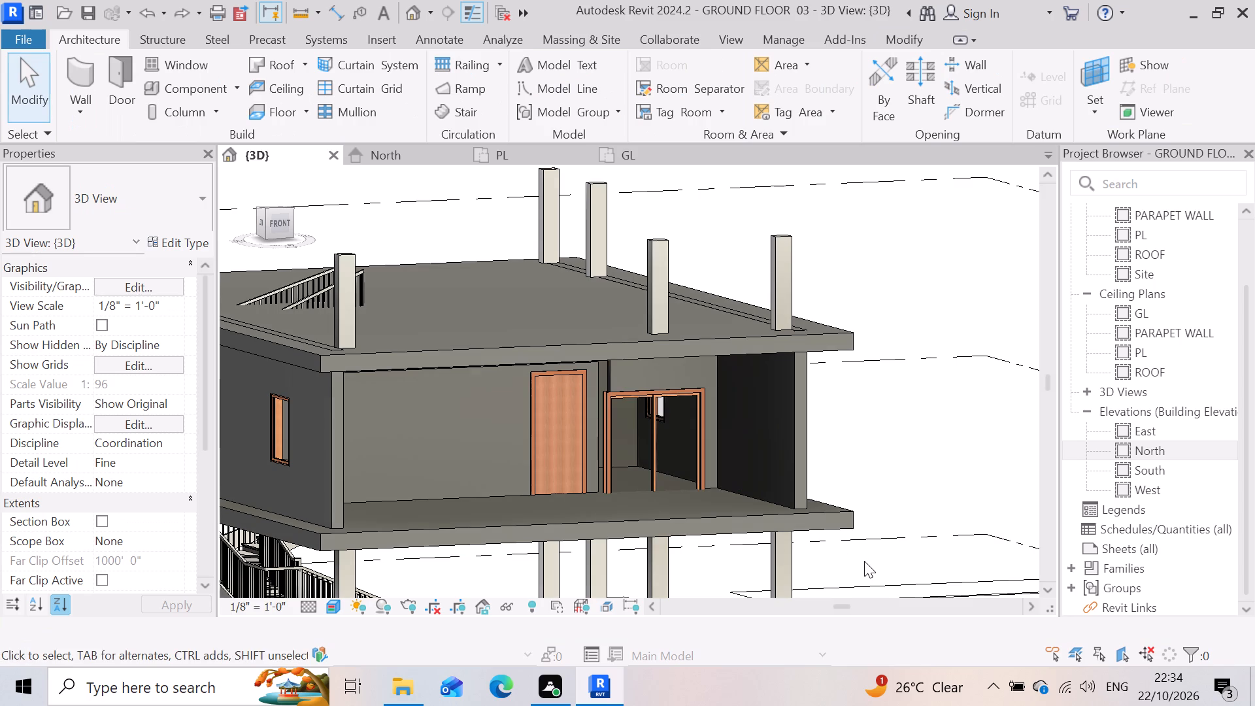
{"action": "key", "text": "ctrl+z"}
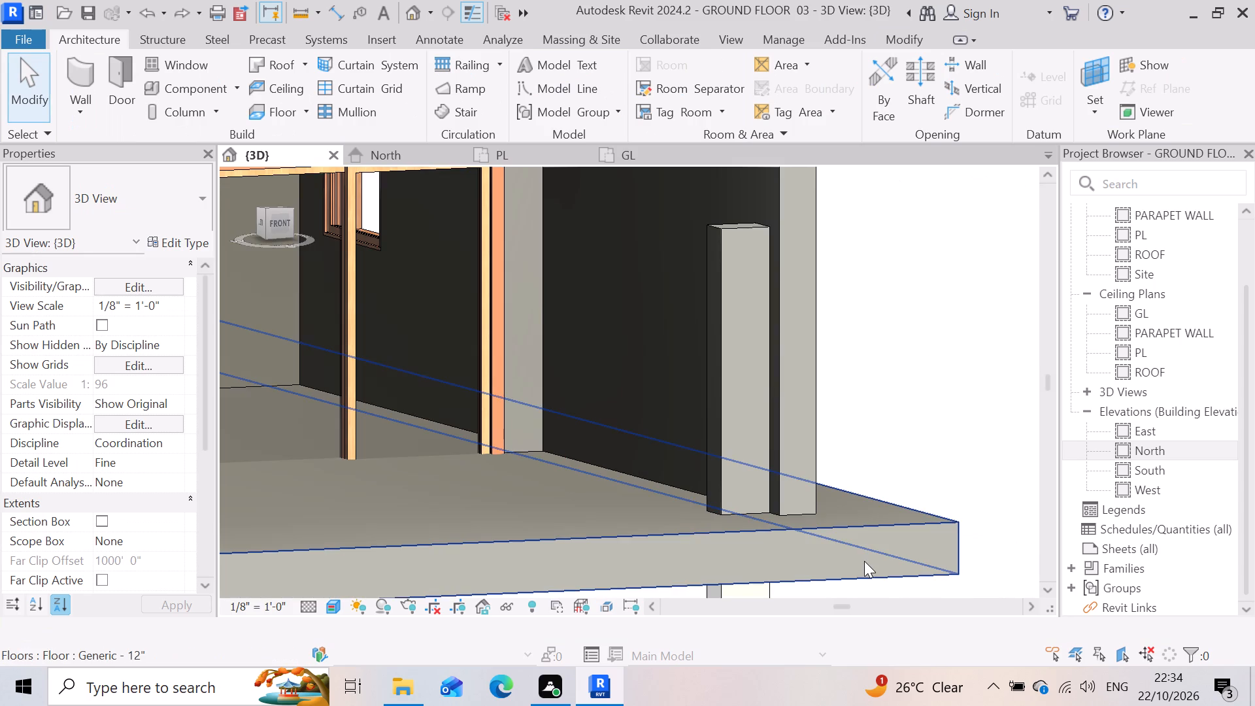
{"action": "key", "text": "ctrl+z"}
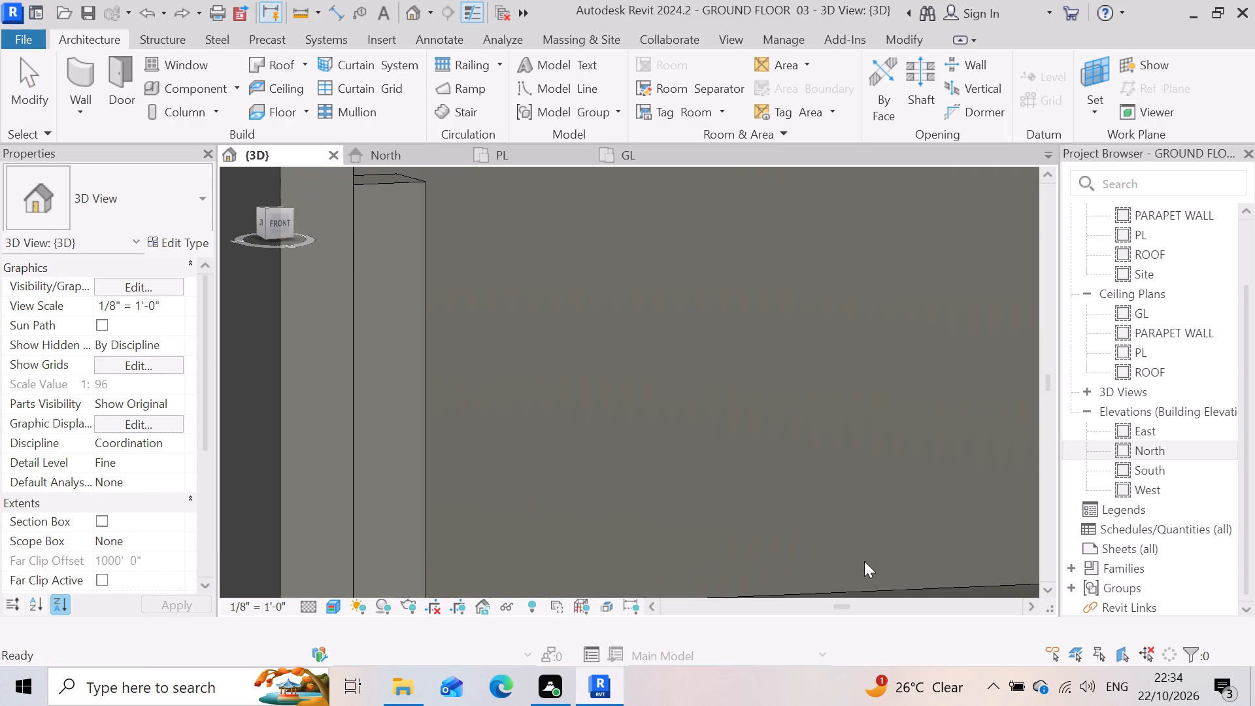
{"action": "scroll", "coordinate": [951, 536], "scroll_direction": "down", "scroll_amount": 10}
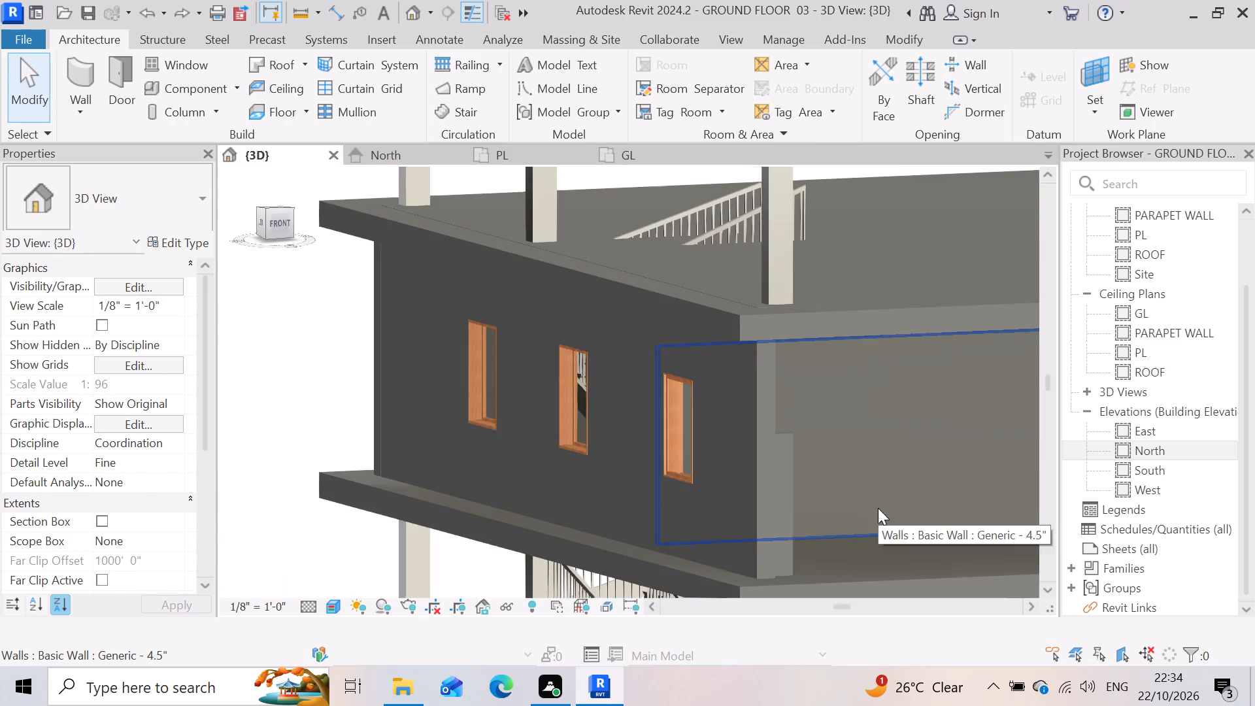
{"action": "scroll", "coordinate": [869, 508], "scroll_direction": "down", "scroll_amount": 5}
{"action": "scroll", "coordinate": [648, 474], "scroll_direction": "down", "scroll_amount": 4}
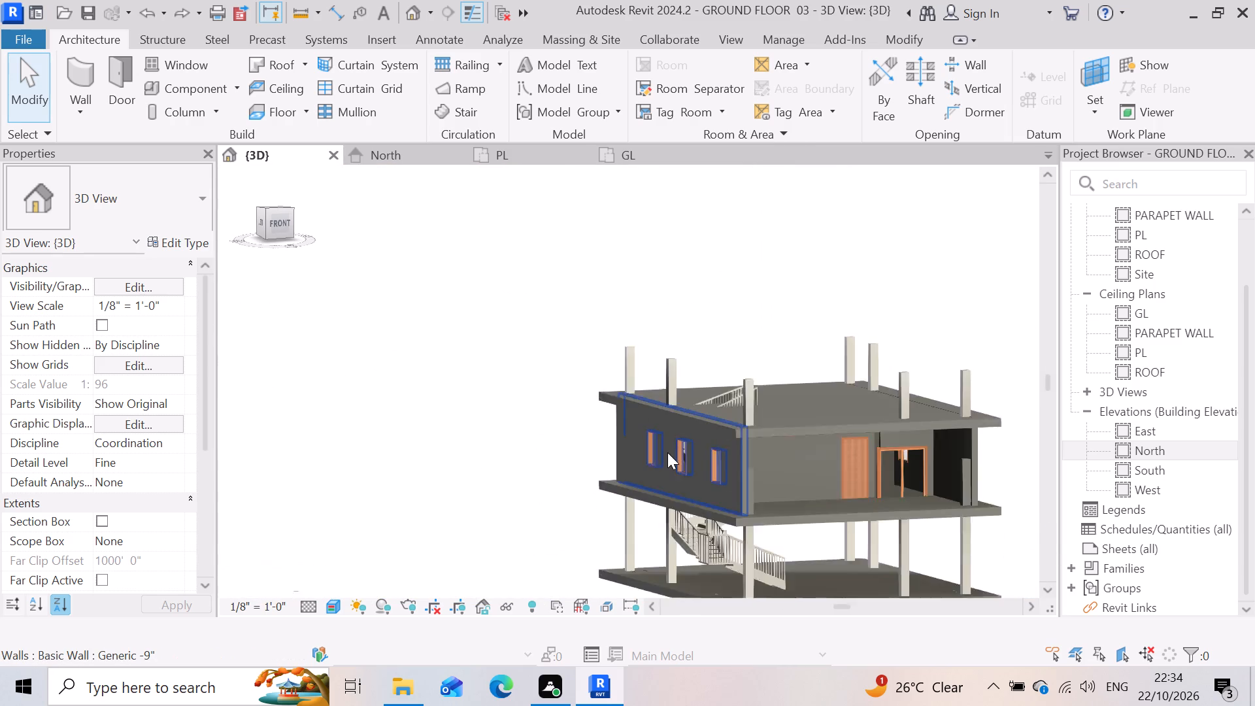
{"action": "scroll", "coordinate": [667, 452], "scroll_direction": "down", "scroll_amount": 1}
{"action": "scroll", "coordinate": [901, 512], "scroll_direction": "up", "scroll_amount": 3}
{"action": "scroll", "coordinate": [862, 429], "scroll_direction": "up", "scroll_amount": 3}
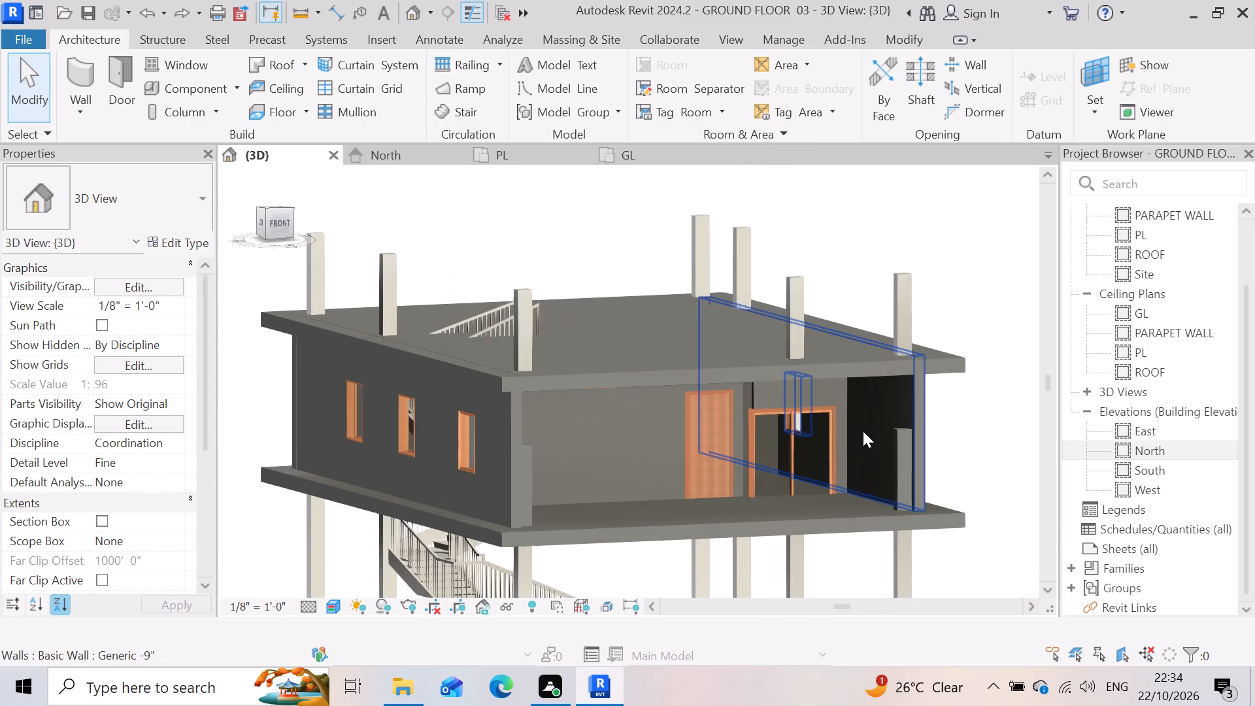
{"action": "scroll", "coordinate": [388, 404], "scroll_direction": "up", "scroll_amount": 1}
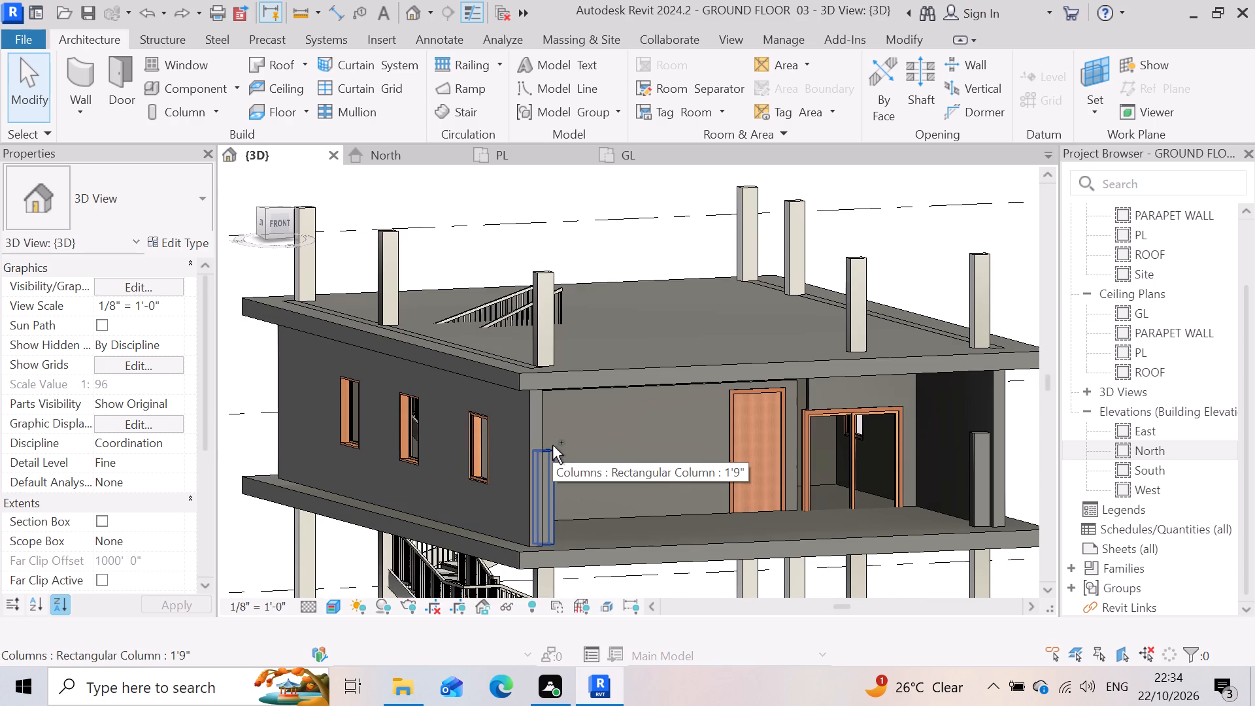
Undo the earlier upper-storey edits back to before the front wall's removal and the added roof slab, rooftop columns and upper stair.
{"action": "key", "text": "ctrl+z"}
{"action": "key", "text": "ctrl+z"}
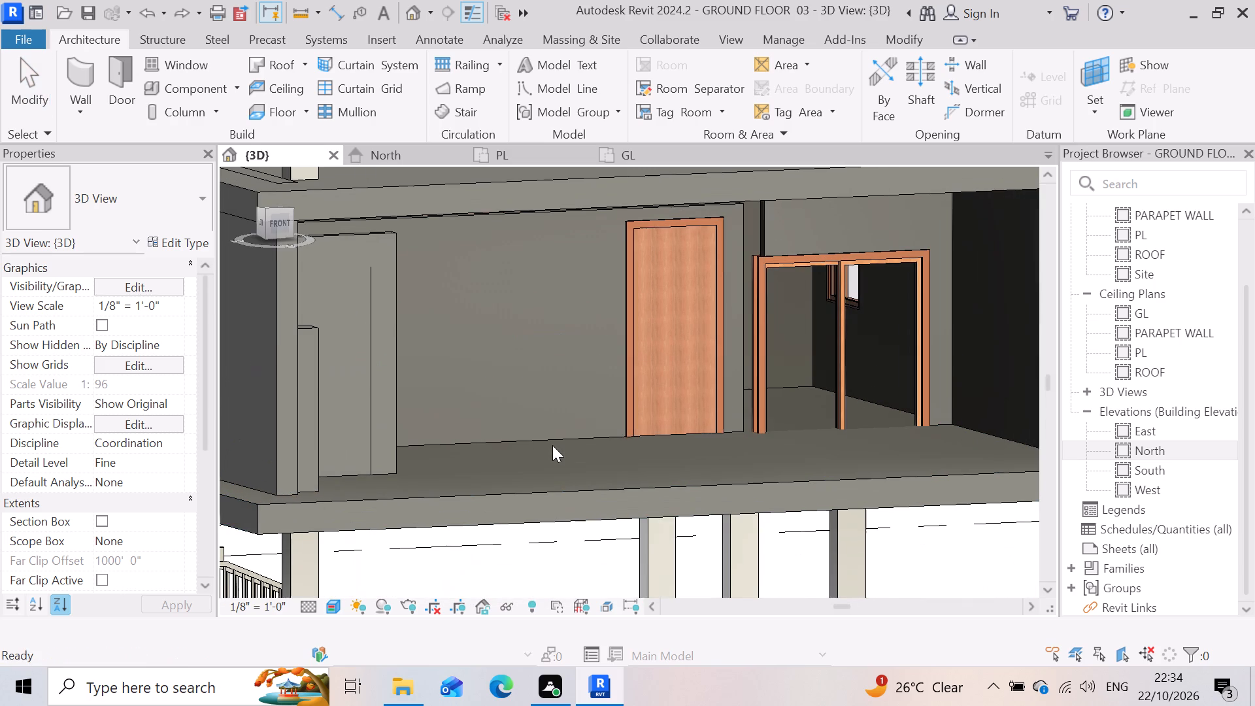
{"action": "key", "text": "z"}
{"action": "key", "text": "ctrl+z"}
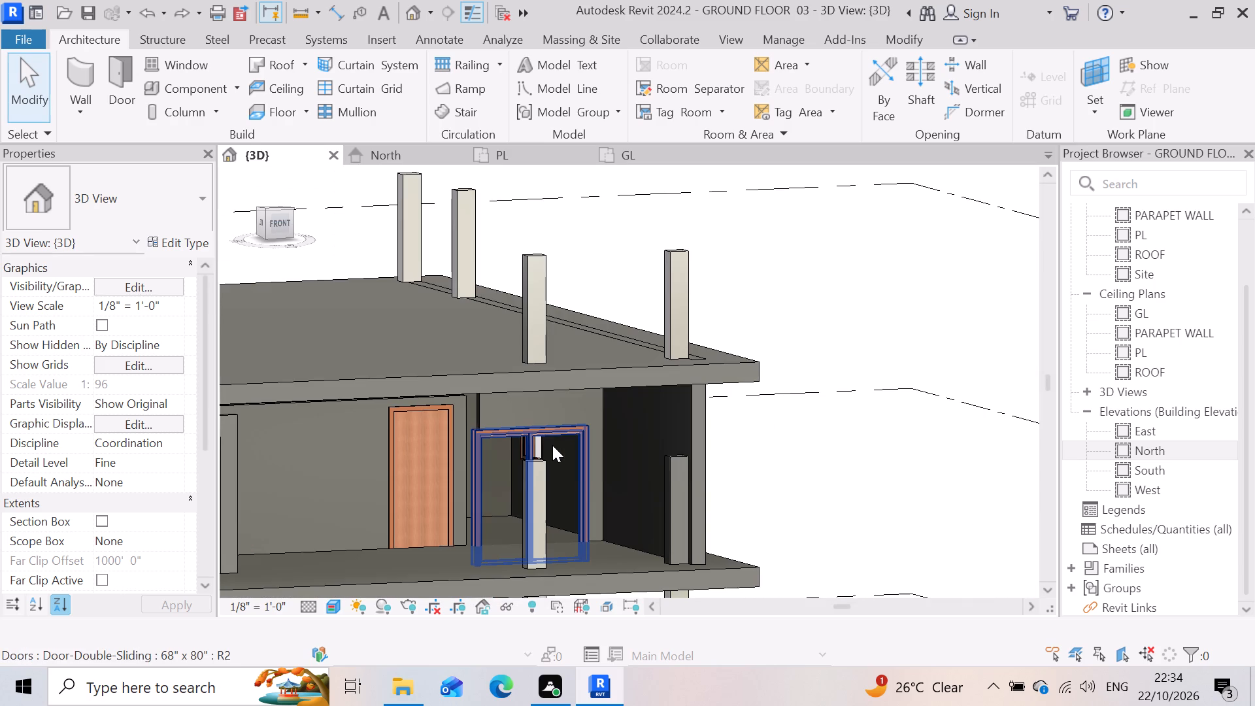
{"action": "key", "text": "ctrl+z"}
{"action": "key", "text": "ctrl+z"}
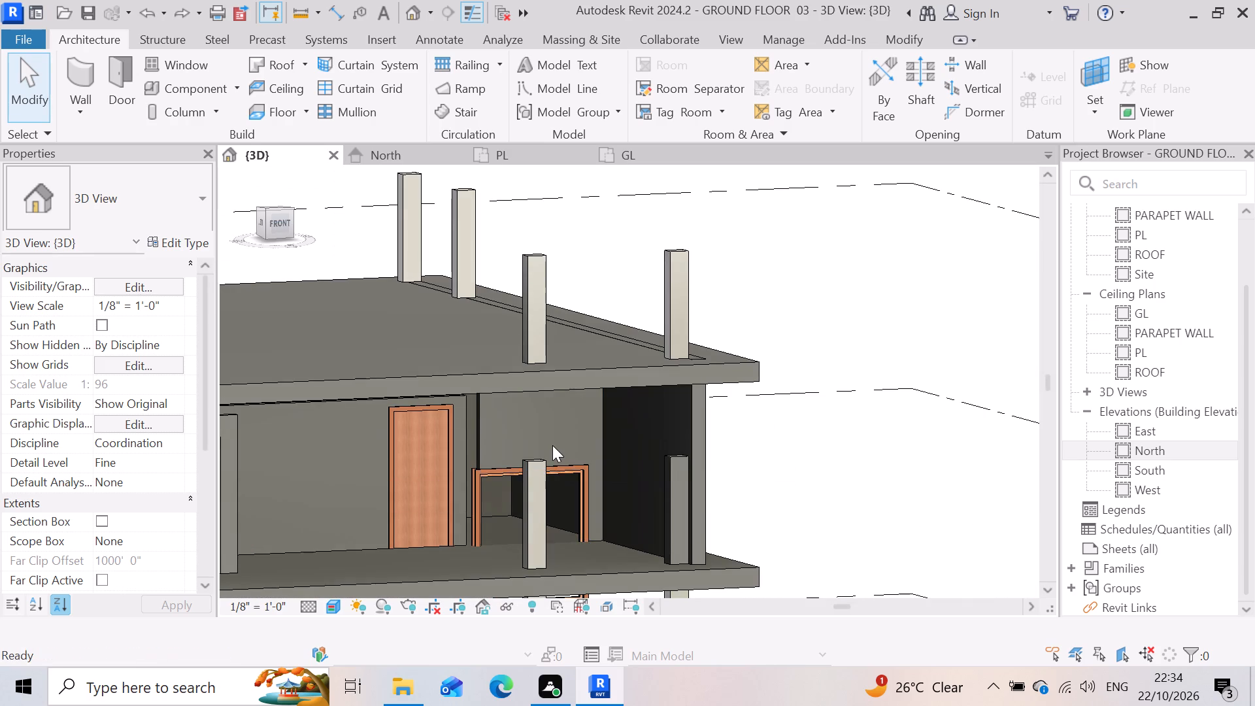
{"action": "key", "text": "z"}
{"action": "key", "text": "ctrl+z"}
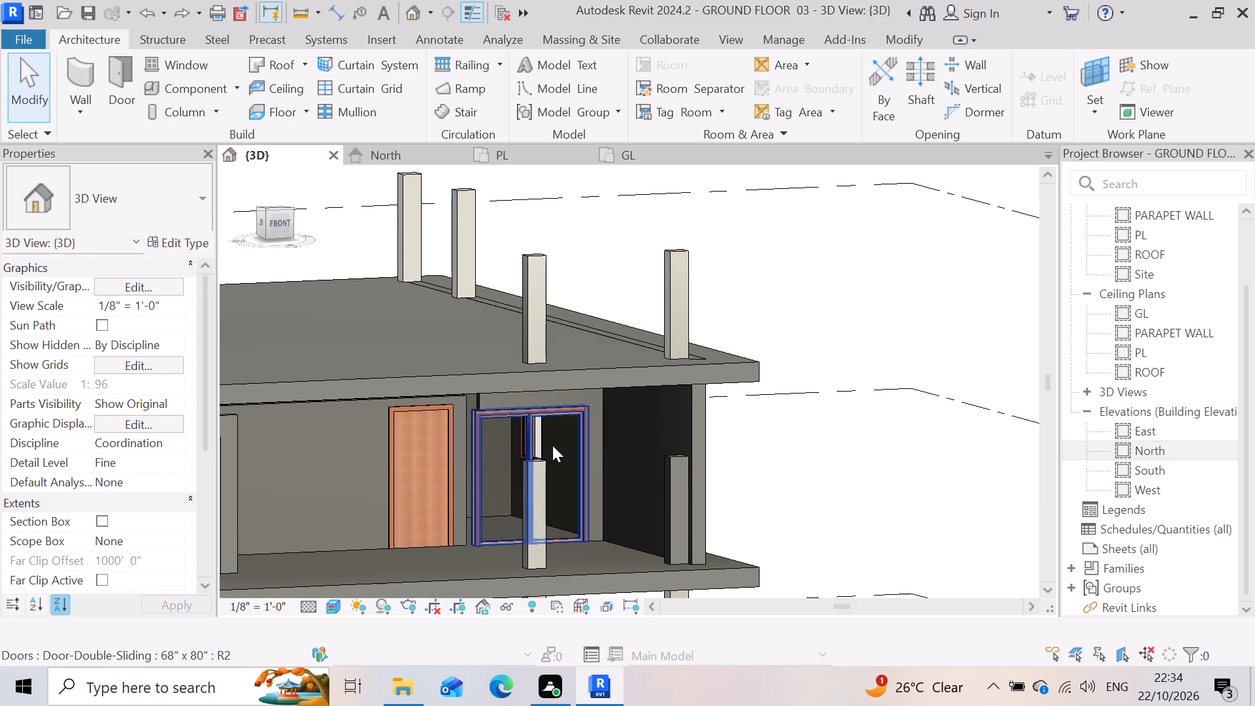
{"action": "key", "text": "z"}
{"action": "key", "text": "ctrl+z"}
{"action": "type", "text": "ZZZZZZ"}
{"action": "key", "text": "ctrl+z"}
{"action": "key", "text": "ctrl+z"}
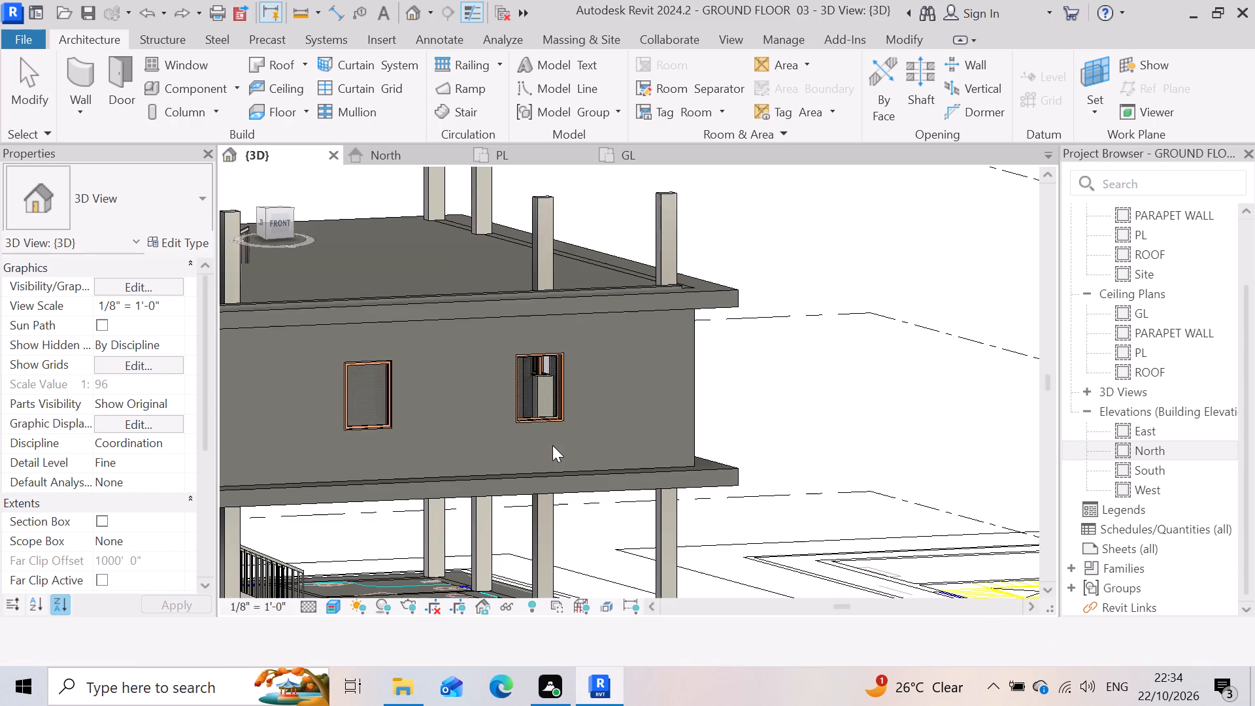
{"action": "key", "text": "ctrl+z"}
{"action": "scroll", "coordinate": [646, 403], "scroll_direction": "down", "scroll_amount": 5}
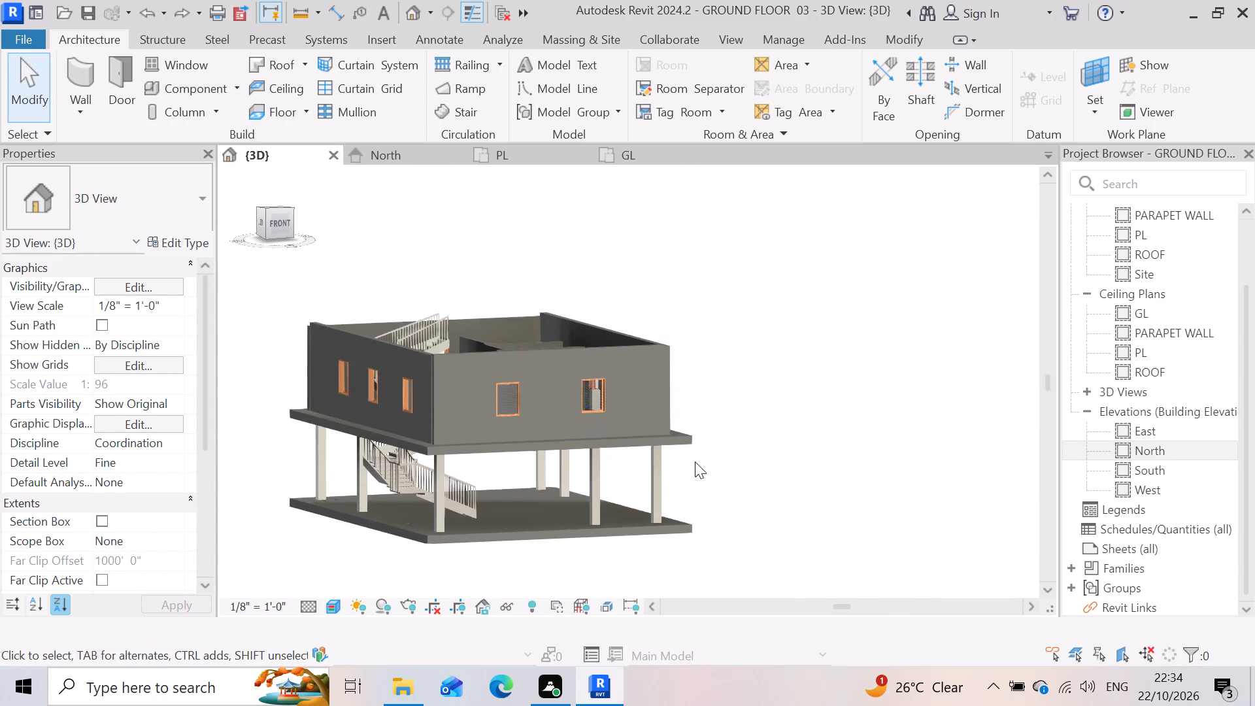
{"action": "key", "text": "ctrl+z"}
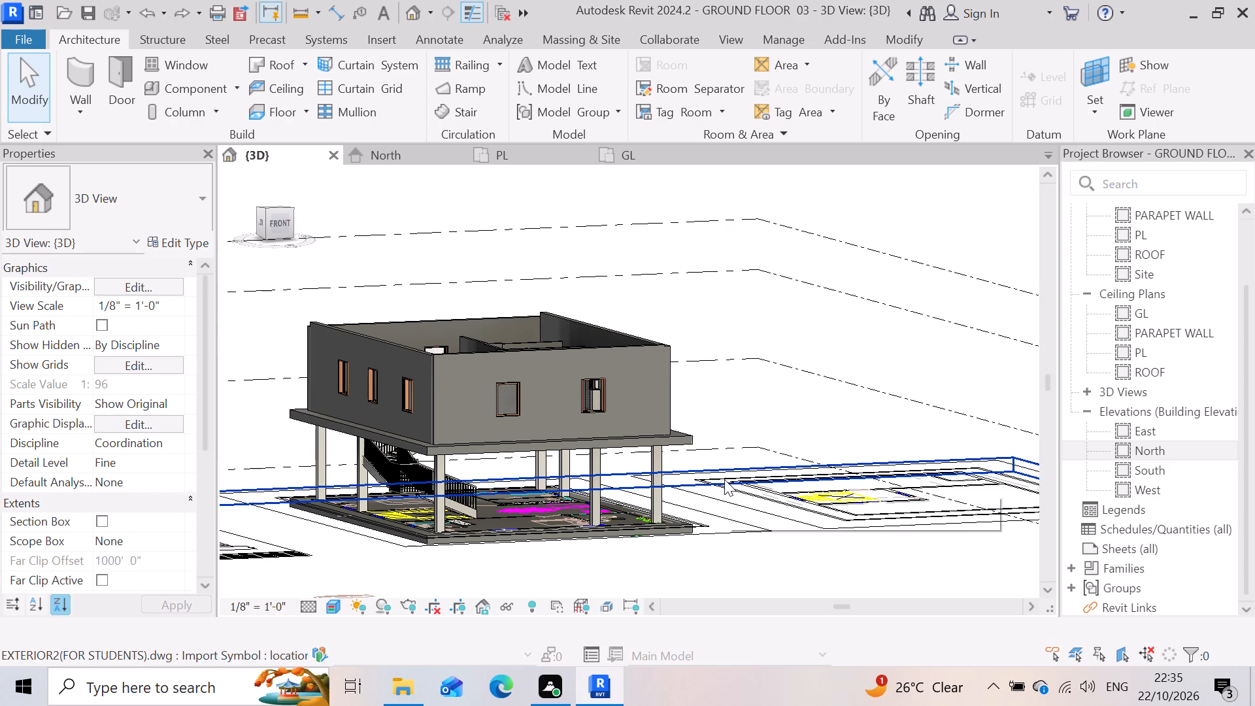
Examine the house in 3D, checking the upper storey's walls and windows and the columns and stair below.
{"action": "scroll", "coordinate": [254, 422], "scroll_direction": "up", "scroll_amount": 3}
{"action": "scroll", "coordinate": [407, 503], "scroll_direction": "up", "scroll_amount": 3}
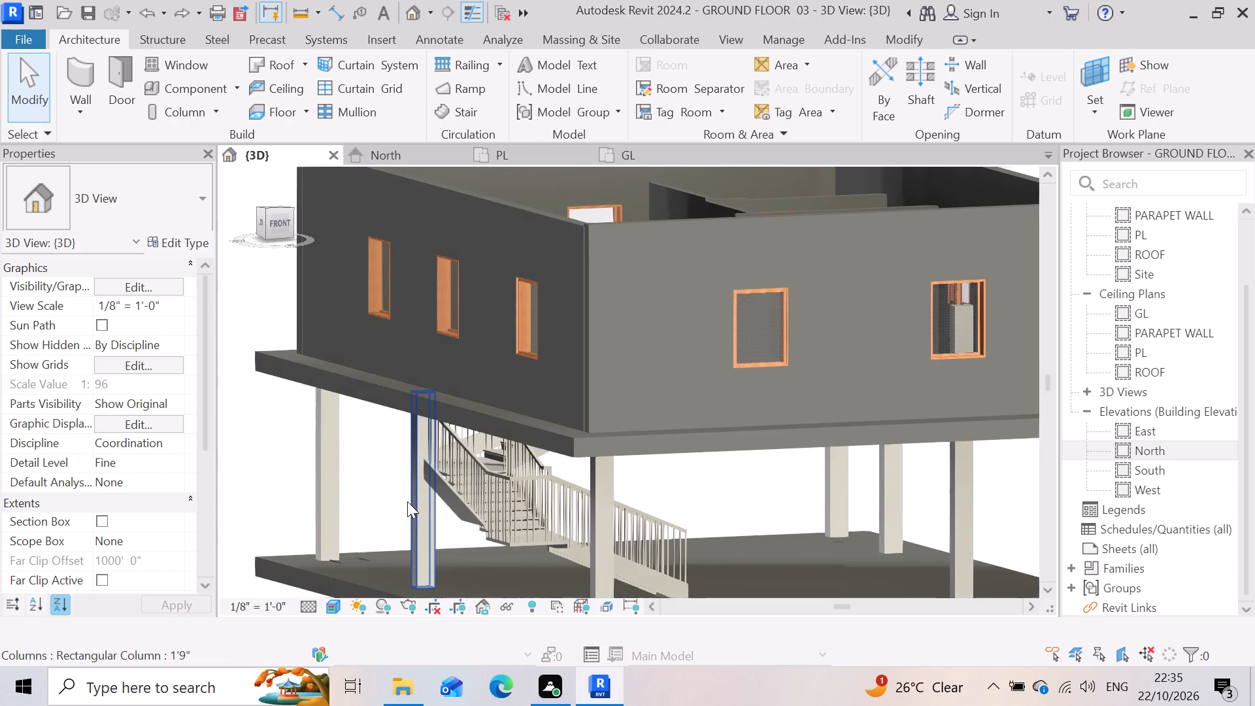
{"action": "scroll", "coordinate": [414, 488], "scroll_direction": "down", "scroll_amount": 3}
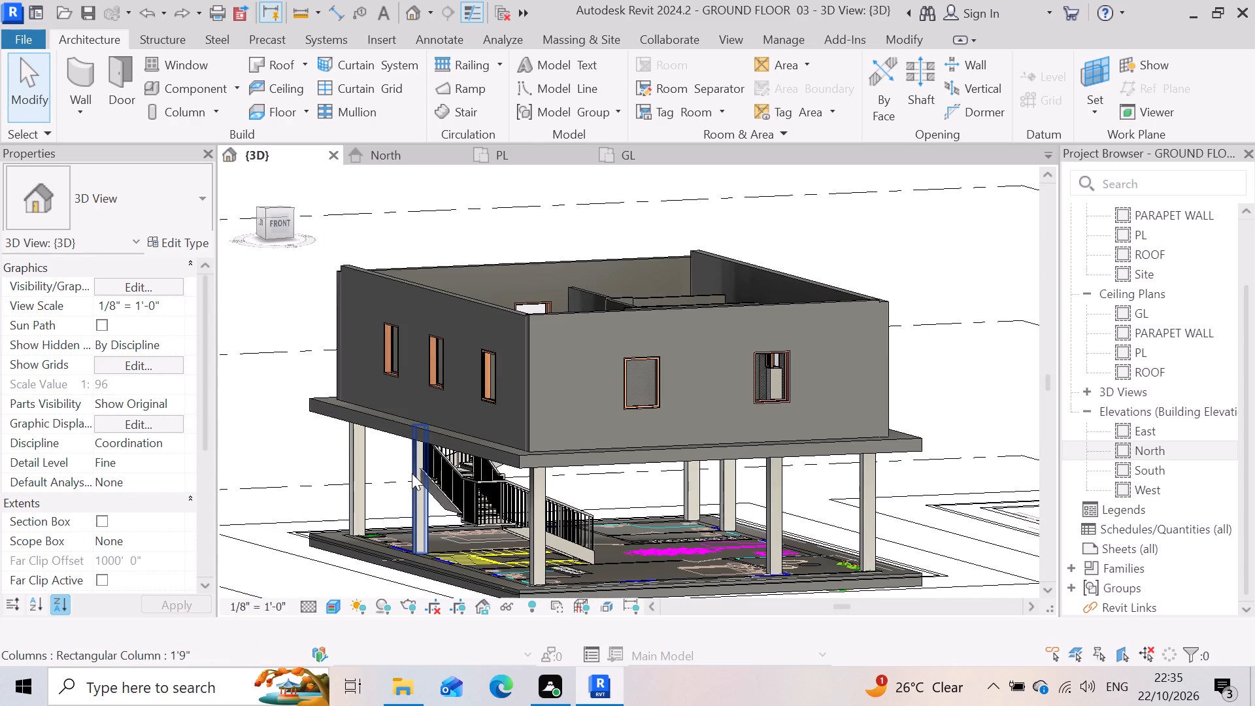
{"action": "scroll", "coordinate": [825, 333], "scroll_direction": "up", "scroll_amount": 3}
{"action": "scroll", "coordinate": [571, 301], "scroll_direction": "up", "scroll_amount": 3}
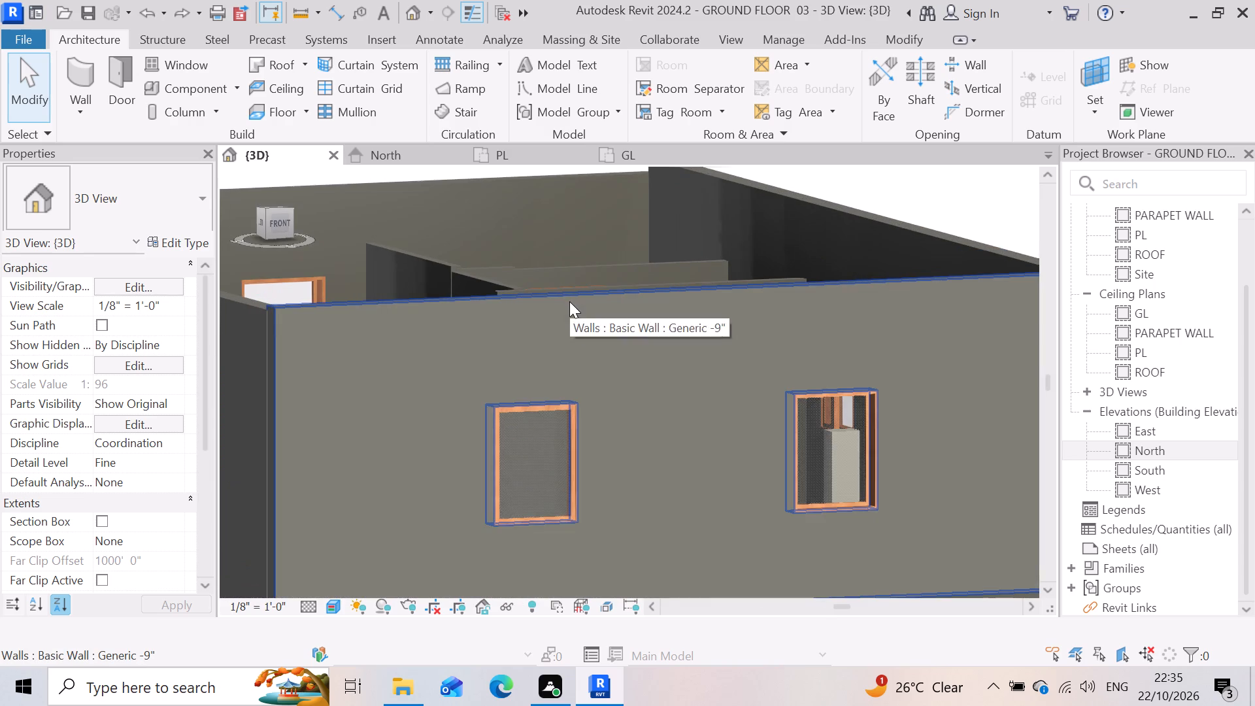
{"action": "scroll", "coordinate": [569, 303], "scroll_direction": "down", "scroll_amount": 10}
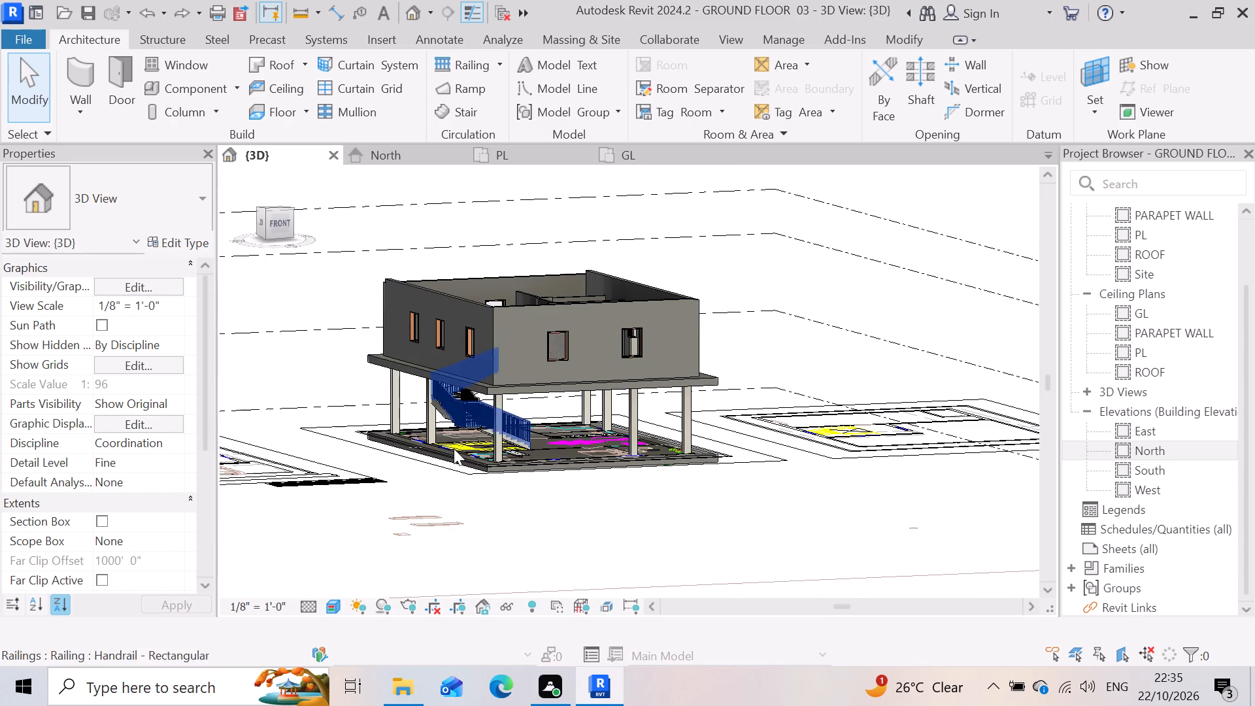
Copy the Generic - 12" floor slab at level GL to the ROOF level, aligned, and check it in 3D.
{"action": "double_click", "coordinate": [1180, 453]}
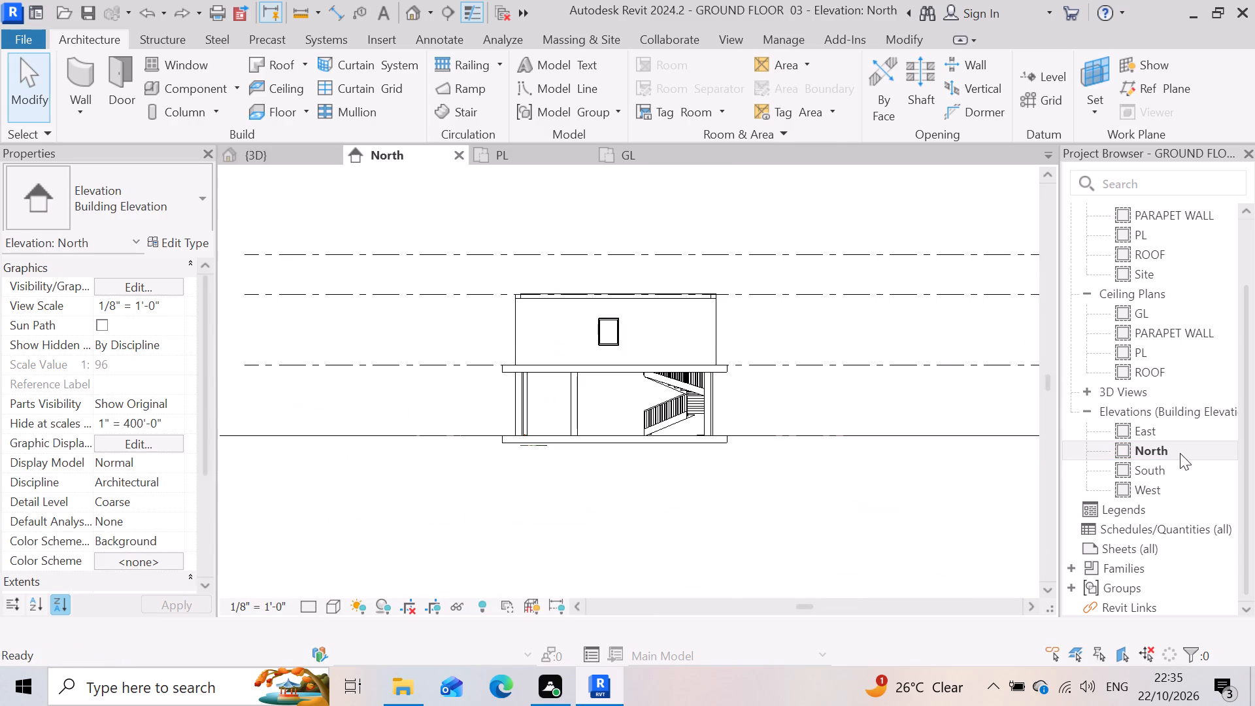
{"action": "scroll", "coordinate": [667, 304], "scroll_direction": "up", "scroll_amount": 3}
{"action": "scroll", "coordinate": [493, 299], "scroll_direction": "up", "scroll_amount": 3}
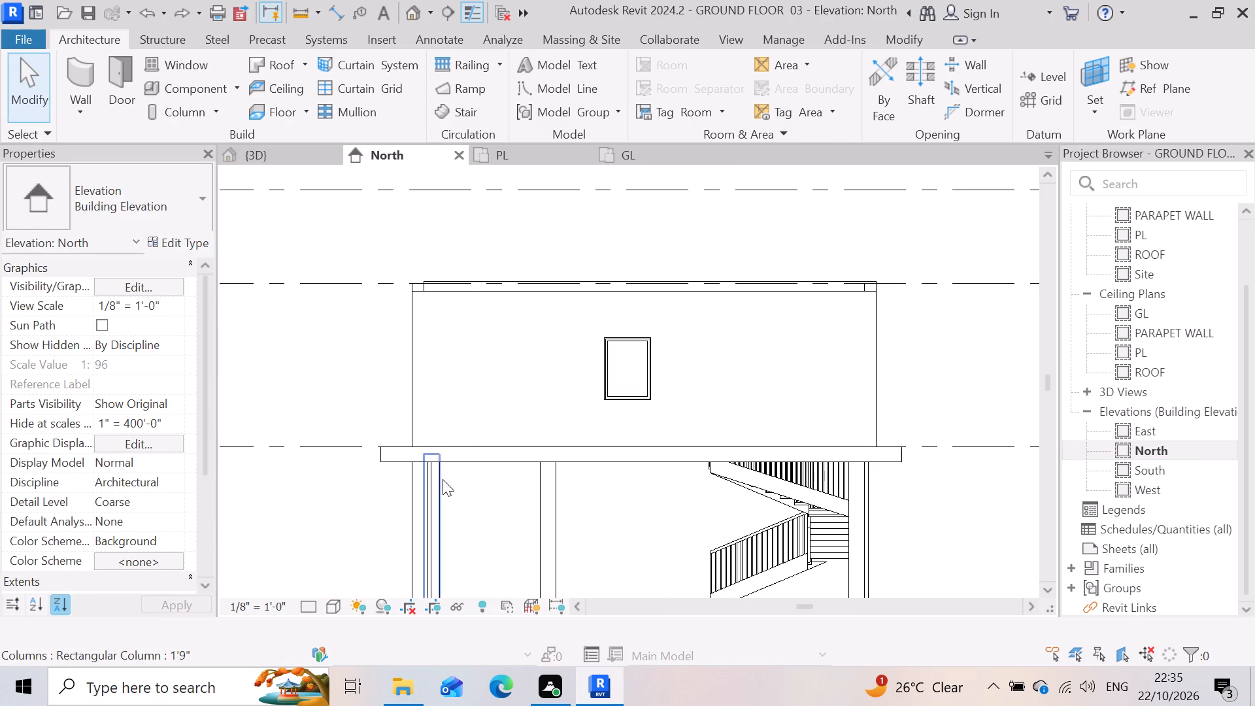
{"action": "scroll", "coordinate": [595, 479], "scroll_direction": "up", "scroll_amount": 2}
{"action": "left_click", "coordinate": [600, 458]}
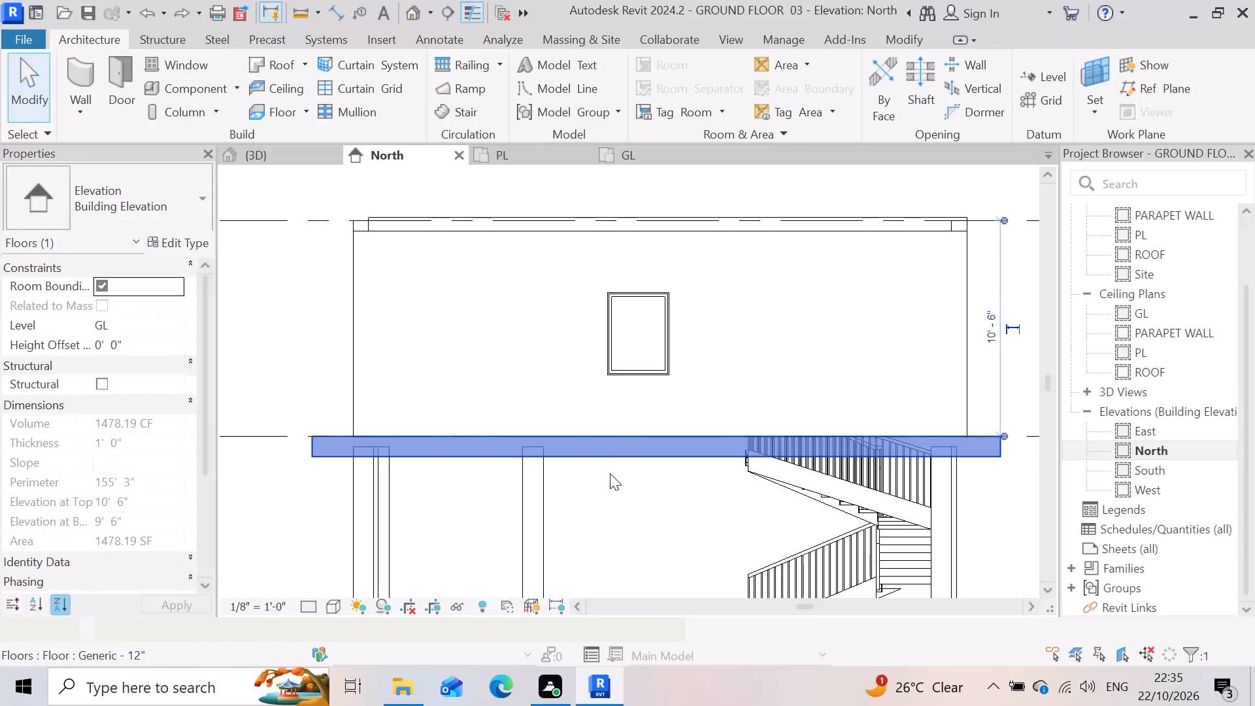
{"action": "scroll", "coordinate": [788, 482], "scroll_direction": "down", "scroll_amount": 10}
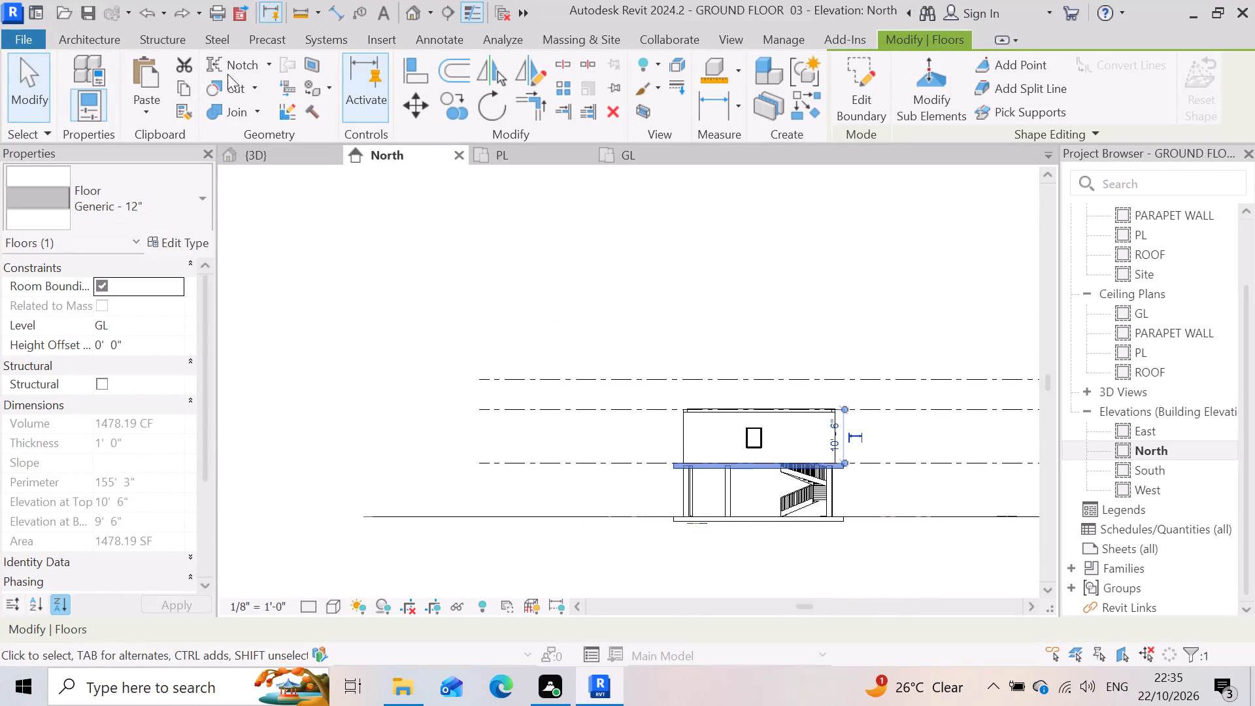
{"action": "left_click", "coordinate": [190, 91]}
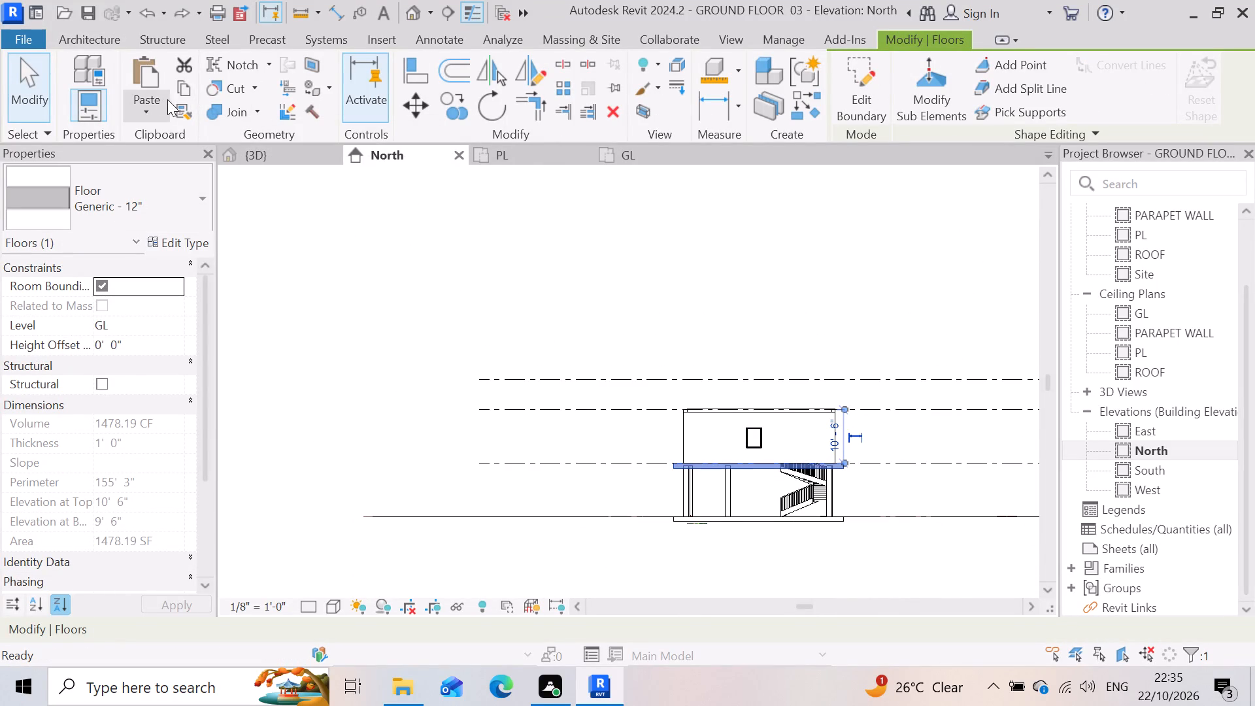
{"action": "left_click", "coordinate": [147, 113]}
{"action": "left_click", "coordinate": [229, 182]}
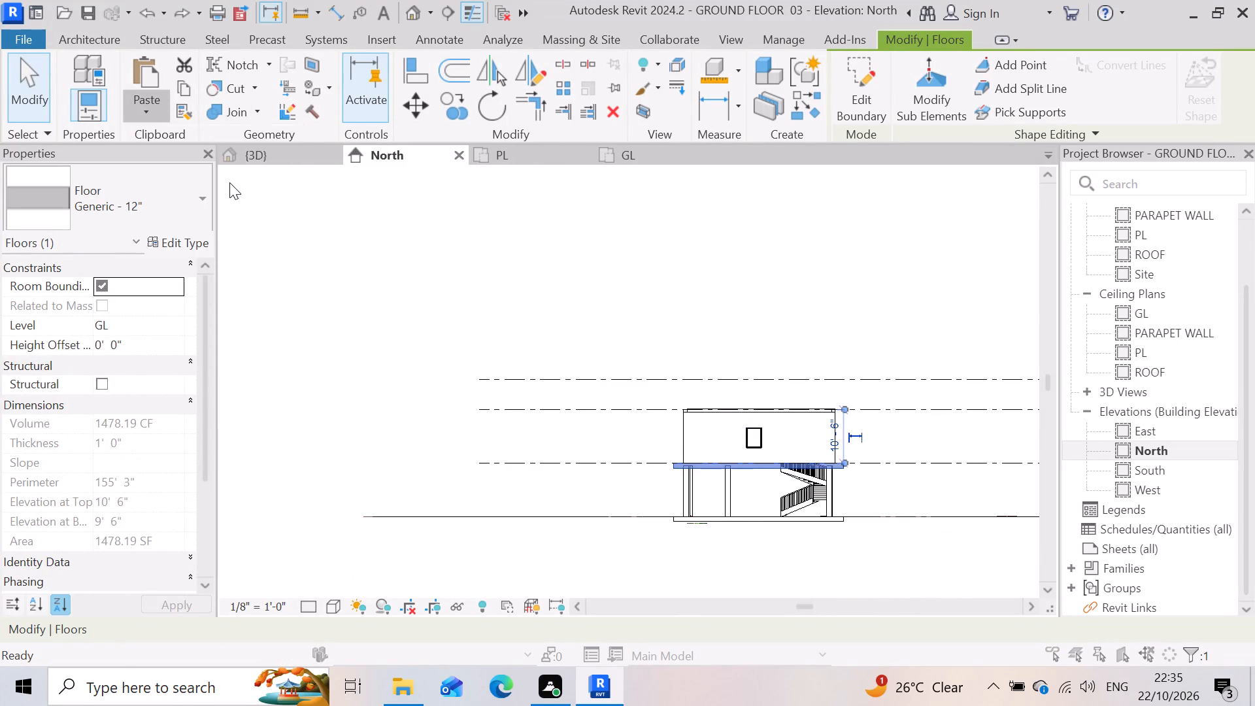
{"action": "left_click", "coordinate": [535, 252]}
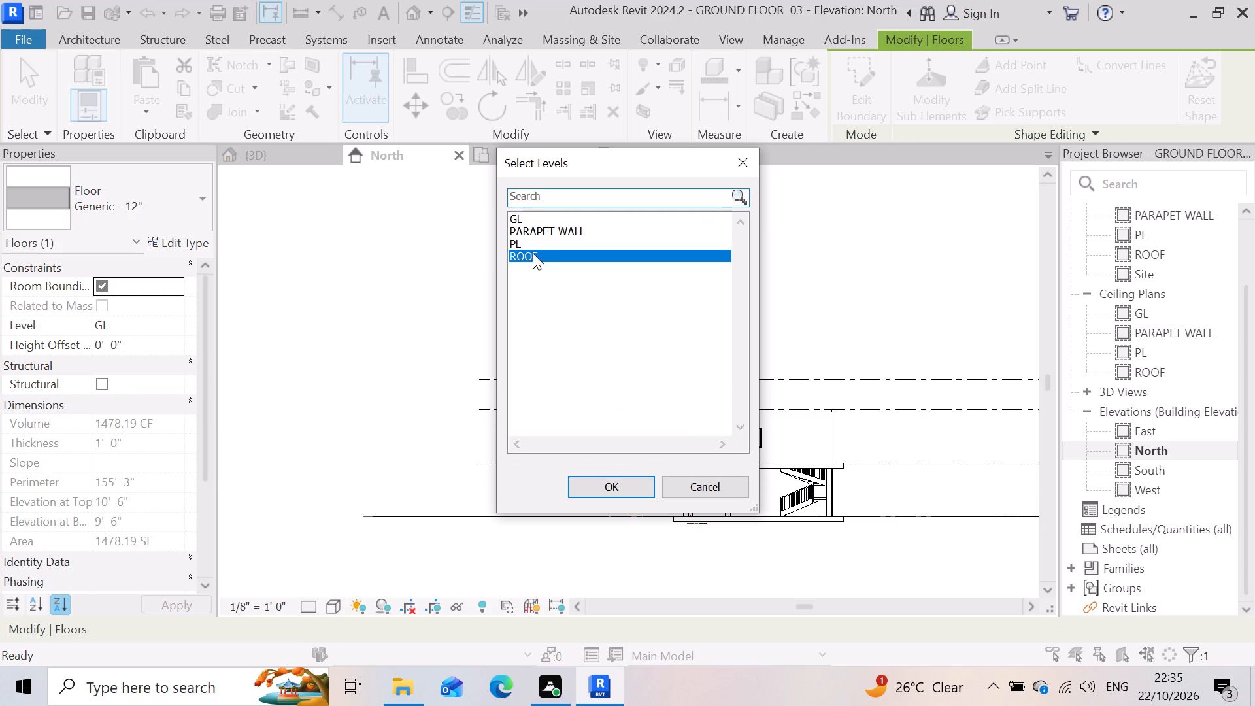
{"action": "left_click", "coordinate": [613, 479]}
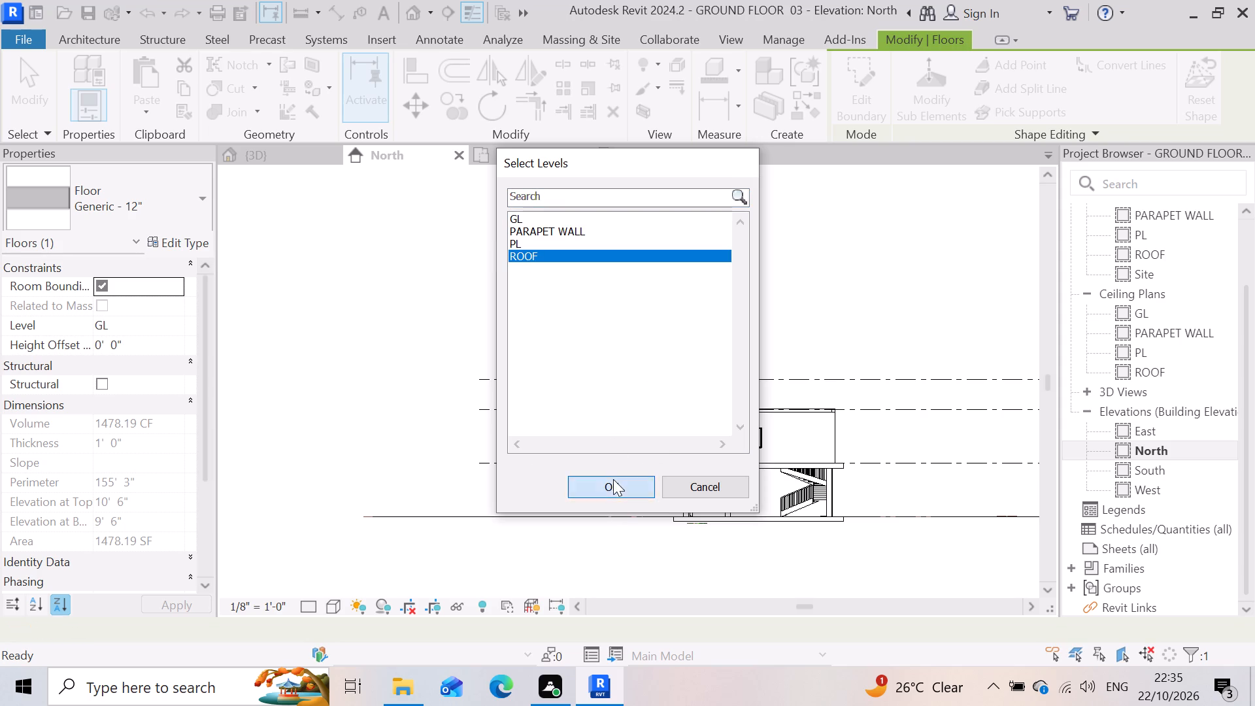
{"action": "scroll", "coordinate": [869, 456], "scroll_direction": "up", "scroll_amount": 3}
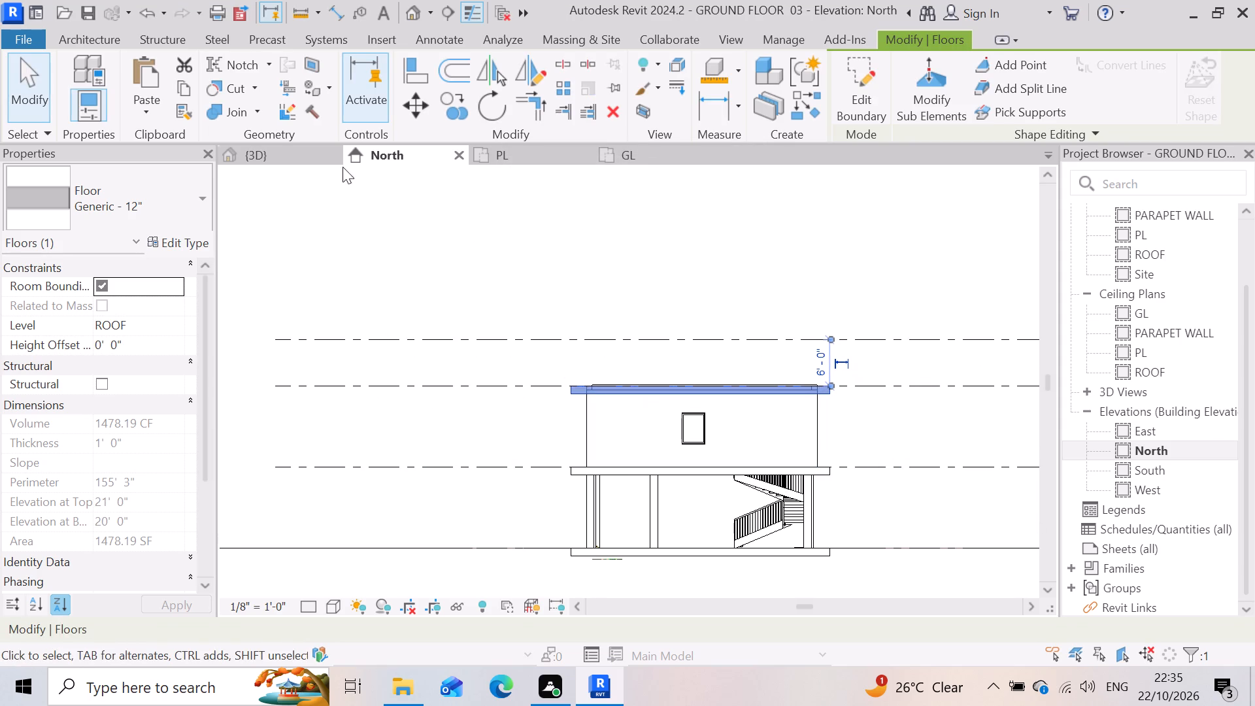
{"action": "left_click", "coordinate": [288, 153]}
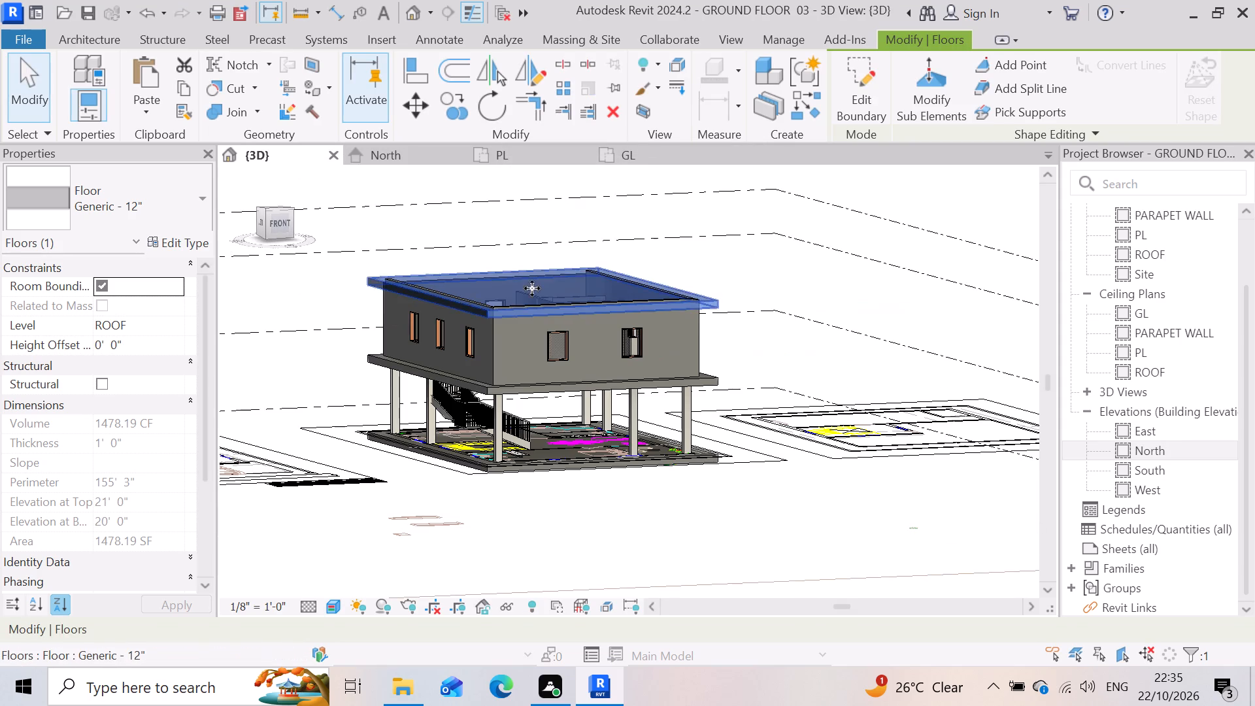
{"action": "scroll", "coordinate": [533, 288], "scroll_direction": "up", "scroll_amount": 4}
{"action": "scroll", "coordinate": [525, 290], "scroll_direction": "down", "scroll_amount": 5}
{"action": "left_click", "coordinate": [814, 452]}
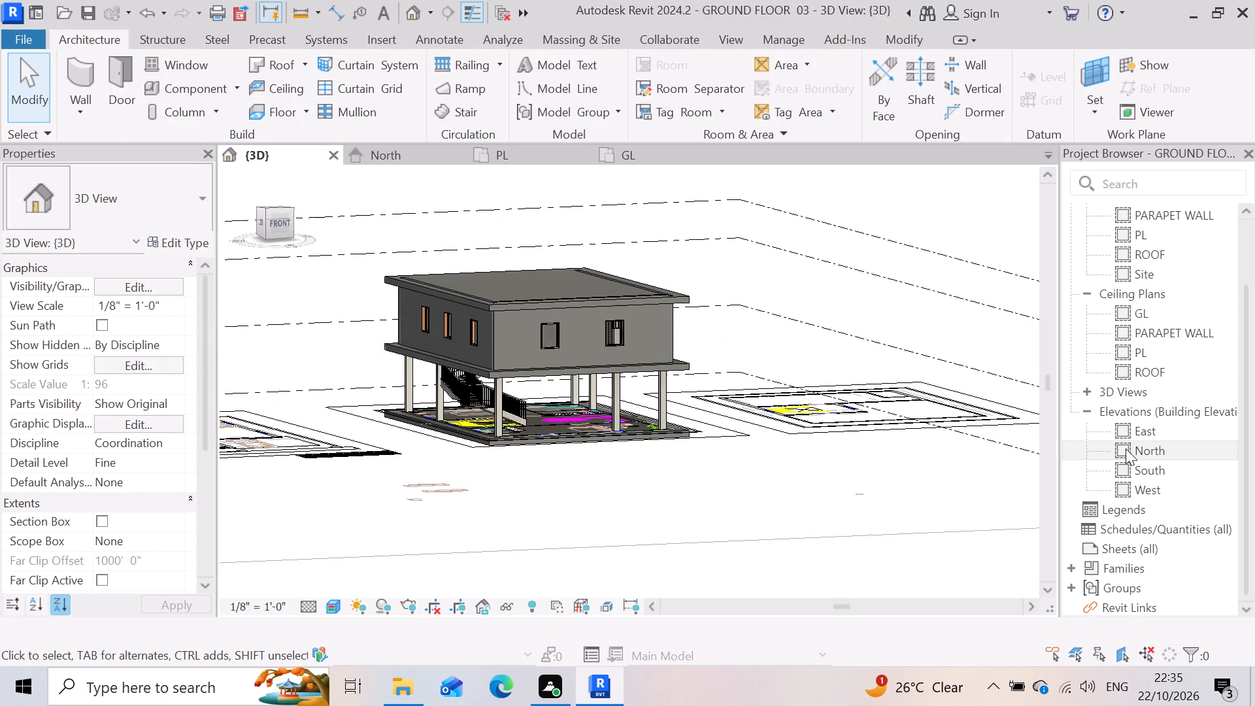
Open the North building elevation.
{"action": "double_click", "coordinate": [1160, 448]}
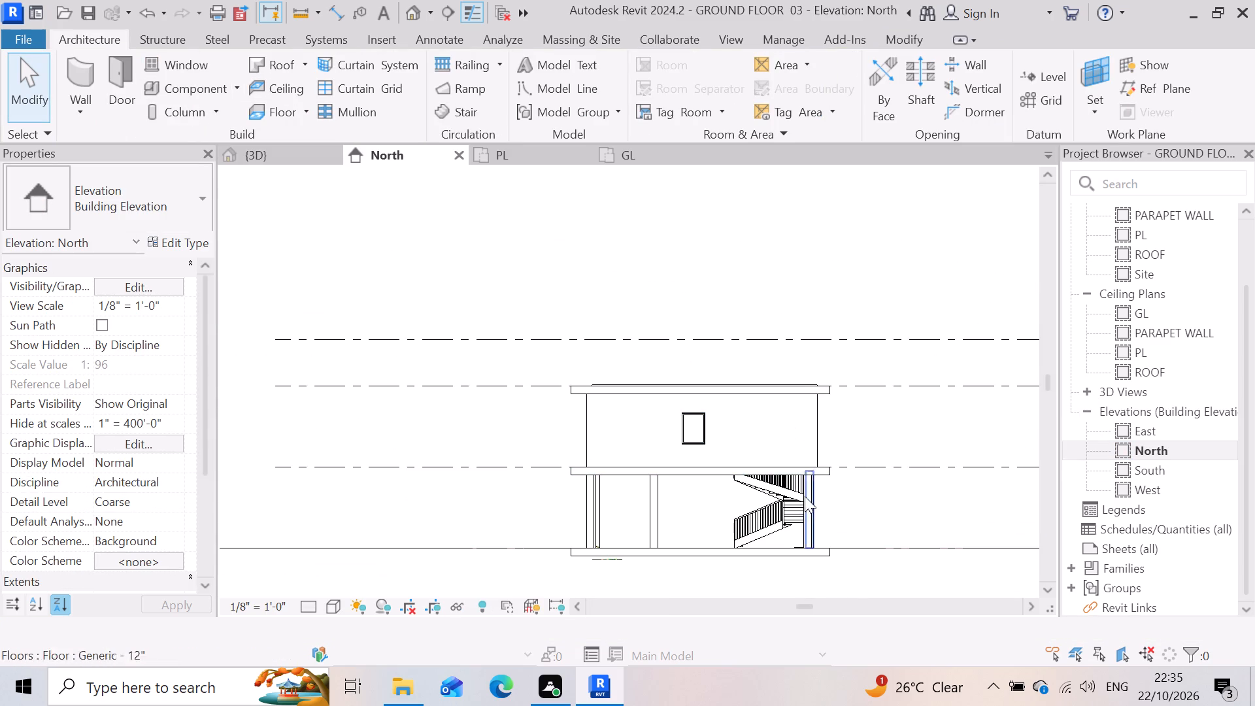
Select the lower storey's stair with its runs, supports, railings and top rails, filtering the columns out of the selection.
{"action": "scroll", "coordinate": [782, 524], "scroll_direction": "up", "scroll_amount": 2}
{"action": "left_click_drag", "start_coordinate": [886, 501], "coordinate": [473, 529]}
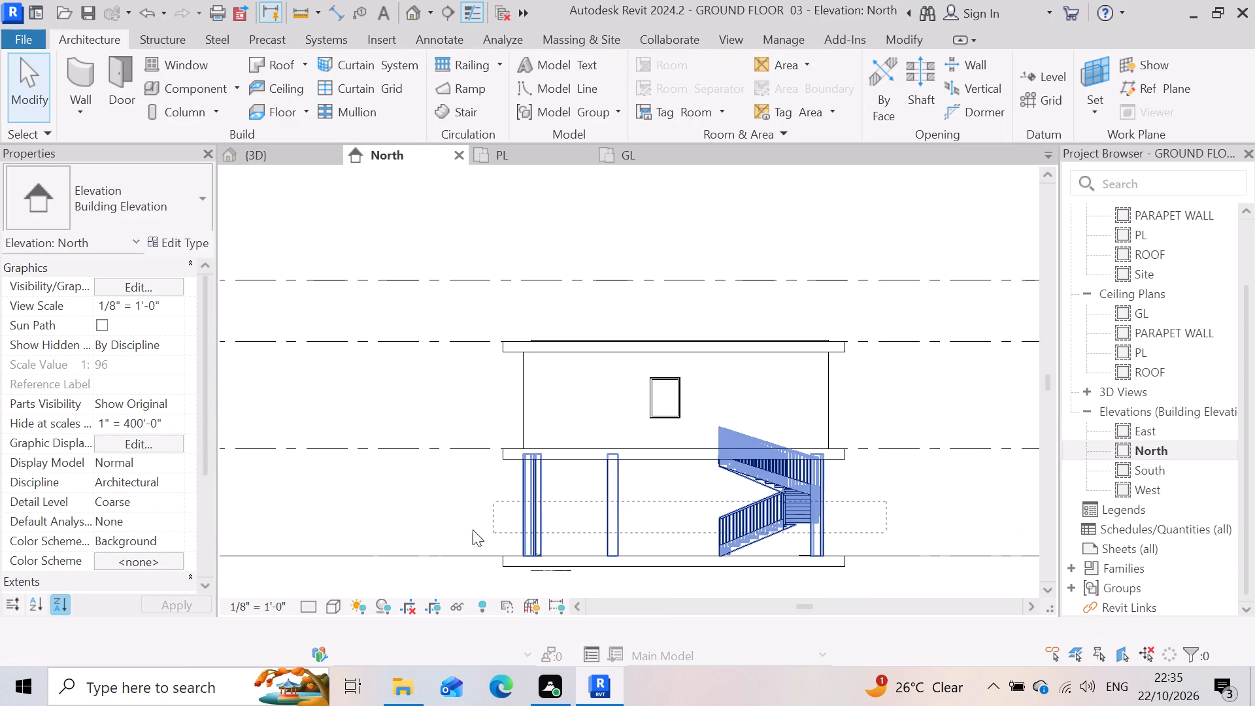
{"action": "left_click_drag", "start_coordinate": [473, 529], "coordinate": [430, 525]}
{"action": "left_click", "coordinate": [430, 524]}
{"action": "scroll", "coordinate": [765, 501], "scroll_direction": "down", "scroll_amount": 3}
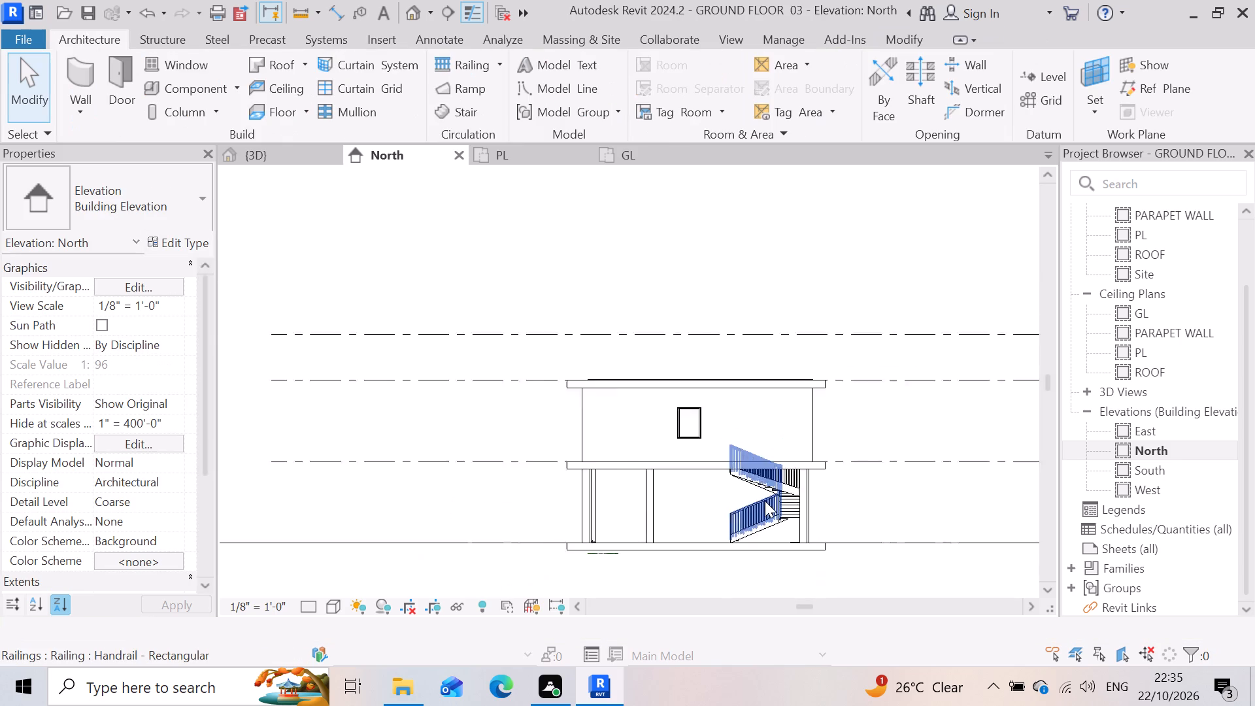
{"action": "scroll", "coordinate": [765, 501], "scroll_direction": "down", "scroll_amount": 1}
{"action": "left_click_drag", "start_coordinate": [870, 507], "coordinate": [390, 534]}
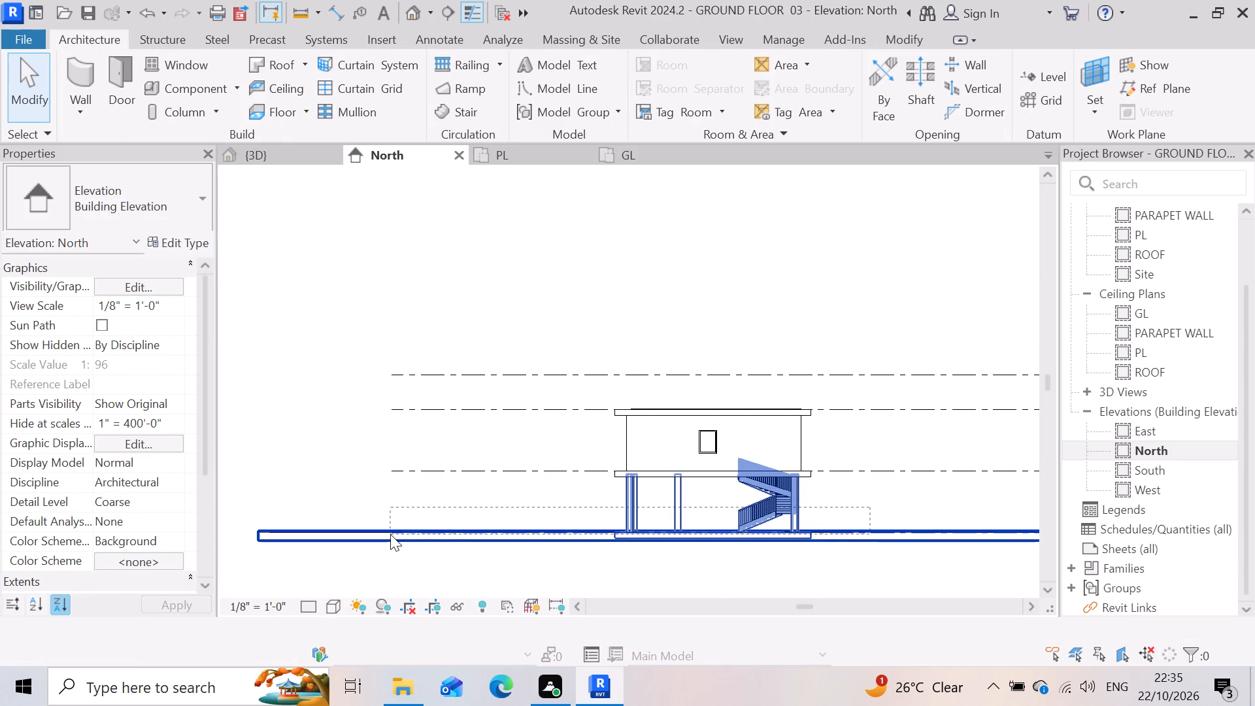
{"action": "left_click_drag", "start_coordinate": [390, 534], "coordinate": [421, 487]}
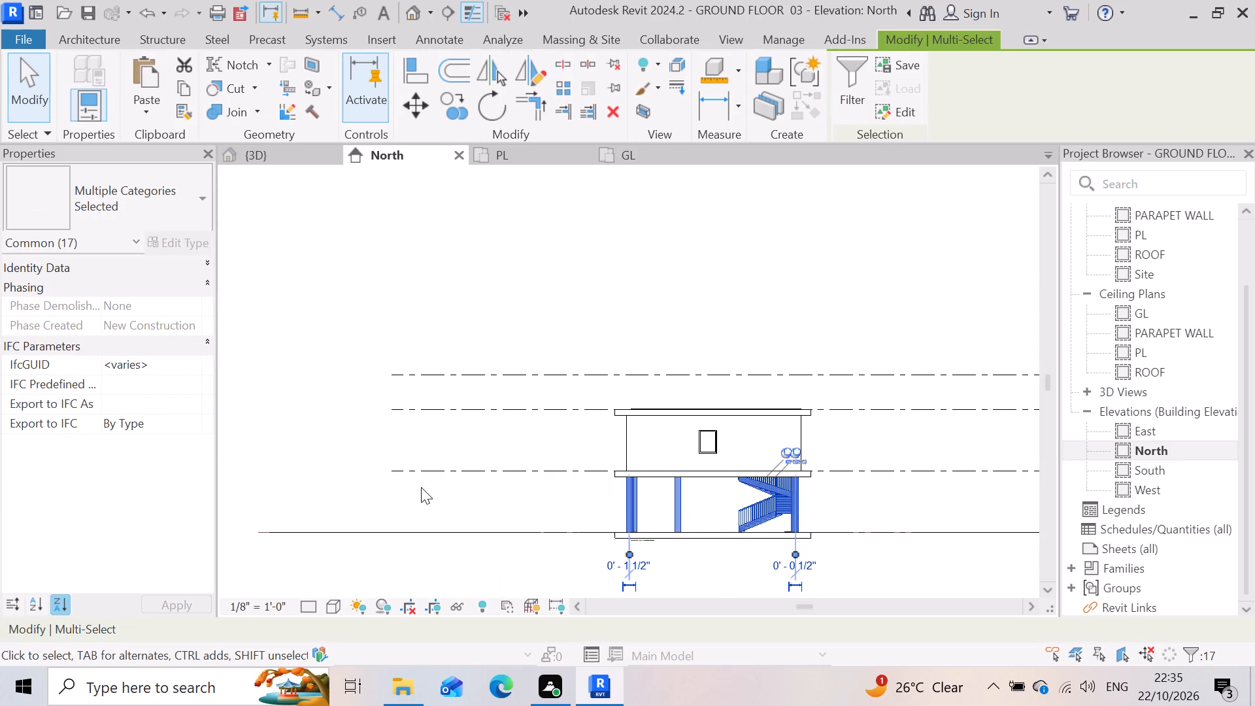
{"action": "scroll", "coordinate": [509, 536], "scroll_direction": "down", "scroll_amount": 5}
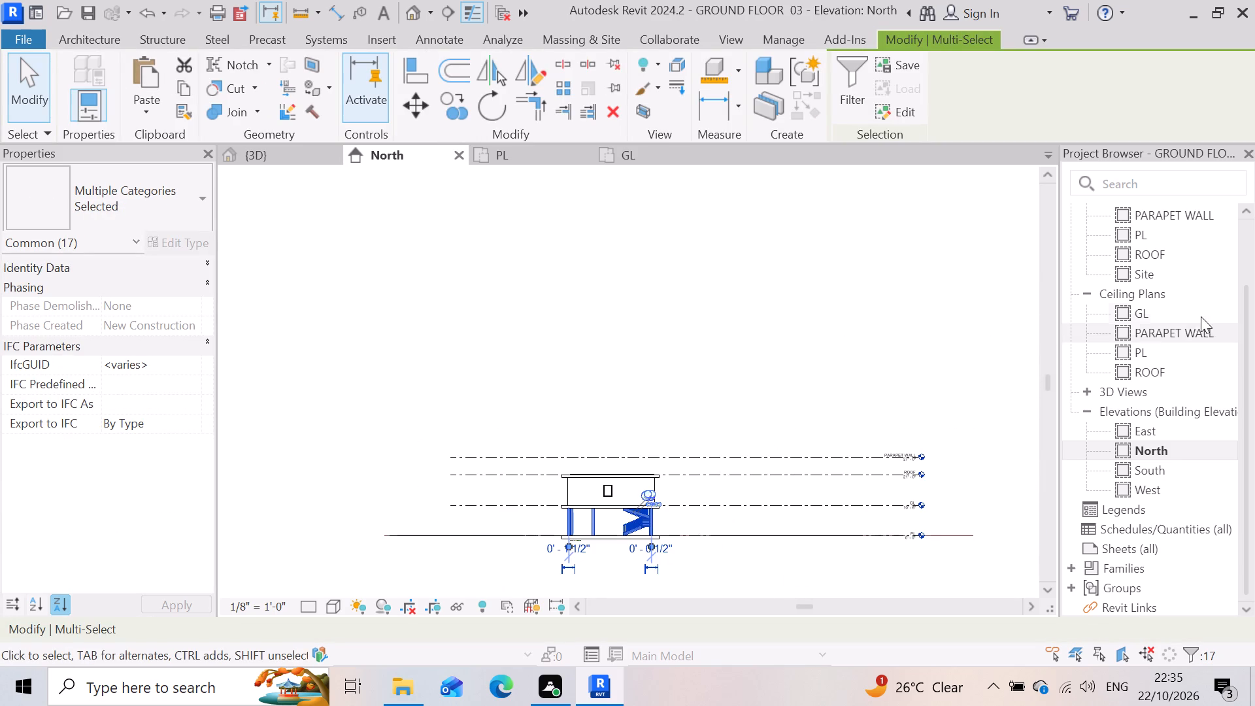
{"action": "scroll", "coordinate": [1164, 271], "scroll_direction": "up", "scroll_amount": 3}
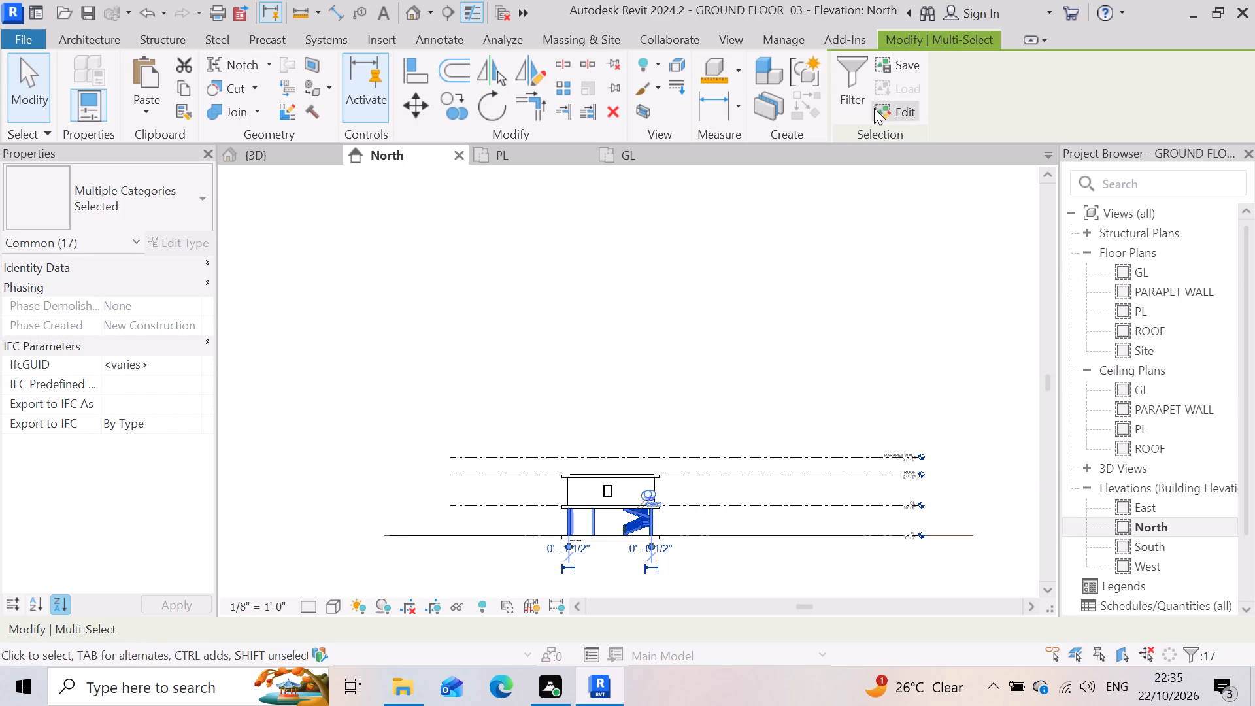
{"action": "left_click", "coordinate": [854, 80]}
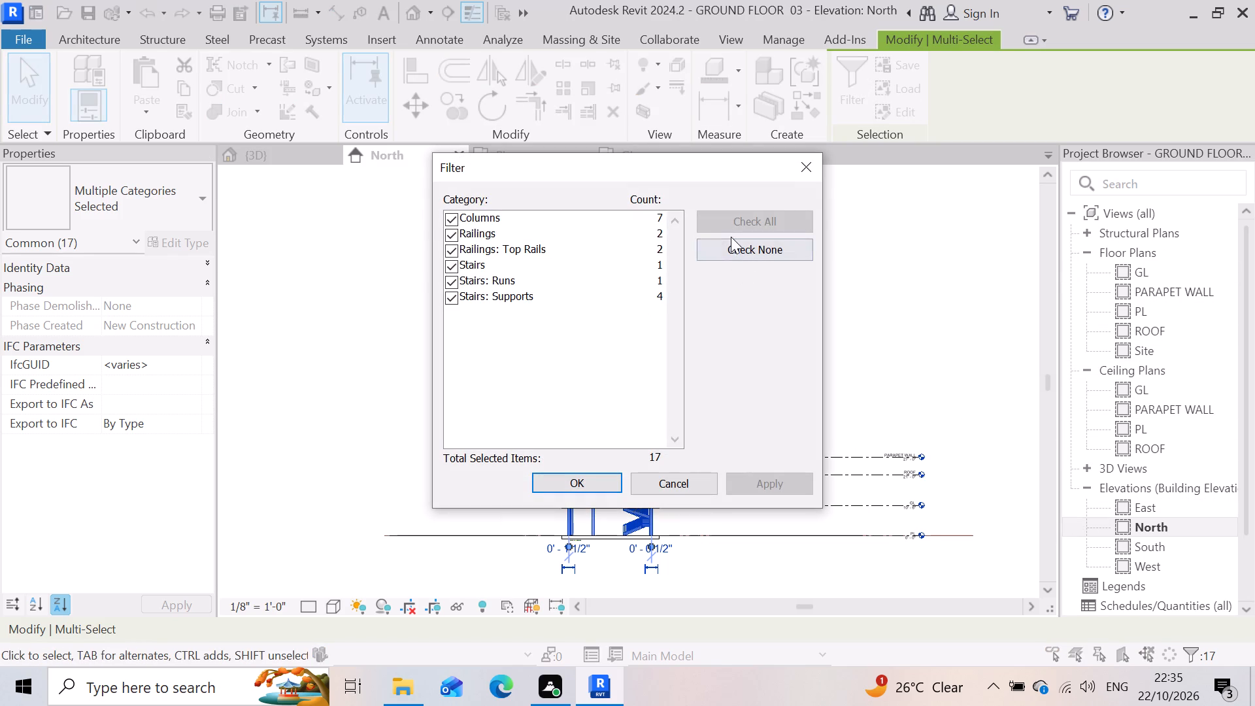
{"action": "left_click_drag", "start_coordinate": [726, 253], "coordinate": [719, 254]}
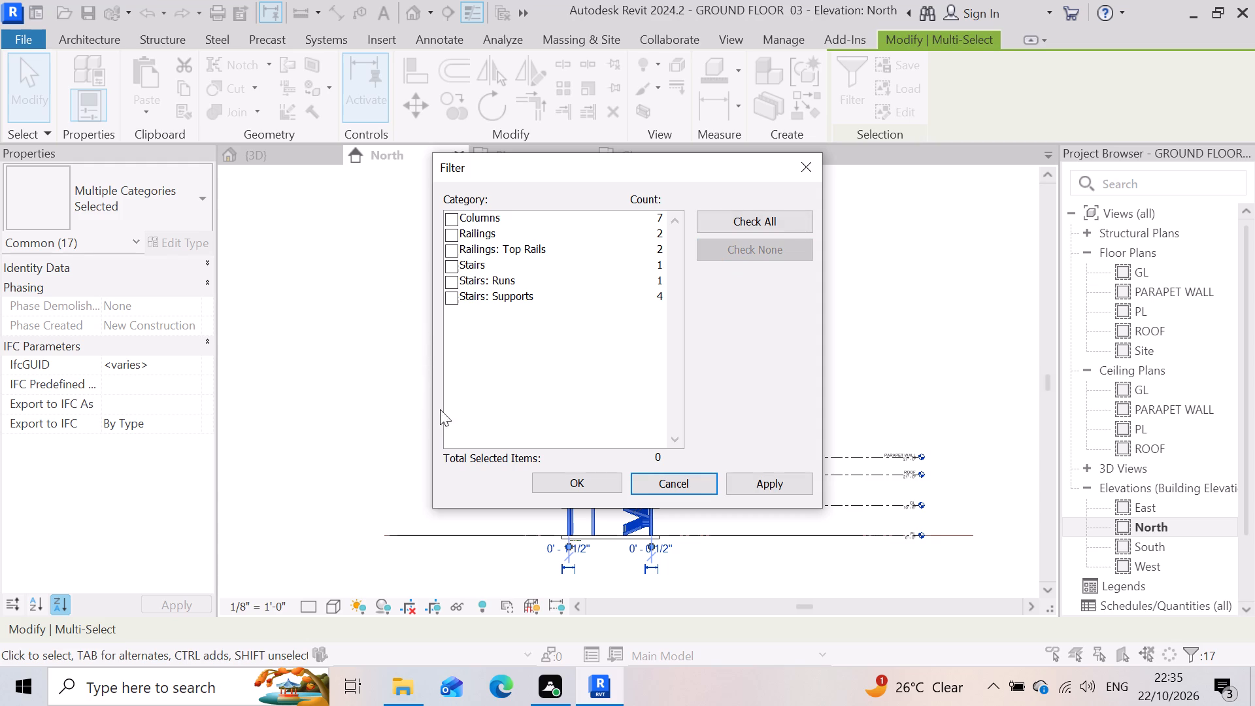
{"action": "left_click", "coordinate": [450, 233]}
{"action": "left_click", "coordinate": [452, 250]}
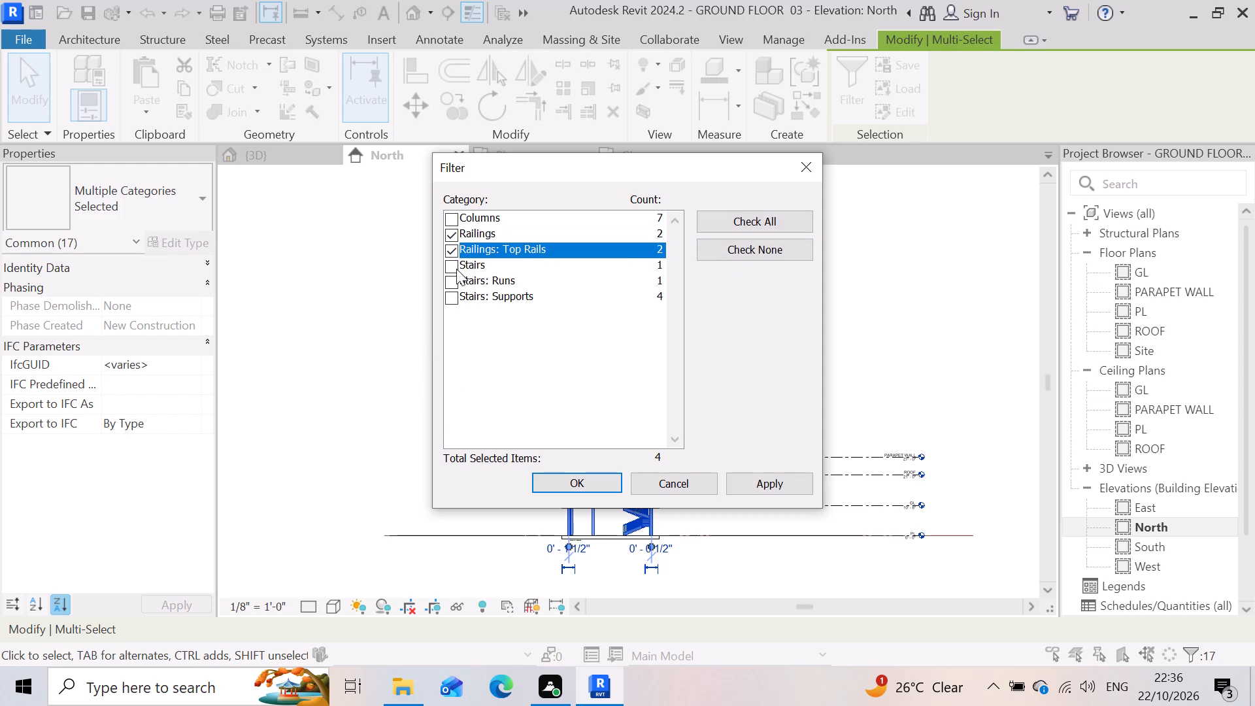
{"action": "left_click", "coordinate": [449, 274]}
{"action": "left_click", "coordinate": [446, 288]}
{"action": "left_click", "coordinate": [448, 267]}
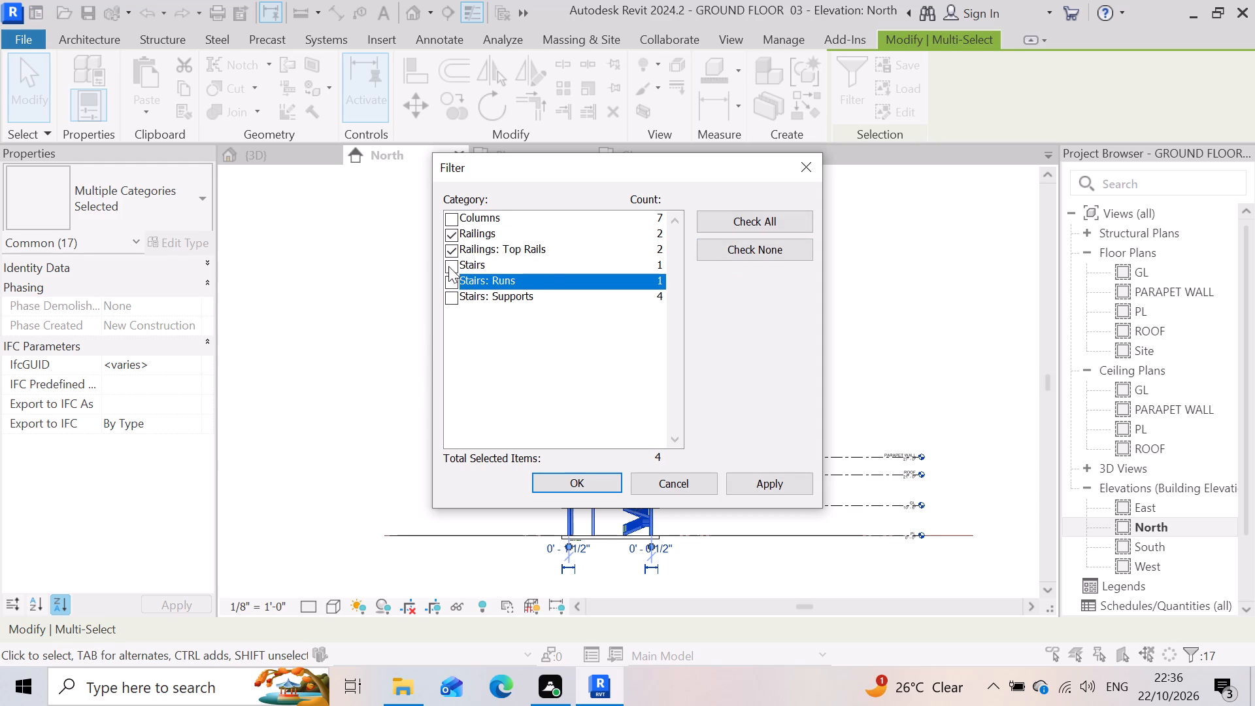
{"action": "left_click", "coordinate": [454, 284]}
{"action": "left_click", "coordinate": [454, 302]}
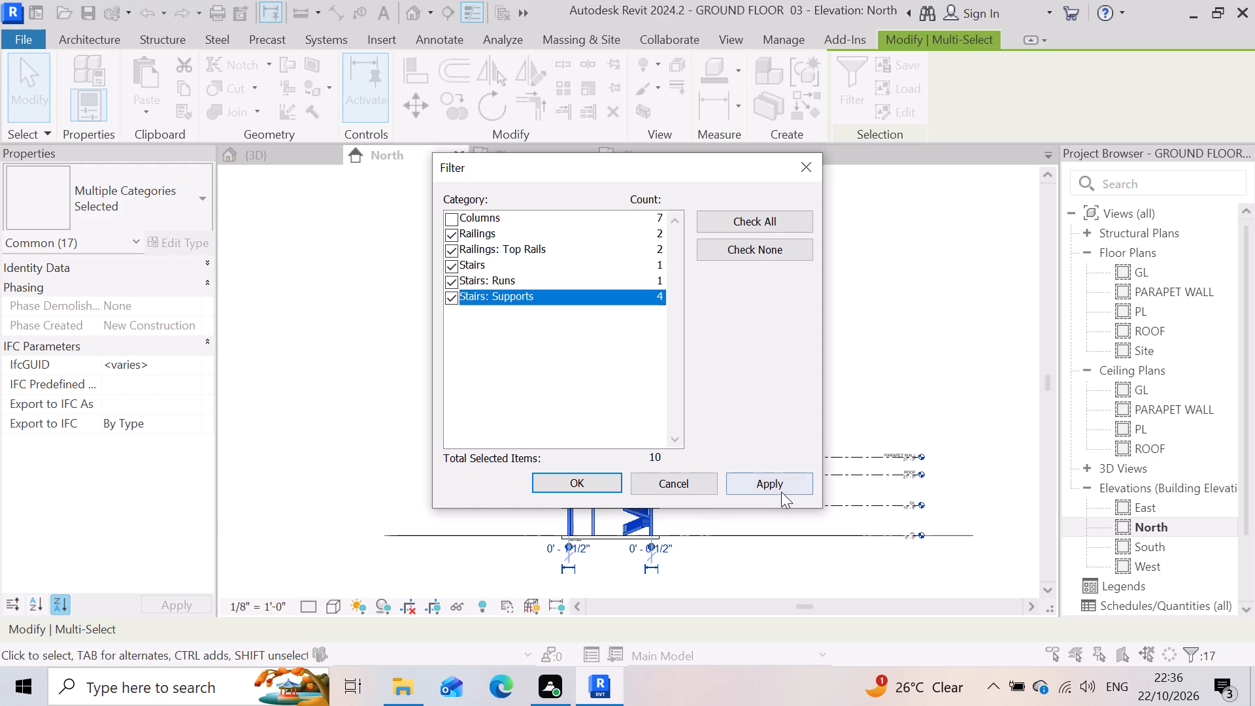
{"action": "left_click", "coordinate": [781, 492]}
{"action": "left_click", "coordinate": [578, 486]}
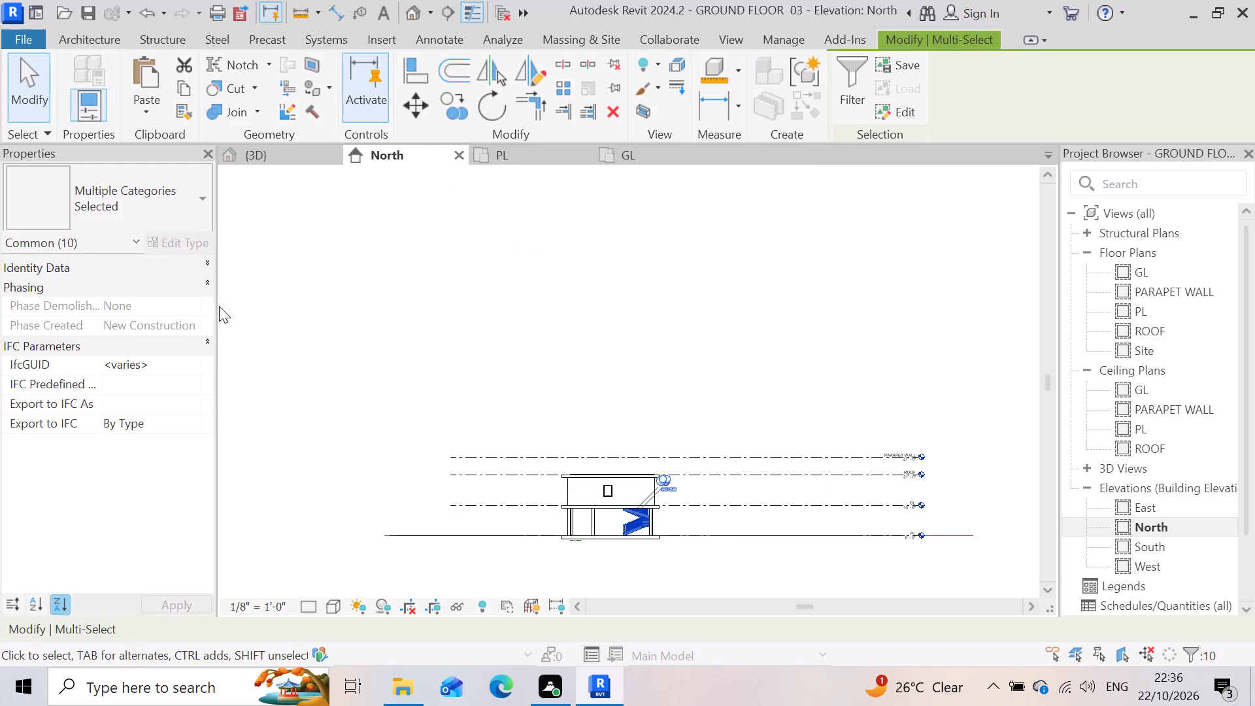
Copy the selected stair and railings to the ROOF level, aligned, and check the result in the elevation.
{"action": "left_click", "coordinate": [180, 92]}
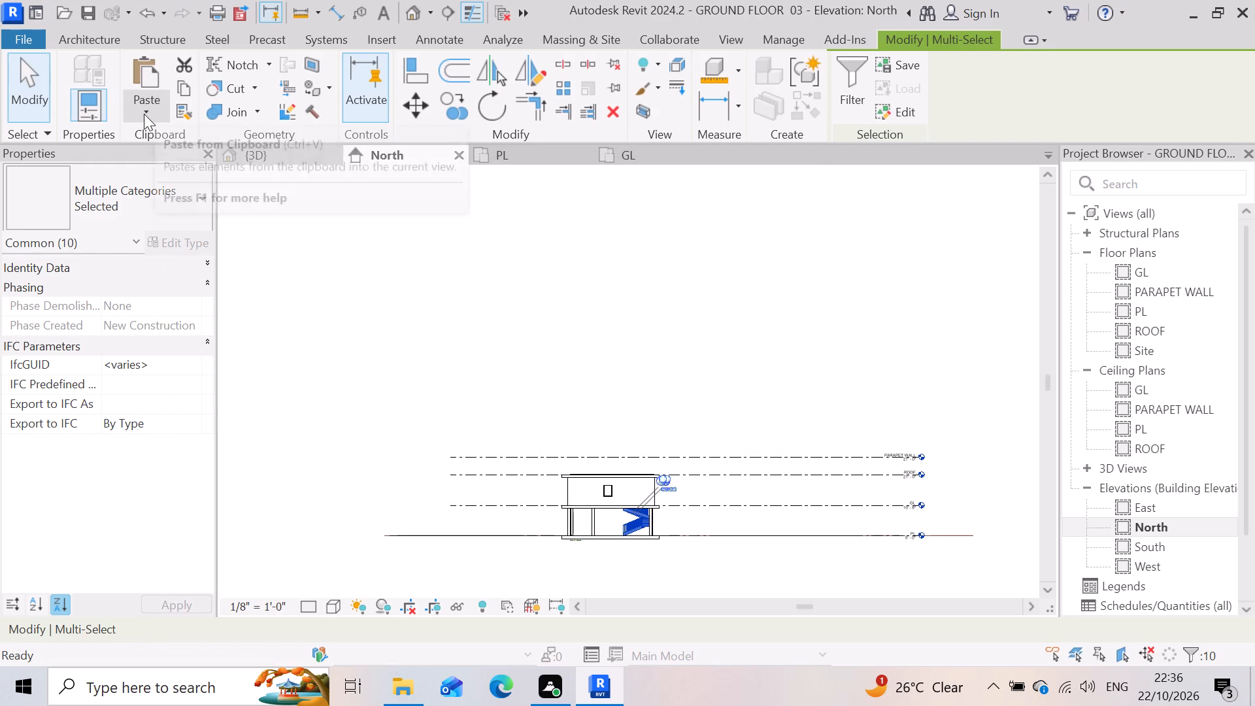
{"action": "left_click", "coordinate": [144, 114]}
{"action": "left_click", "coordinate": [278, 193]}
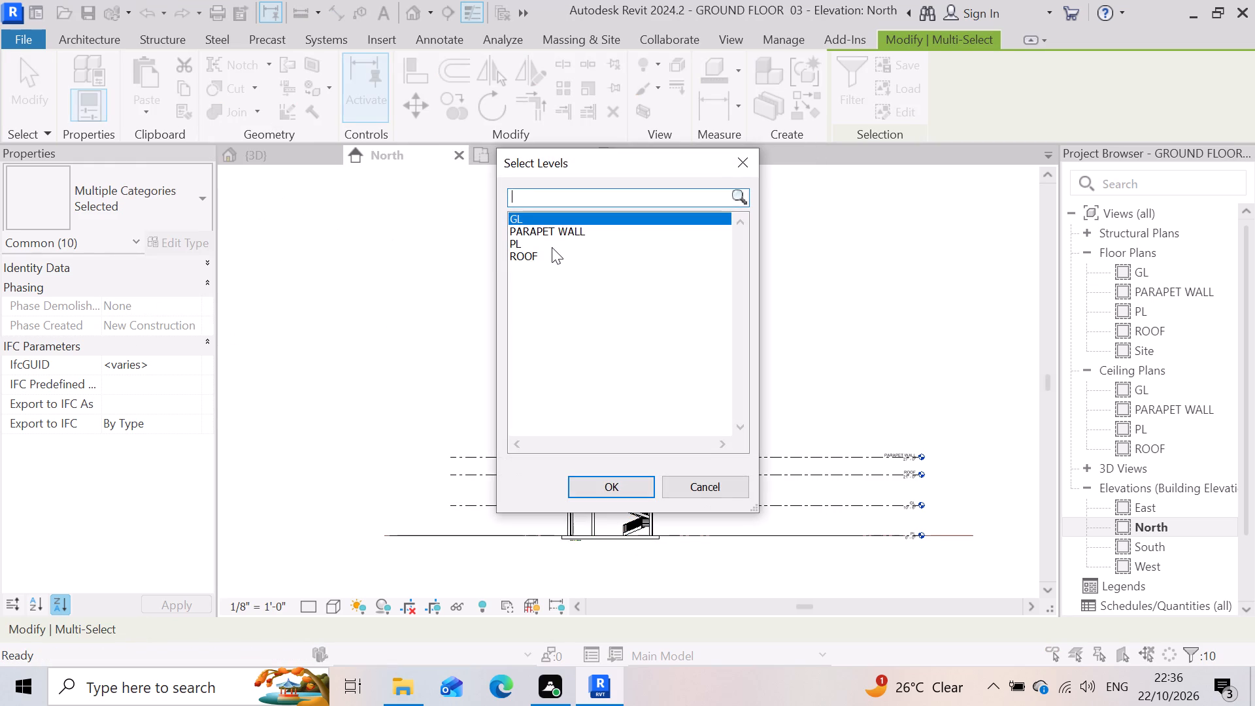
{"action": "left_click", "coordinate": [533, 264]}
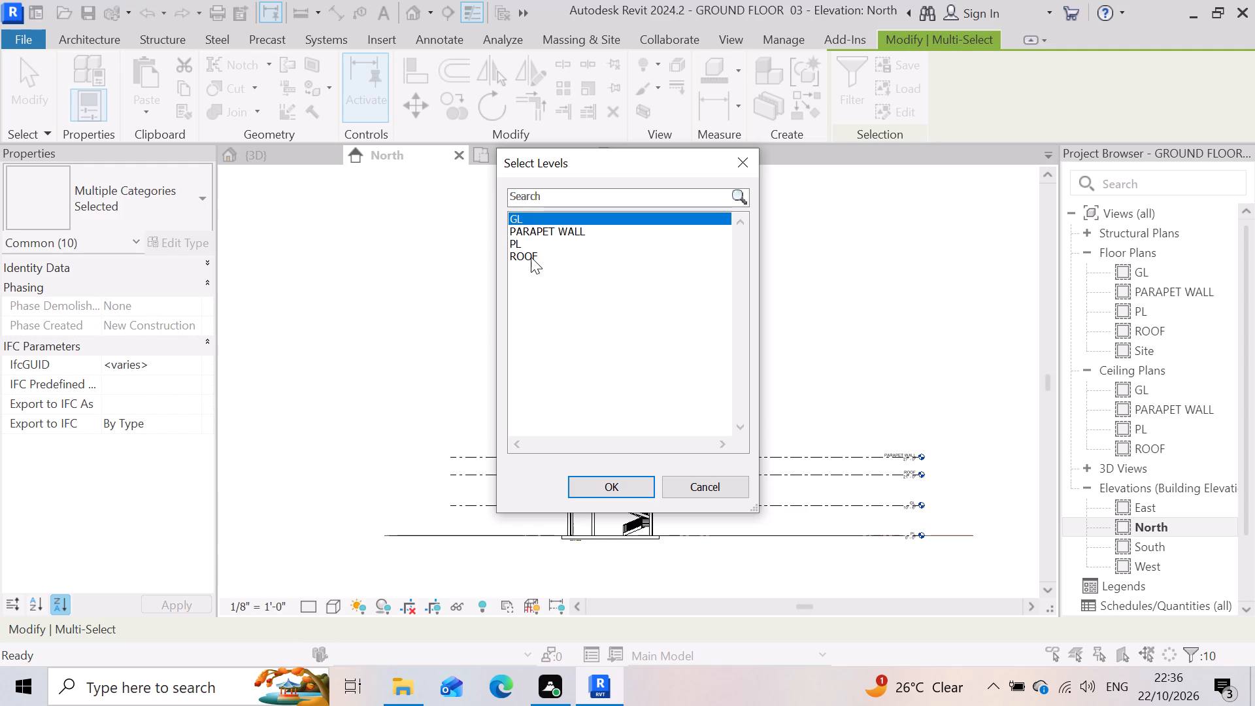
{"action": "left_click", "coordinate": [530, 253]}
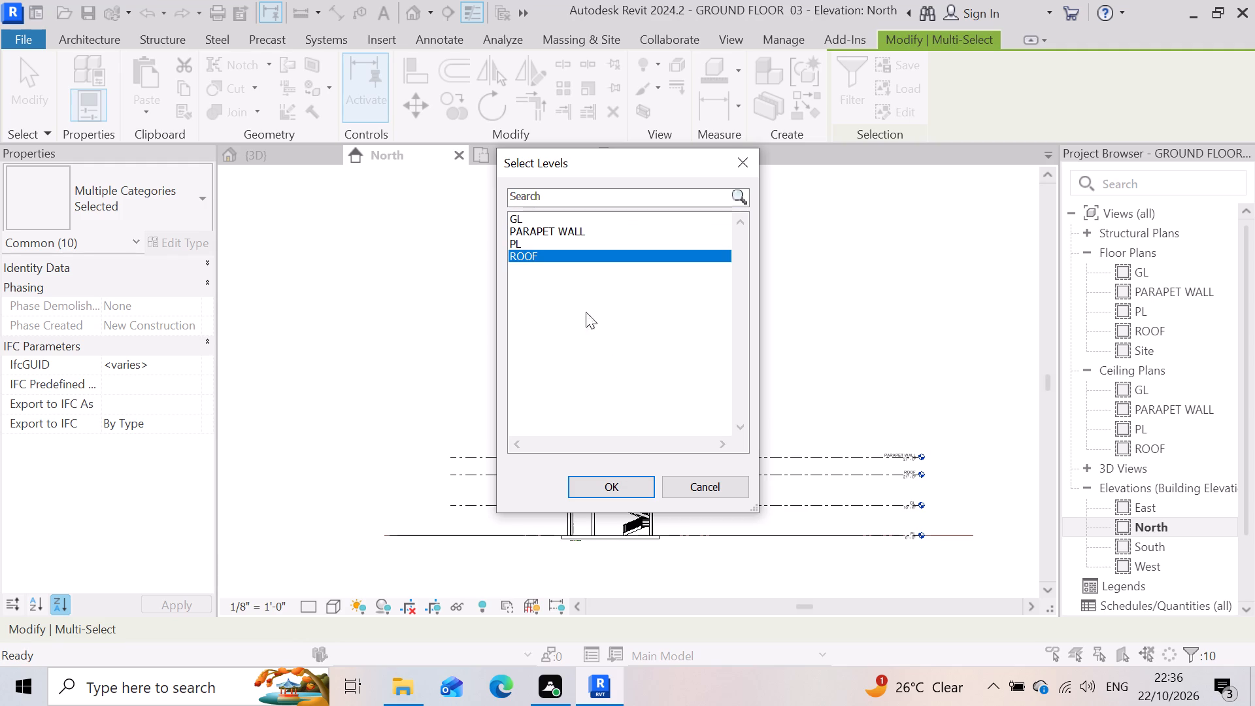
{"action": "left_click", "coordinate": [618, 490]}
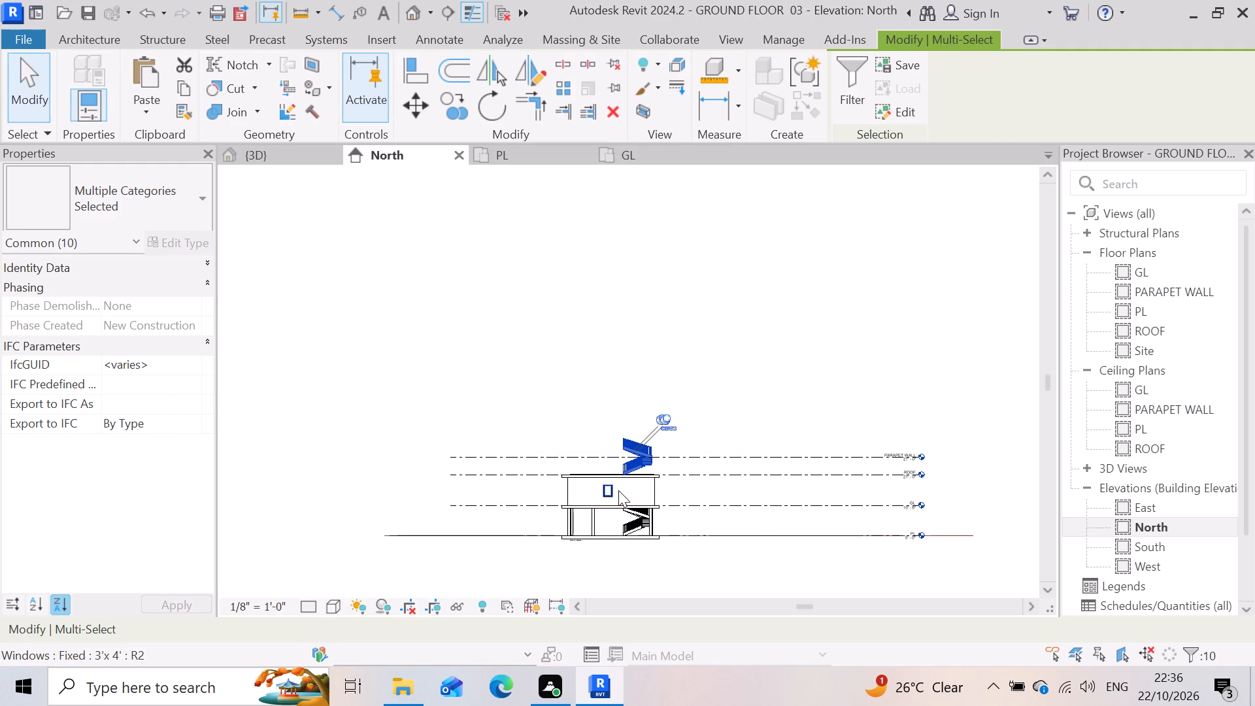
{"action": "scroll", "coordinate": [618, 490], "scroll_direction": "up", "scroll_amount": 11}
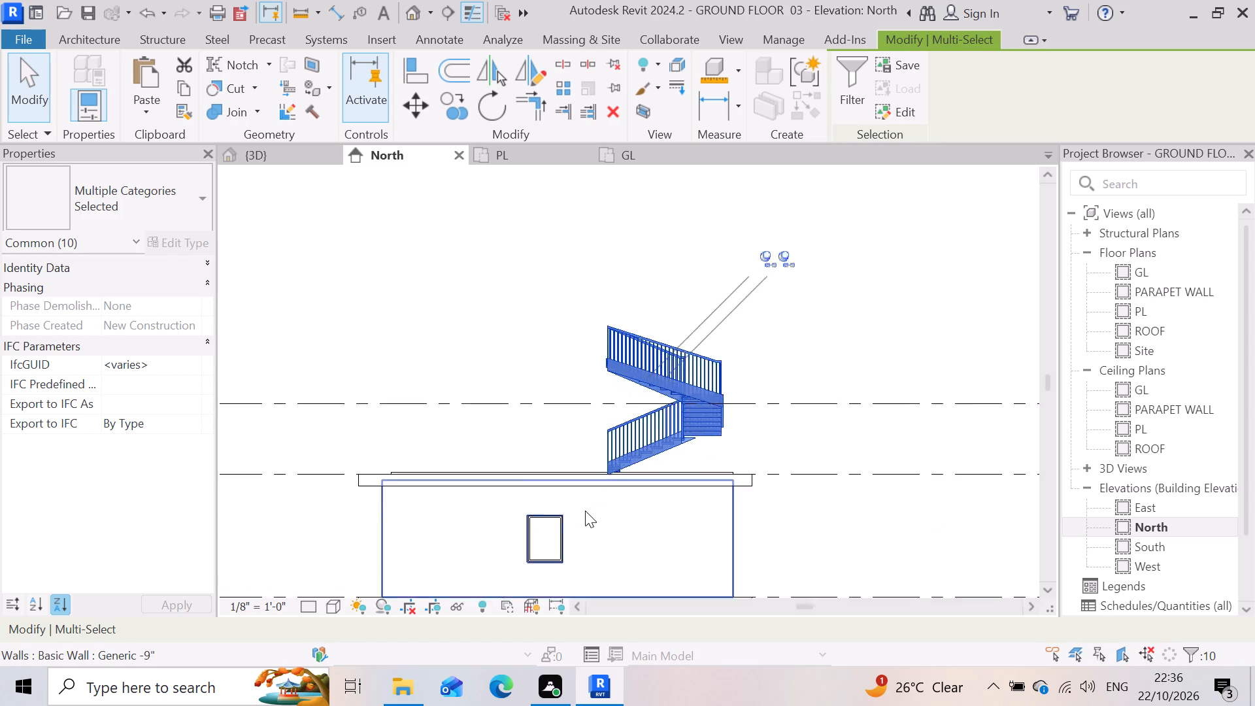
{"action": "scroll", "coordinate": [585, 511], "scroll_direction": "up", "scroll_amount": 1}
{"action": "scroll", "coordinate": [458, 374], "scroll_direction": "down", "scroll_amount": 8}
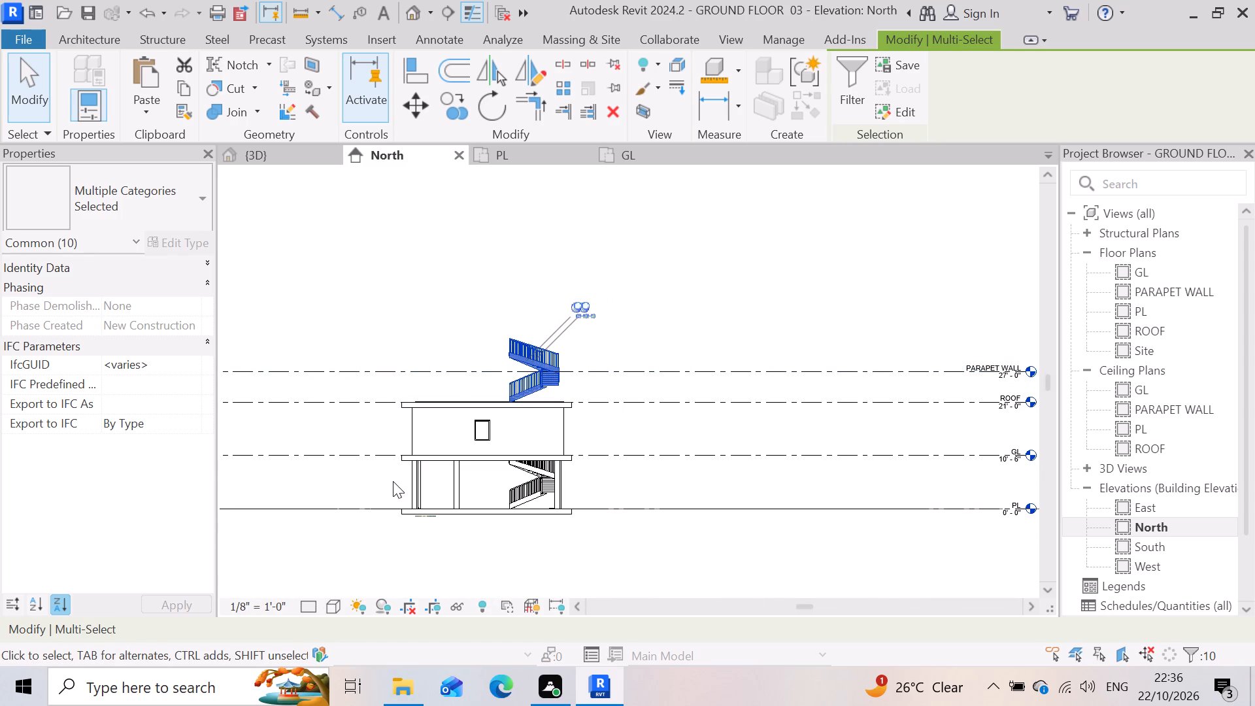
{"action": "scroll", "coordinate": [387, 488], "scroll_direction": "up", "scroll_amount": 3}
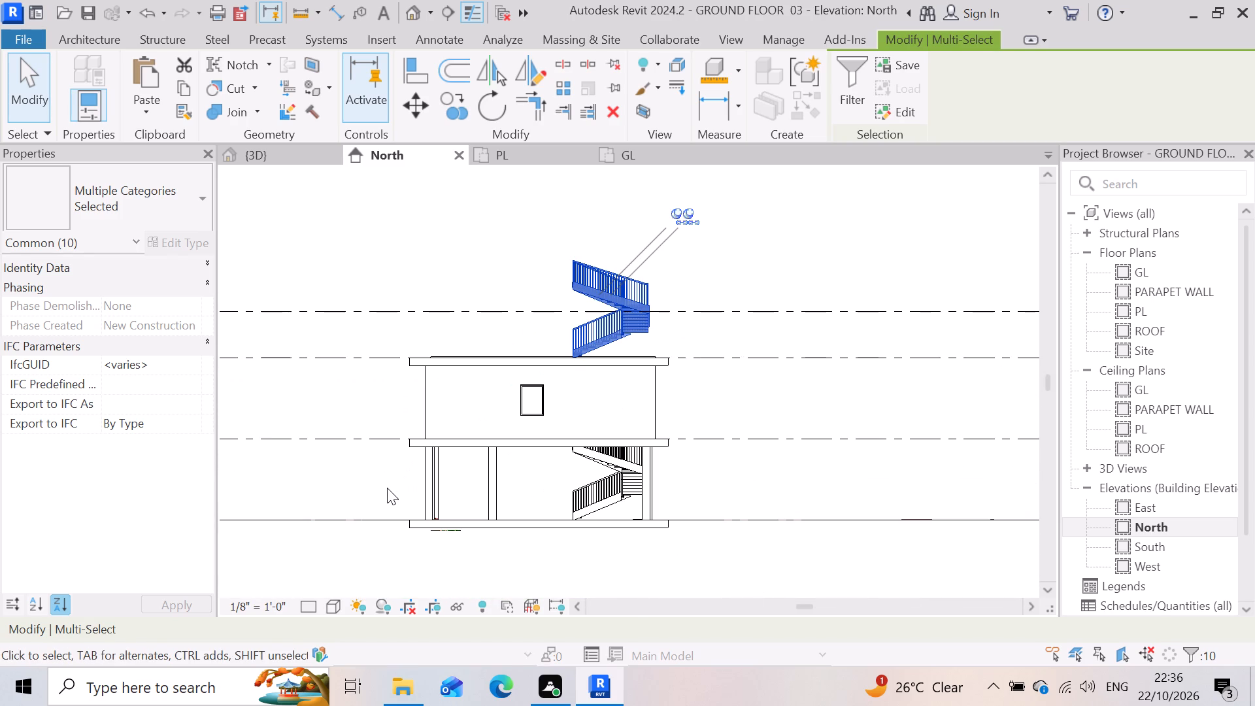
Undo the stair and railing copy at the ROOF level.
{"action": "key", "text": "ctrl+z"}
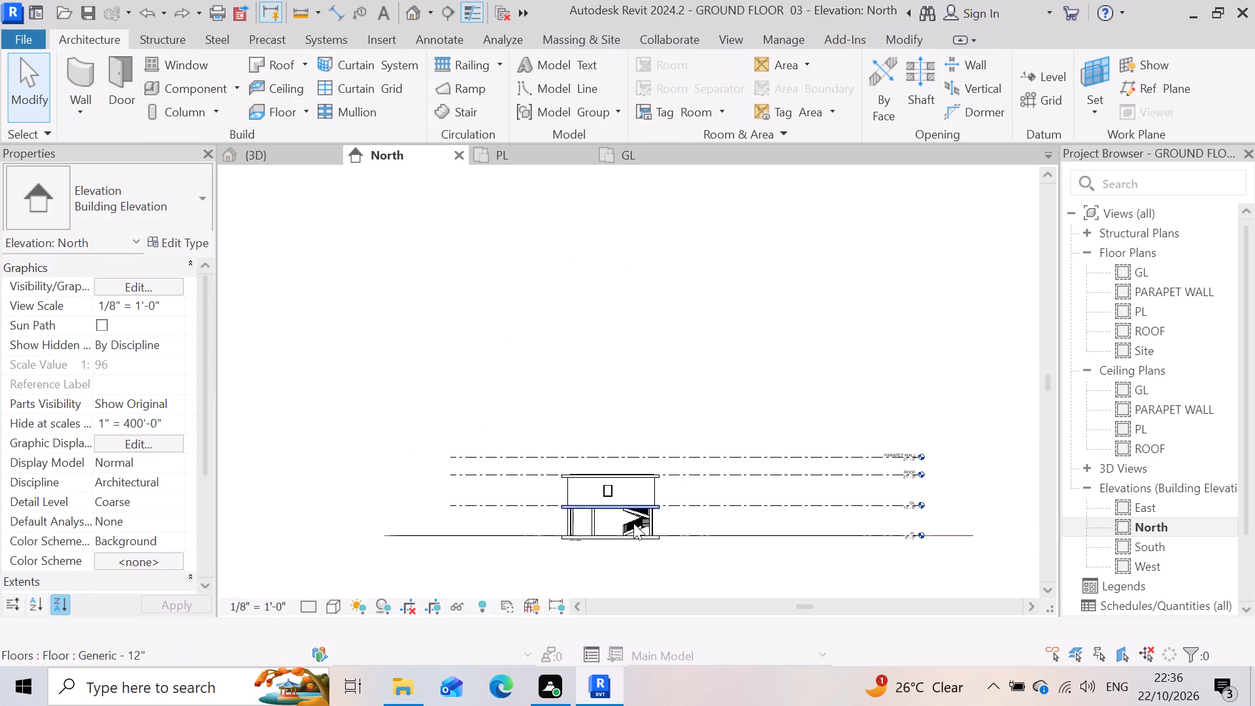
Reselect the lower storey's stair, supports, railings and top rails, excluding the Columns category from the selection.
{"action": "scroll", "coordinate": [640, 554], "scroll_direction": "up", "scroll_amount": 4}
{"action": "scroll", "coordinate": [683, 305], "scroll_direction": "up", "scroll_amount": 3}
{"action": "scroll", "coordinate": [484, 541], "scroll_direction": "up", "scroll_amount": 3}
{"action": "scroll", "coordinate": [643, 396], "scroll_direction": "down", "scroll_amount": 4}
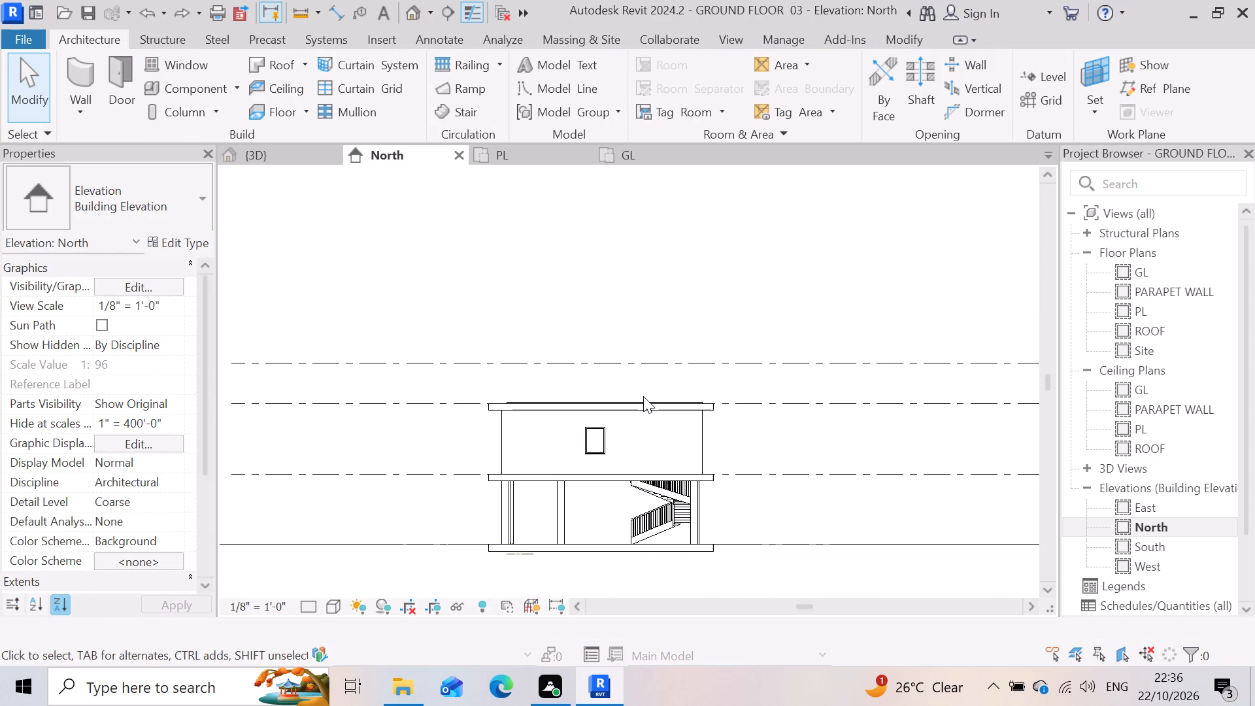
{"action": "scroll", "coordinate": [677, 523], "scroll_direction": "up", "scroll_amount": 3}
{"action": "scroll", "coordinate": [745, 478], "scroll_direction": "down", "scroll_amount": 3}
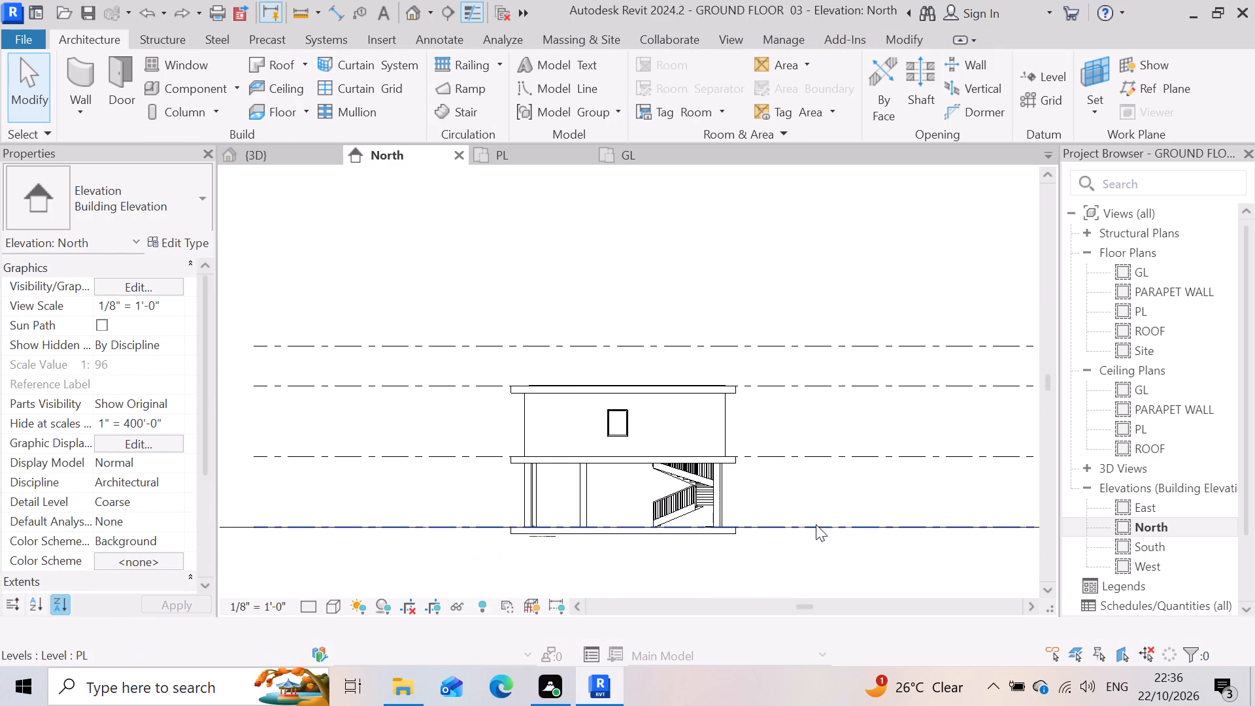
{"action": "left_click_drag", "start_coordinate": [813, 488], "coordinate": [356, 494]}
{"action": "scroll", "coordinate": [349, 489], "scroll_direction": "down", "scroll_amount": 5}
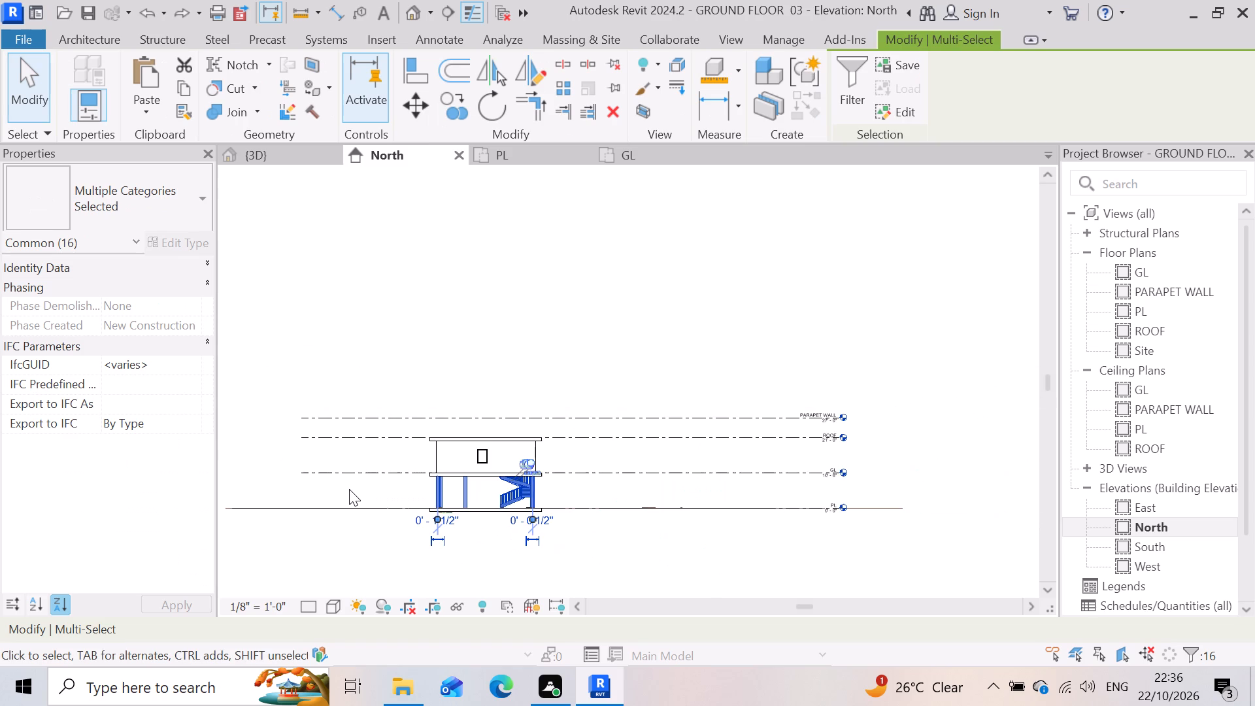
{"action": "scroll", "coordinate": [767, 511], "scroll_direction": "up", "scroll_amount": 3}
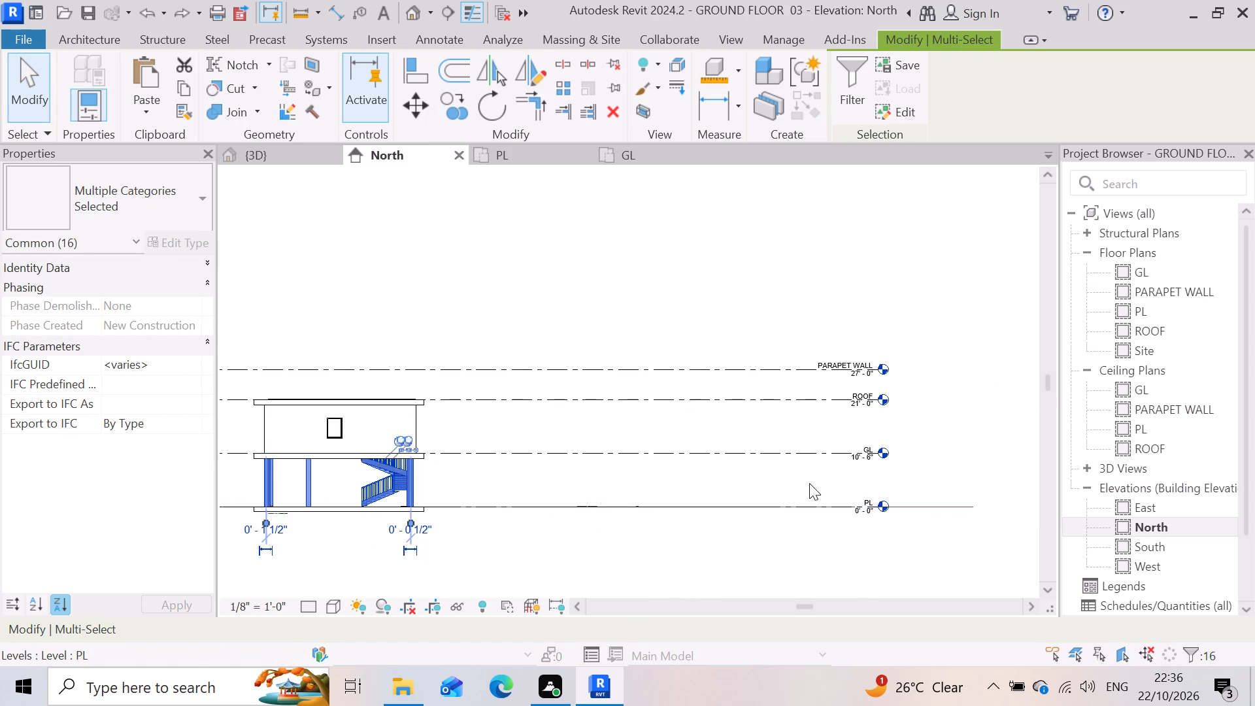
{"action": "scroll", "coordinate": [809, 484], "scroll_direction": "down", "scroll_amount": 4}
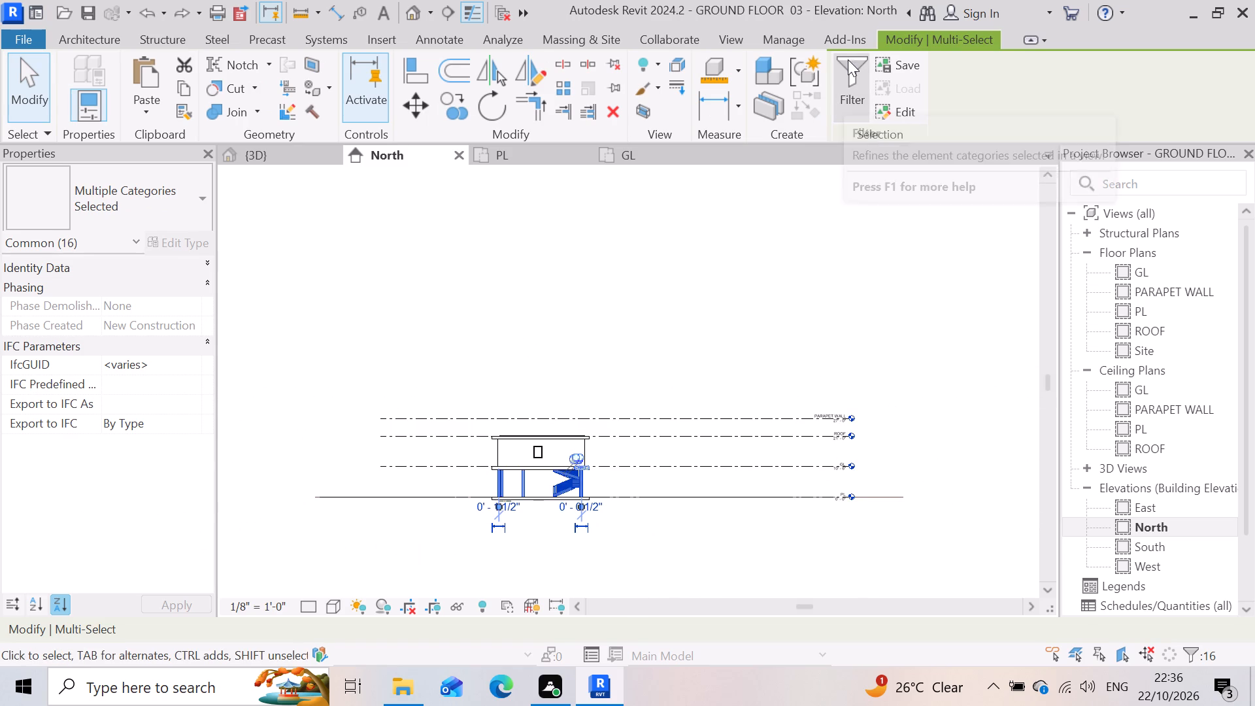
{"action": "left_click", "coordinate": [848, 58]}
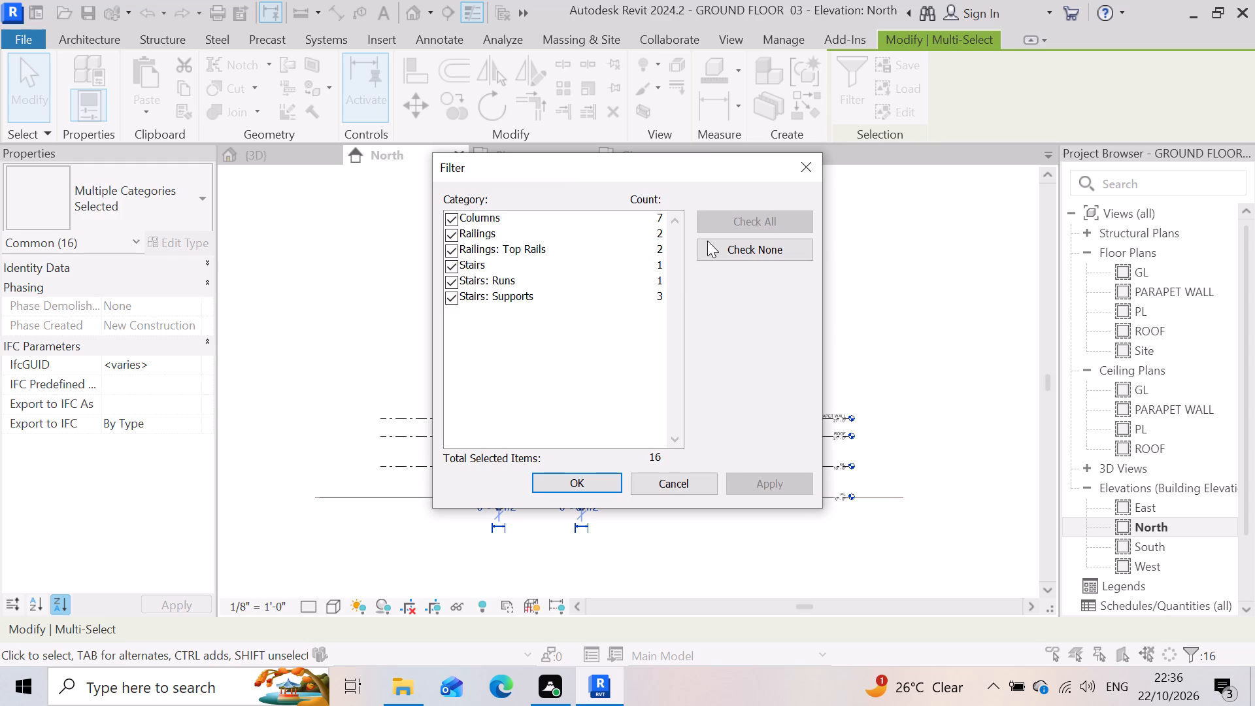
{"action": "left_click", "coordinate": [716, 237]}
{"action": "left_click", "coordinate": [454, 220]}
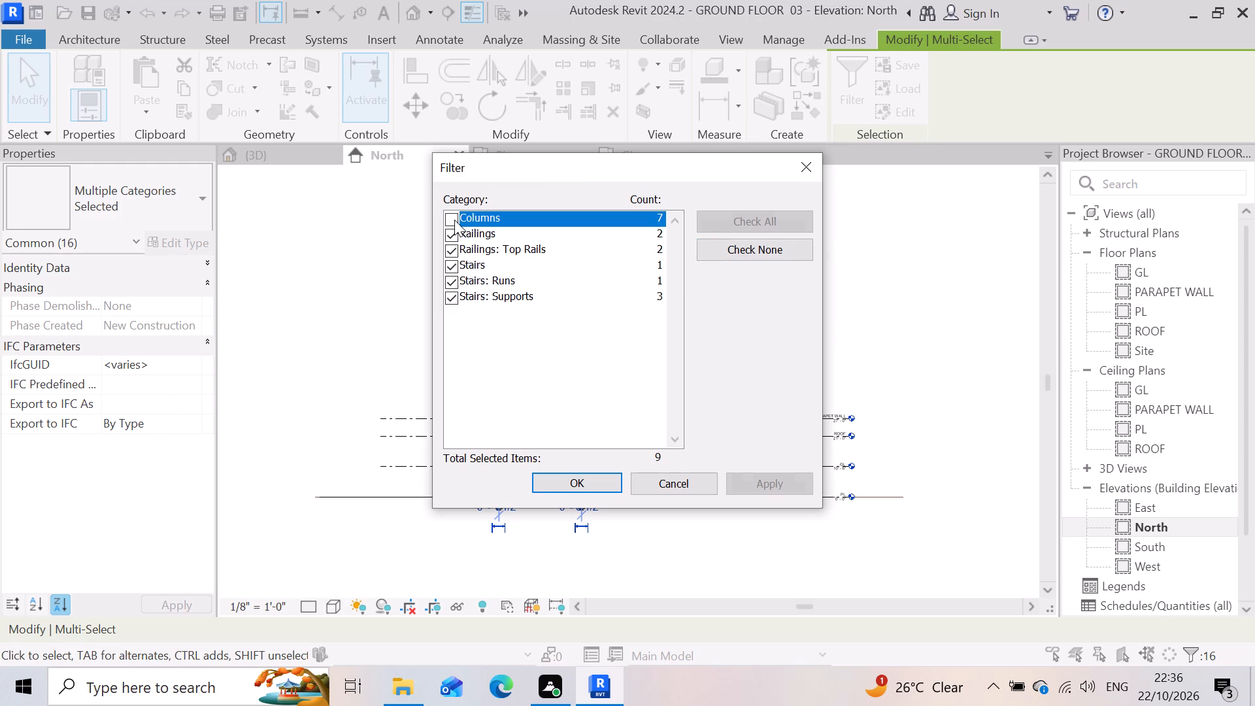
{"action": "left_click", "coordinate": [760, 479]}
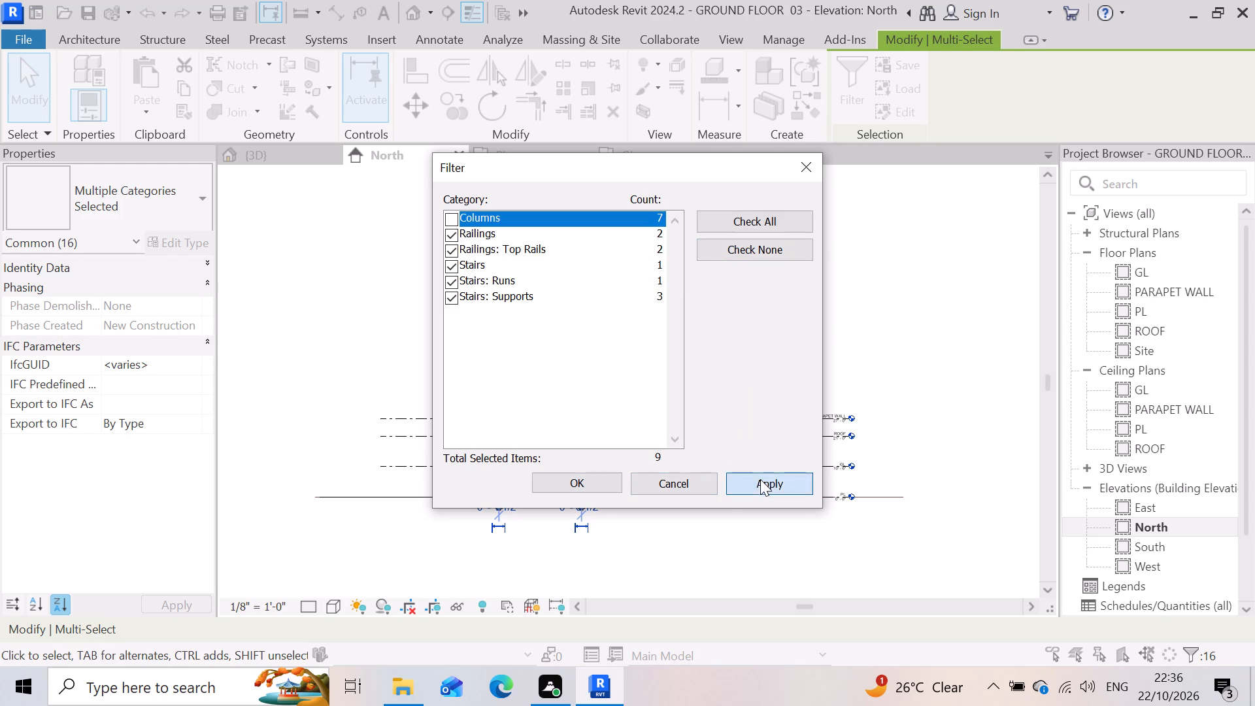
{"action": "left_click", "coordinate": [599, 479]}
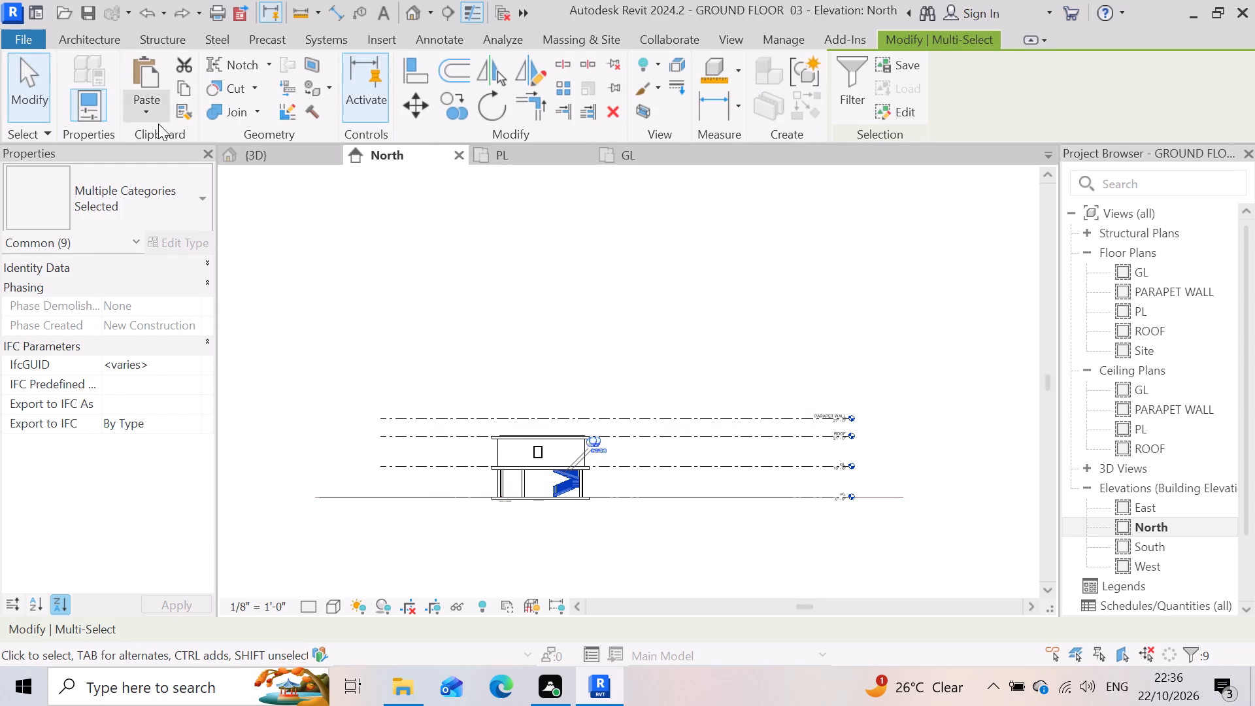
Copy the selected stair and railings to level GL, aligned, and check them in the elevation.
{"action": "left_click", "coordinate": [183, 86]}
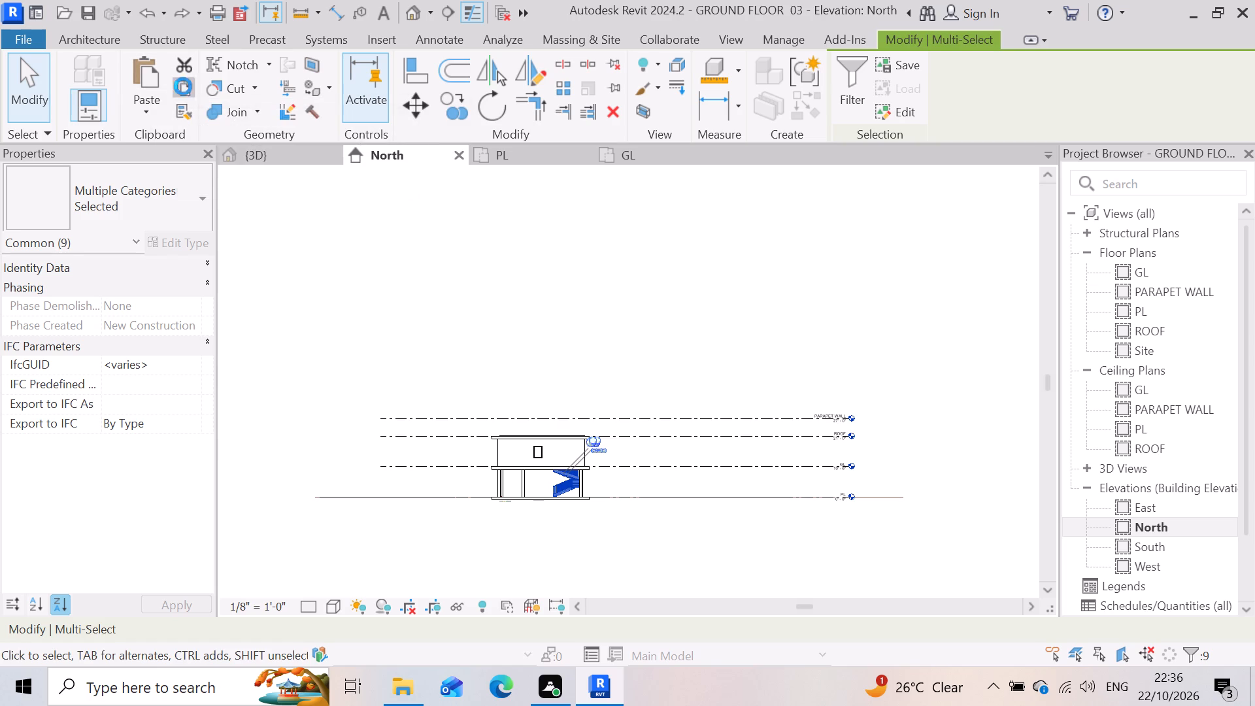
{"action": "left_click", "coordinate": [146, 114]}
{"action": "left_click", "coordinate": [255, 181]}
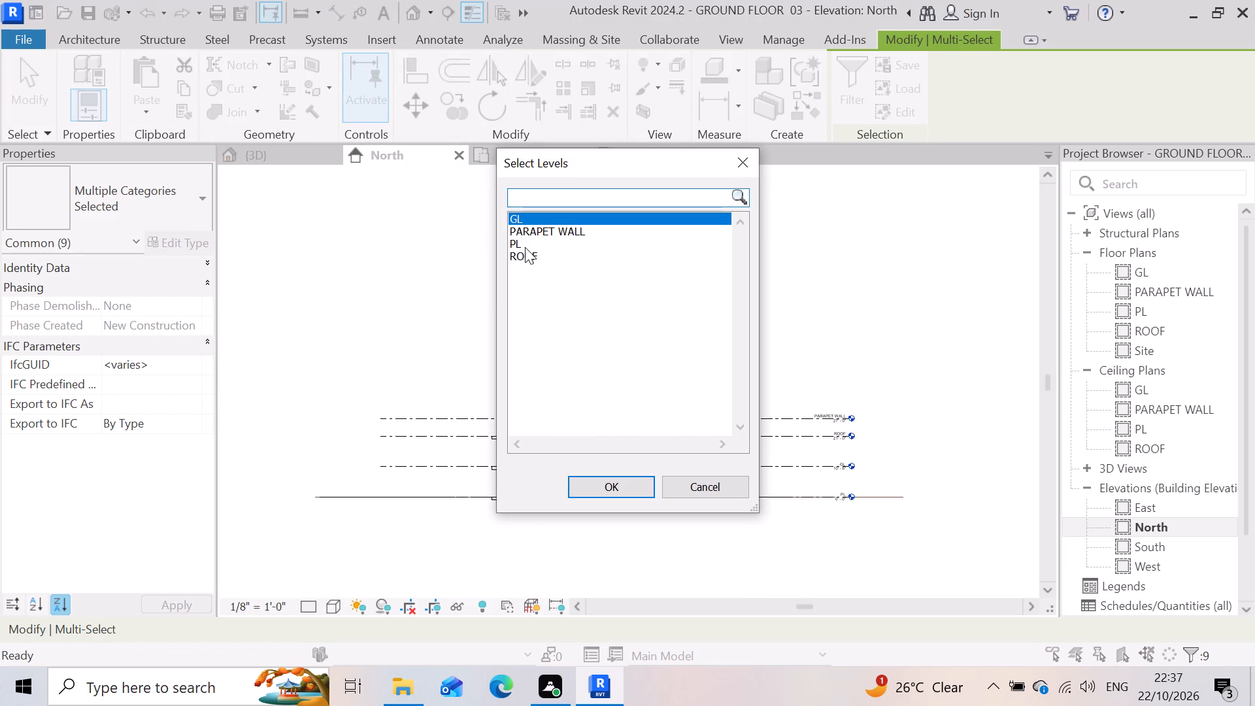
{"action": "left_click", "coordinate": [620, 487]}
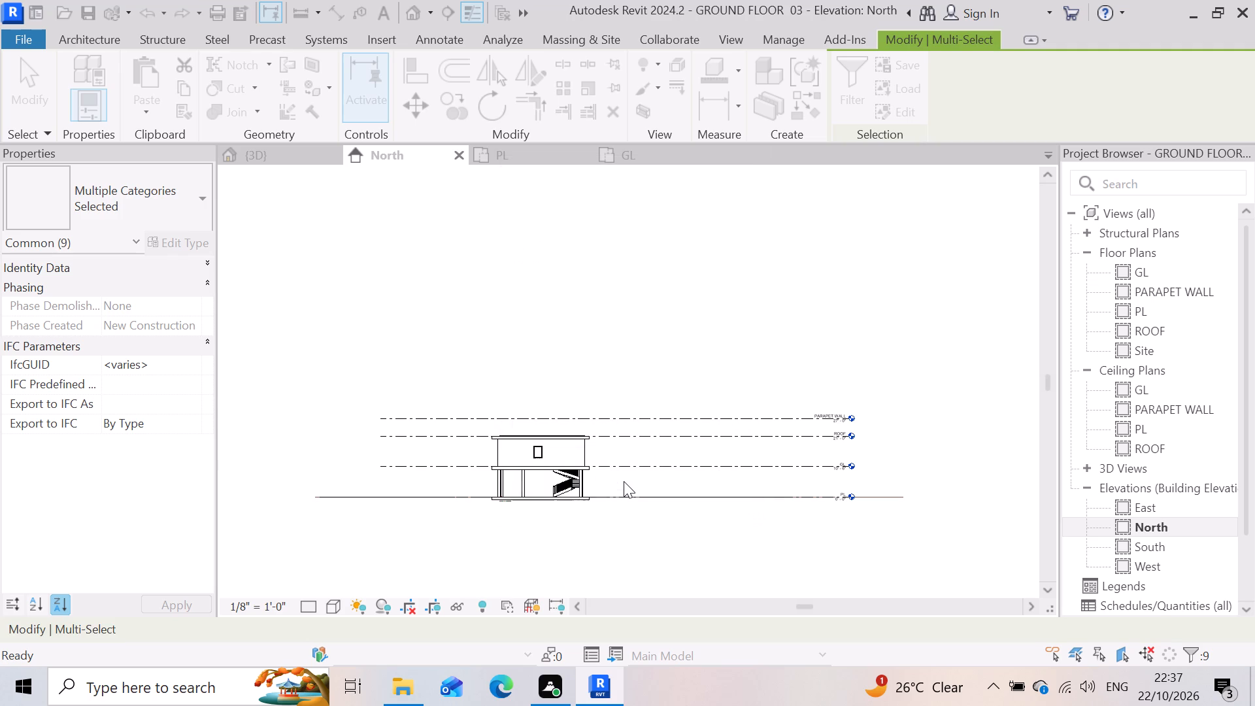
{"action": "scroll", "coordinate": [607, 462], "scroll_direction": "up", "scroll_amount": 3}
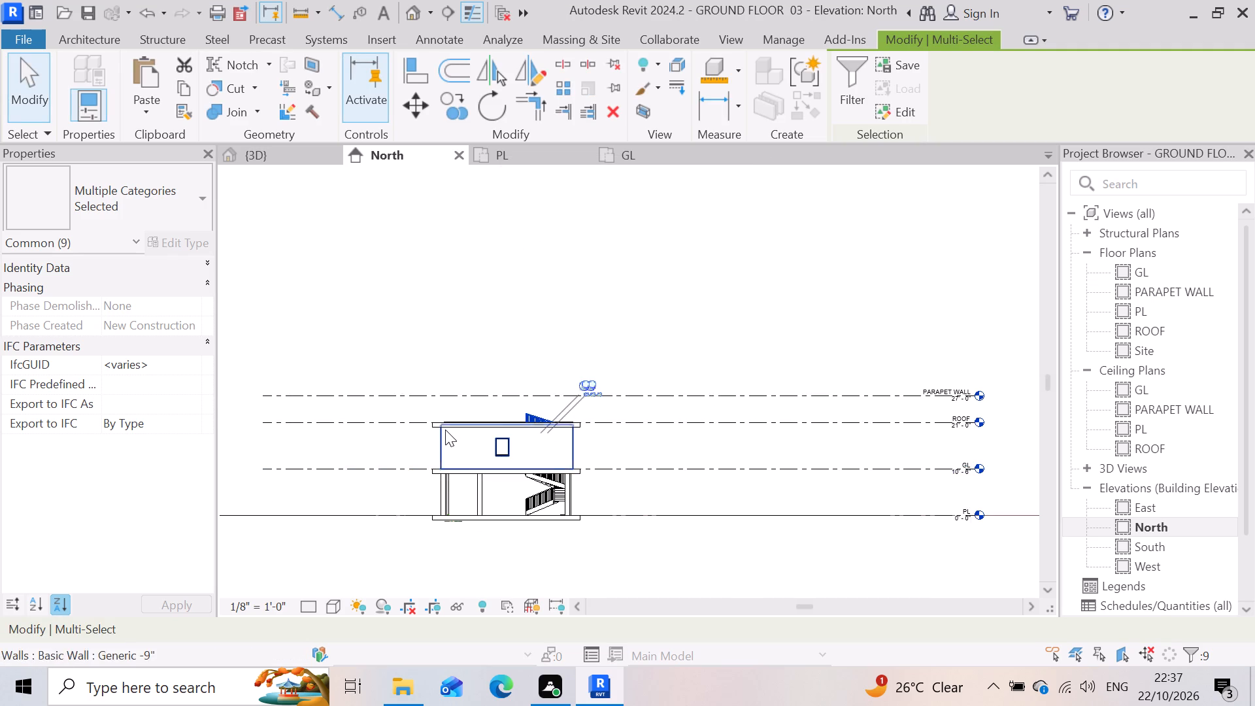
Inspect the copied stair and railings in the North elevation and in the 3D view.
{"action": "scroll", "coordinate": [442, 430], "scroll_direction": "up", "scroll_amount": 1}
{"action": "scroll", "coordinate": [736, 337], "scroll_direction": "down", "scroll_amount": 4}
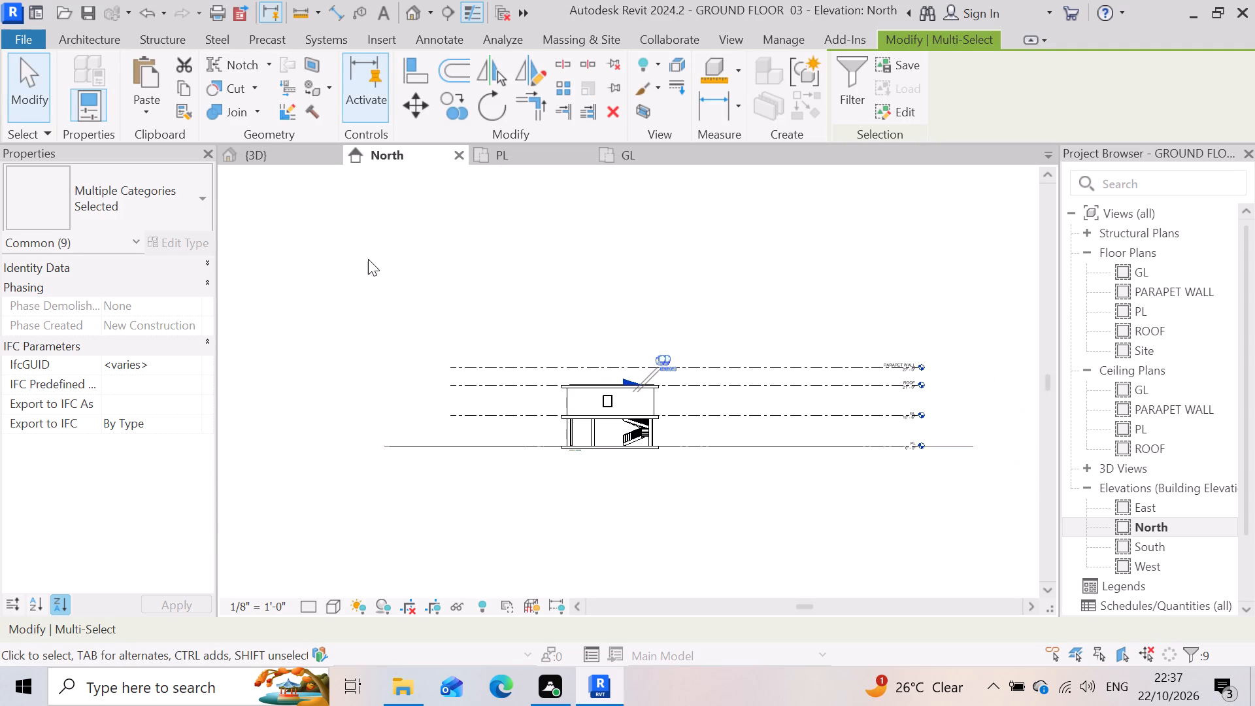
{"action": "left_click", "coordinate": [298, 151]}
{"action": "scroll", "coordinate": [512, 327], "scroll_direction": "up", "scroll_amount": 2}
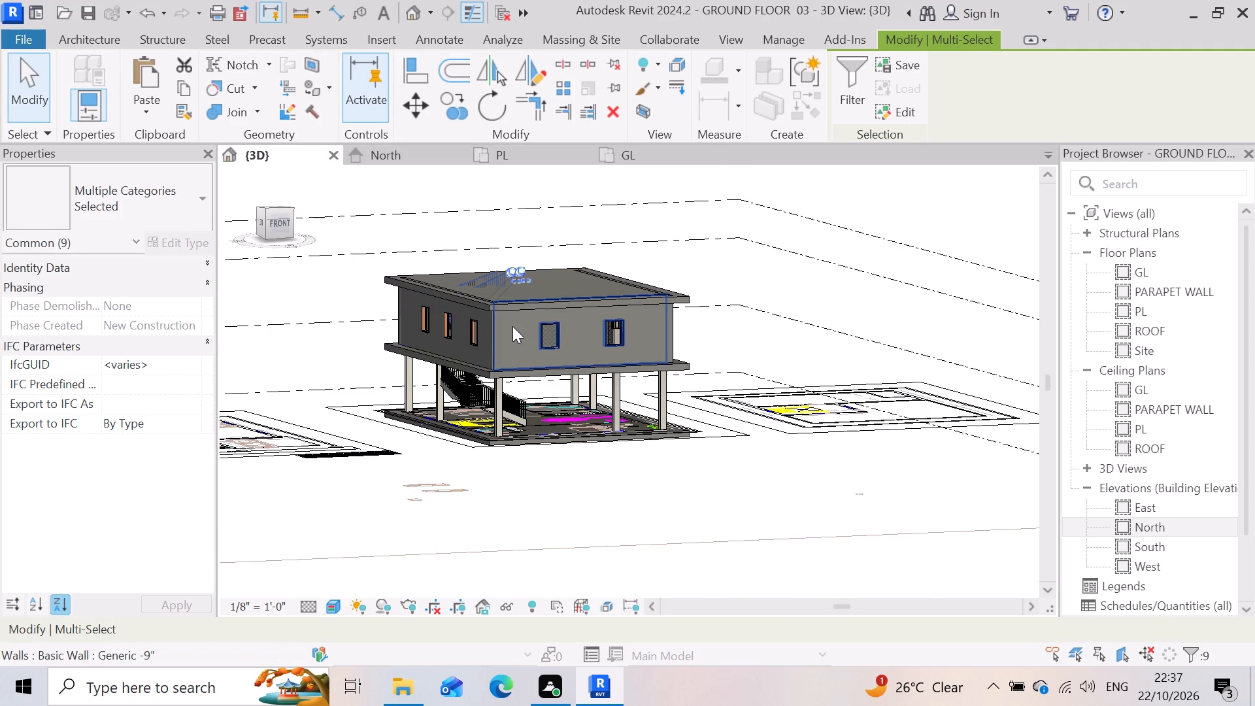
{"action": "scroll", "coordinate": [512, 326], "scroll_direction": "up", "scroll_amount": 1}
{"action": "scroll", "coordinate": [471, 278], "scroll_direction": "up", "scroll_amount": 7}
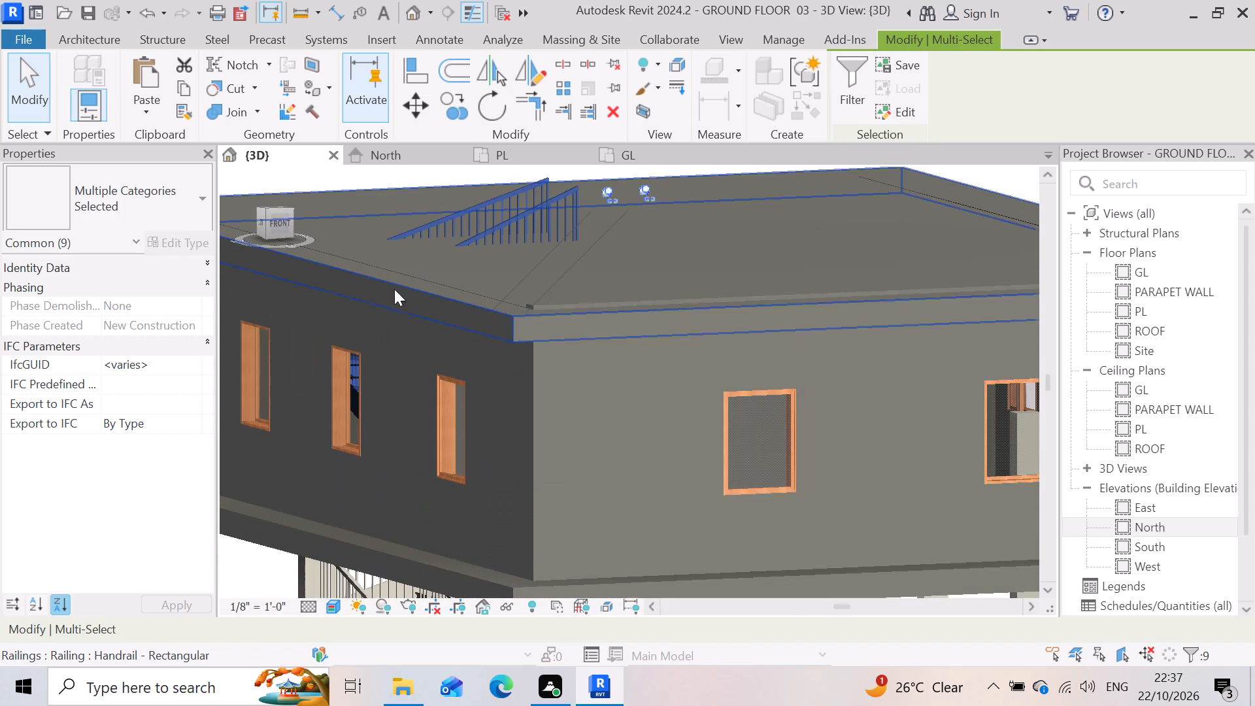
{"action": "scroll", "coordinate": [517, 311], "scroll_direction": "down", "scroll_amount": 8}
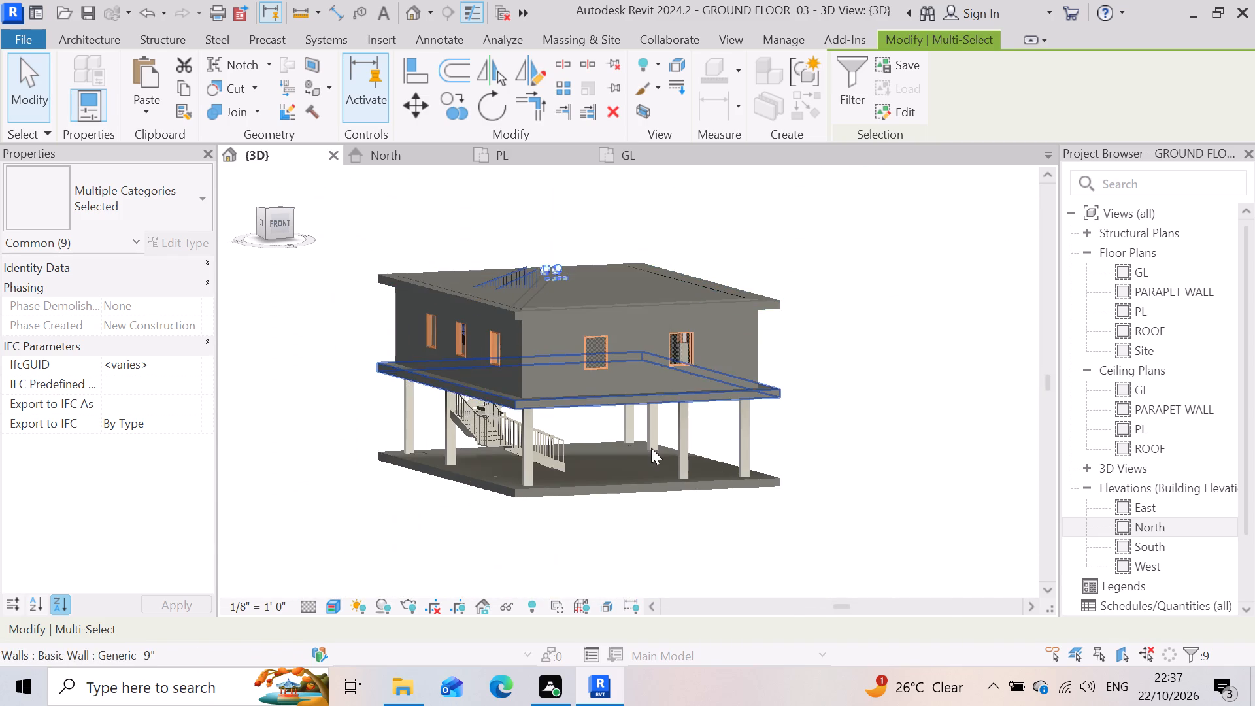
Select all 1'9" rectangular columns visible in the 3D view, copy them to the ROOF level, aligned, and check their placement.
{"action": "scroll", "coordinate": [677, 452], "scroll_direction": "up", "scroll_amount": 2}
{"action": "right_click", "coordinate": [678, 447]}
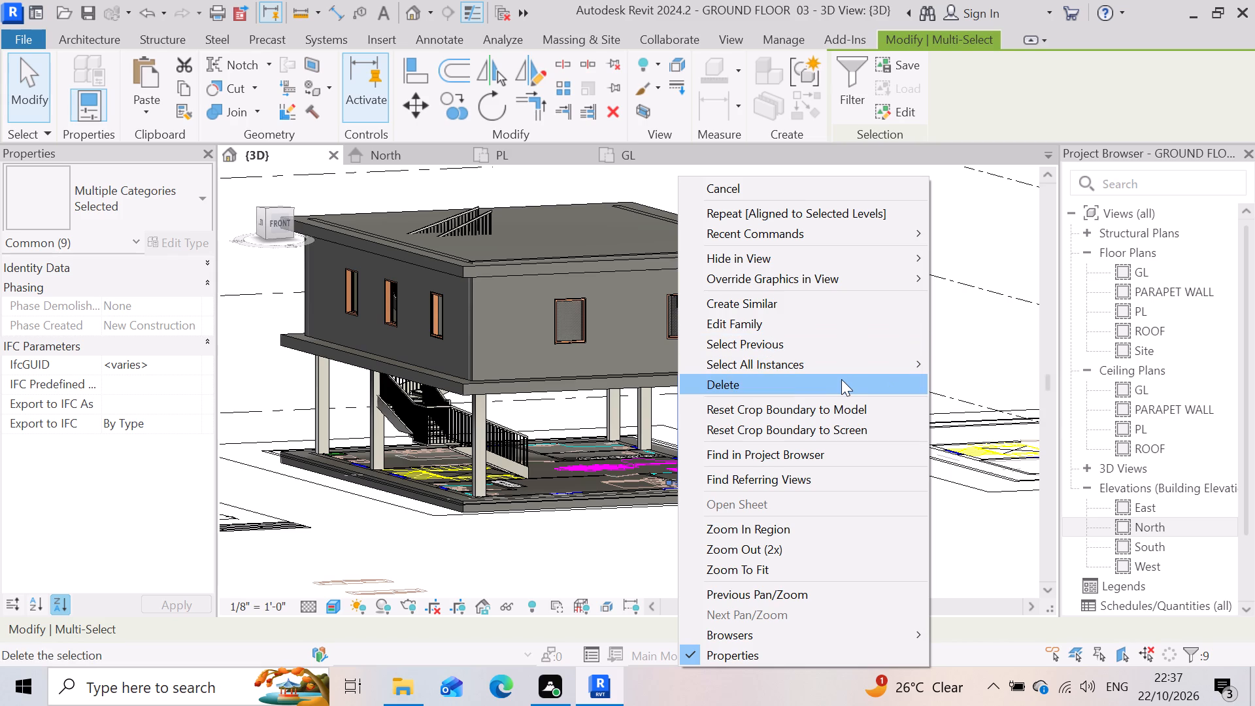
{"action": "left_click", "coordinate": [967, 359]}
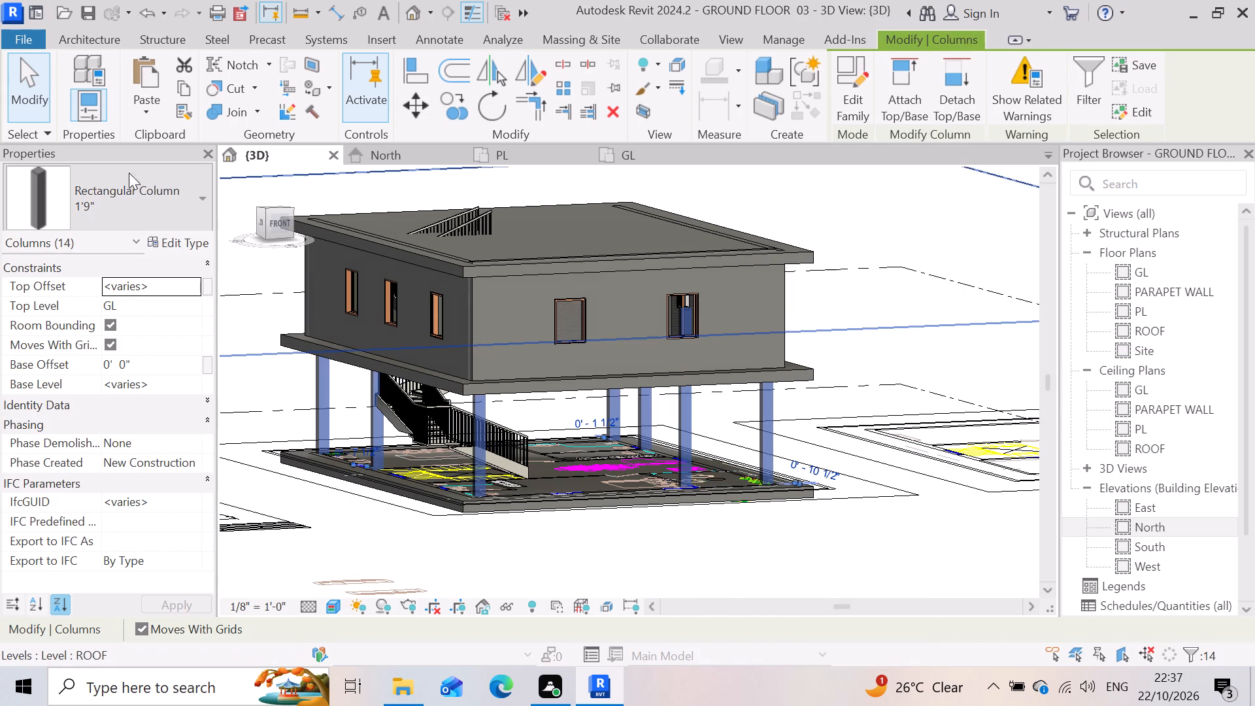
{"action": "left_click", "coordinate": [191, 85]}
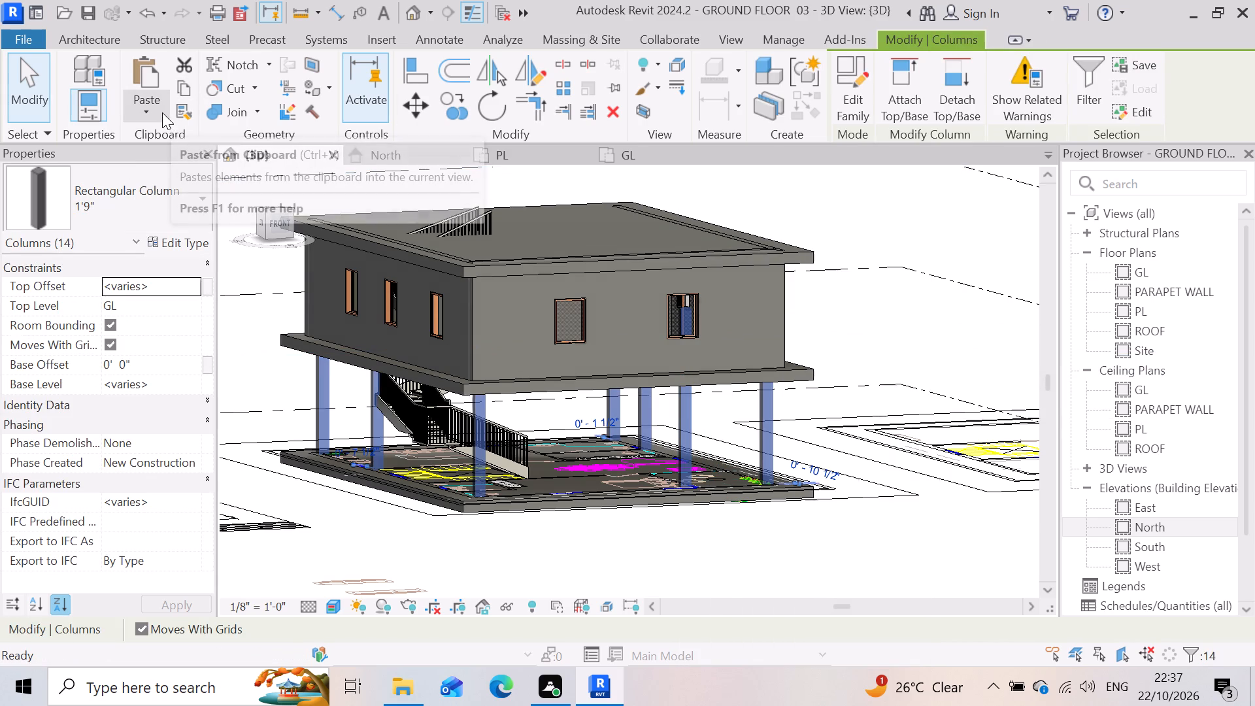
{"action": "left_click", "coordinate": [144, 110]}
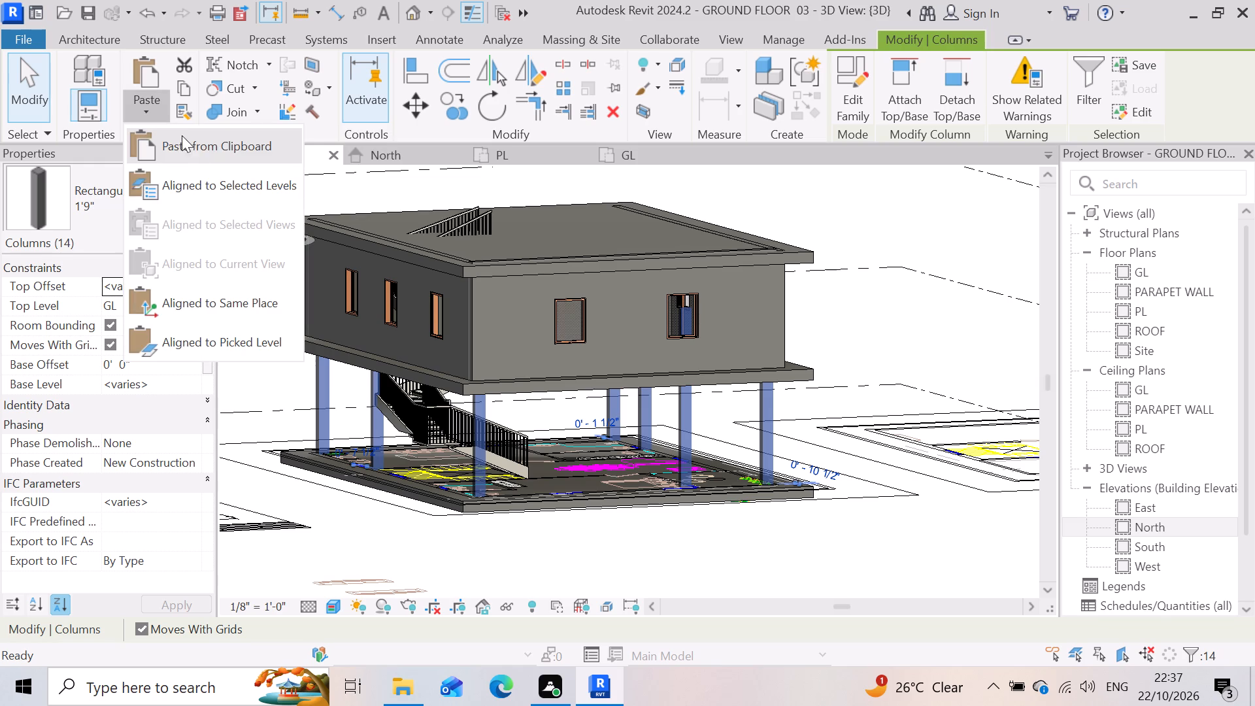
{"action": "left_click", "coordinate": [220, 181]}
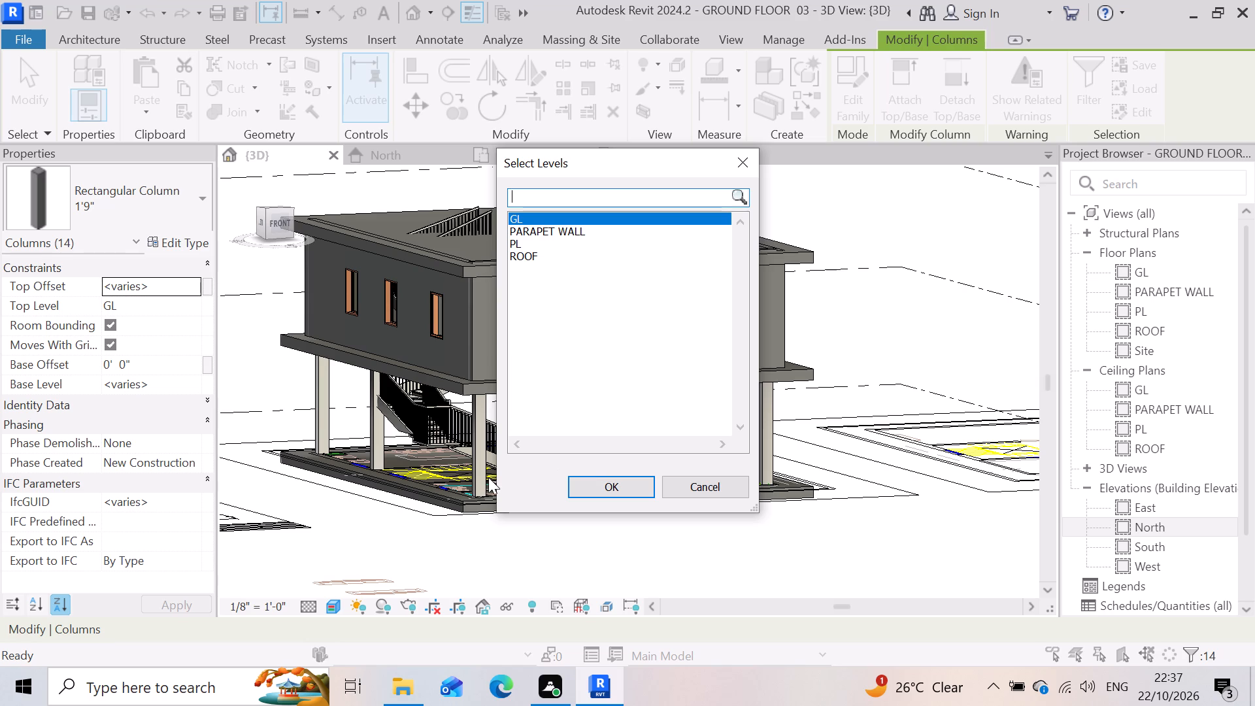
{"action": "left_click", "coordinate": [519, 255]}
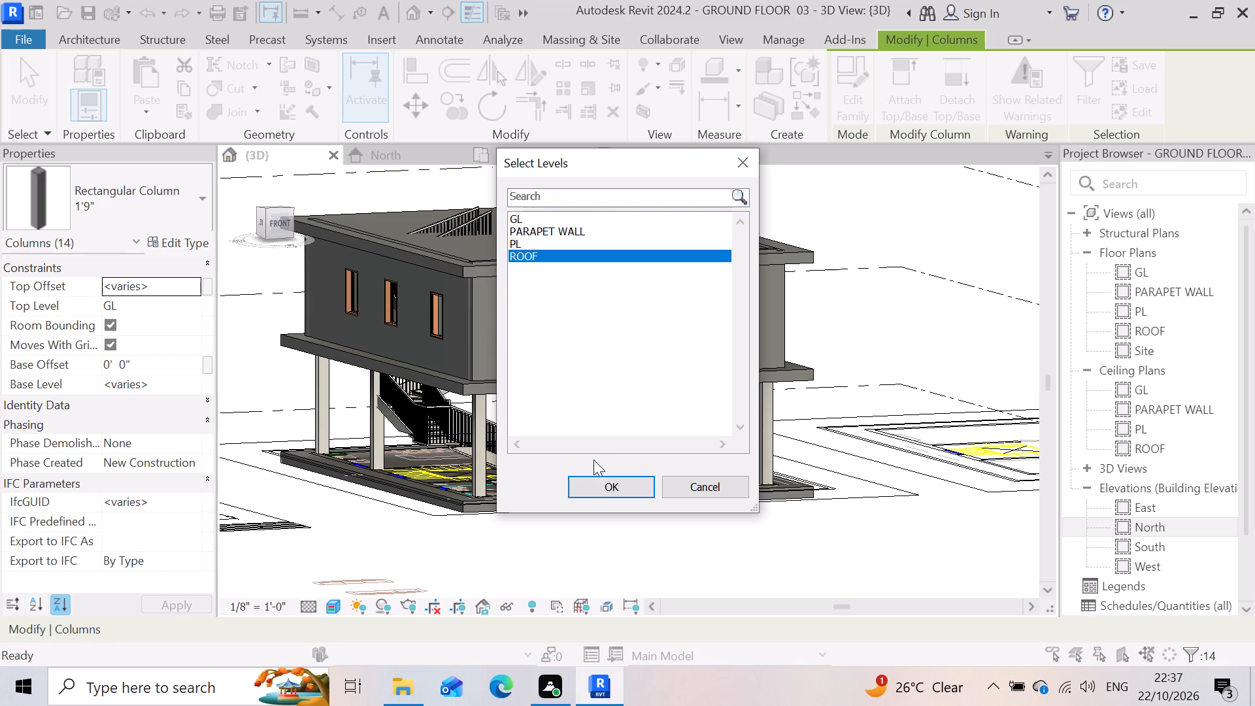
{"action": "left_click", "coordinate": [585, 481]}
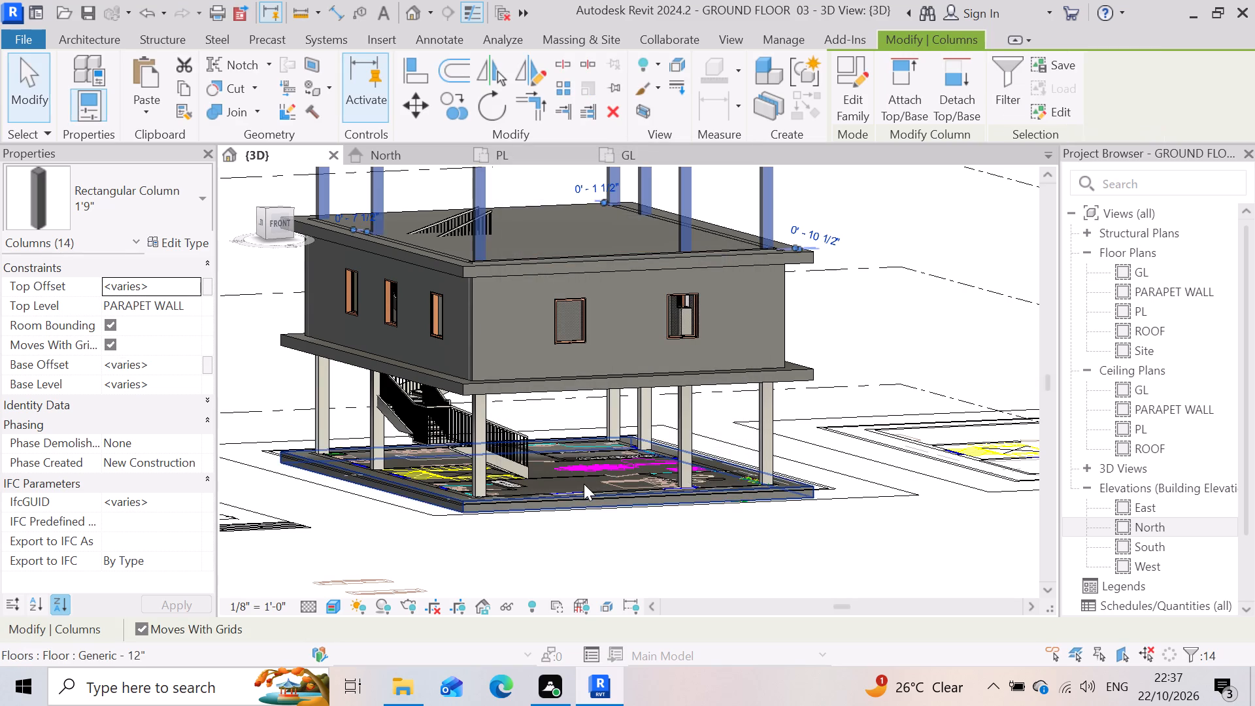
{"action": "scroll", "coordinate": [584, 482], "scroll_direction": "down", "scroll_amount": 5}
{"action": "scroll", "coordinate": [475, 302], "scroll_direction": "up", "scroll_amount": 3}
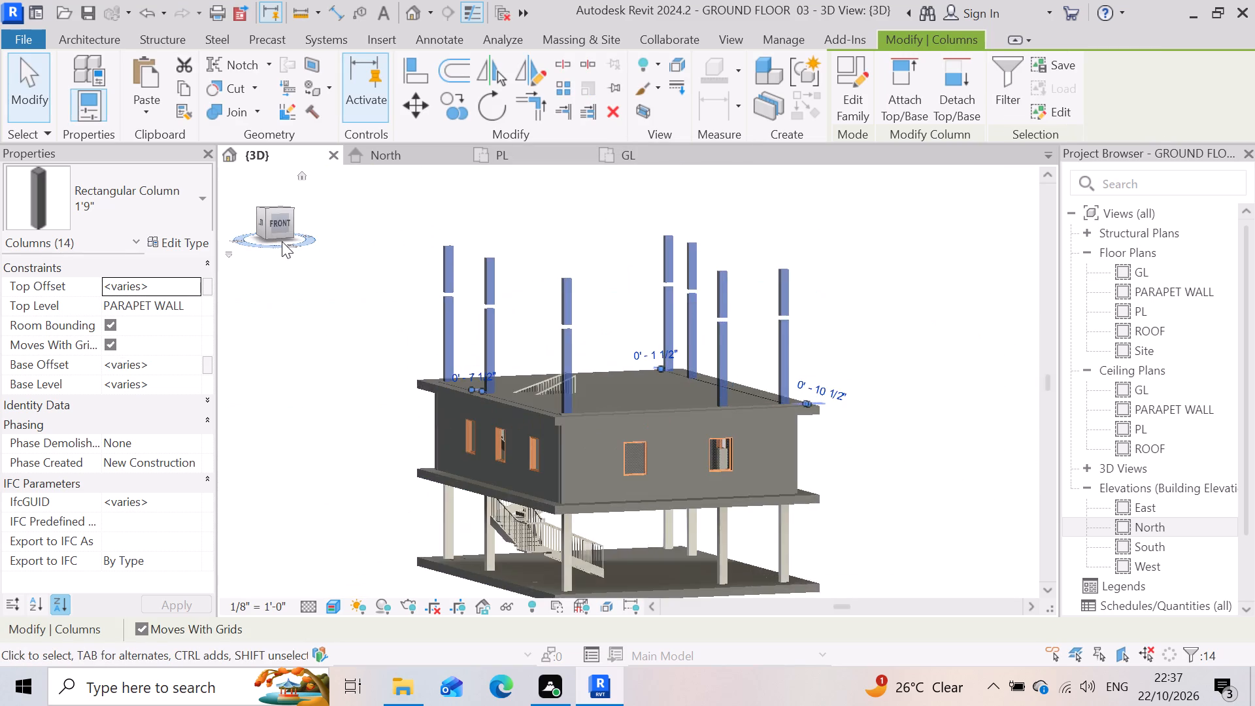
{"action": "scroll", "coordinate": [282, 241], "scroll_direction": "up", "scroll_amount": 3}
{"action": "scroll", "coordinate": [560, 382], "scroll_direction": "up", "scroll_amount": 4}
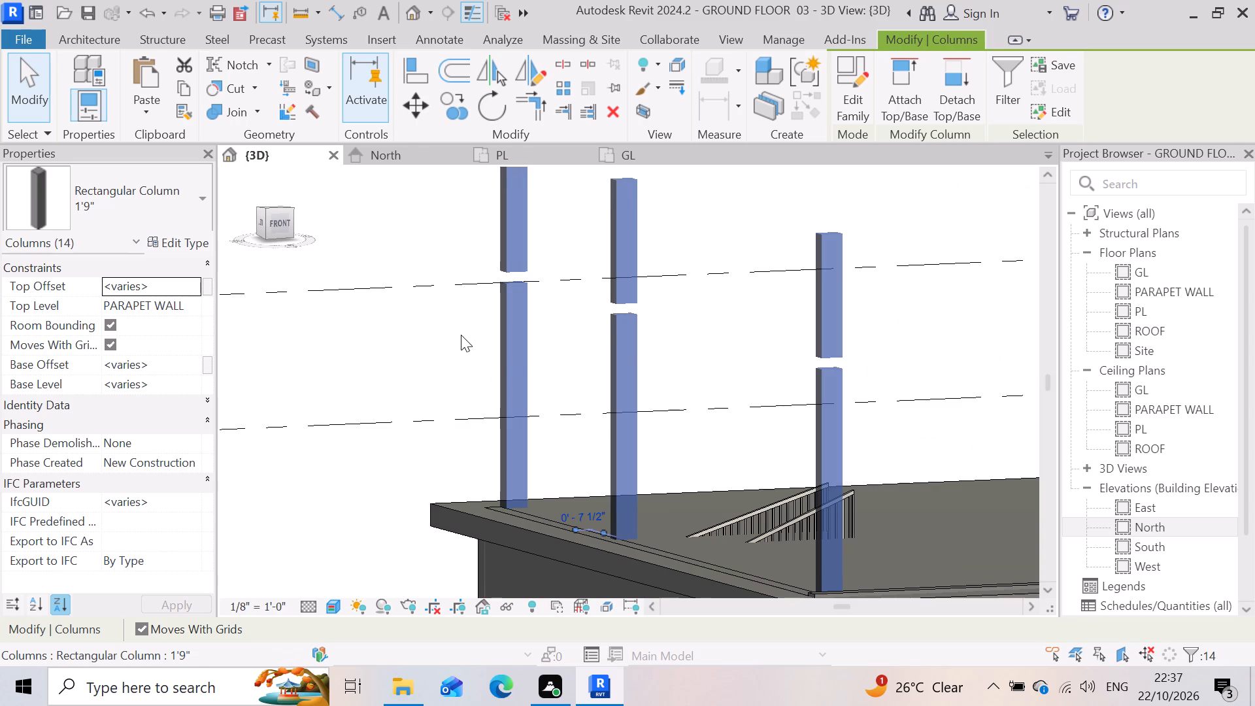
{"action": "scroll", "coordinate": [461, 335], "scroll_direction": "down", "scroll_amount": 7}
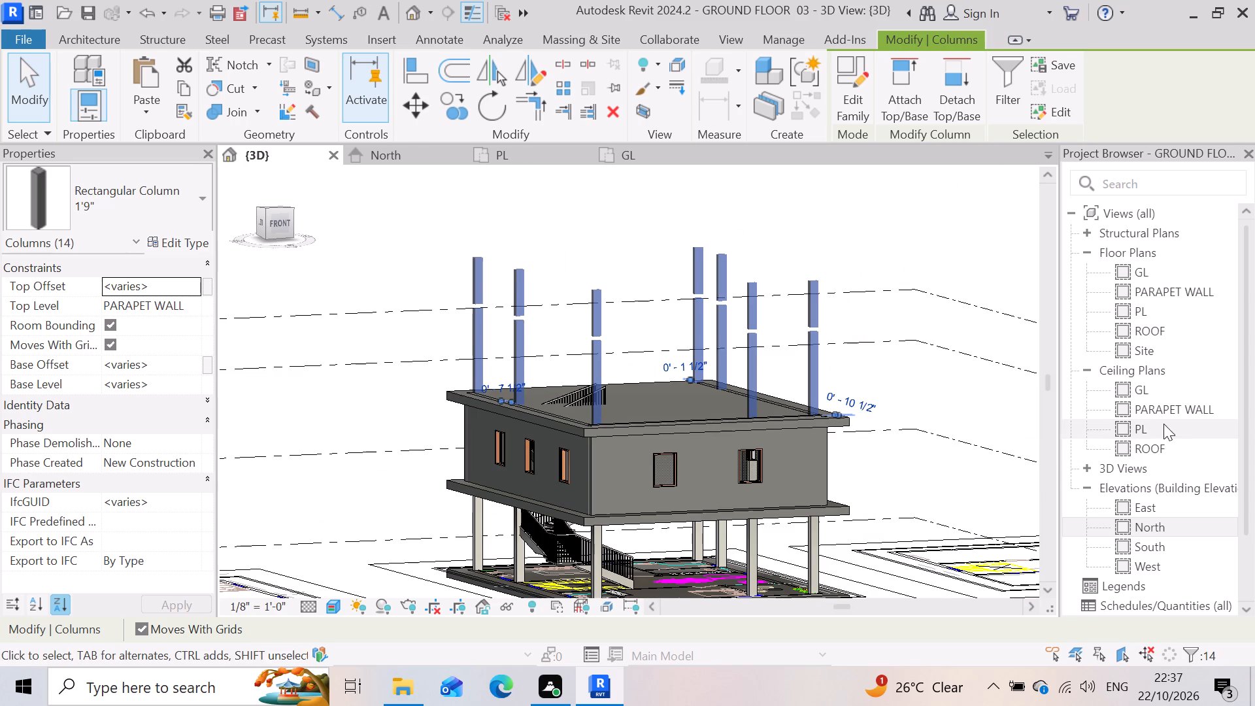
In the North elevation, select the topmost copied column segments and set their Base Offset to 0 from PARAPET WALL.
{"action": "double_click", "coordinate": [1163, 532]}
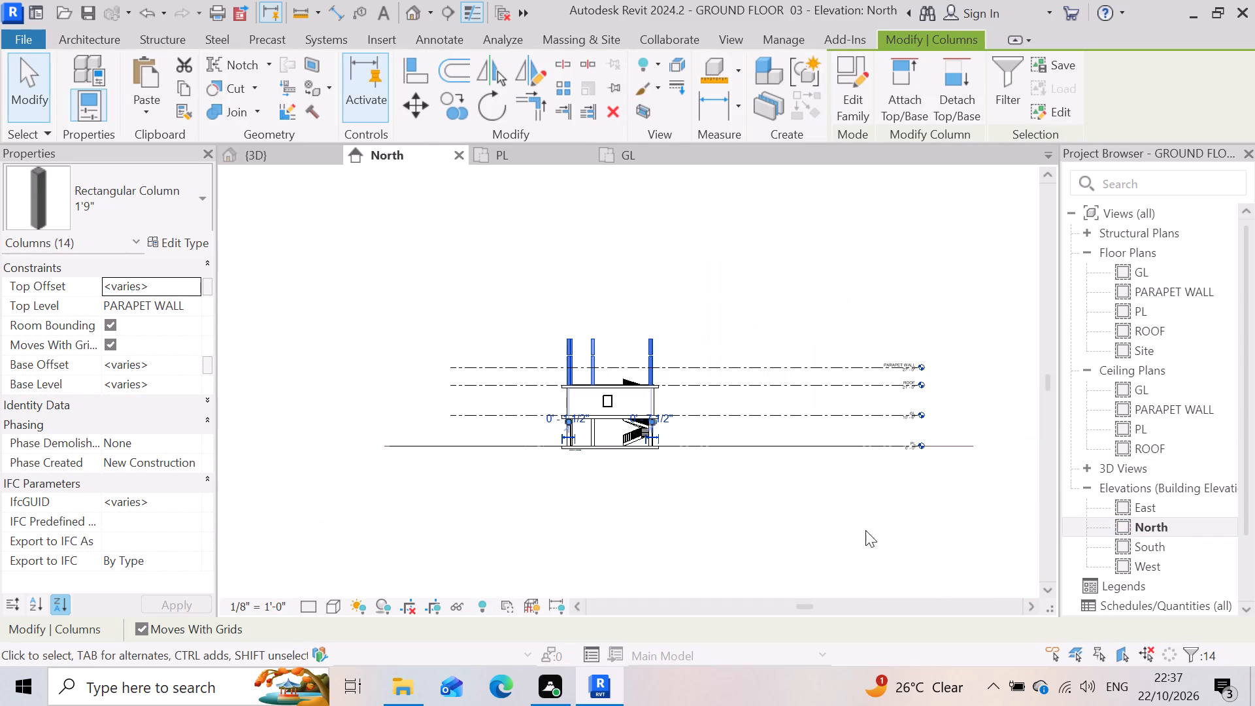
{"action": "scroll", "coordinate": [520, 387], "scroll_direction": "up", "scroll_amount": 3}
{"action": "scroll", "coordinate": [499, 305], "scroll_direction": "up", "scroll_amount": 3}
{"action": "scroll", "coordinate": [829, 357], "scroll_direction": "up", "scroll_amount": 3}
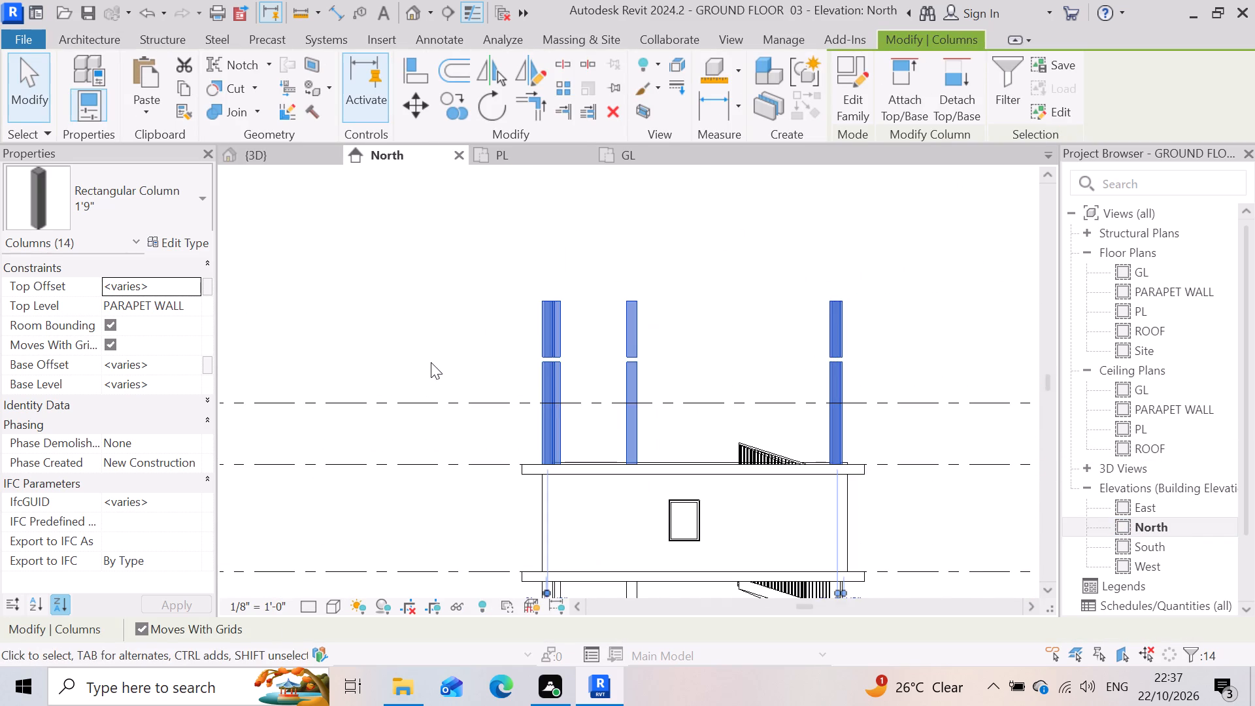
{"action": "scroll", "coordinate": [431, 362], "scroll_direction": "up", "scroll_amount": 3}
{"action": "left_click", "coordinate": [437, 350]}
{"action": "scroll", "coordinate": [437, 350], "scroll_direction": "down", "scroll_amount": 4}
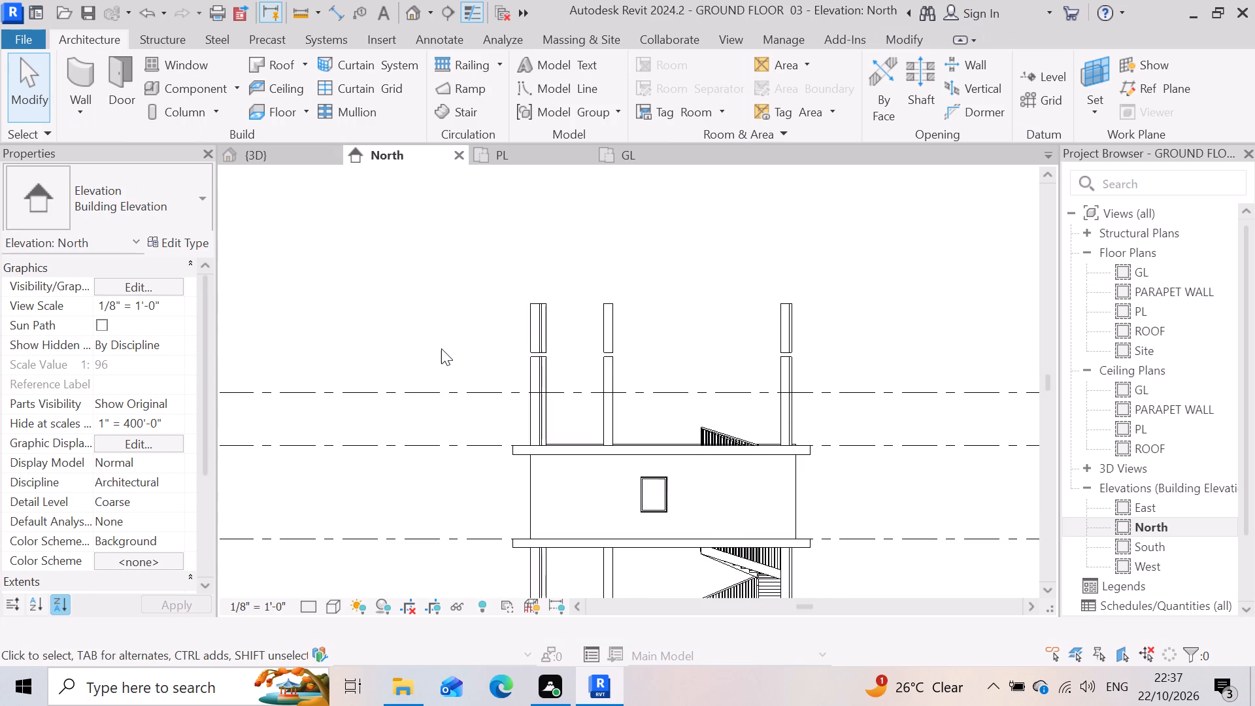
{"action": "left_click_drag", "start_coordinate": [869, 354], "coordinate": [415, 358]}
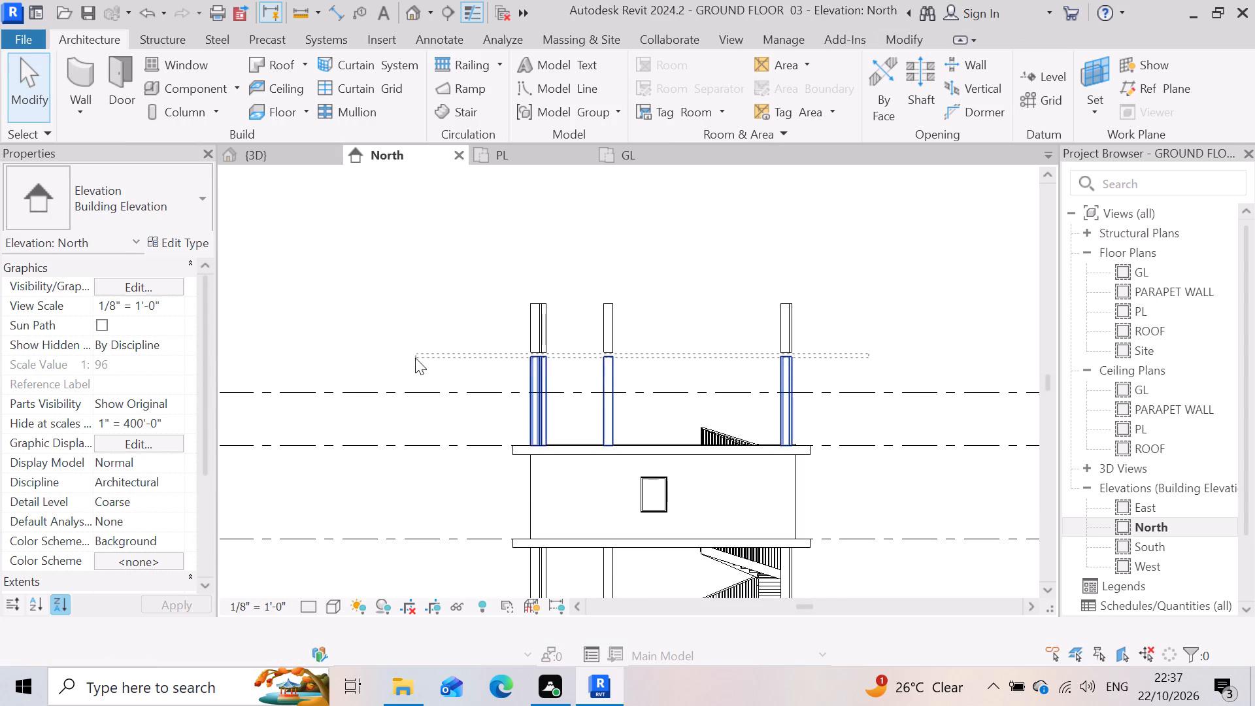
{"action": "left_click_drag", "start_coordinate": [415, 358], "coordinate": [389, 329]}
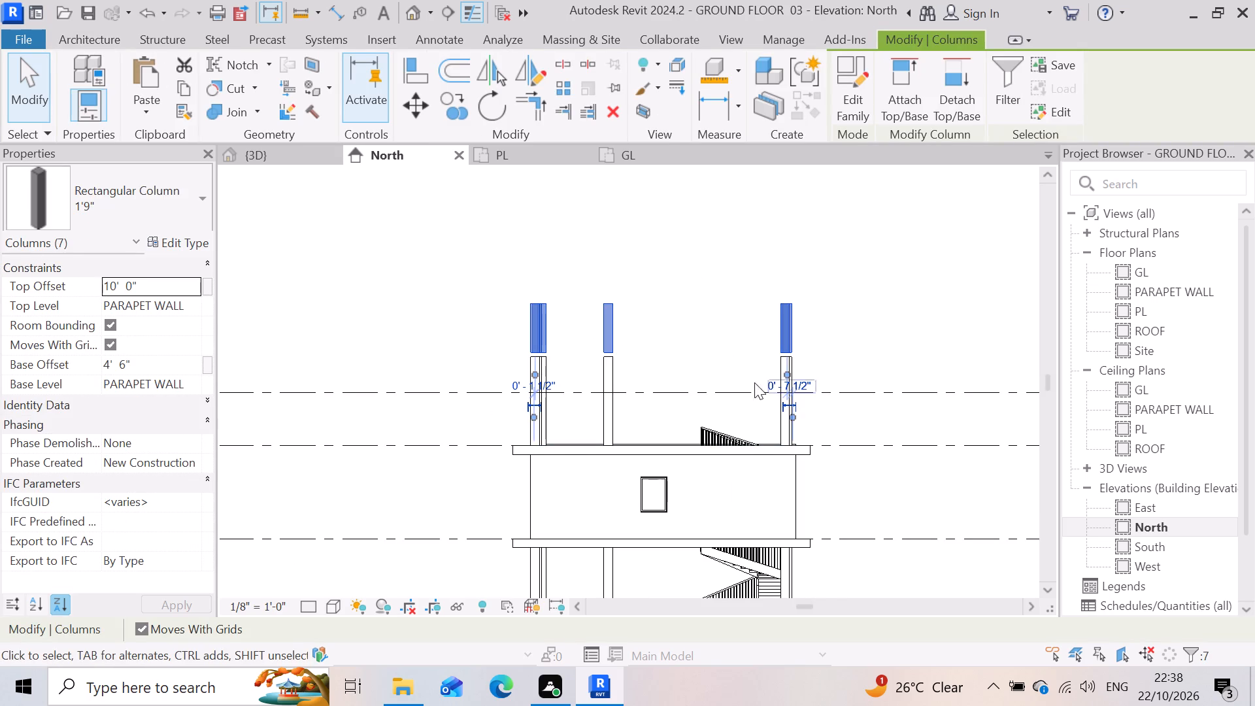
{"action": "left_click", "coordinate": [152, 366]}
{"action": "left_click_drag", "start_coordinate": [161, 363], "coordinate": [0, 386]}
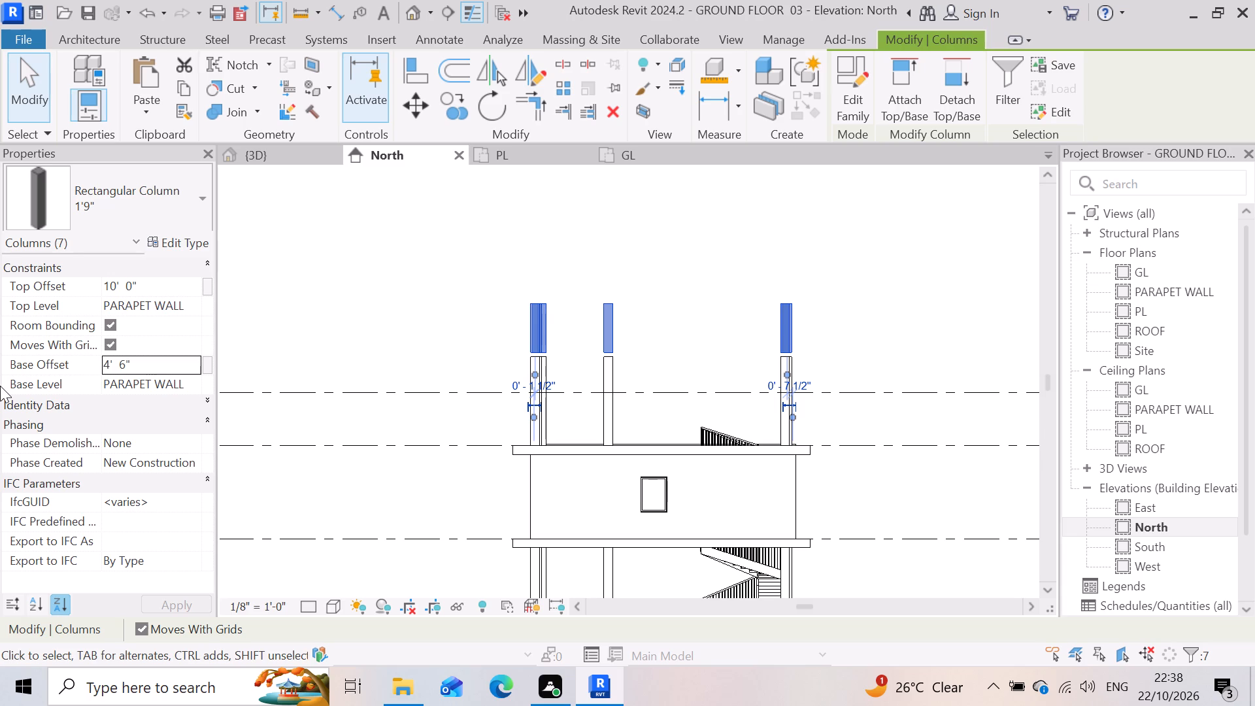
{"action": "left_click", "coordinate": [168, 358]}
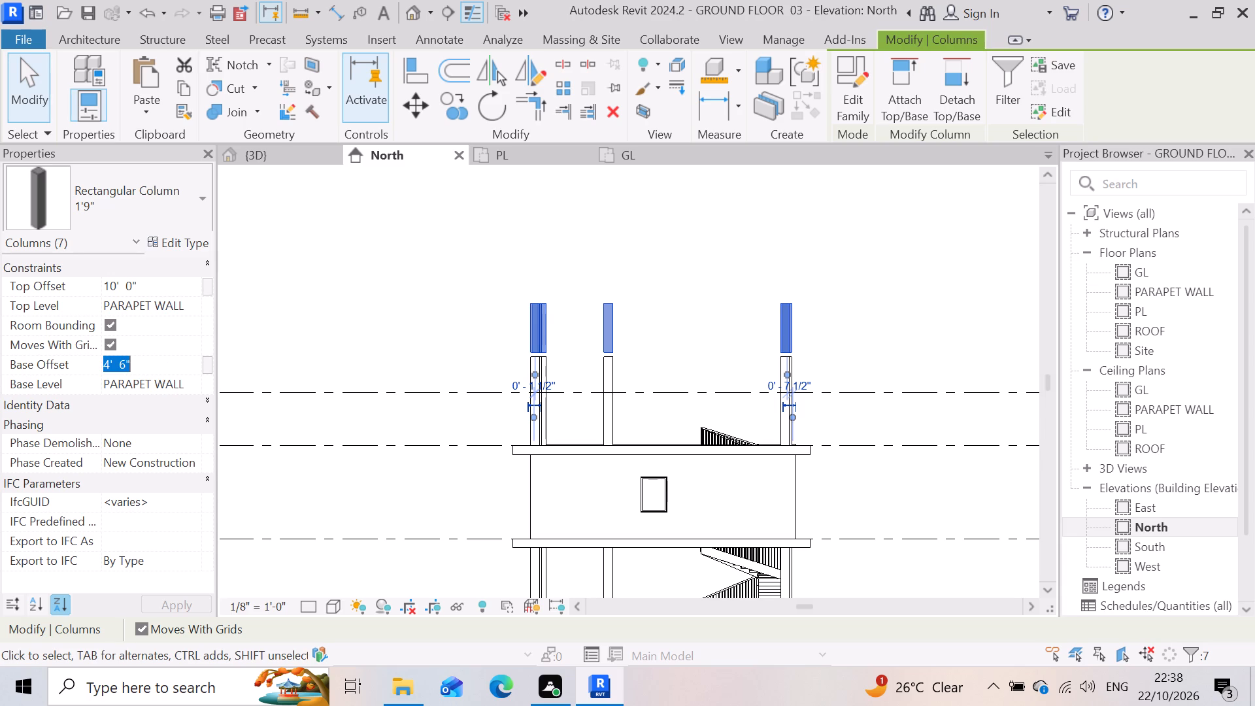
{"action": "left_click", "coordinate": [151, 370]}
{"action": "left_click_drag", "start_coordinate": [151, 370], "coordinate": [125, 376]}
{"action": "left_click_drag", "start_coordinate": [125, 376], "coordinate": [85, 371]}
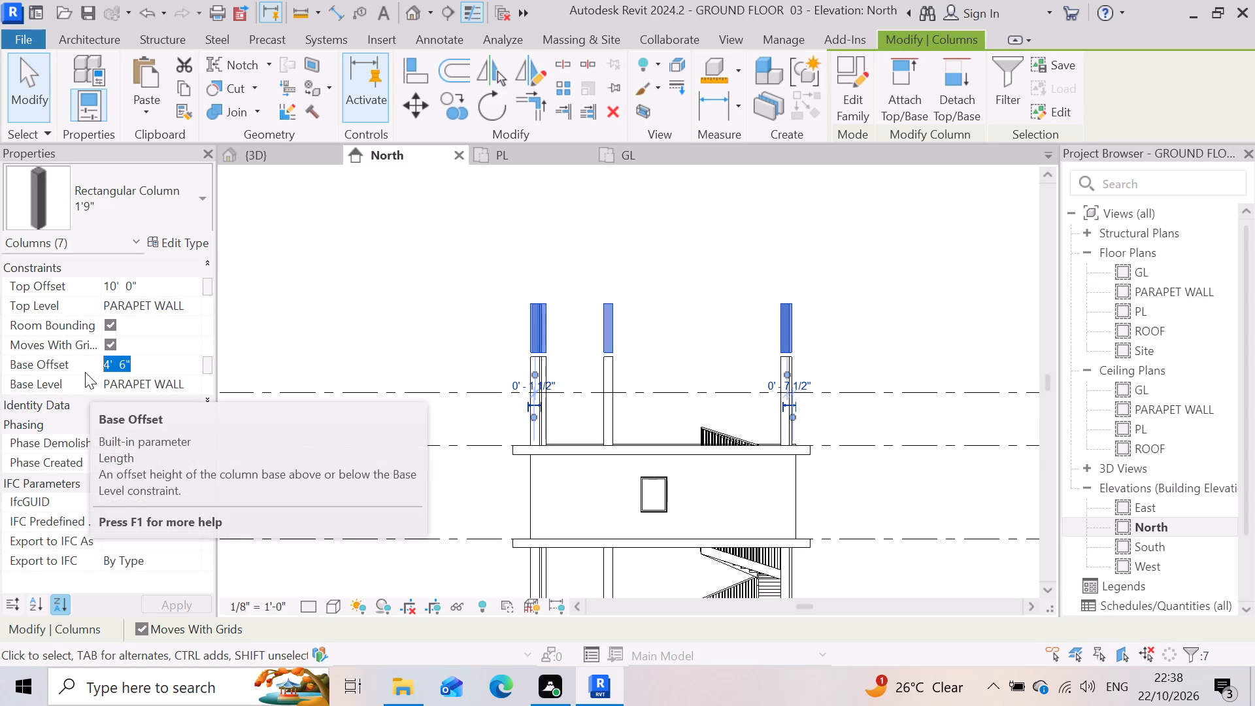
{"action": "type", "text": "00"}
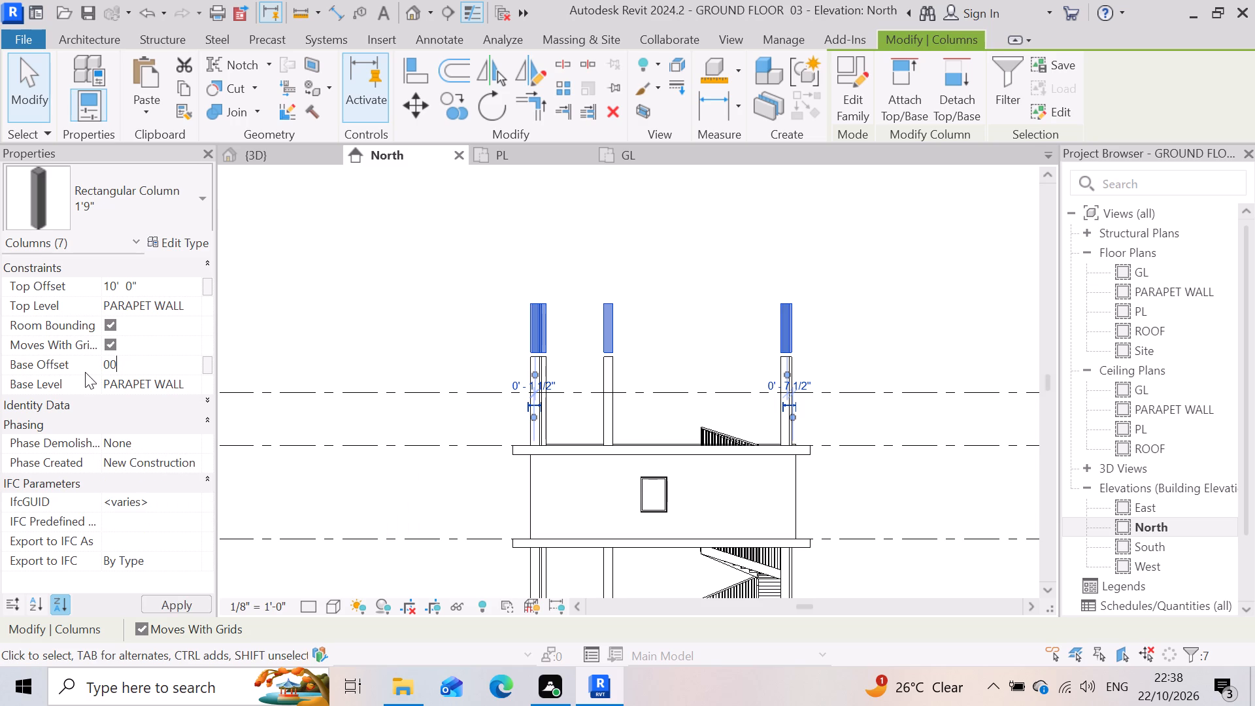
{"action": "key", "text": "Return"}
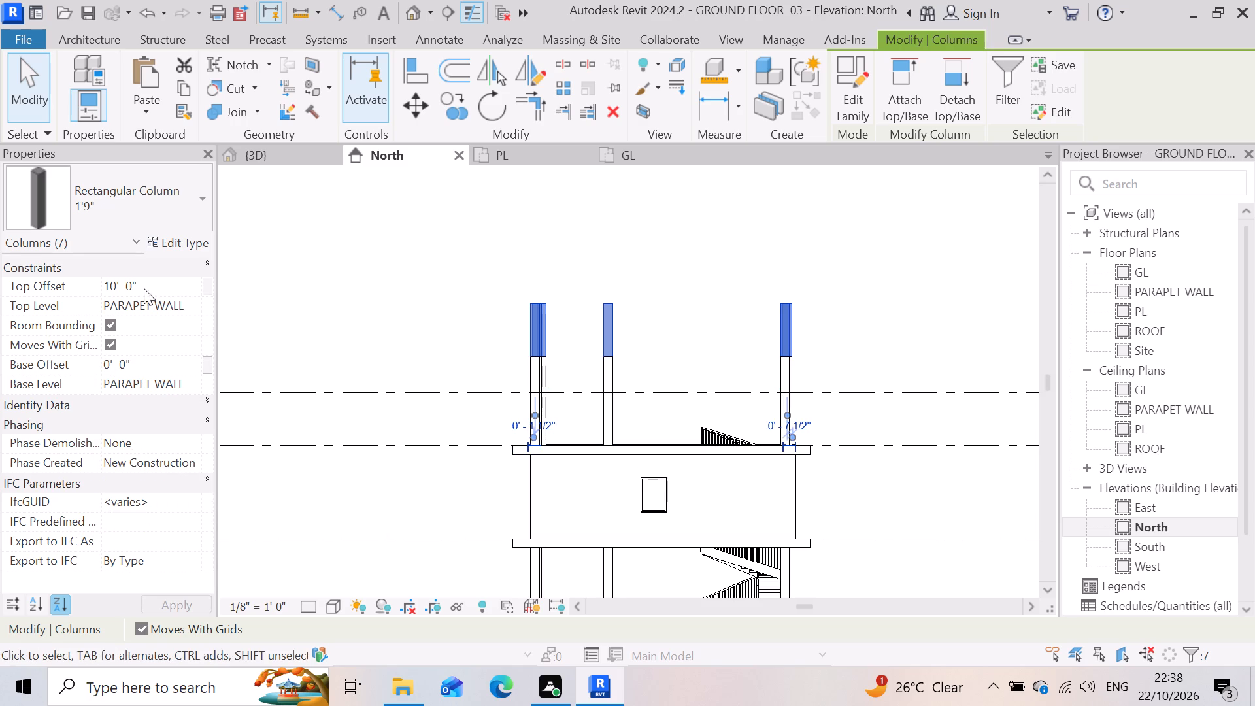
Set the Top Offset of the selected topmost column segments to -6" from the PARAPET WALL level.
{"action": "left_click", "coordinate": [162, 287]}
{"action": "left_click_drag", "start_coordinate": [164, 287], "coordinate": [105, 292]}
{"action": "key", "text": "minus"}
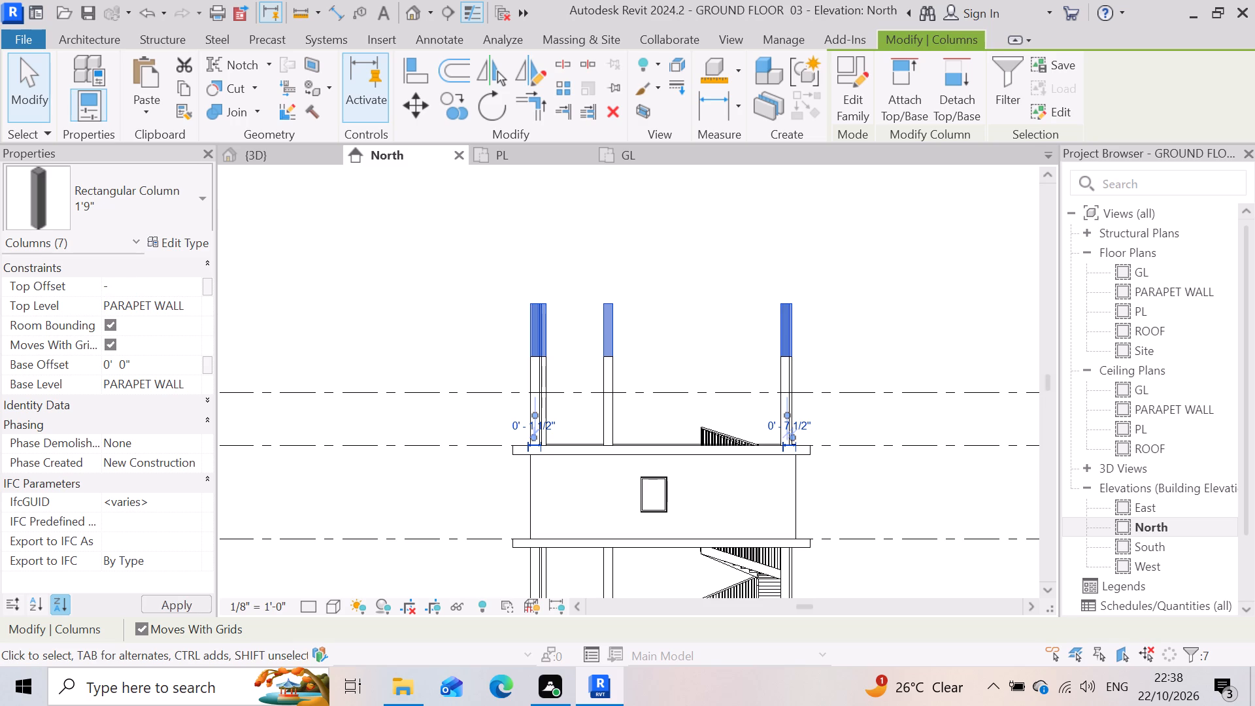
{"action": "key", "text": "6"}
{"action": "key", "text": "shift+quotedbl"}
{"action": "key", "text": "Return"}
{"action": "scroll", "coordinate": [673, 426], "scroll_direction": "up", "scroll_amount": 1}
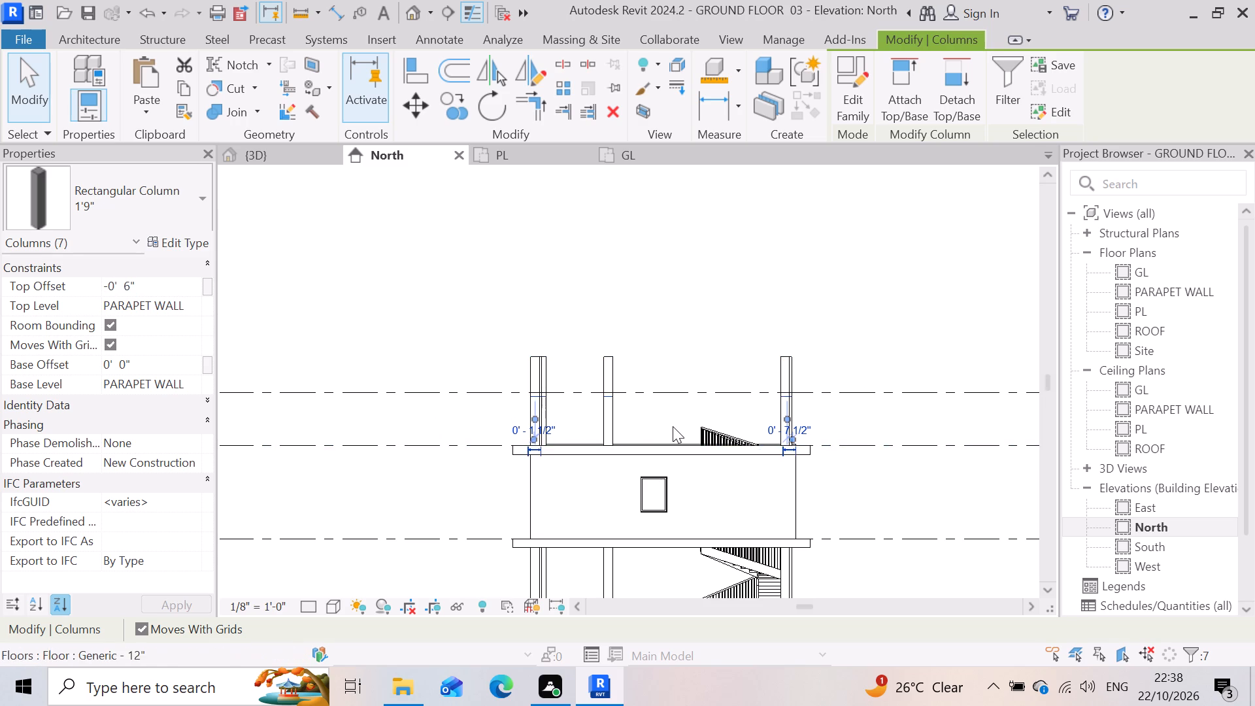
{"action": "scroll", "coordinate": [673, 426], "scroll_direction": "up", "scroll_amount": 2}
{"action": "scroll", "coordinate": [843, 367], "scroll_direction": "up", "scroll_amount": 3}
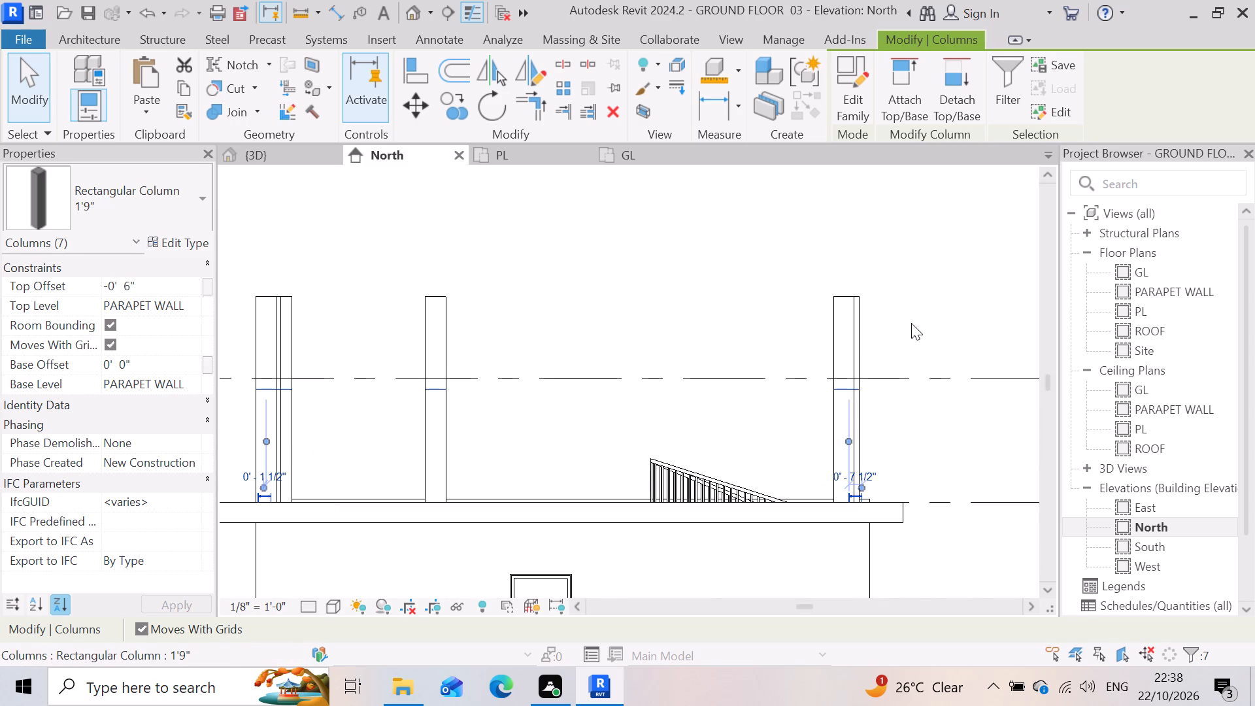
In the North elevation, select six of the ROOF-based 1'9" columns together and set their Top Offset to -6" from PARAPET WALL.
{"action": "left_click", "coordinate": [852, 336]}
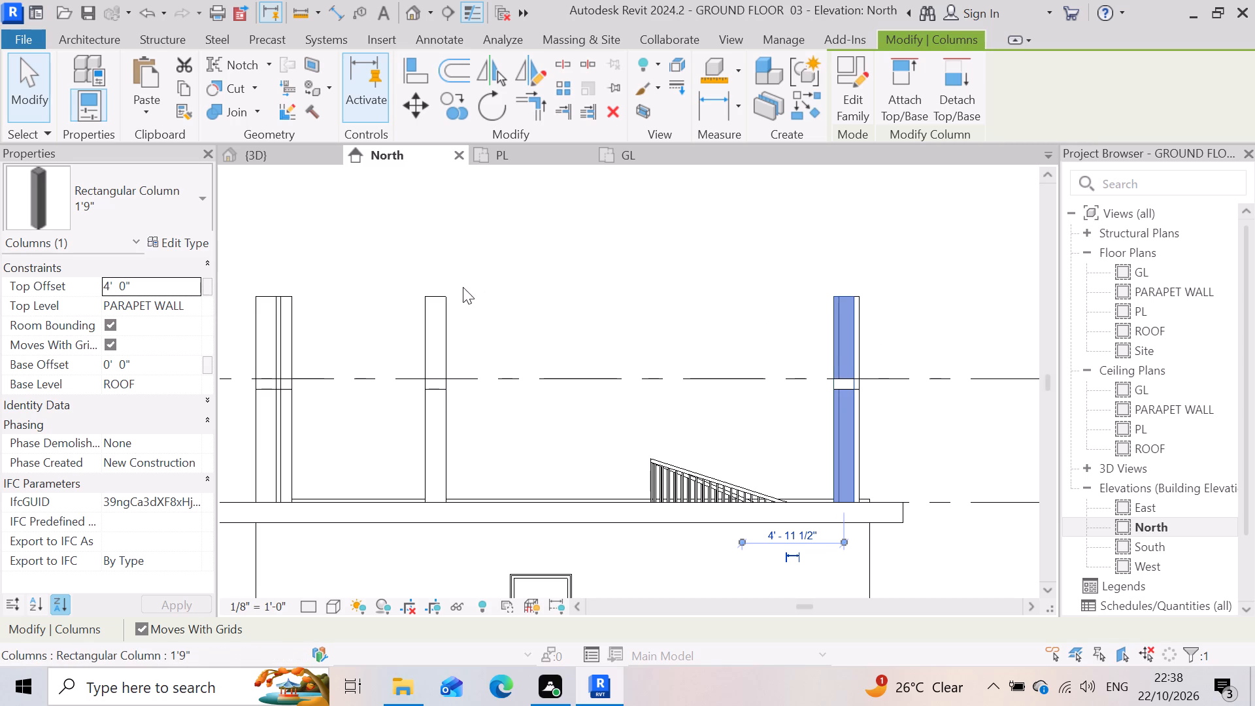
{"action": "left_click", "coordinate": [443, 325]}
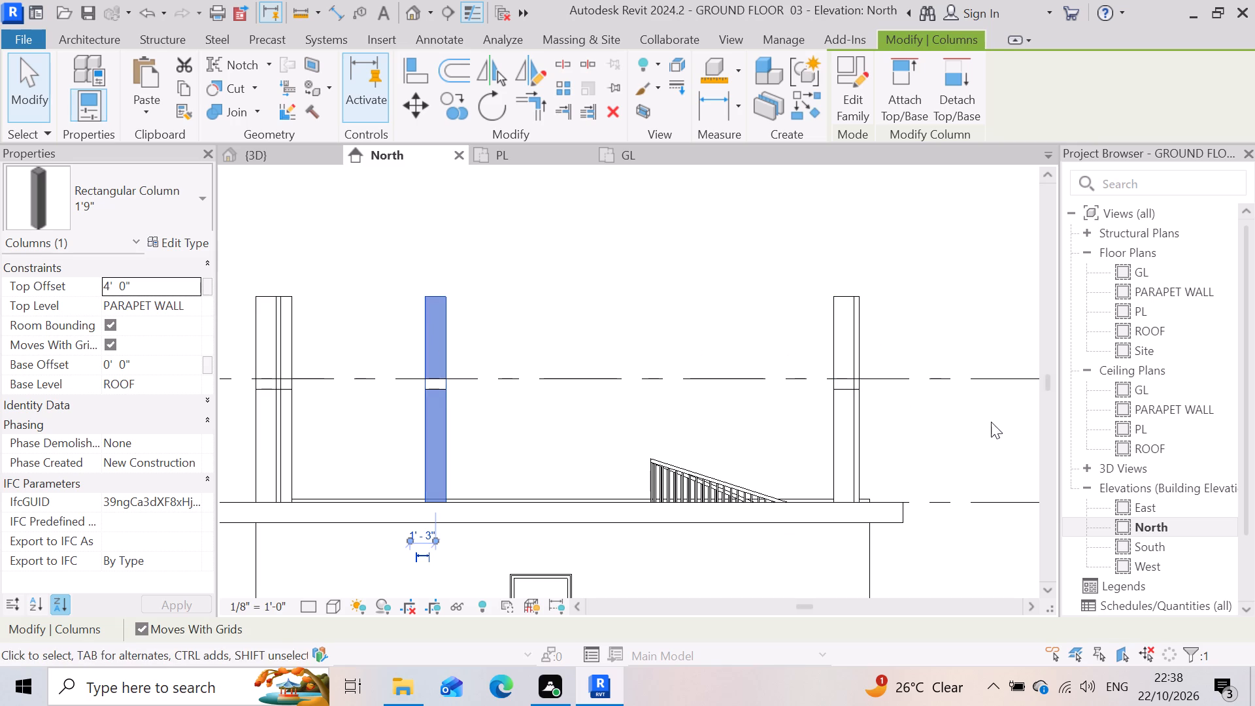
{"action": "left_click", "coordinate": [846, 340], "text": "shift"}
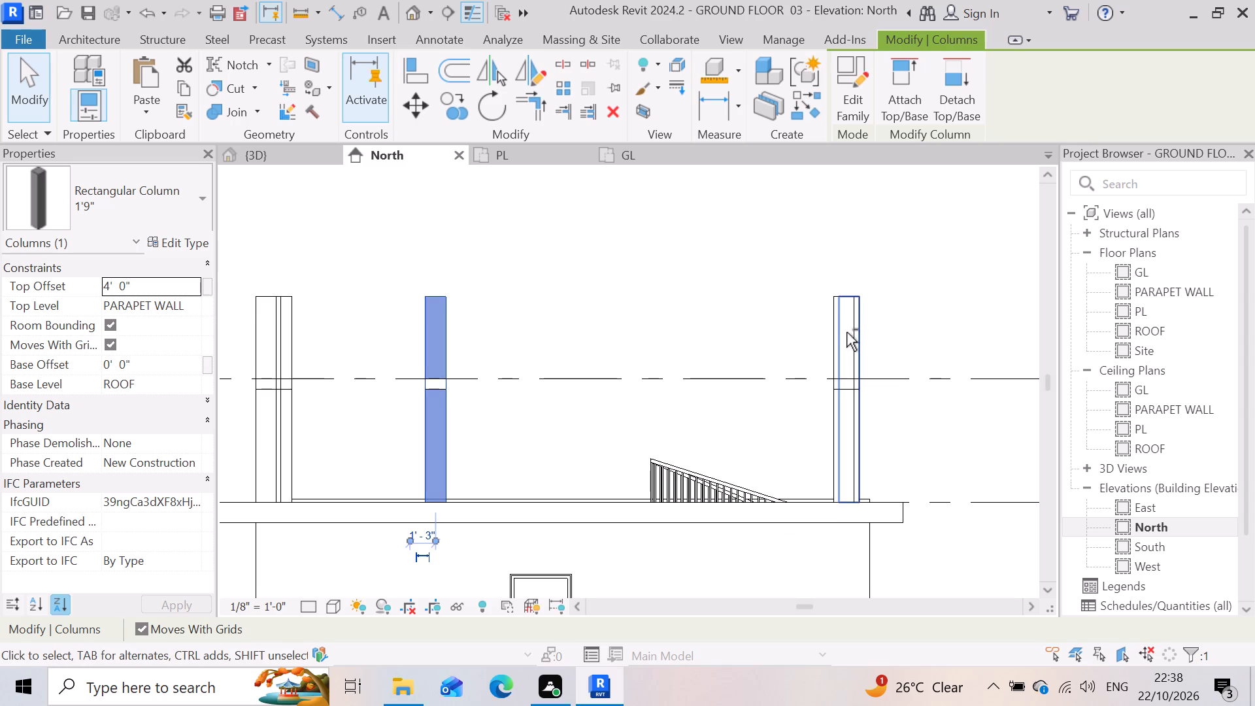
{"action": "left_click", "coordinate": [846, 332], "text": "shift"}
{"action": "left_click", "coordinate": [829, 342], "text": "shift"}
{"action": "left_click", "coordinate": [839, 337], "text": "shift"}
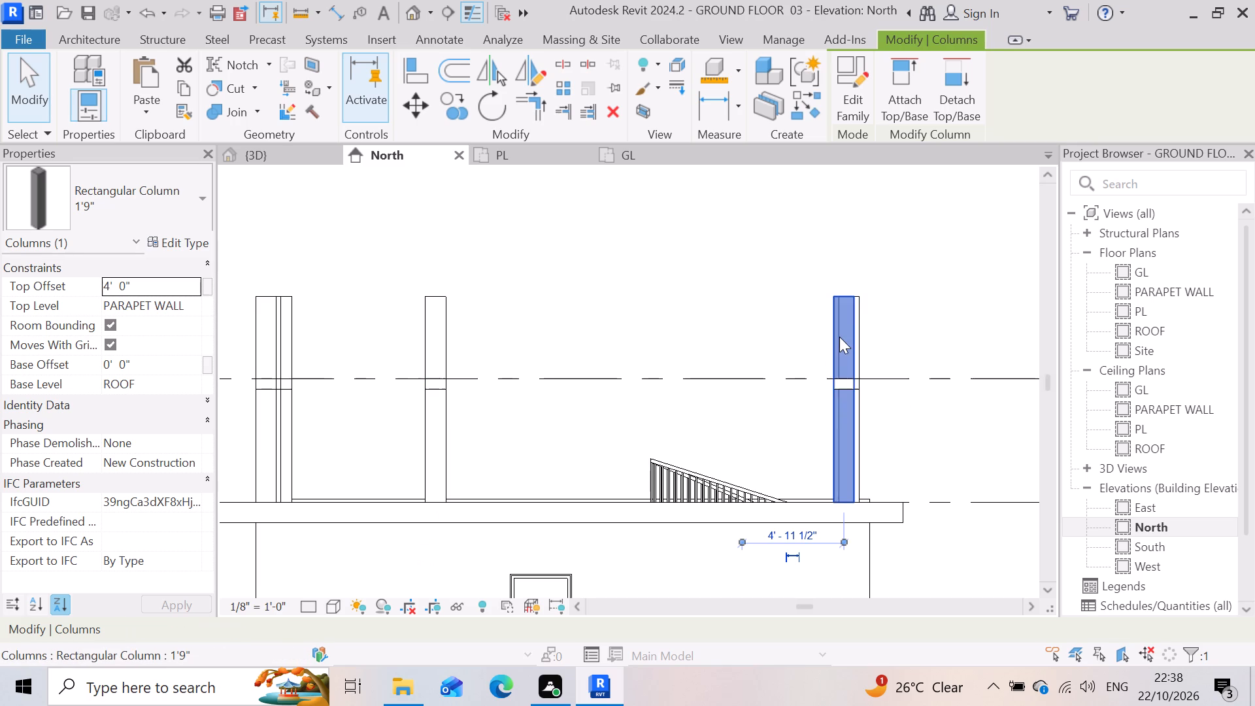
{"action": "scroll", "coordinate": [892, 324], "scroll_direction": "down", "scroll_amount": 1}
{"action": "scroll", "coordinate": [860, 344], "scroll_direction": "up", "scroll_amount": 6}
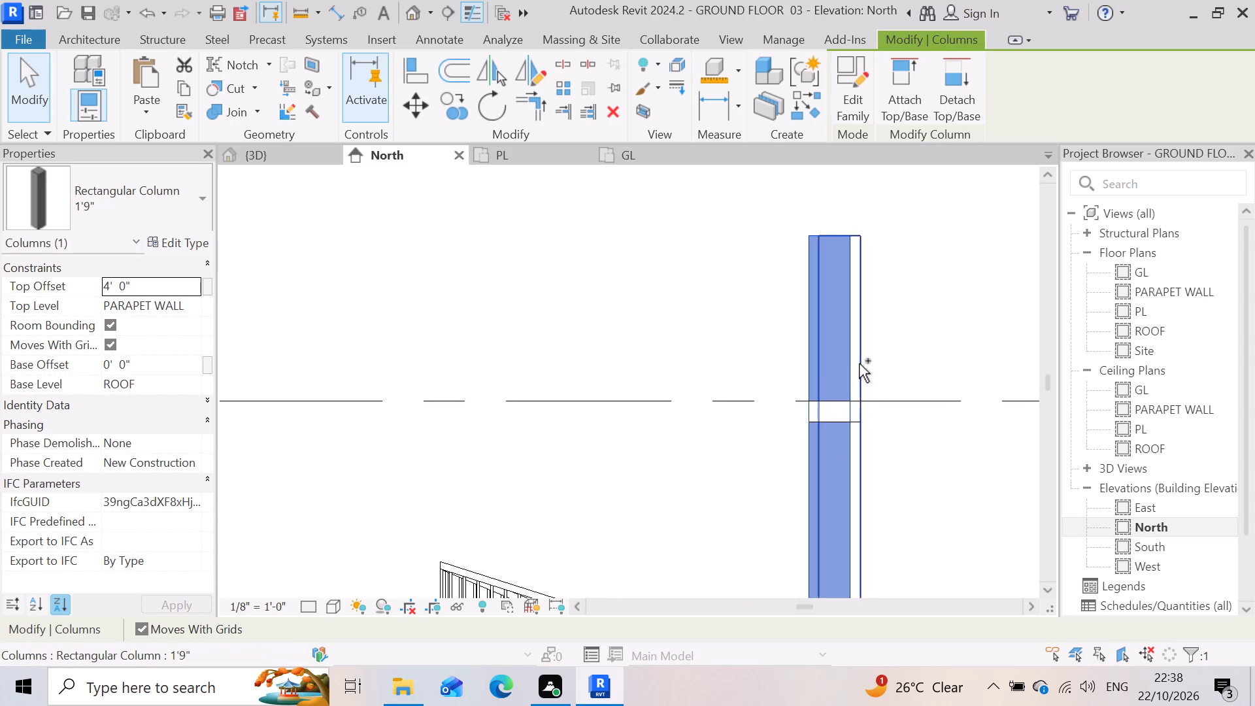
{"action": "left_click", "coordinate": [859, 363], "text": "ctrl"}
{"action": "scroll", "coordinate": [965, 367], "scroll_direction": "down", "scroll_amount": 9}
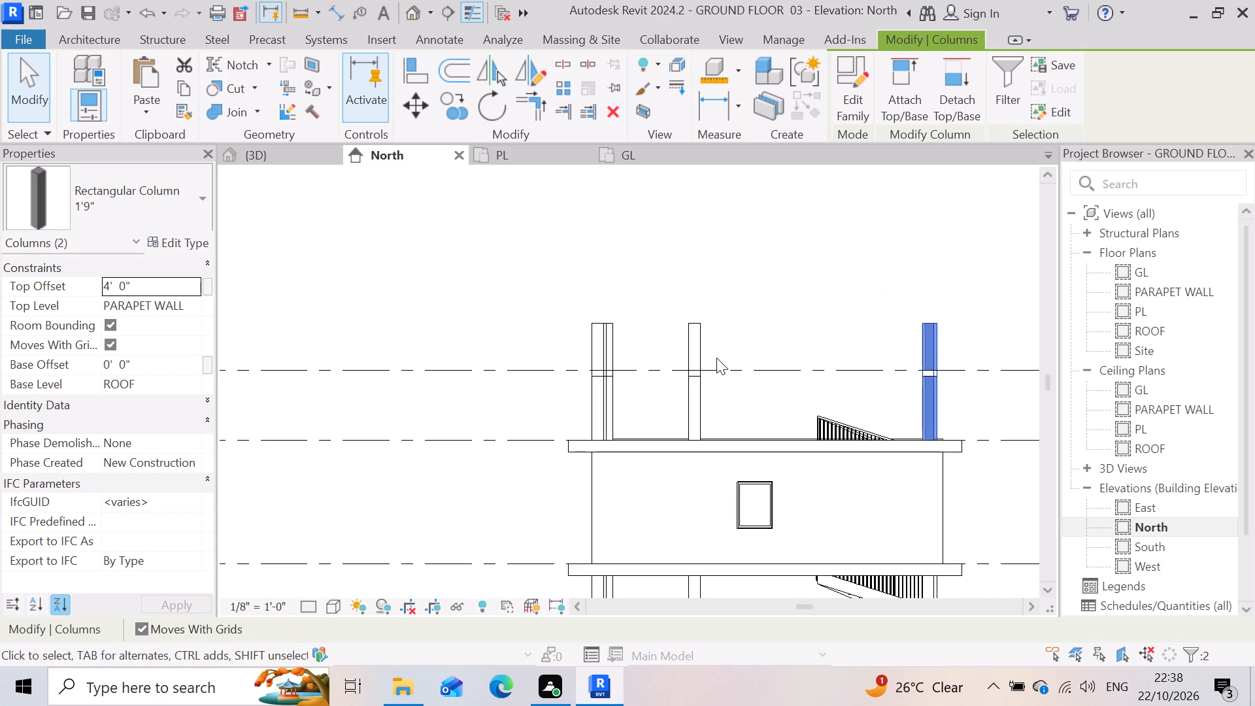
{"action": "scroll", "coordinate": [716, 358], "scroll_direction": "up", "scroll_amount": 3}
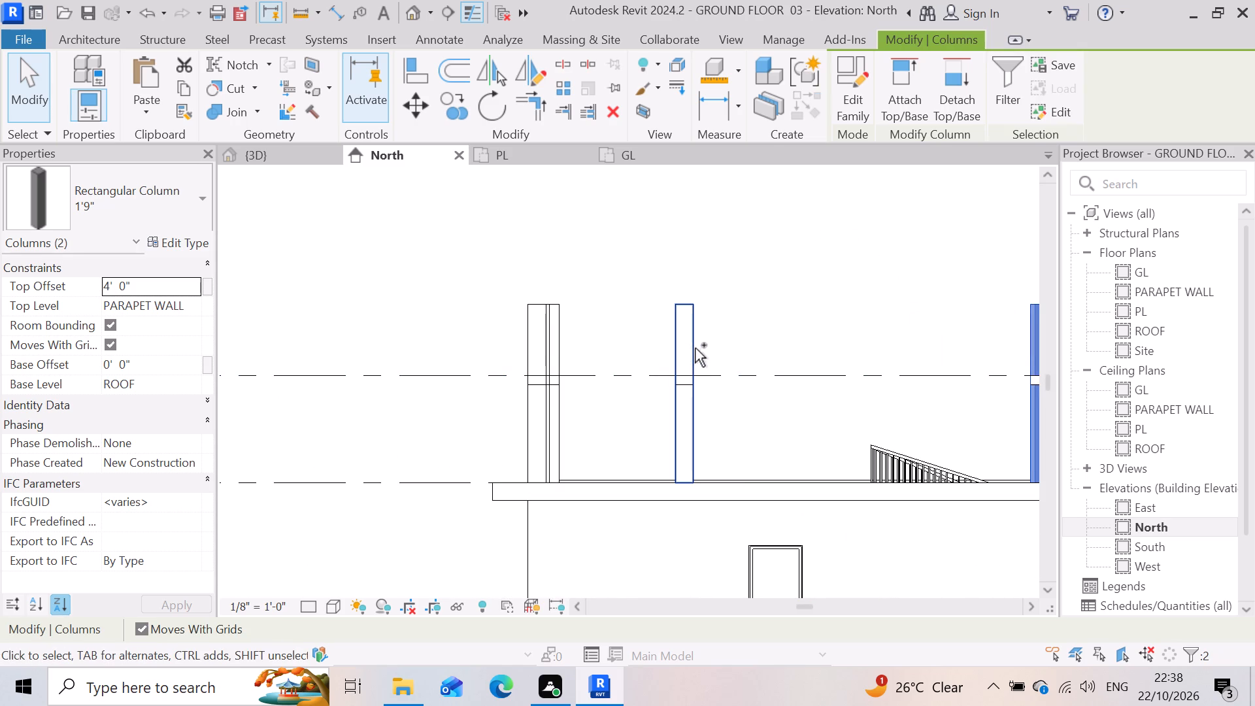
{"action": "left_click", "coordinate": [691, 355], "text": "ctrl"}
{"action": "left_click", "coordinate": [532, 343], "text": "ctrl"}
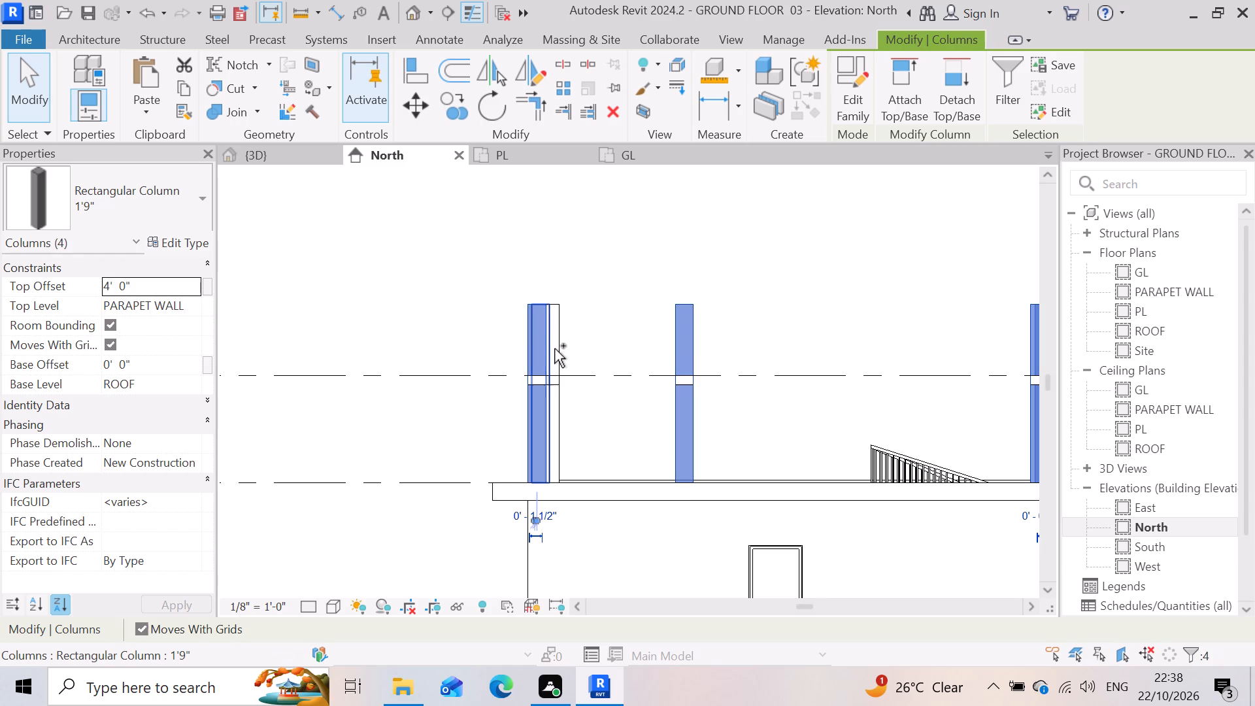
{"action": "left_click", "coordinate": [556, 350], "text": "ctrl"}
{"action": "left_click", "coordinate": [563, 351], "text": "ctrl"}
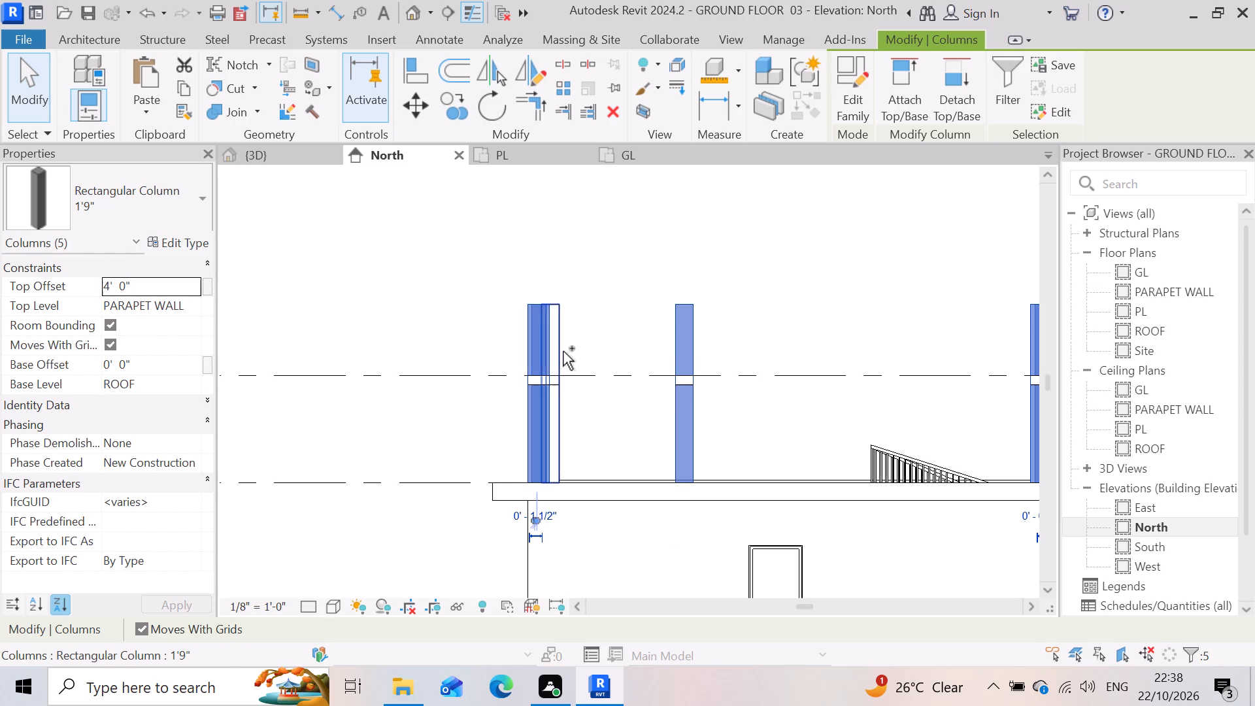
{"action": "scroll", "coordinate": [546, 390], "scroll_direction": "up", "scroll_amount": 3, "text": "ctrl"}
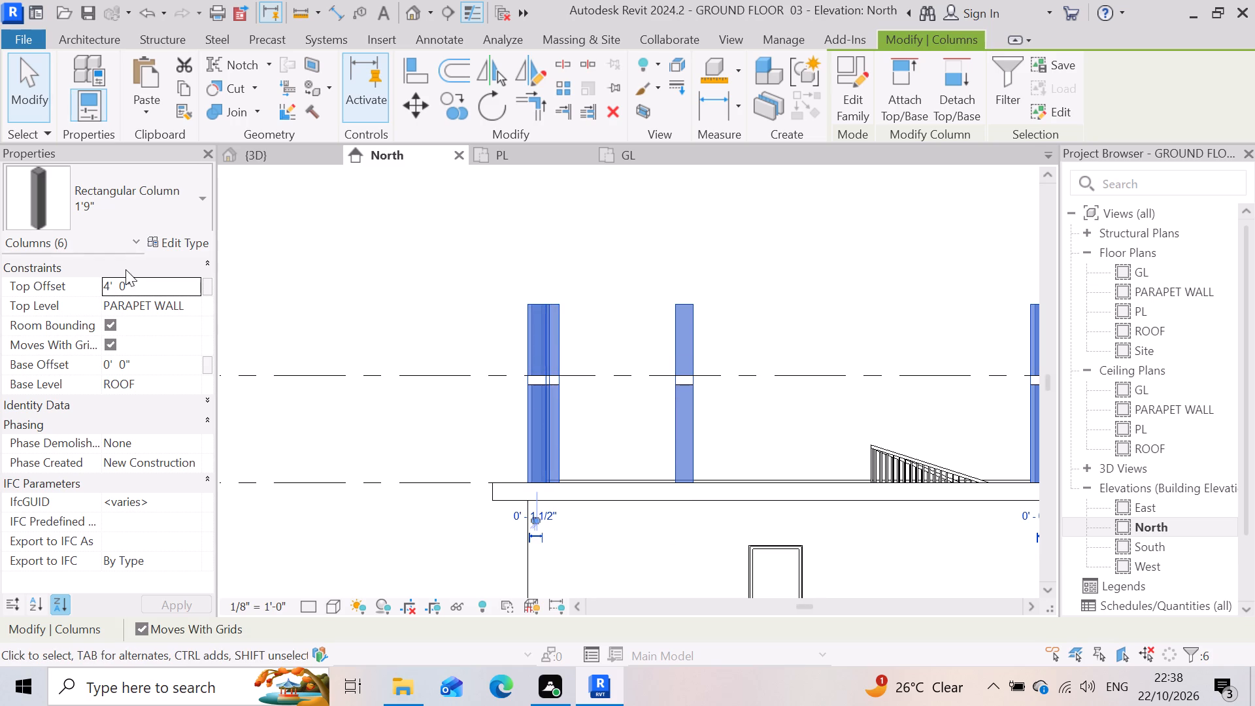
{"action": "left_click", "coordinate": [167, 285]}
{"action": "key", "text": "BackSpace"}
{"action": "key", "text": "minus"}
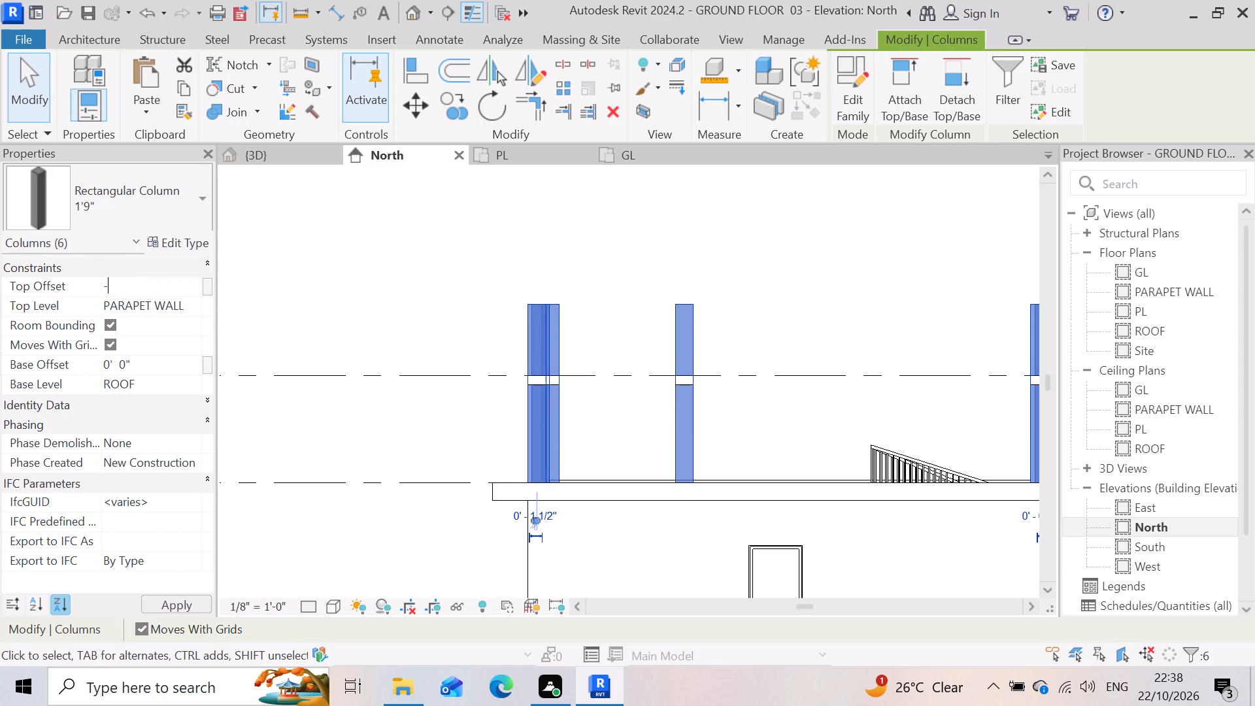
{"action": "key", "text": "6"}
{"action": "key", "text": "shift+quotedbl"}
{"action": "key", "text": "Return"}
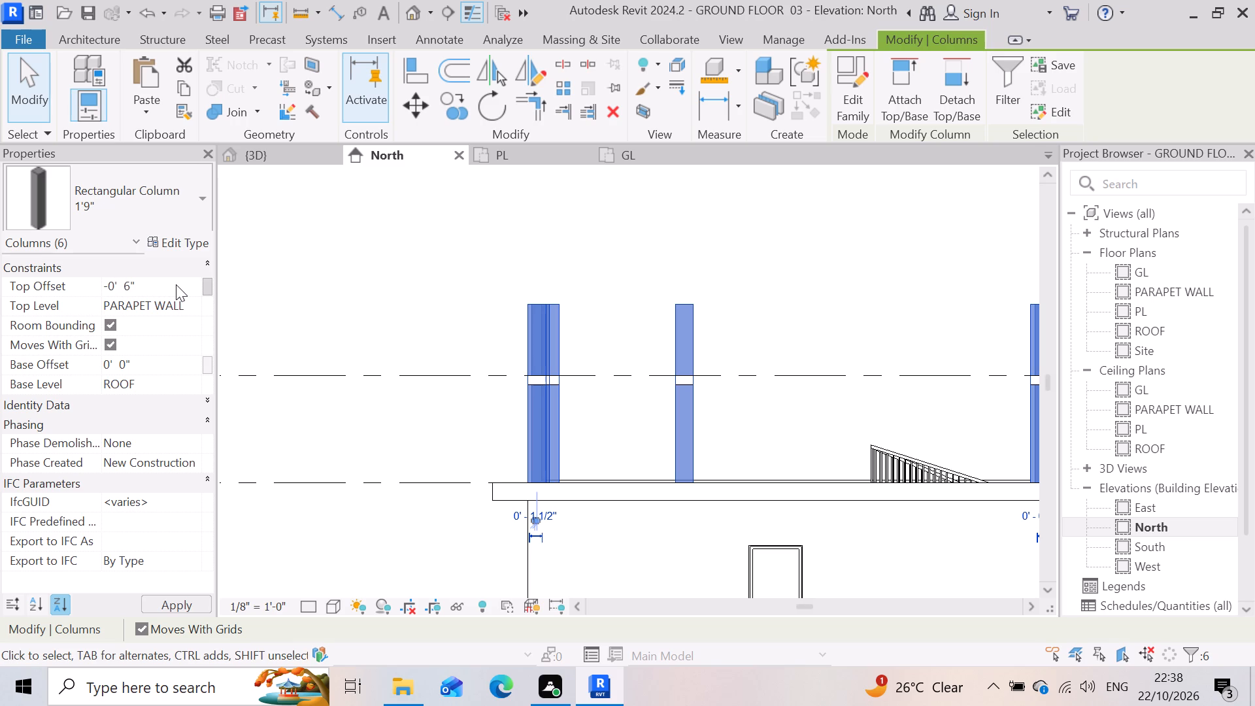
Select the one remaining ROOF-based 1'9" column projecting above the PARAPET WALL level and set its Top Offset to -6".
{"action": "scroll", "coordinate": [520, 340], "scroll_direction": "down", "scroll_amount": 4}
{"action": "scroll", "coordinate": [893, 390], "scroll_direction": "up", "scroll_amount": 2}
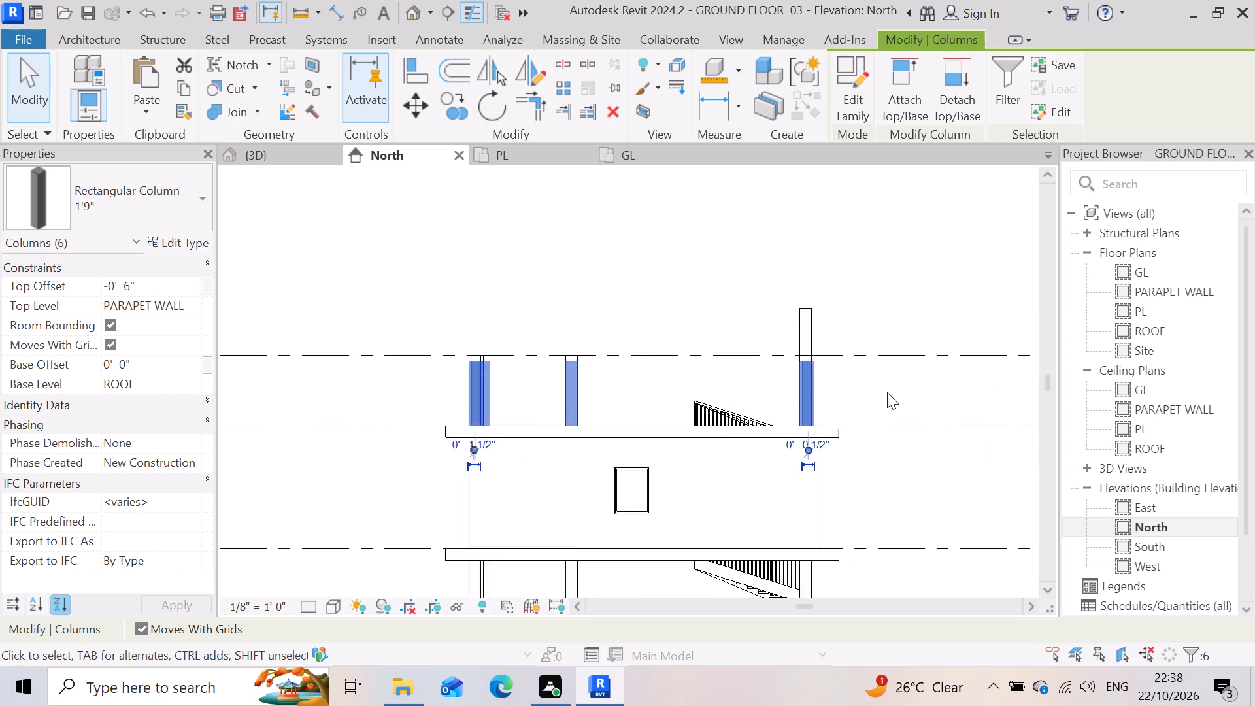
{"action": "scroll", "coordinate": [887, 392], "scroll_direction": "up", "scroll_amount": 1}
{"action": "left_click", "coordinate": [780, 318]}
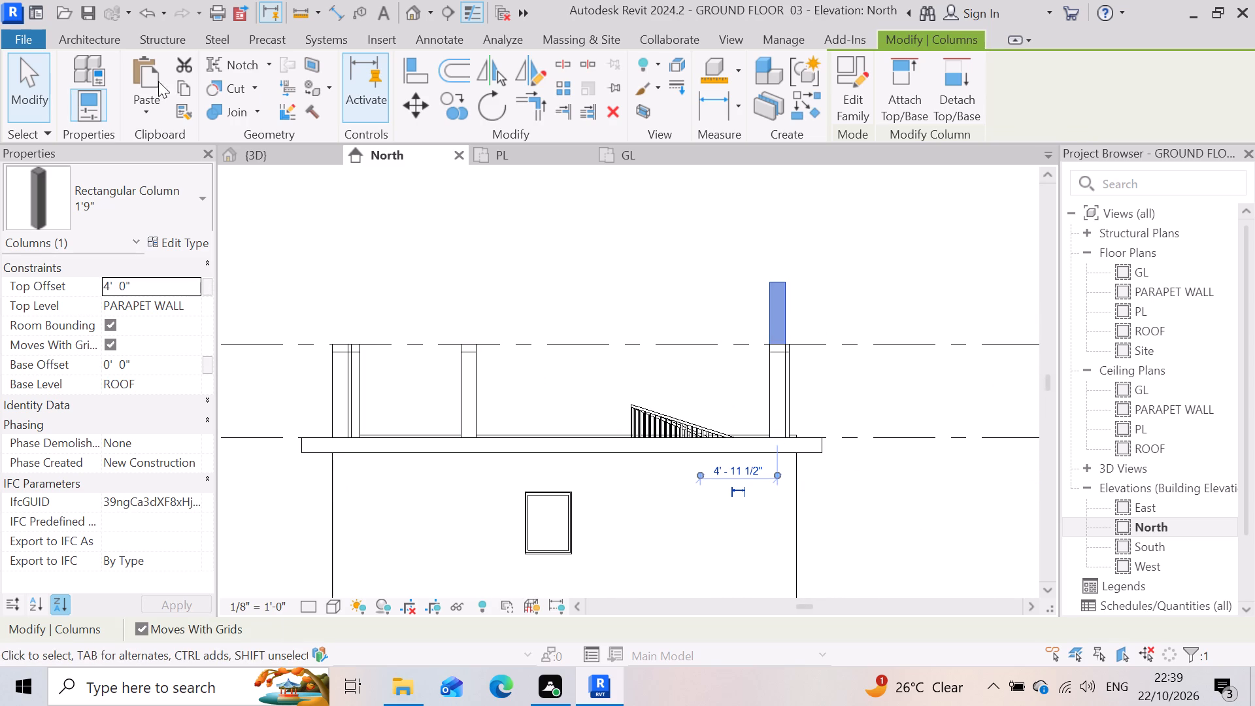
{"action": "left_click", "coordinate": [151, 294]}
{"action": "left_click_drag", "start_coordinate": [151, 290], "coordinate": [140, 288]}
{"action": "left_click_drag", "start_coordinate": [140, 288], "coordinate": [72, 279]}
{"action": "key", "text": "minus"}
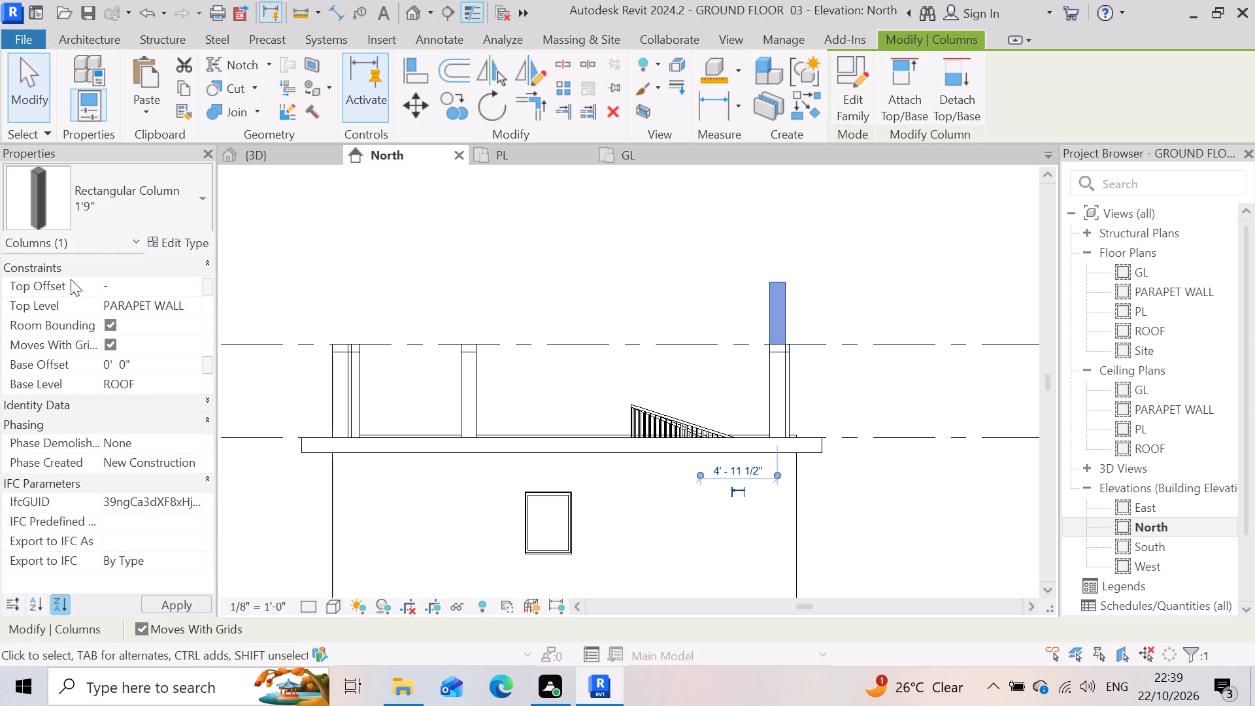
{"action": "key", "text": "6"}
{"action": "key", "text": "shift+quotedbl"}
{"action": "key", "text": "Return"}
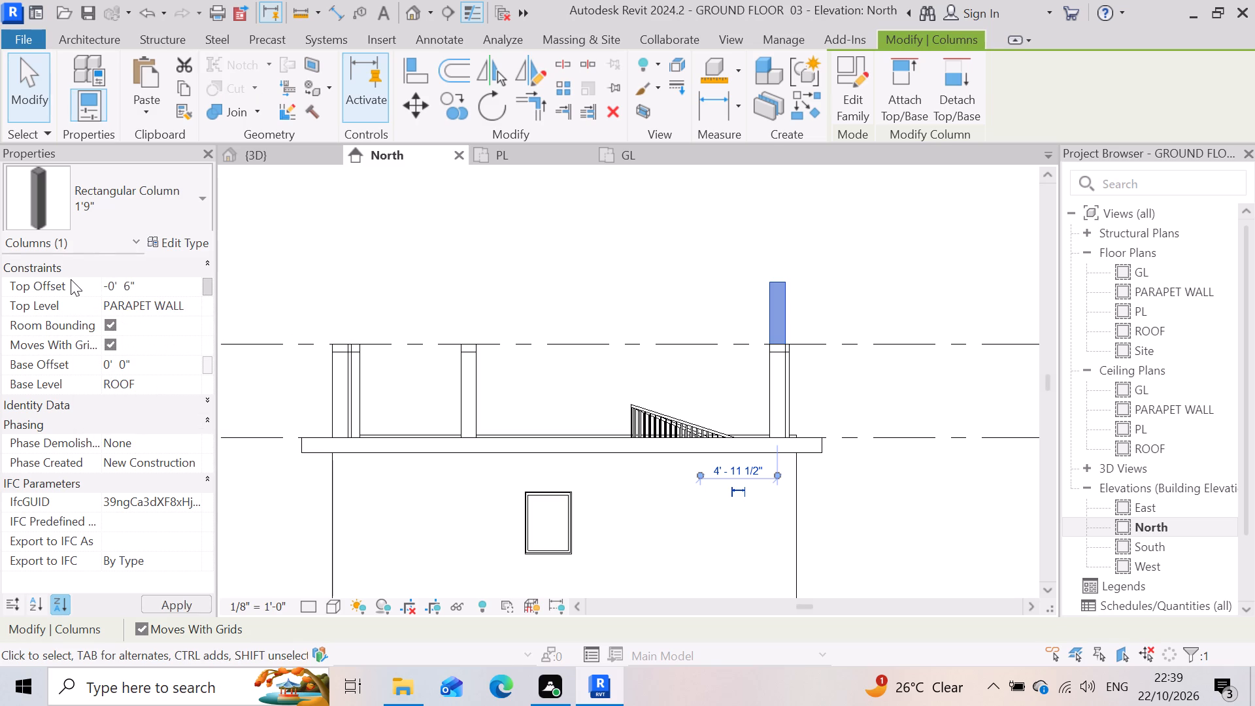
Inspect the shortened rooftop columns, stair and slabs in the North elevation and from several angles in the 3D view.
{"action": "scroll", "coordinate": [635, 386], "scroll_direction": "down", "scroll_amount": 4}
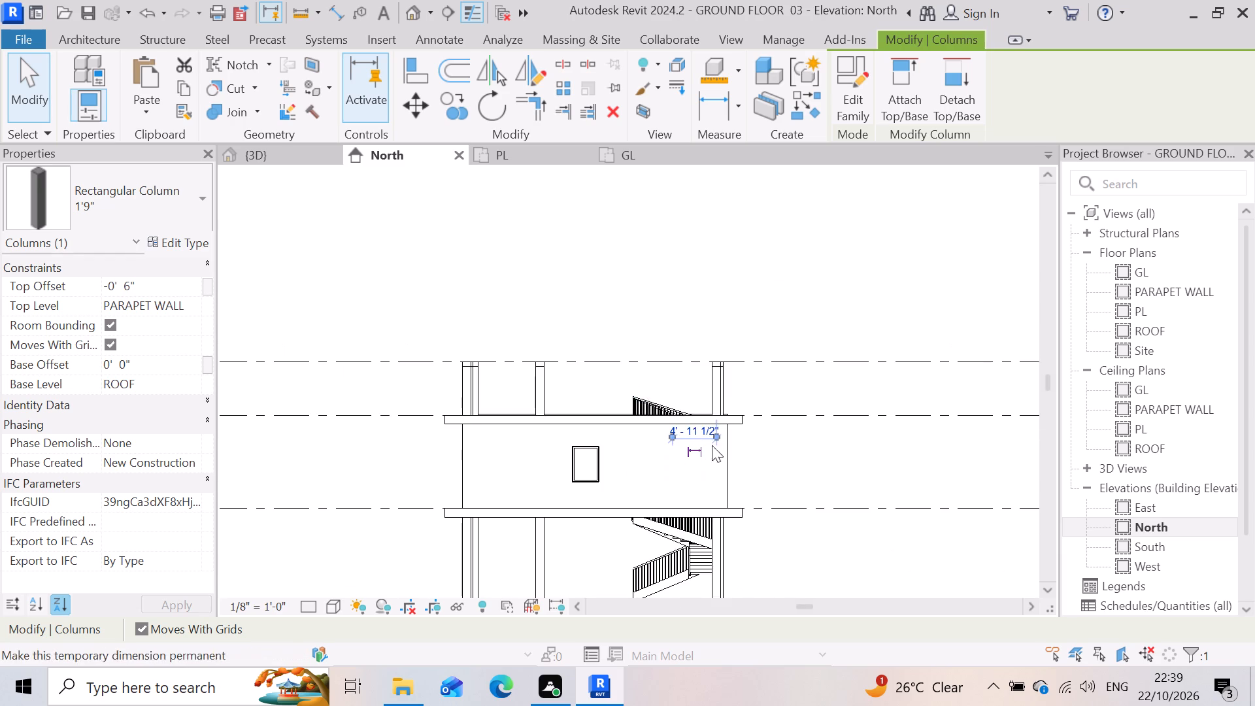
{"action": "scroll", "coordinate": [723, 445], "scroll_direction": "down", "scroll_amount": 3}
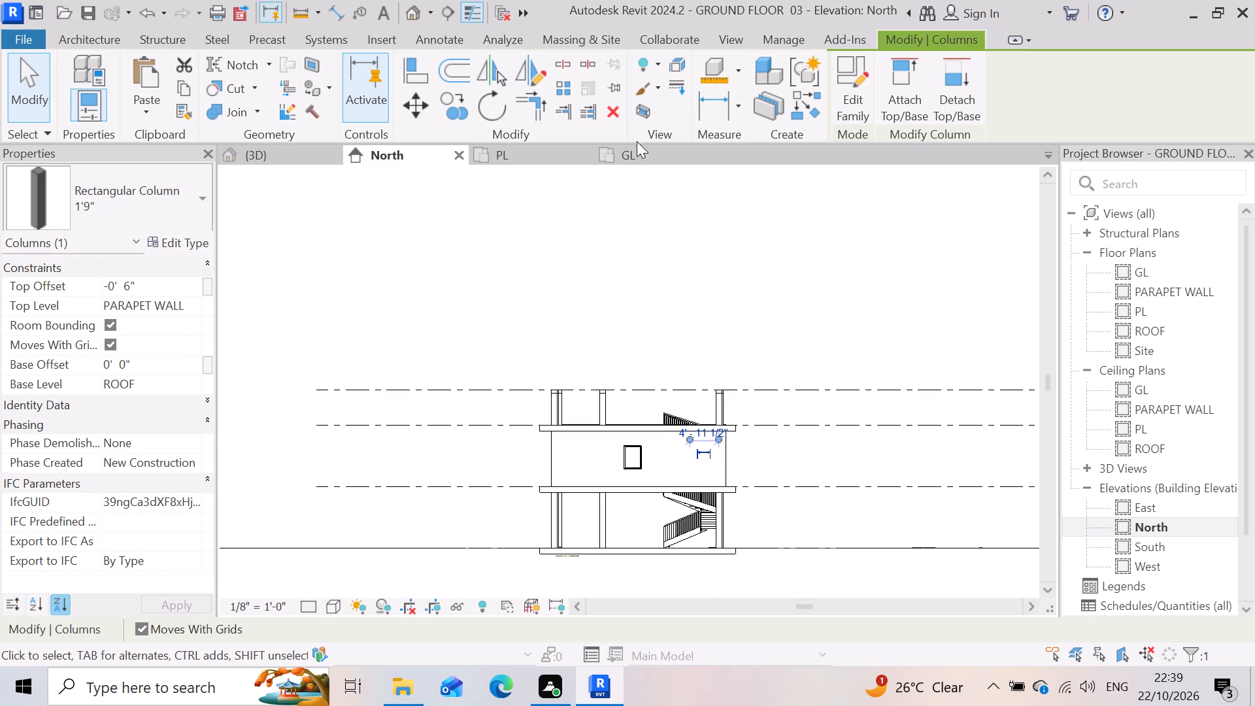
{"action": "left_click", "coordinate": [283, 149]}
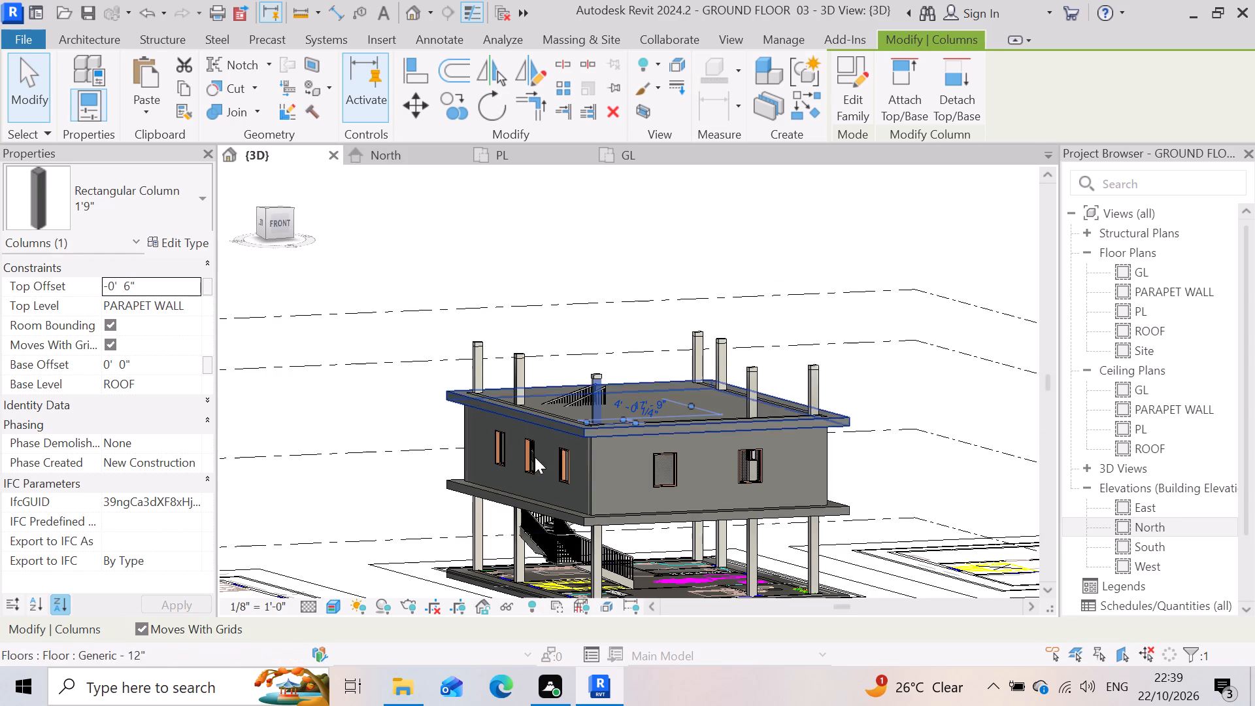
{"action": "scroll", "coordinate": [739, 502], "scroll_direction": "up", "scroll_amount": 3}
{"action": "scroll", "coordinate": [475, 352], "scroll_direction": "up", "scroll_amount": 4}
{"action": "scroll", "coordinate": [549, 273], "scroll_direction": "down", "scroll_amount": 1}
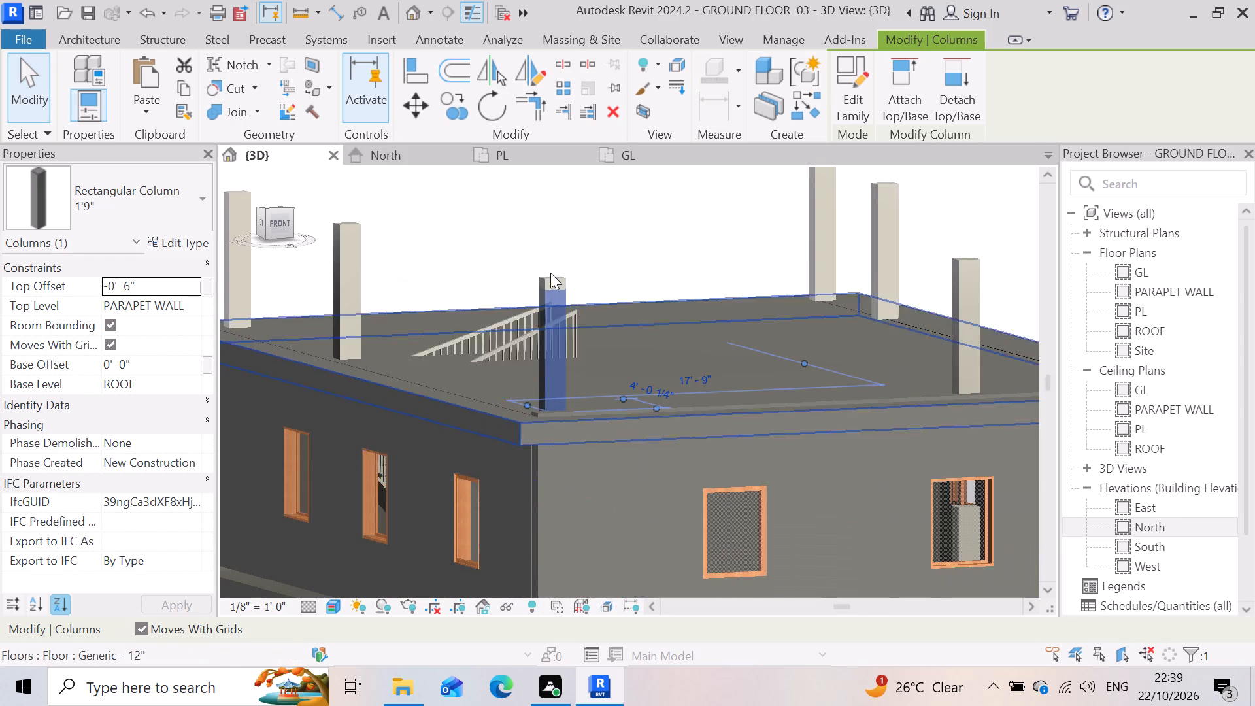
{"action": "scroll", "coordinate": [550, 273], "scroll_direction": "down", "scroll_amount": 6}
{"action": "left_click", "coordinate": [900, 581]}
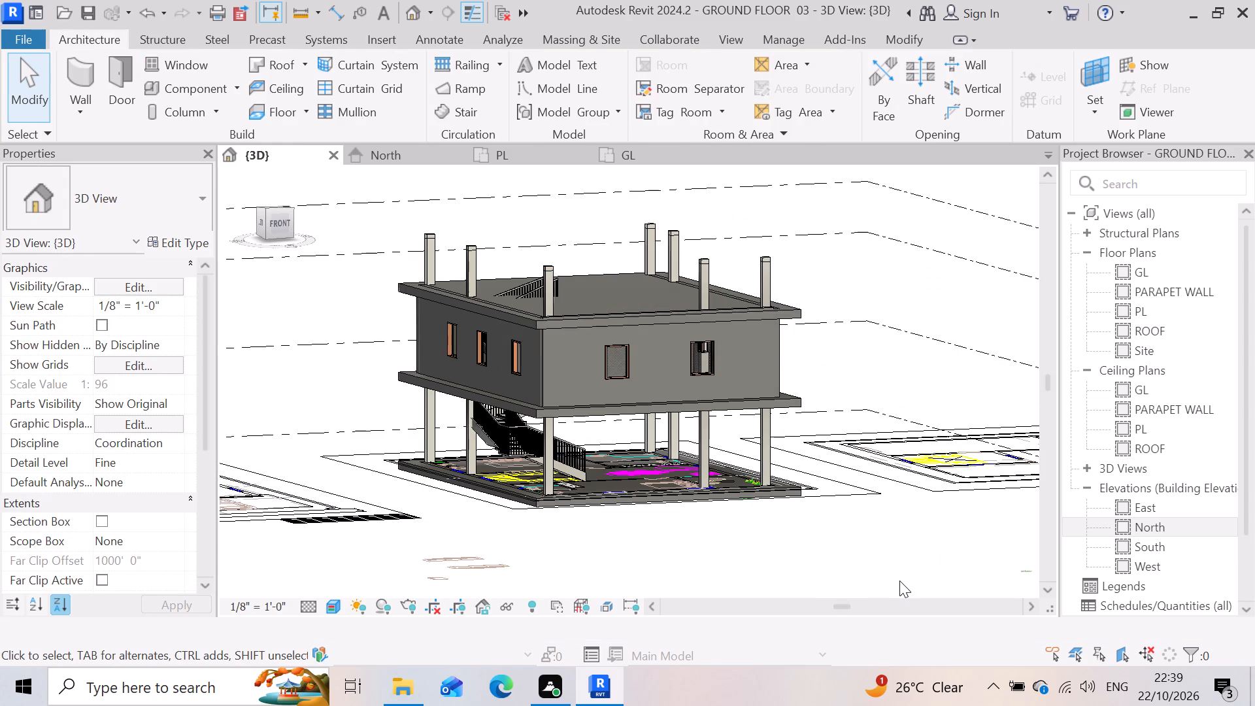
{"action": "scroll", "coordinate": [584, 277], "scroll_direction": "up", "scroll_amount": 3}
{"action": "scroll", "coordinate": [433, 488], "scroll_direction": "up", "scroll_amount": 3}
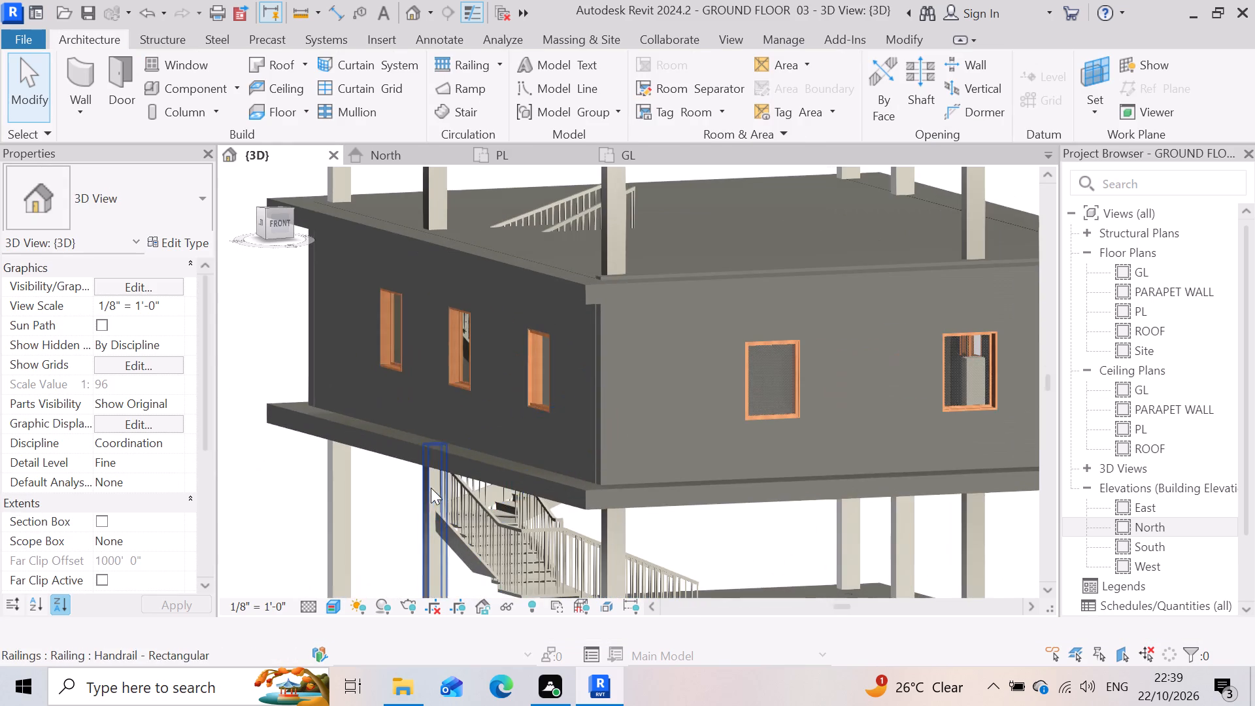
{"action": "scroll", "coordinate": [475, 328], "scroll_direction": "down", "scroll_amount": 7}
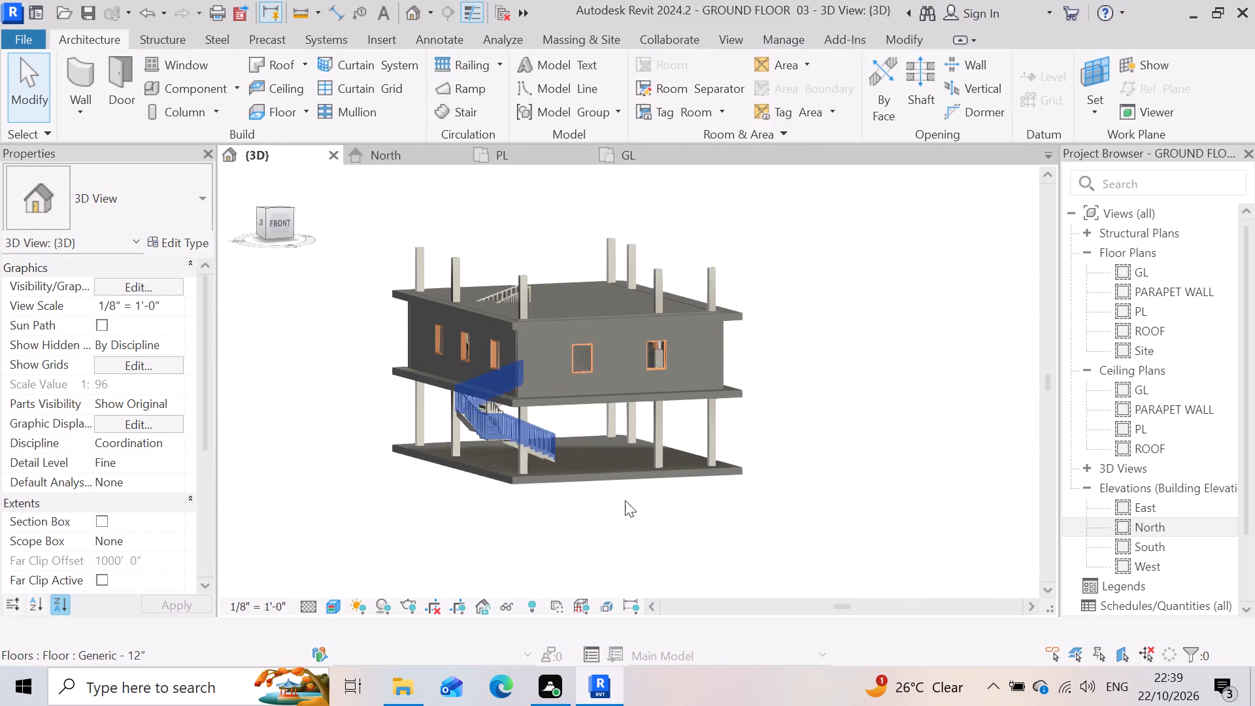
{"action": "scroll", "coordinate": [650, 394], "scroll_direction": "down", "scroll_amount": 3}
{"action": "scroll", "coordinate": [734, 502], "scroll_direction": "up", "scroll_amount": 1, "text": "shift"}
{"action": "middle_click_drag", "start_coordinate": [734, 501], "coordinate": [705, 469], "text": "shift"}
{"action": "middle_click_drag", "start_coordinate": [712, 466], "coordinate": [846, 443], "text": "shift"}
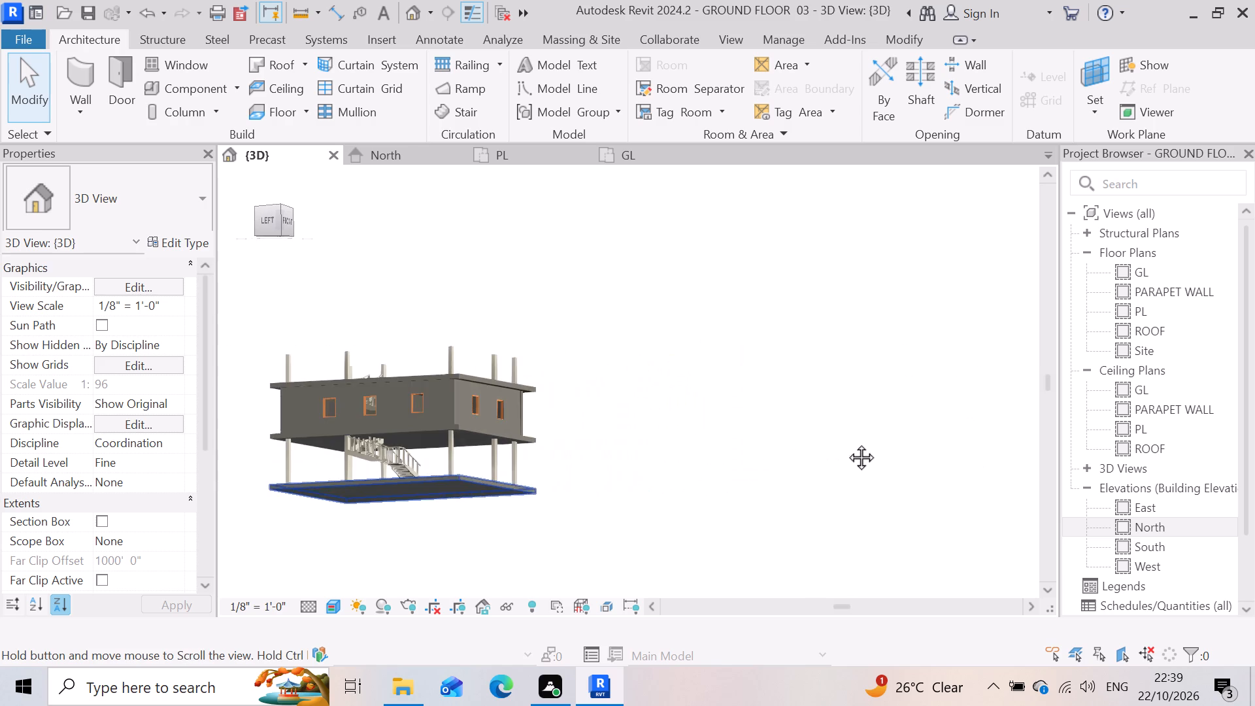
{"action": "middle_click_drag", "start_coordinate": [846, 443], "coordinate": [905, 479], "text": "shift"}
{"action": "middle_click", "coordinate": [911, 476]}
{"action": "scroll", "coordinate": [862, 326], "scroll_direction": "down", "scroll_amount": 4}
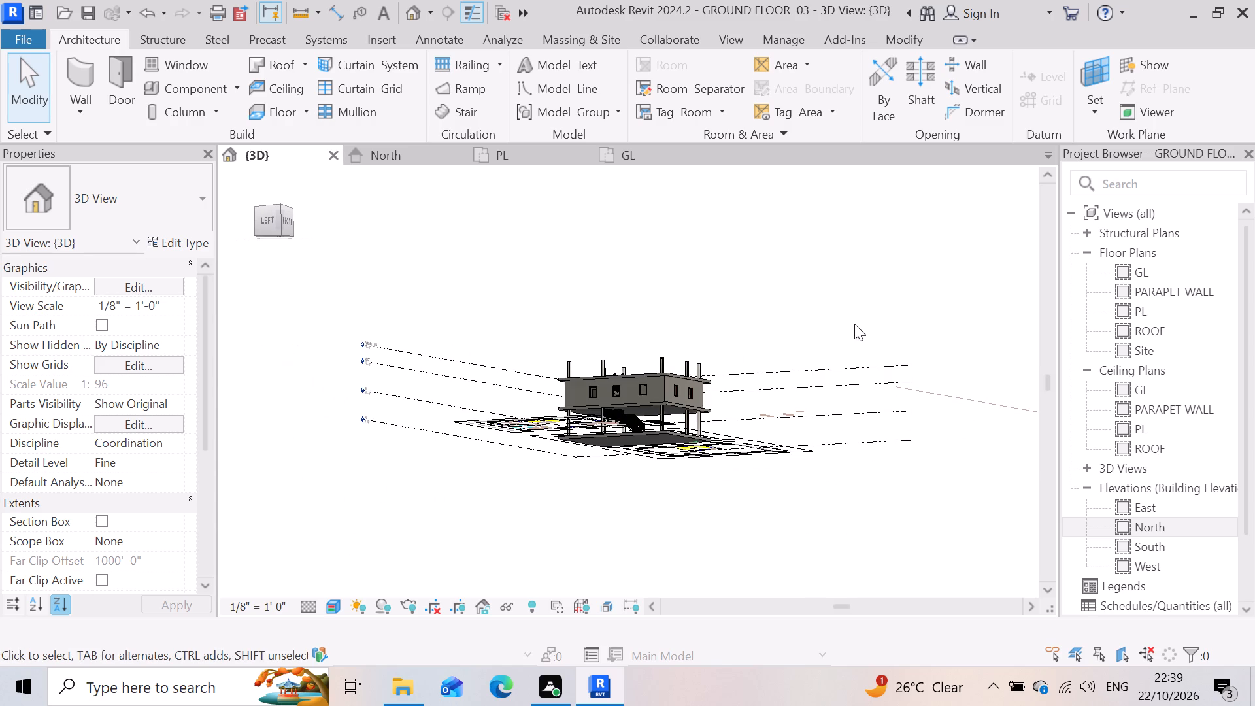
{"action": "middle_click_drag", "start_coordinate": [833, 263], "coordinate": [777, 420], "text": "shift"}
{"action": "scroll", "coordinate": [543, 305], "scroll_direction": "down", "scroll_amount": 3}
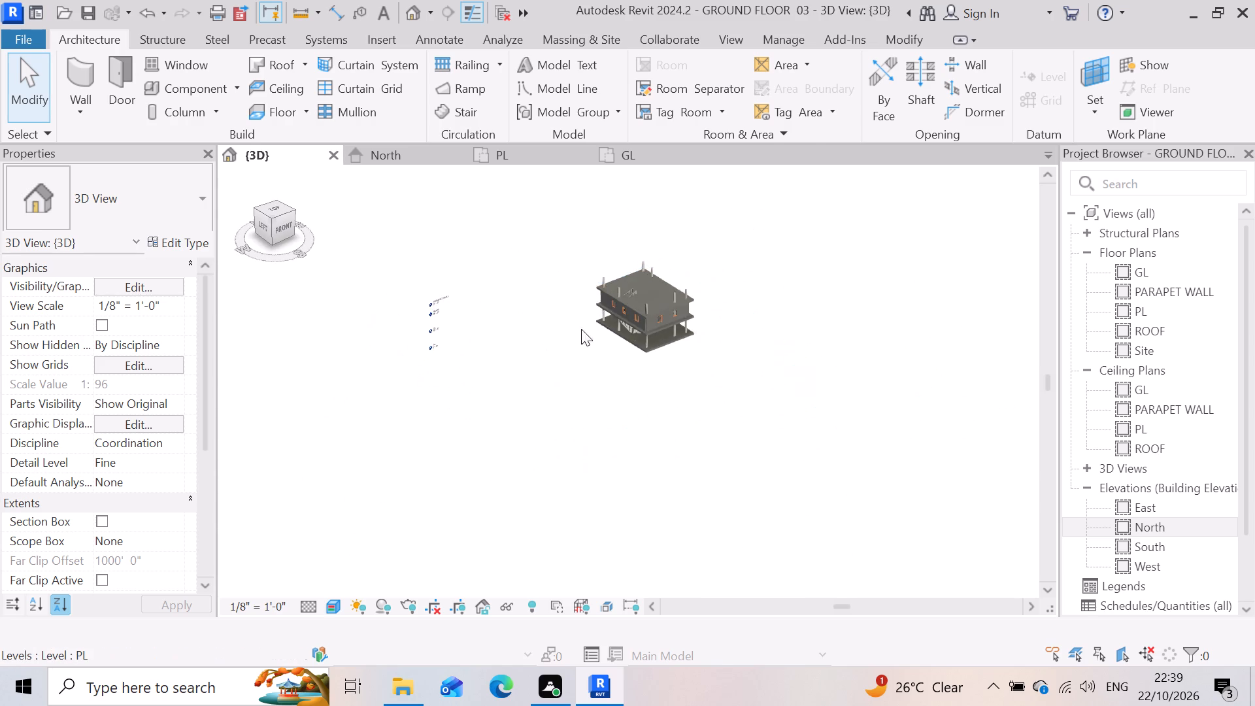
{"action": "scroll", "coordinate": [692, 307], "scroll_direction": "down", "scroll_amount": 1}
{"action": "scroll", "coordinate": [694, 277], "scroll_direction": "up", "scroll_amount": 7}
{"action": "scroll", "coordinate": [607, 305], "scroll_direction": "up", "scroll_amount": 3}
{"action": "scroll", "coordinate": [581, 451], "scroll_direction": "up", "scroll_amount": 4}
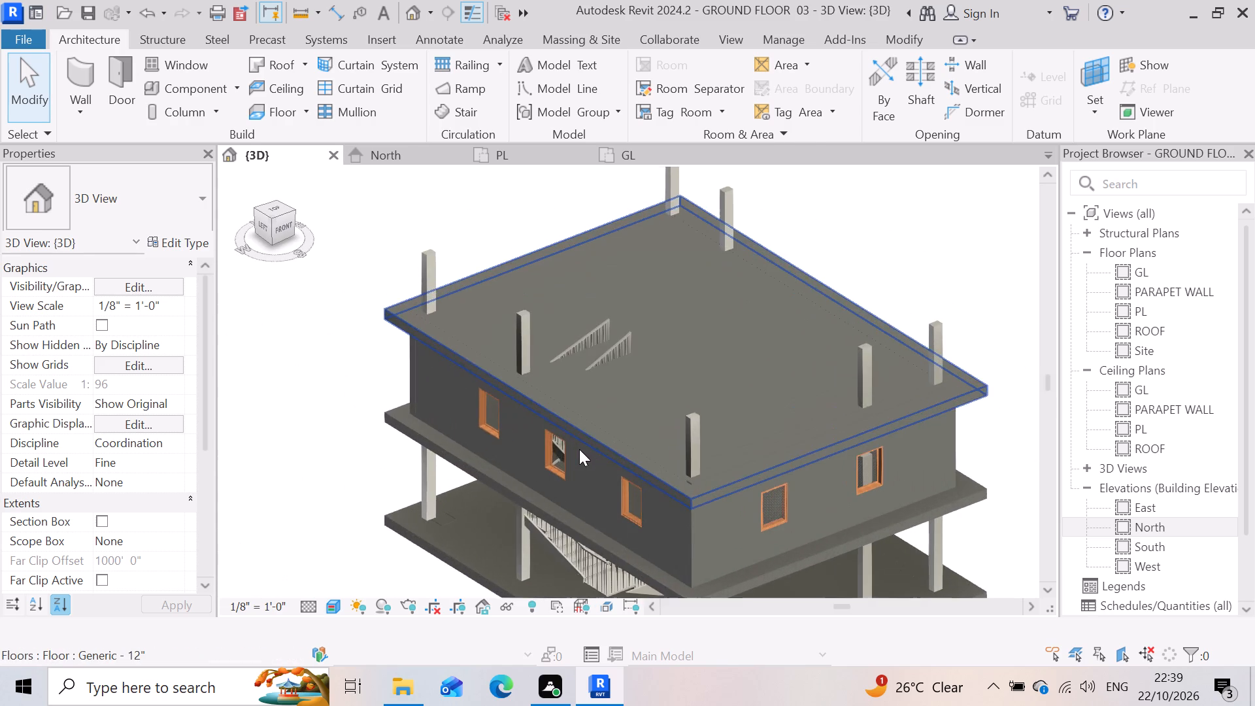
{"action": "scroll", "coordinate": [551, 330], "scroll_direction": "down", "scroll_amount": 3}
{"action": "scroll", "coordinate": [612, 435], "scroll_direction": "up", "scroll_amount": 2}
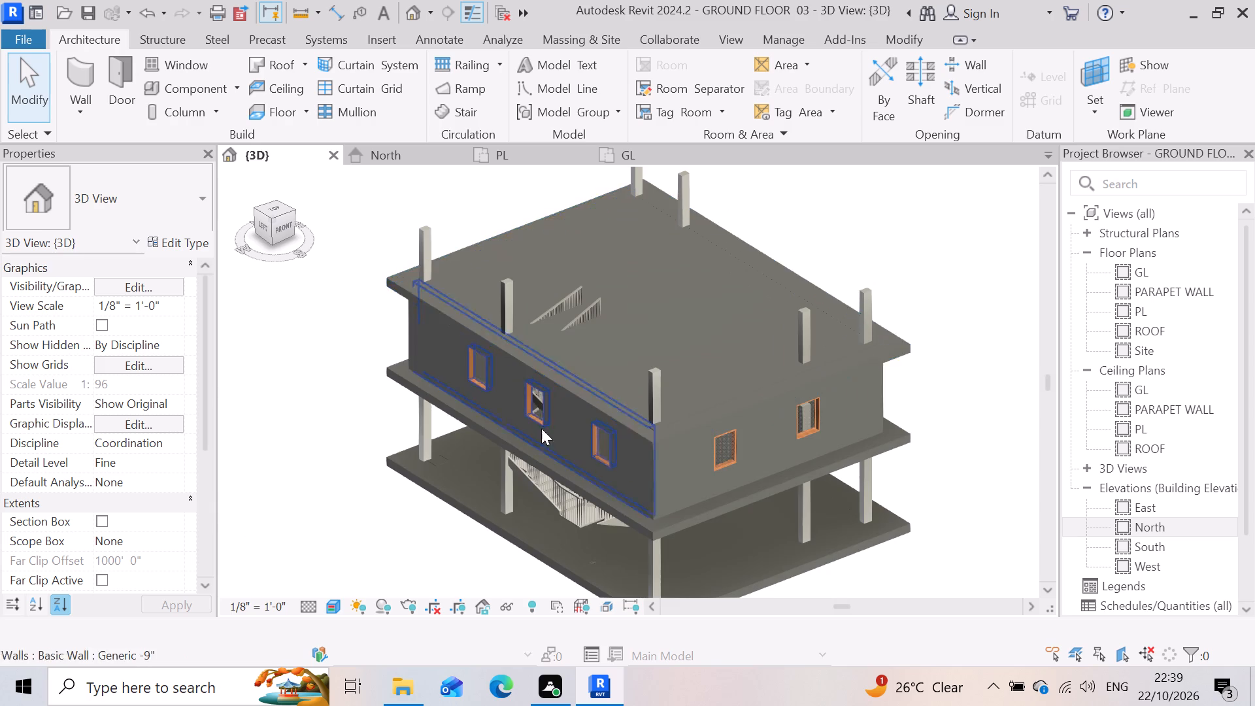
{"action": "scroll", "coordinate": [502, 420], "scroll_direction": "down", "scroll_amount": 3}
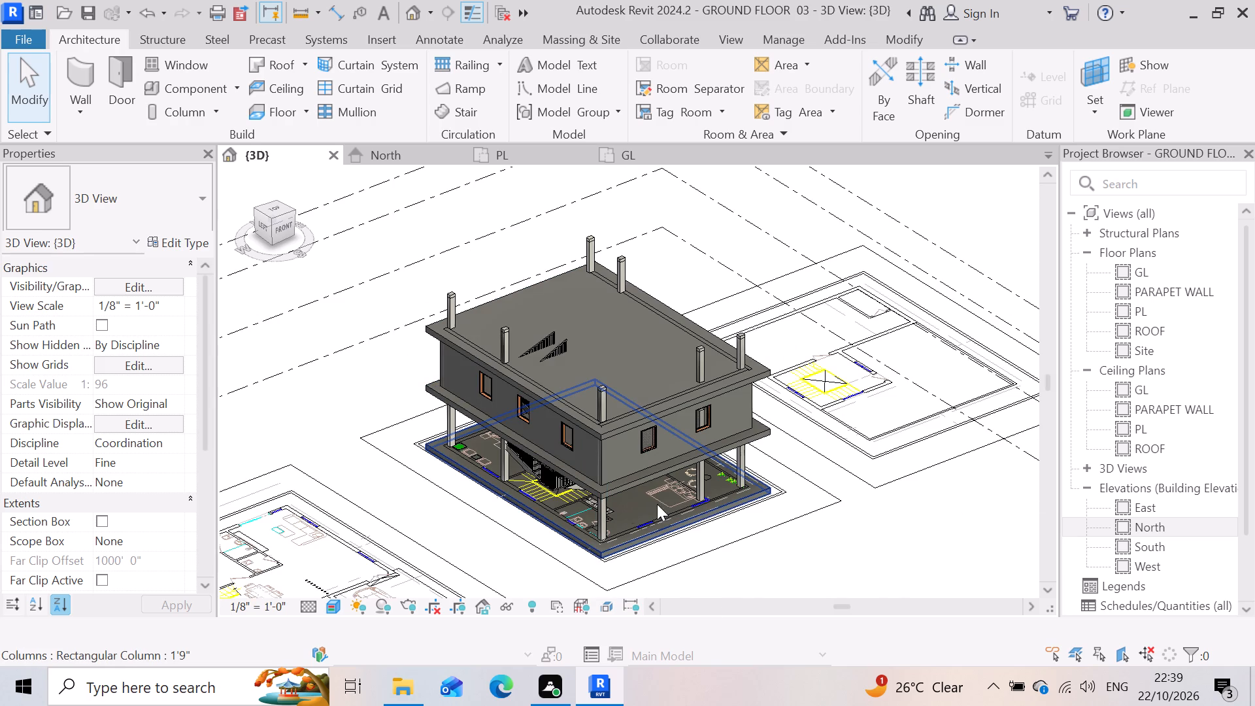
{"action": "middle_click_drag", "start_coordinate": [767, 535], "coordinate": [860, 458], "text": "shift"}
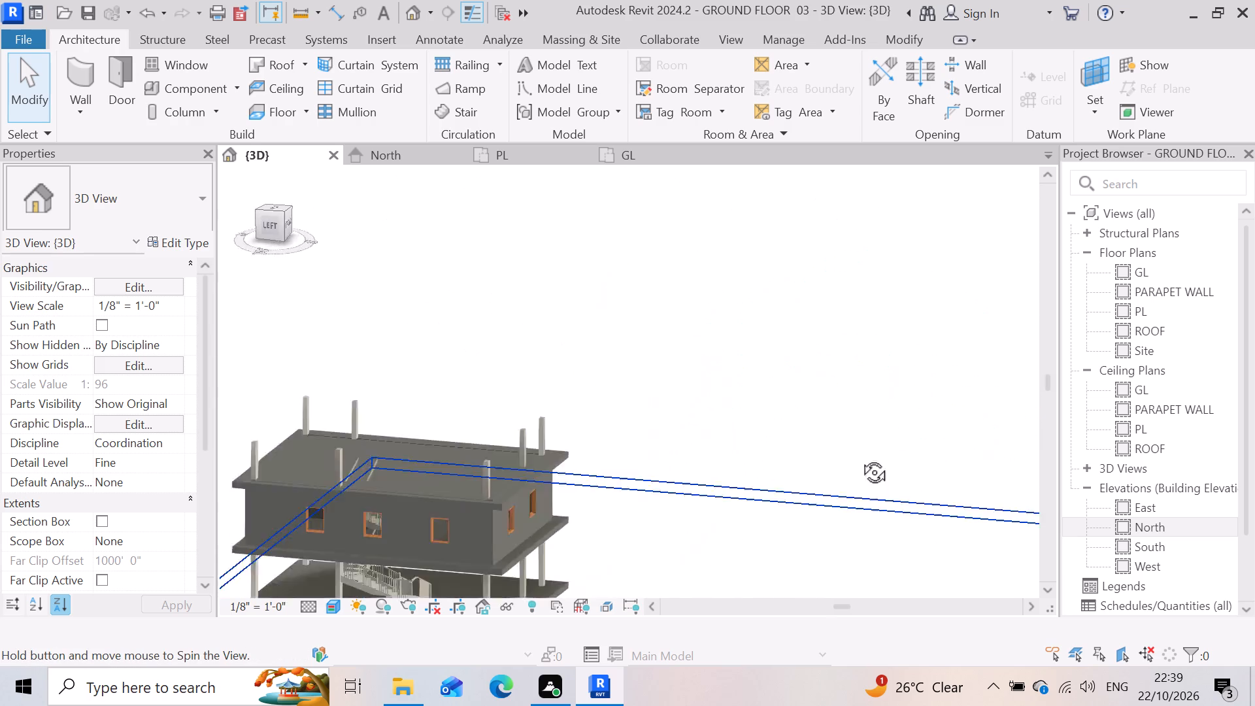
{"action": "middle_click_drag", "start_coordinate": [860, 458], "coordinate": [919, 399], "text": "shift"}
{"action": "scroll", "coordinate": [911, 404], "scroll_direction": "up", "scroll_amount": 1, "text": "shift"}
{"action": "scroll", "coordinate": [752, 265], "scroll_direction": "down", "scroll_amount": 7}
{"action": "scroll", "coordinate": [510, 389], "scroll_direction": "up", "scroll_amount": 4}
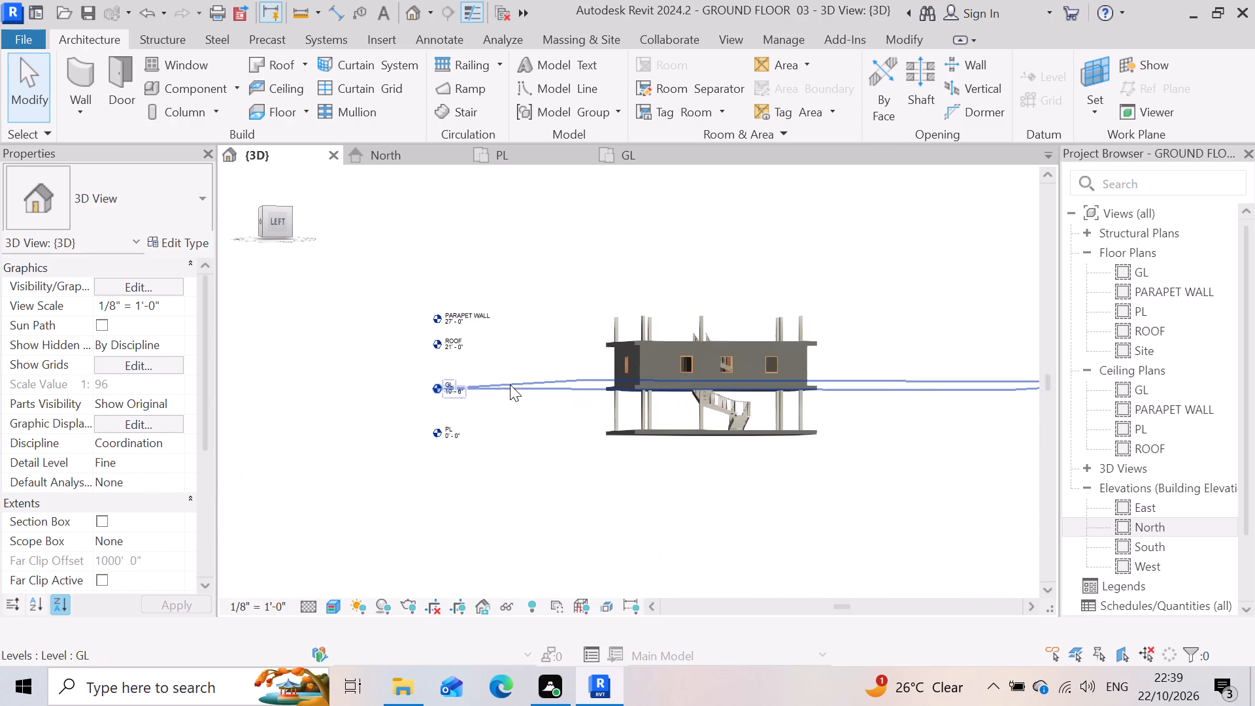
Examine the whole building from the front, back and above in the 3D view, including the rooftop columns, slabs and stair.
{"action": "middle_click_drag", "start_coordinate": [432, 346], "coordinate": [529, 560], "text": "shift"}
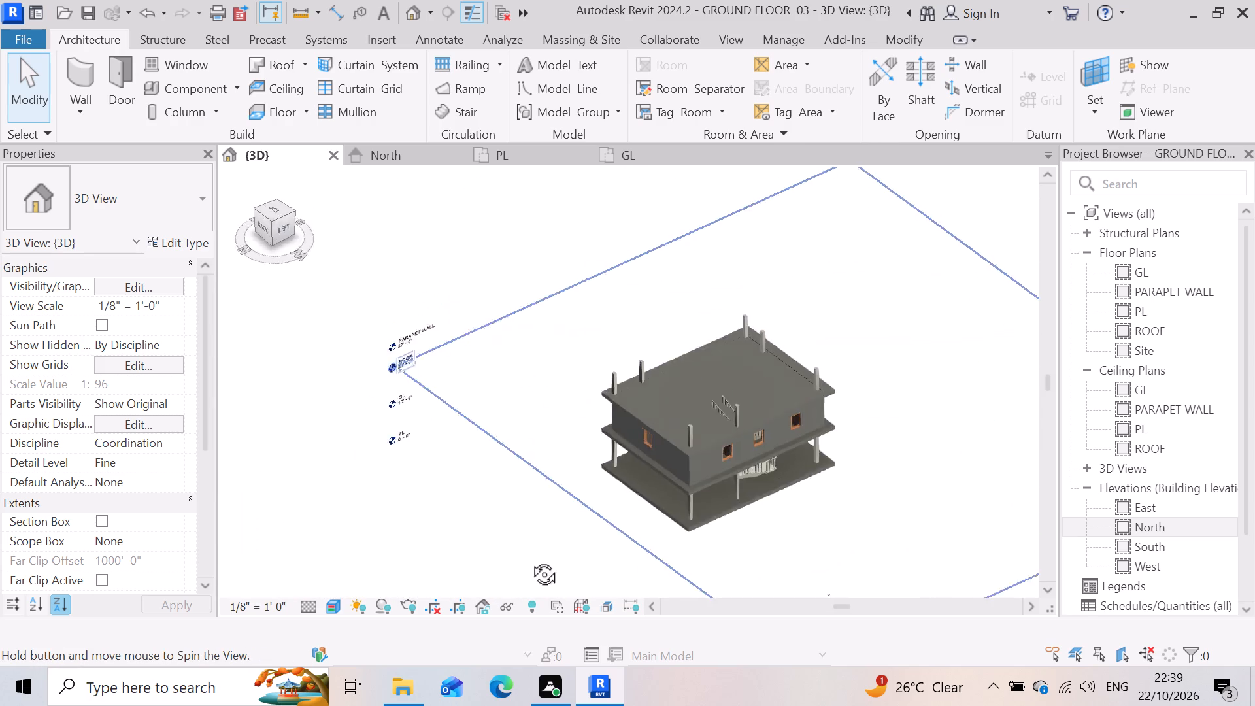
{"action": "middle_click_drag", "start_coordinate": [529, 560], "coordinate": [618, 420], "text": "shift"}
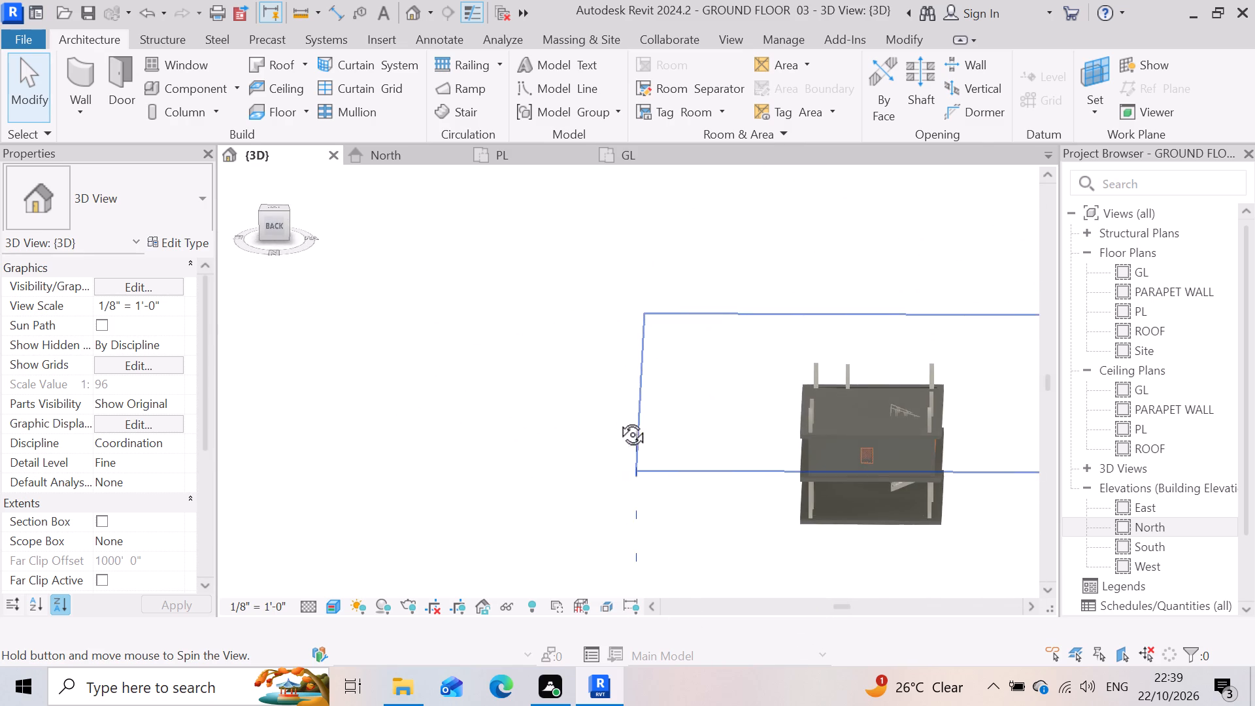
{"action": "middle_click_drag", "start_coordinate": [618, 420], "coordinate": [616, 416], "text": "shift"}
{"action": "scroll", "coordinate": [407, 358], "scroll_direction": "down", "scroll_amount": 3}
{"action": "scroll", "coordinate": [767, 448], "scroll_direction": "up", "scroll_amount": 2}
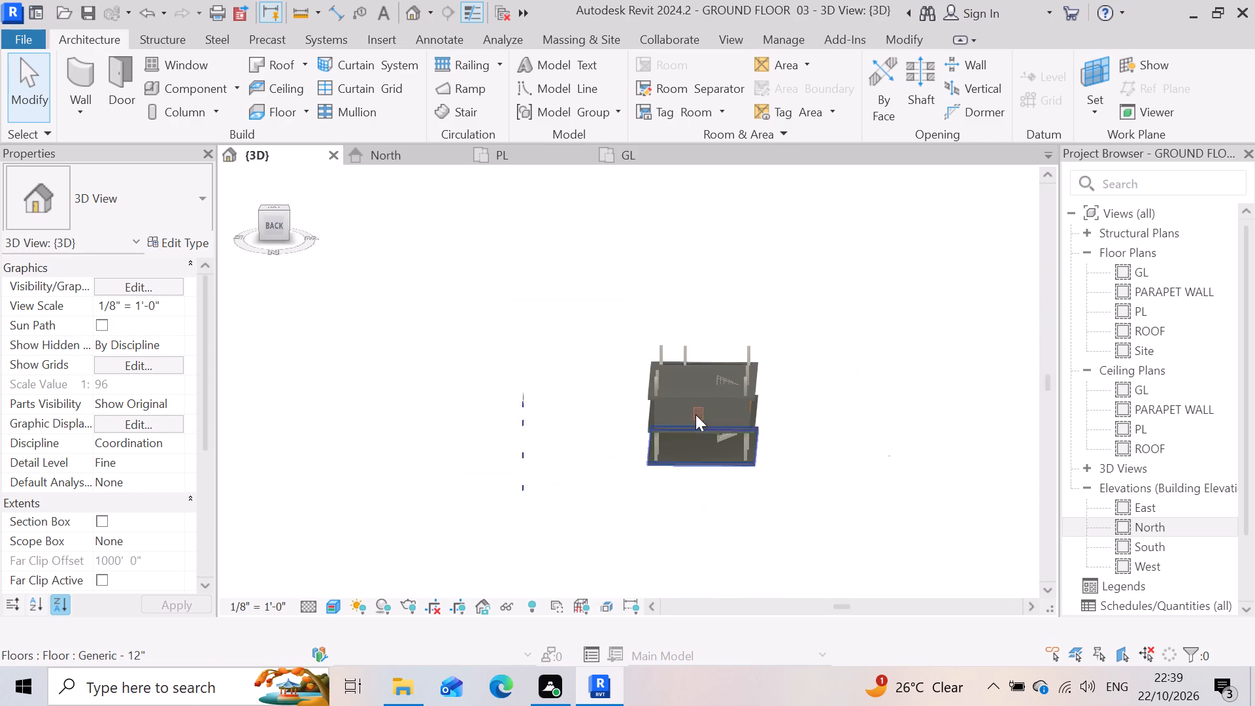
{"action": "left_click", "coordinate": [297, 176]}
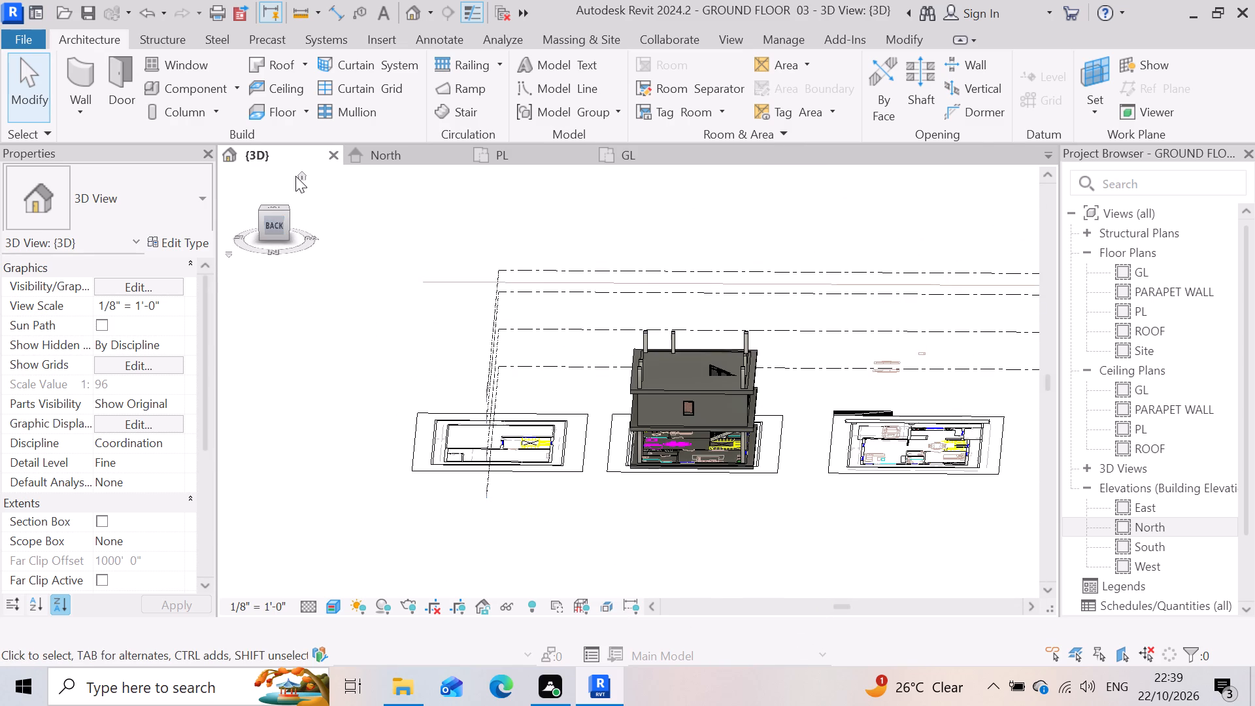
{"action": "left_click", "coordinate": [307, 180]}
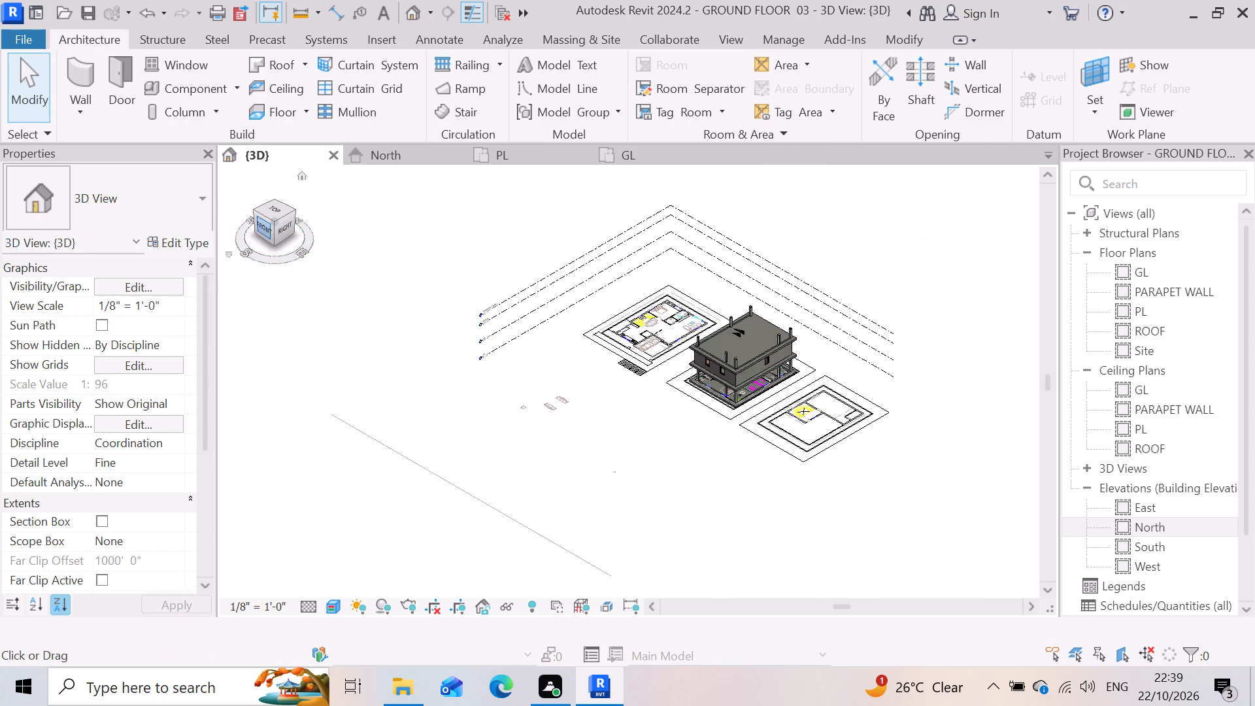
{"action": "left_click", "coordinate": [263, 225]}
{"action": "scroll", "coordinate": [586, 458], "scroll_direction": "up", "scroll_amount": 3}
{"action": "scroll", "coordinate": [758, 290], "scroll_direction": "up", "scroll_amount": 2}
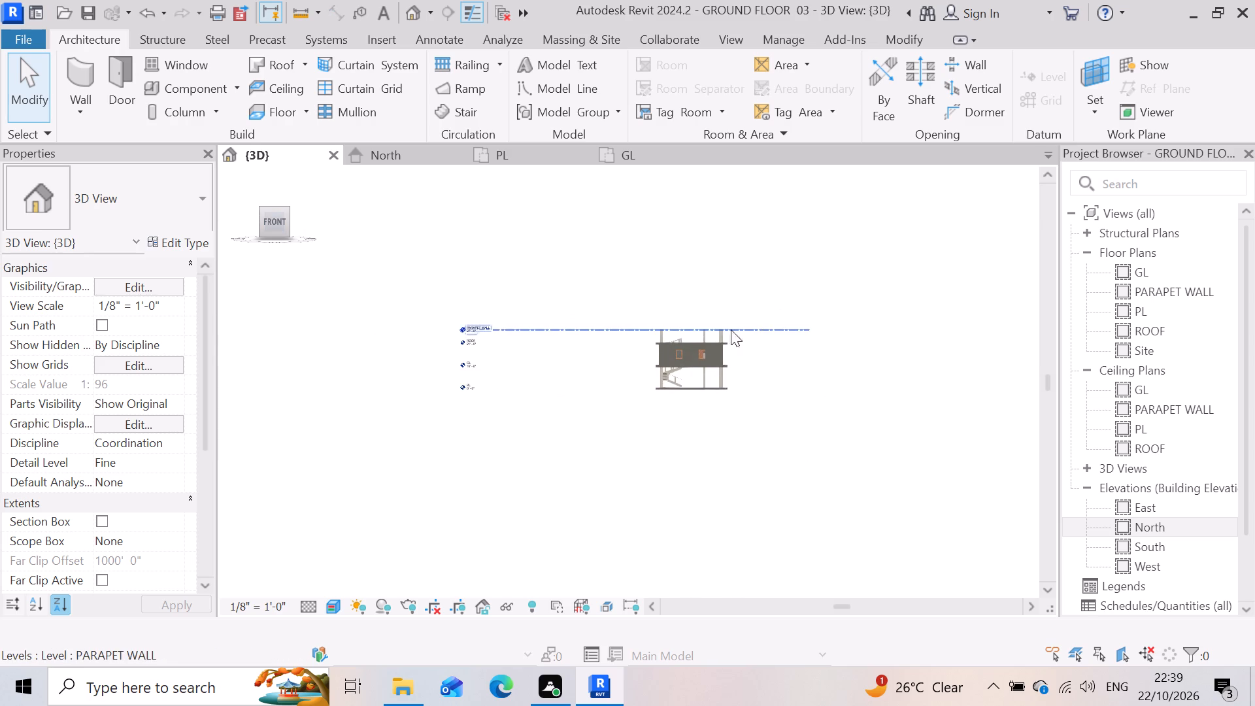
{"action": "scroll", "coordinate": [731, 329], "scroll_direction": "up", "scroll_amount": 6}
{"action": "scroll", "coordinate": [748, 482], "scroll_direction": "down", "scroll_amount": 2}
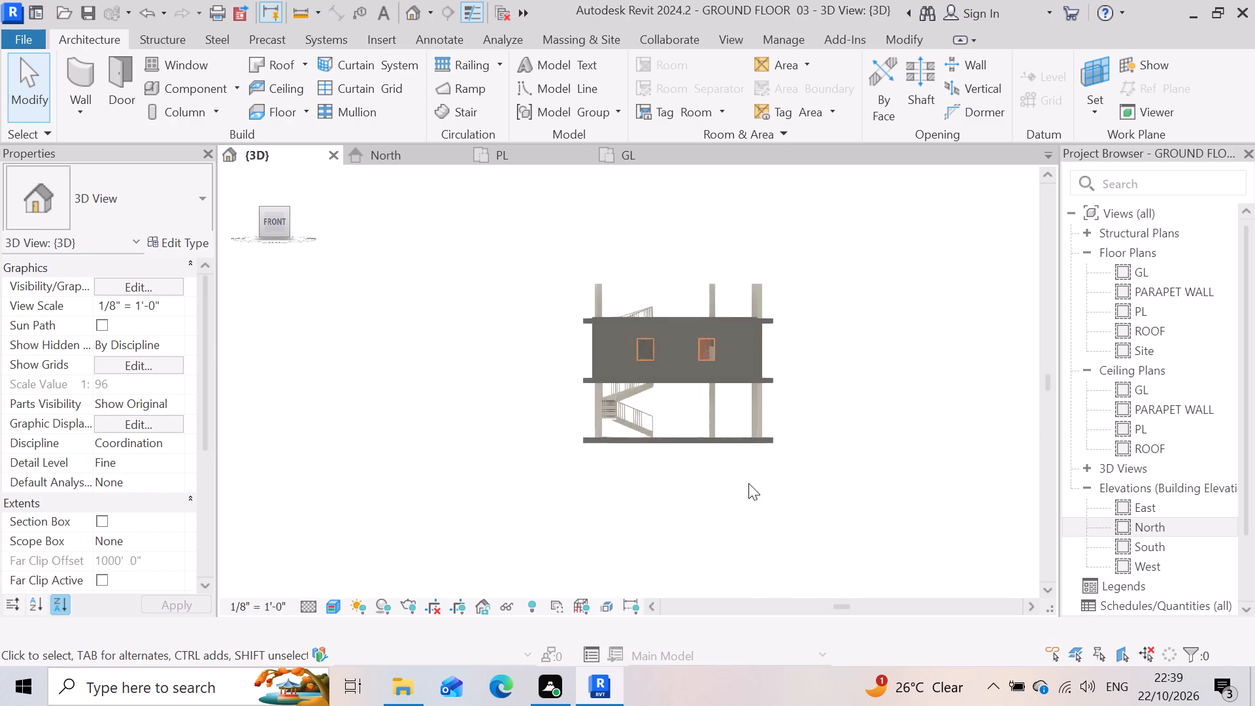
{"action": "middle_click", "coordinate": [688, 403], "text": "shift"}
{"action": "scroll", "coordinate": [688, 403], "scroll_direction": "up", "scroll_amount": 1, "text": "shift"}
{"action": "middle_click_drag", "start_coordinate": [682, 354], "coordinate": [686, 333], "text": "shift"}
{"action": "middle_click_drag", "start_coordinate": [691, 322], "coordinate": [692, 318], "text": "shift"}
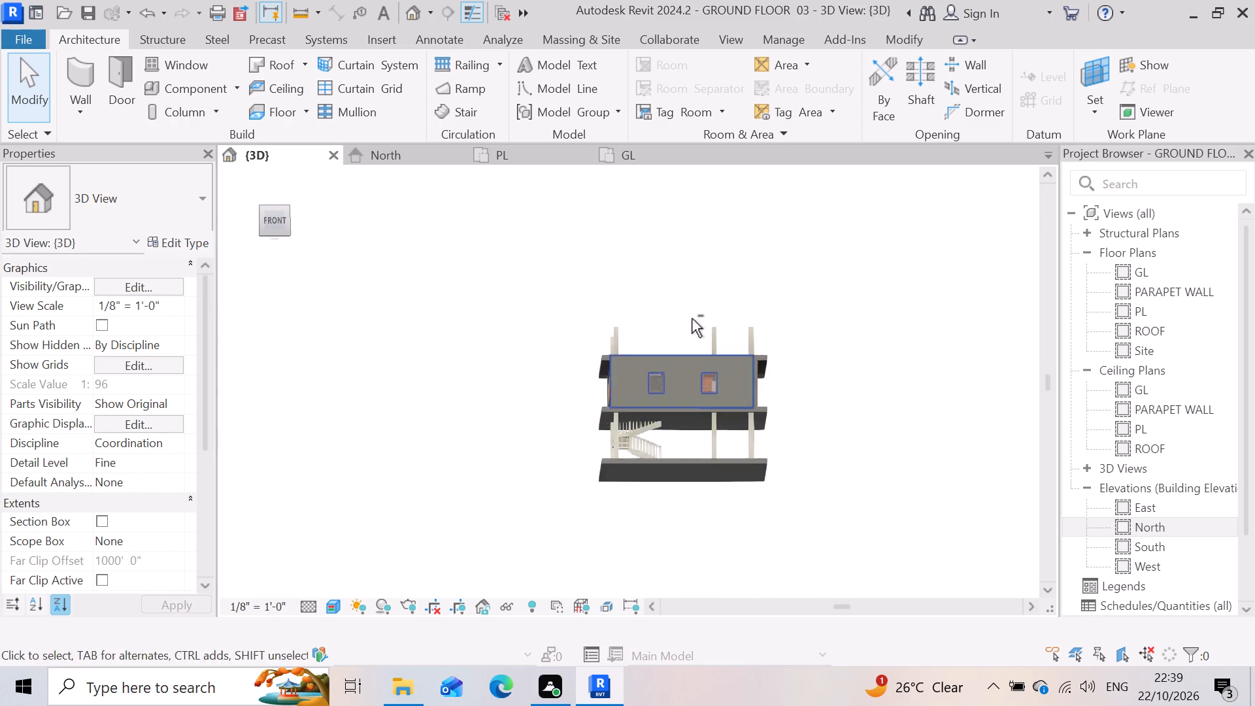
{"action": "middle_click_drag", "start_coordinate": [692, 318], "coordinate": [722, 503], "text": "shift"}
{"action": "scroll", "coordinate": [807, 510], "scroll_direction": "down", "scroll_amount": 3}
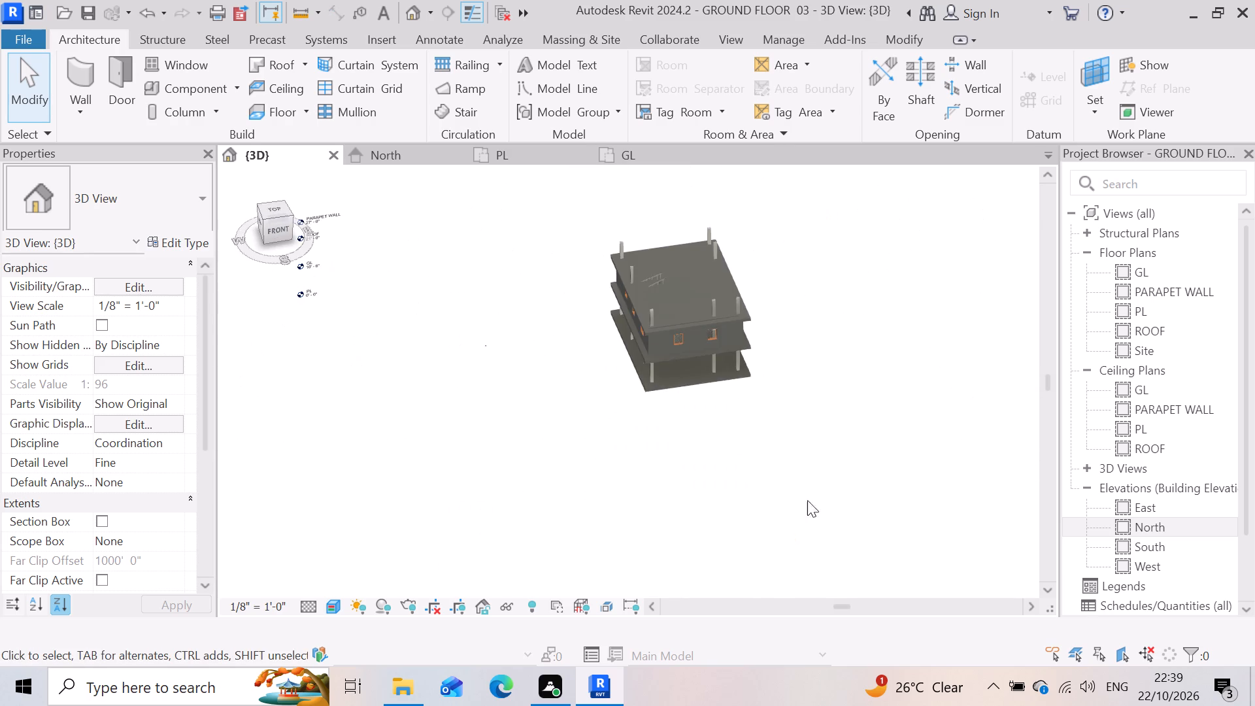
{"action": "scroll", "coordinate": [671, 352], "scroll_direction": "up", "scroll_amount": 3}
{"action": "scroll", "coordinate": [829, 582], "scroll_direction": "down", "scroll_amount": 1}
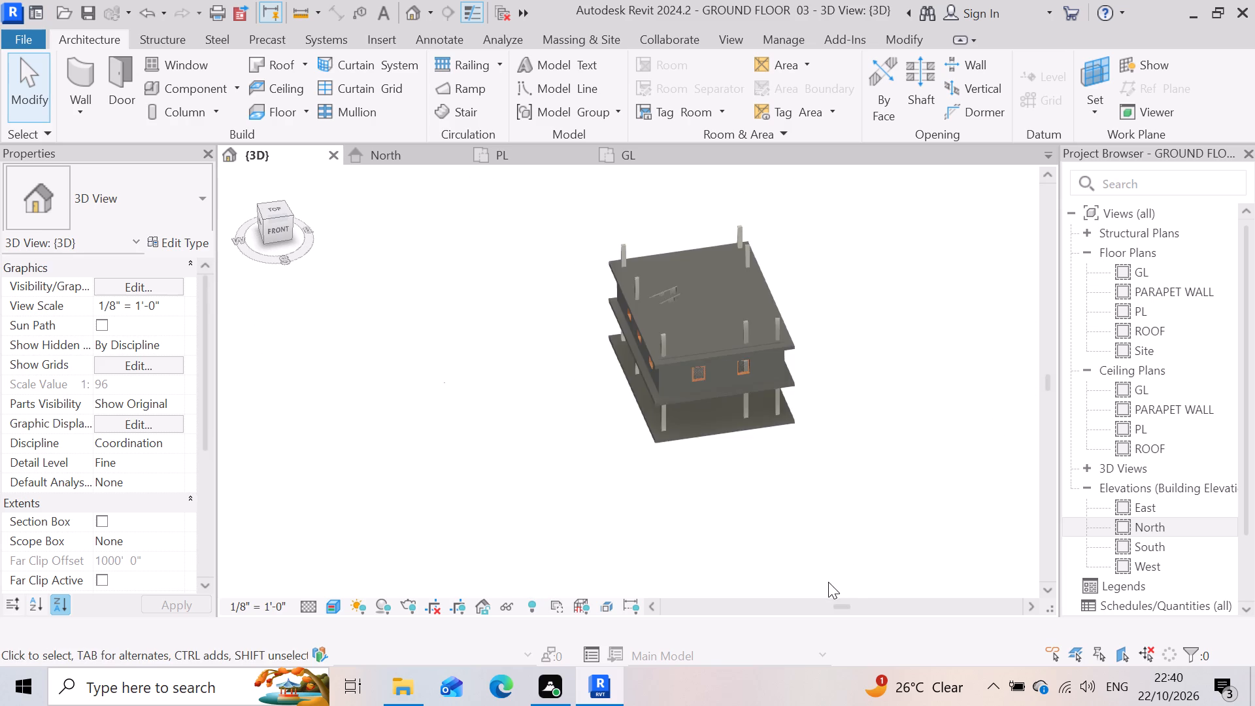
{"action": "scroll", "coordinate": [828, 568], "scroll_direction": "down", "scroll_amount": 4}
{"action": "scroll", "coordinate": [560, 450], "scroll_direction": "down", "scroll_amount": 3}
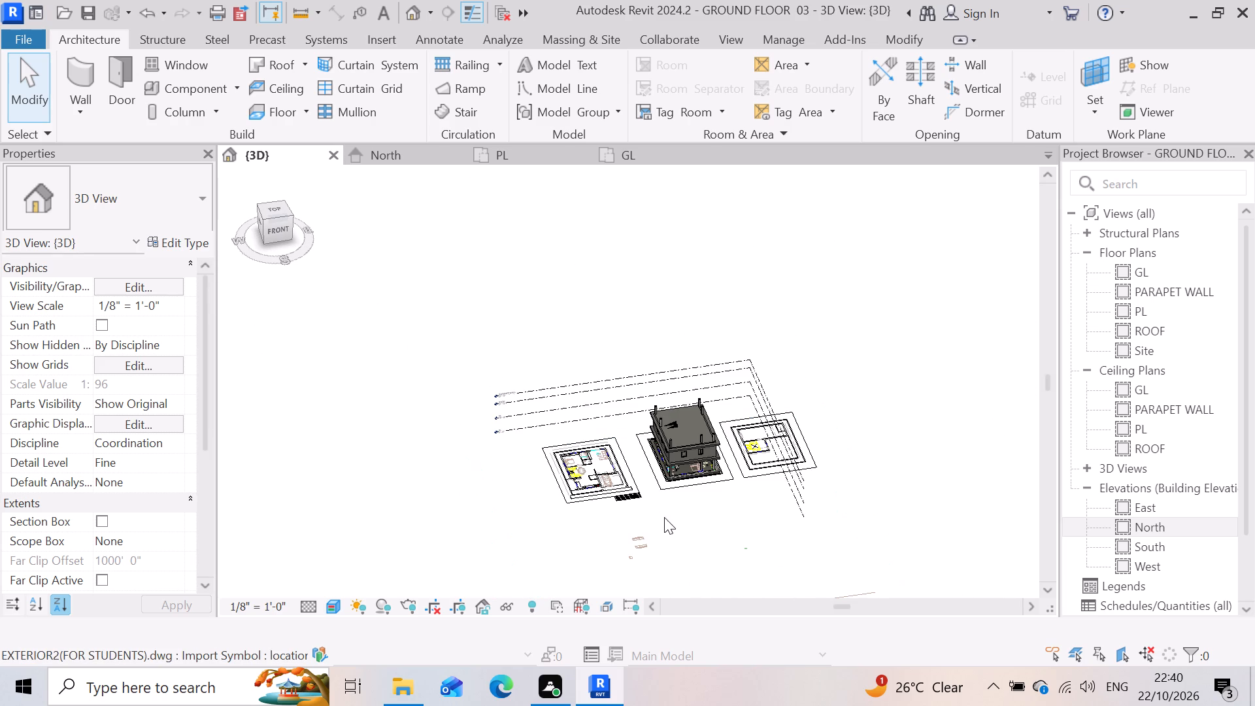
{"action": "middle_click_drag", "start_coordinate": [671, 424], "coordinate": [675, 388], "text": "shift"}
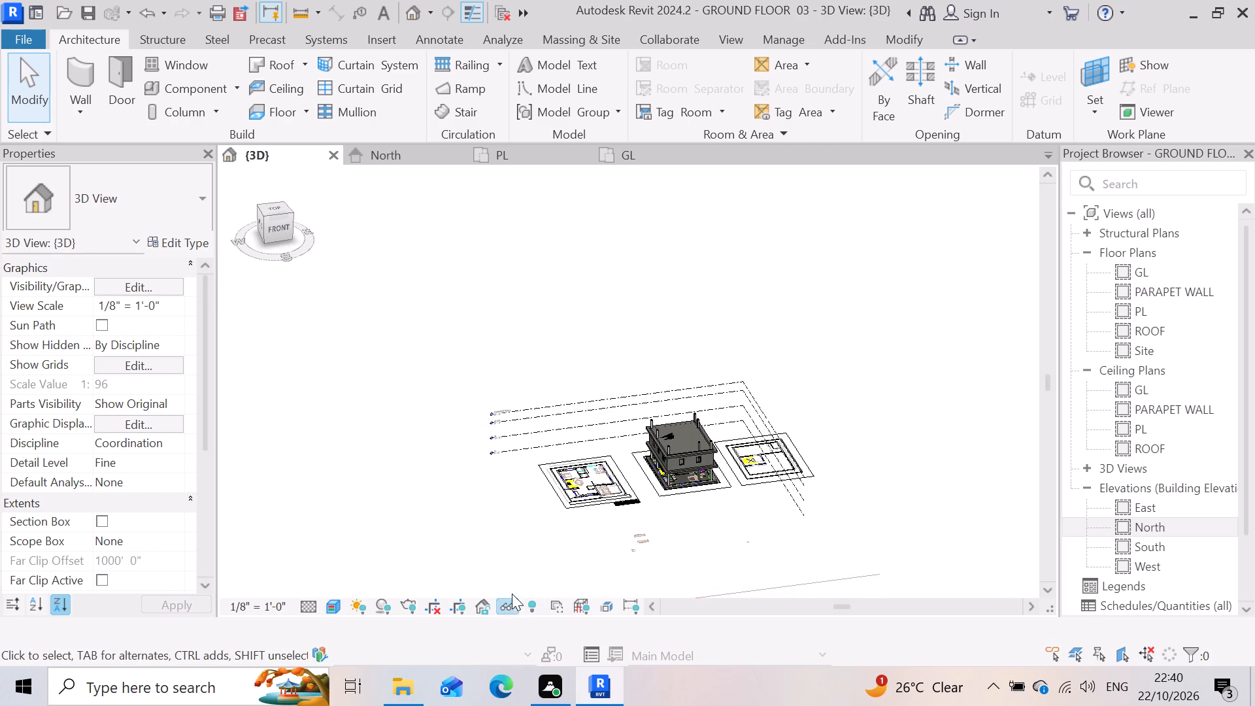
{"action": "scroll", "coordinate": [517, 570], "scroll_direction": "up", "scroll_amount": 3}
{"action": "scroll", "coordinate": [471, 465], "scroll_direction": "down", "scroll_amount": 3}
{"action": "scroll", "coordinate": [899, 513], "scroll_direction": "down", "scroll_amount": 3}
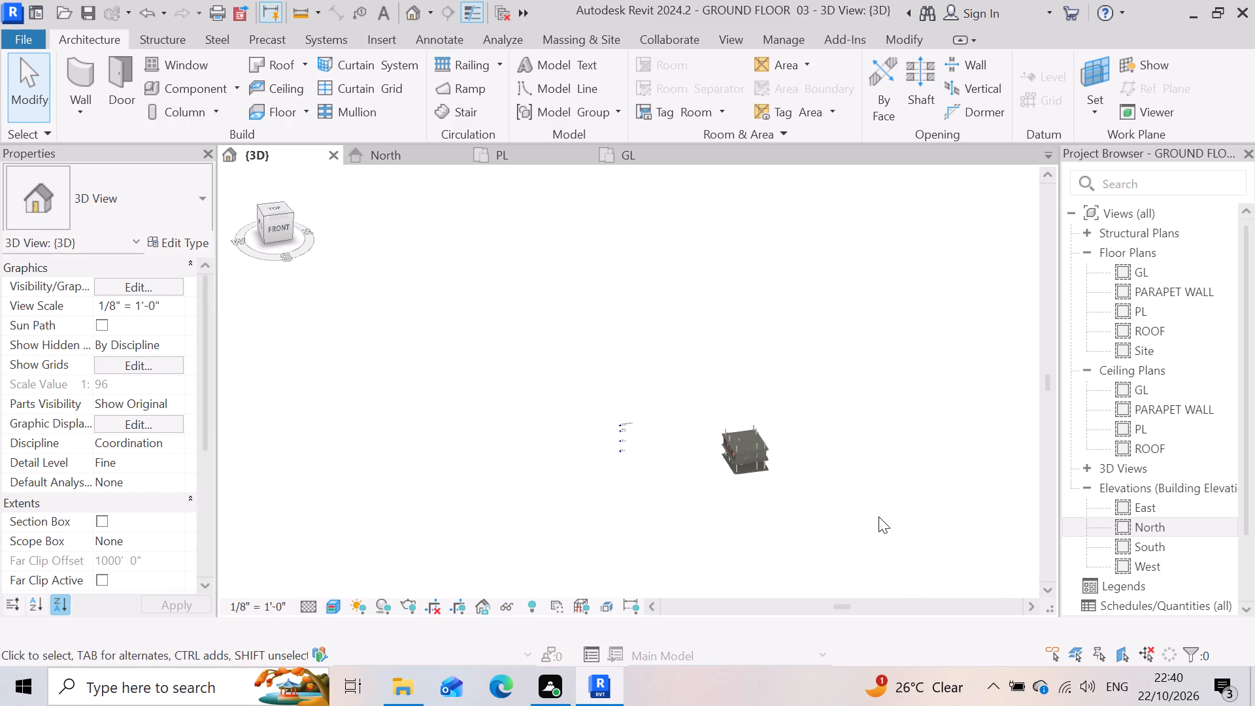
{"action": "middle_click_drag", "start_coordinate": [700, 469], "coordinate": [703, 396], "text": "shift"}
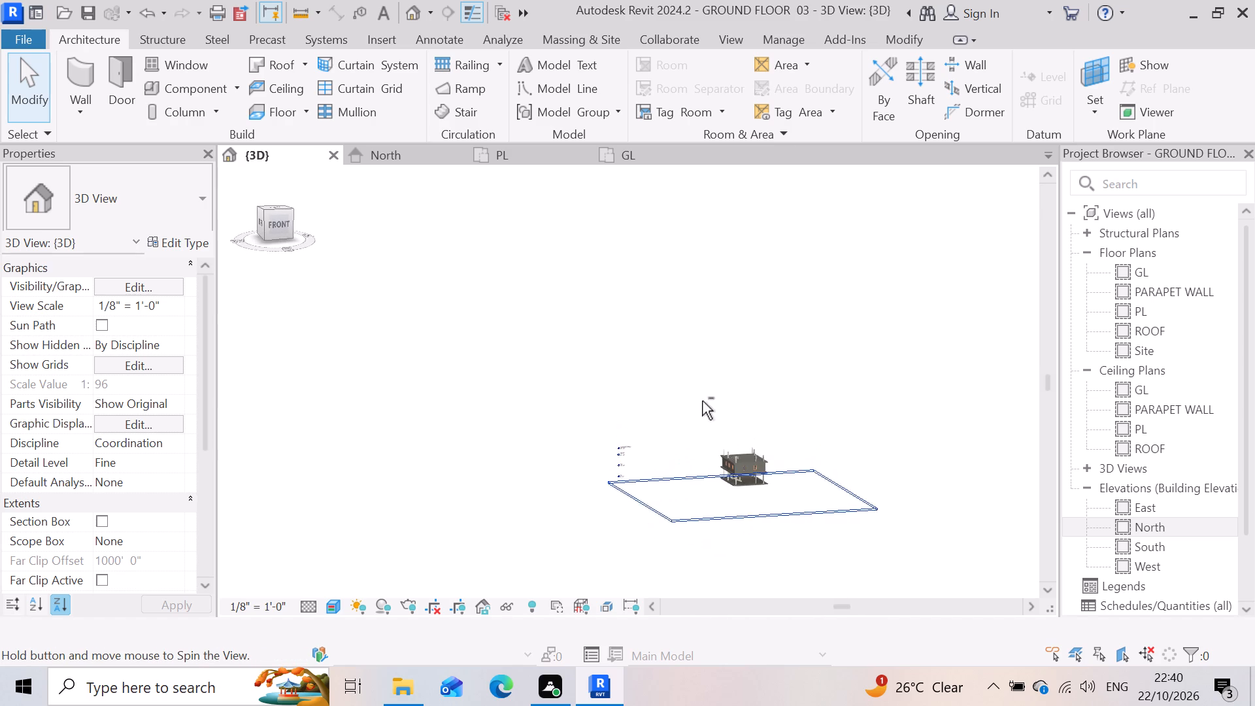
{"action": "scroll", "coordinate": [807, 505], "scroll_direction": "up", "scroll_amount": 3, "text": "shift"}
{"action": "scroll", "coordinate": [761, 499], "scroll_direction": "up", "scroll_amount": 11}
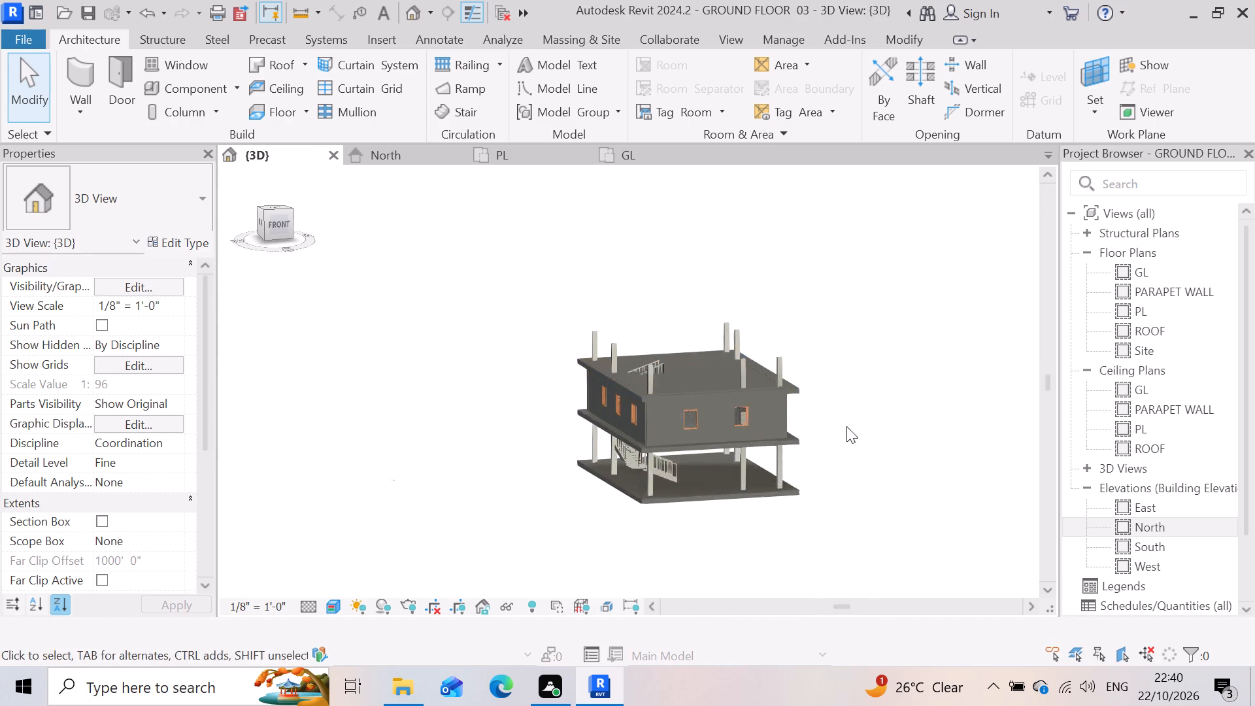
{"action": "scroll", "coordinate": [846, 426], "scroll_direction": "up", "scroll_amount": 1}
{"action": "scroll", "coordinate": [758, 494], "scroll_direction": "up", "scroll_amount": 3}
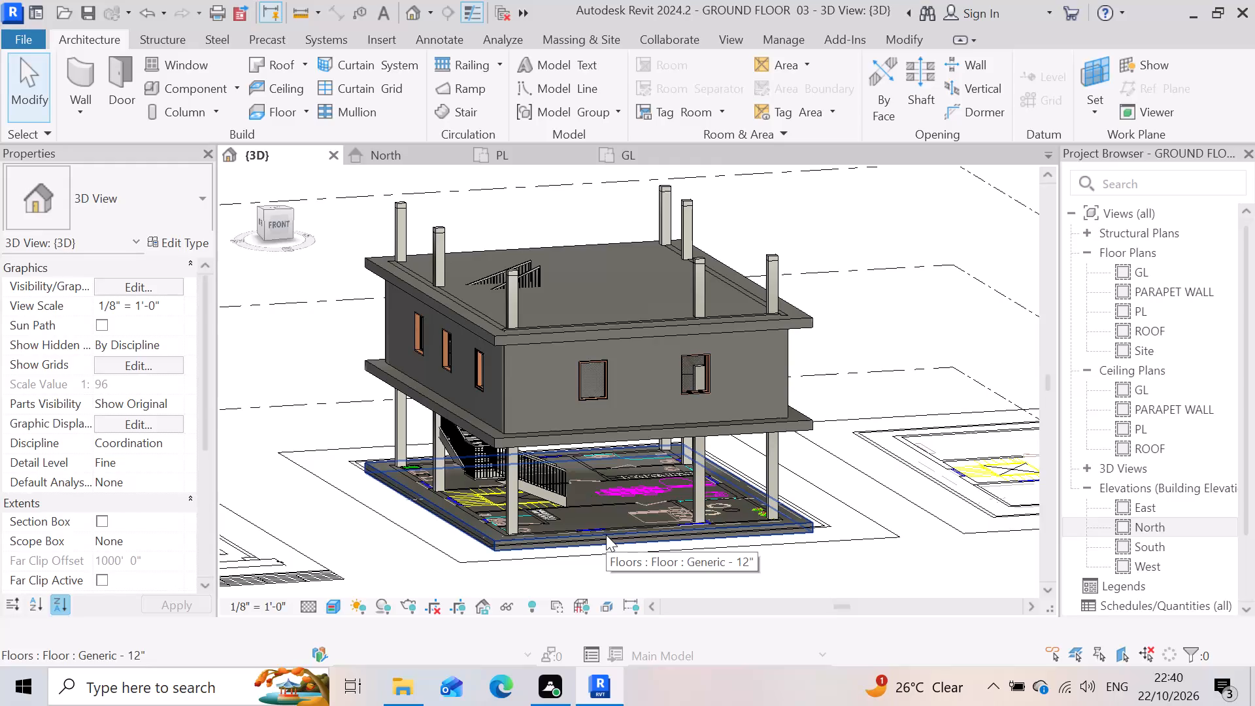
Examine the upper storey's front wall, its two window openings and what stands behind them.
{"action": "scroll", "coordinate": [750, 376], "scroll_direction": "up", "scroll_amount": 6}
{"action": "scroll", "coordinate": [572, 452], "scroll_direction": "up", "scroll_amount": 4}
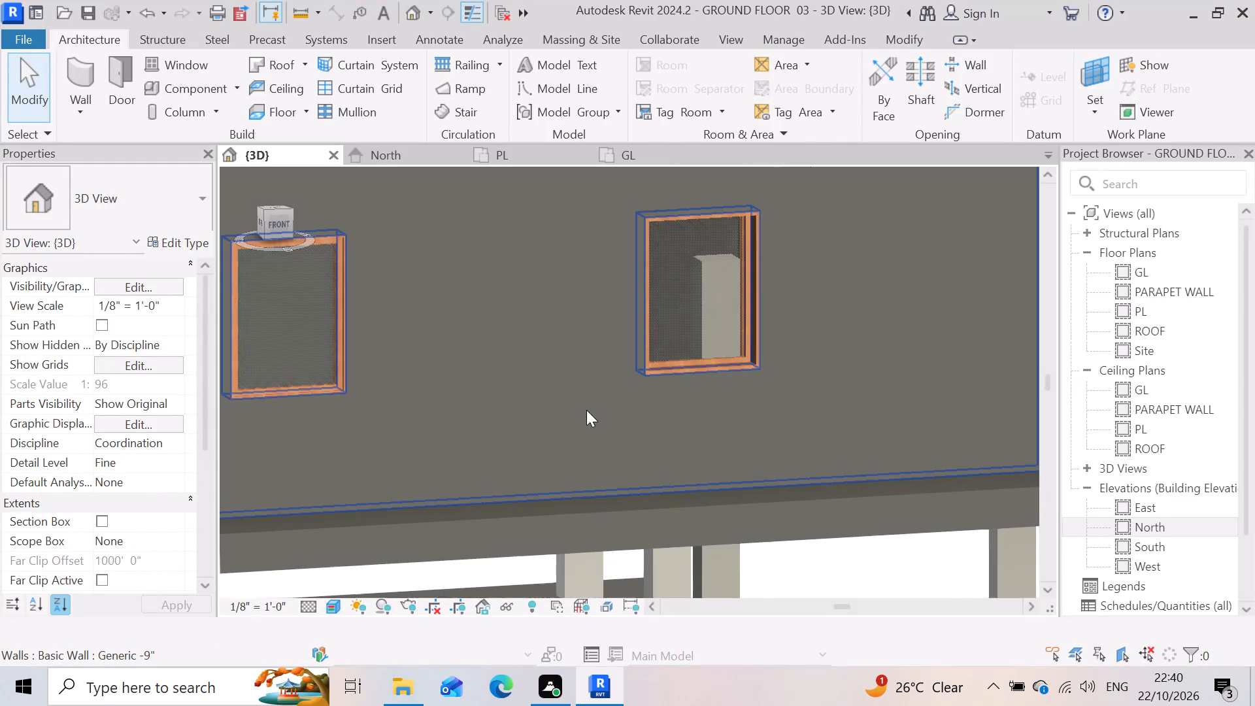
{"action": "scroll", "coordinate": [620, 359], "scroll_direction": "up", "scroll_amount": 3}
{"action": "scroll", "coordinate": [757, 375], "scroll_direction": "down", "scroll_amount": 4}
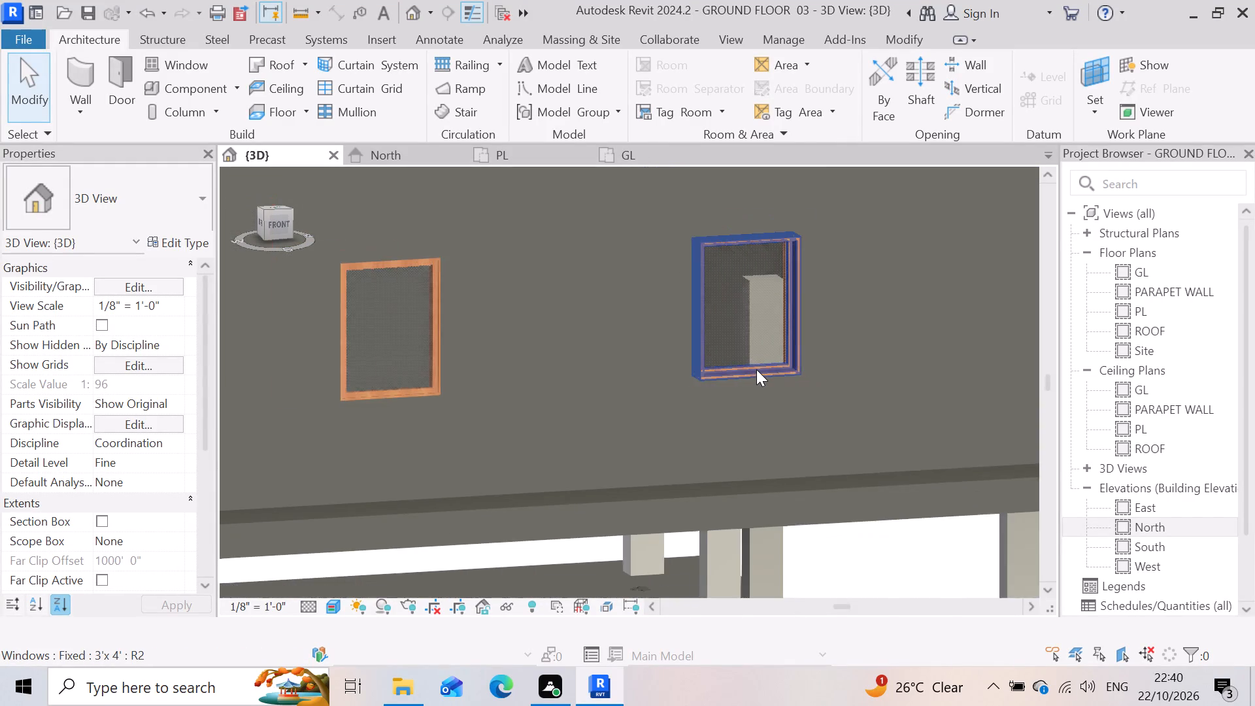
{"action": "scroll", "coordinate": [756, 369], "scroll_direction": "down", "scroll_amount": 3}
{"action": "scroll", "coordinate": [697, 344], "scroll_direction": "up", "scroll_amount": 4}
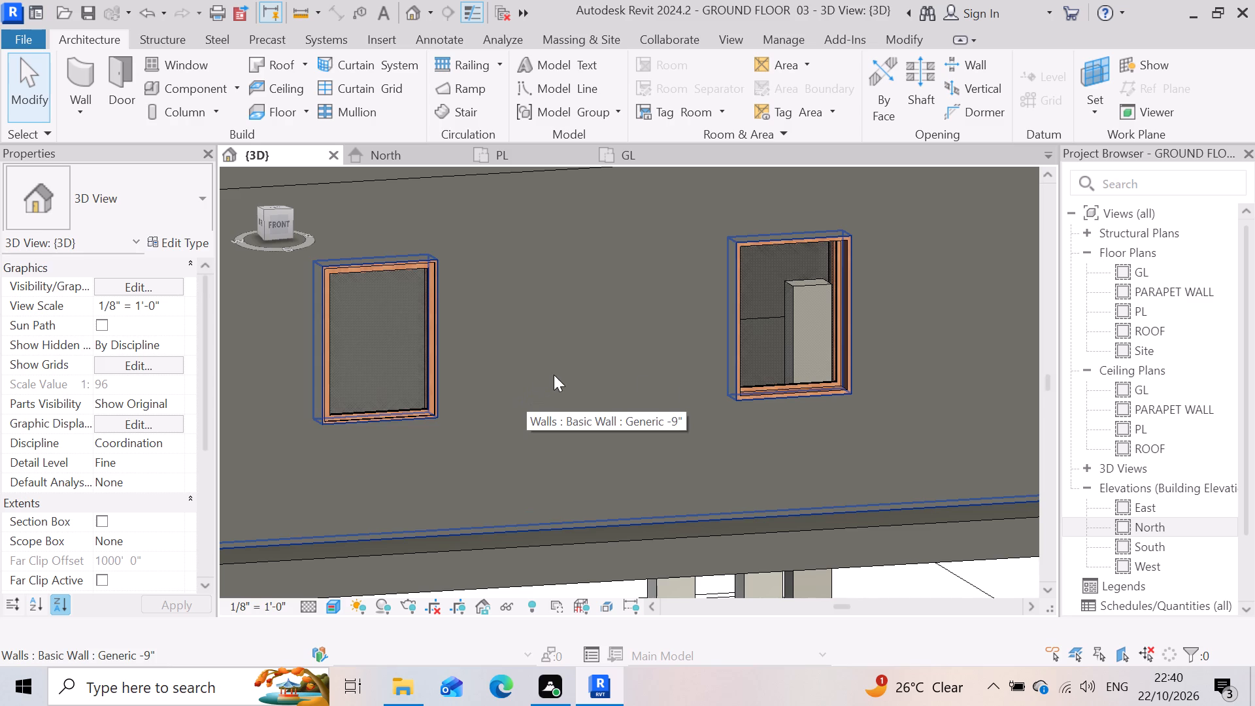
{"action": "scroll", "coordinate": [818, 361], "scroll_direction": "down", "scroll_amount": 8}
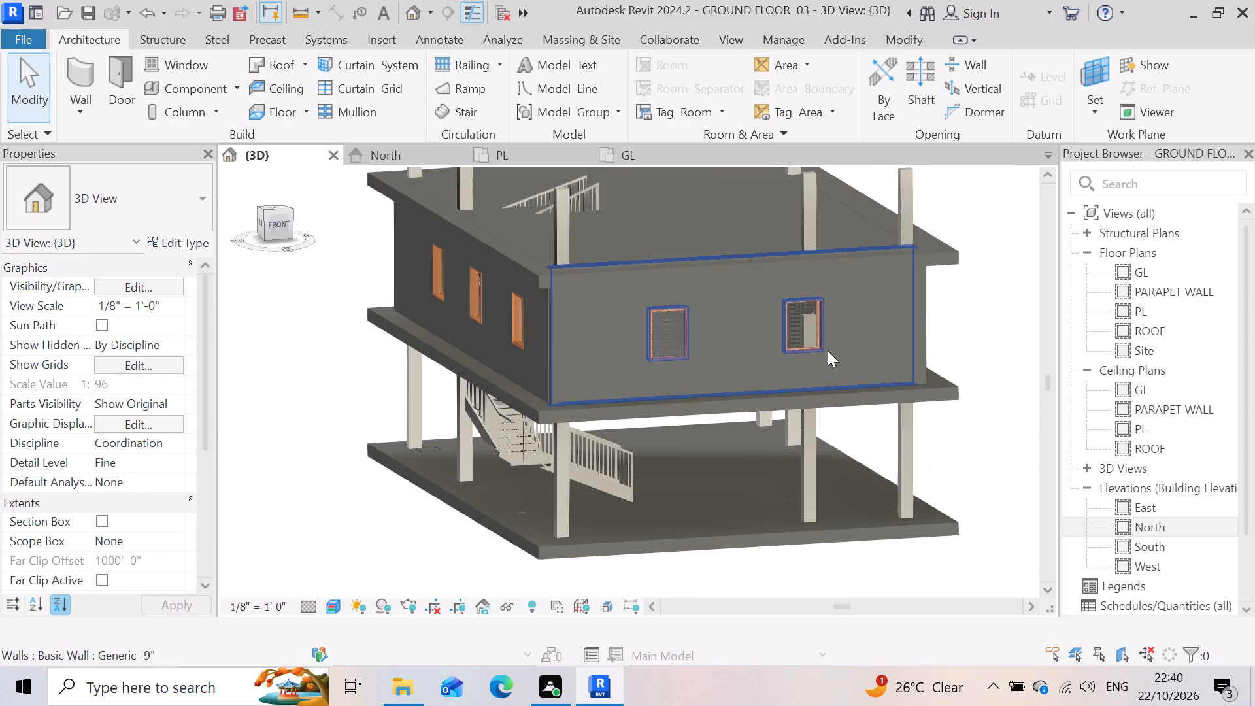
{"action": "scroll", "coordinate": [644, 331], "scroll_direction": "up", "scroll_amount": 3}
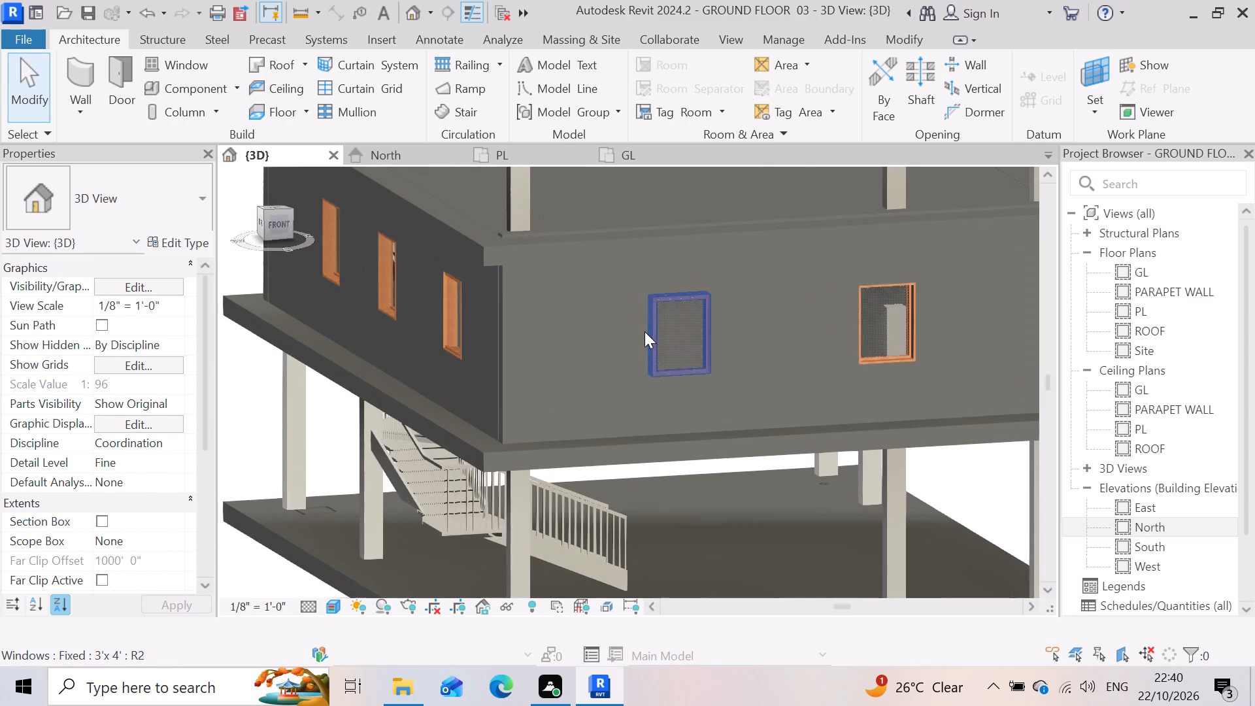
{"action": "scroll", "coordinate": [644, 333], "scroll_direction": "down", "scroll_amount": 4}
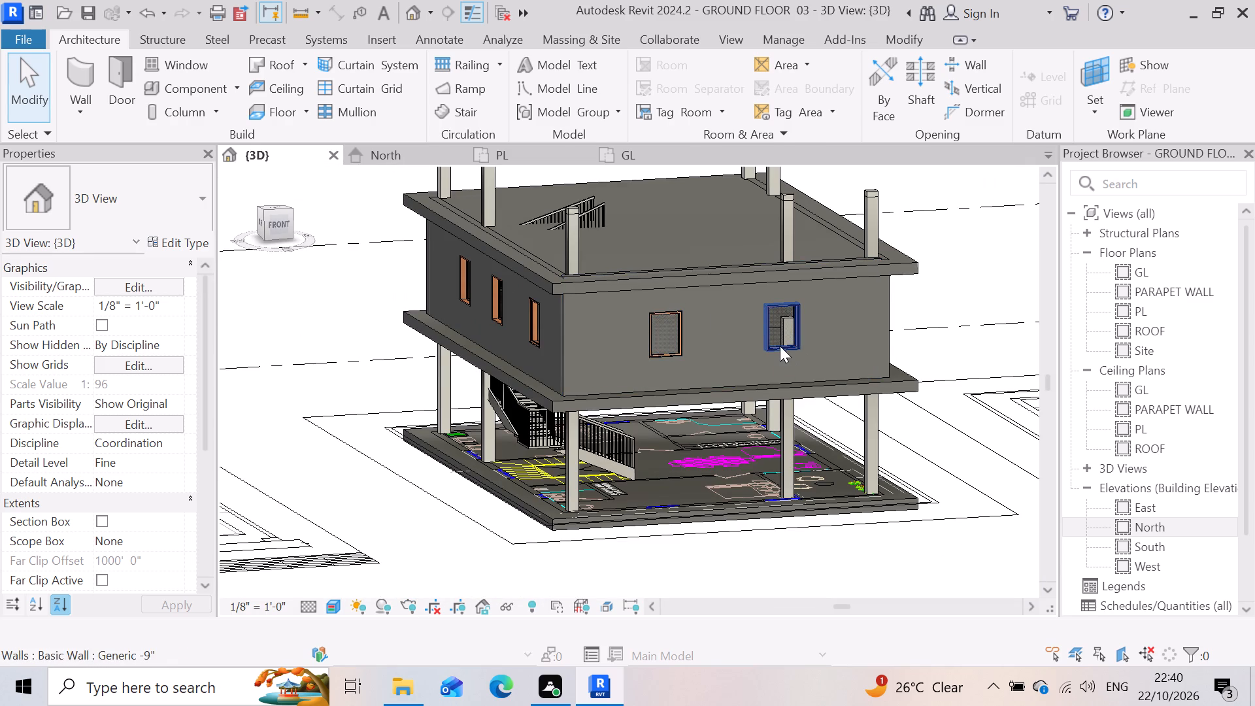
Delete the short GL-based 1'9" rectangular column standing behind the front wall's window farther from the stair.
{"action": "scroll", "coordinate": [780, 346], "scroll_direction": "up", "scroll_amount": 9}
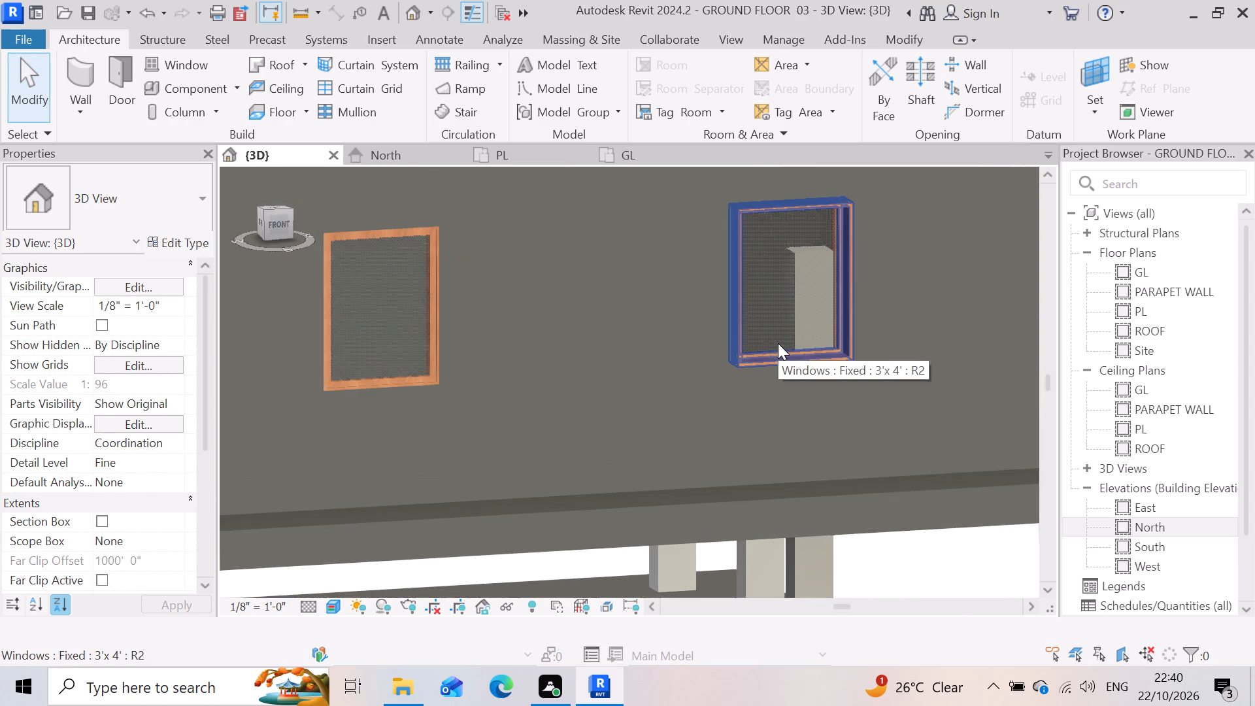
{"action": "left_click", "coordinate": [795, 310]}
{"action": "scroll", "coordinate": [794, 310], "scroll_direction": "down", "scroll_amount": 4}
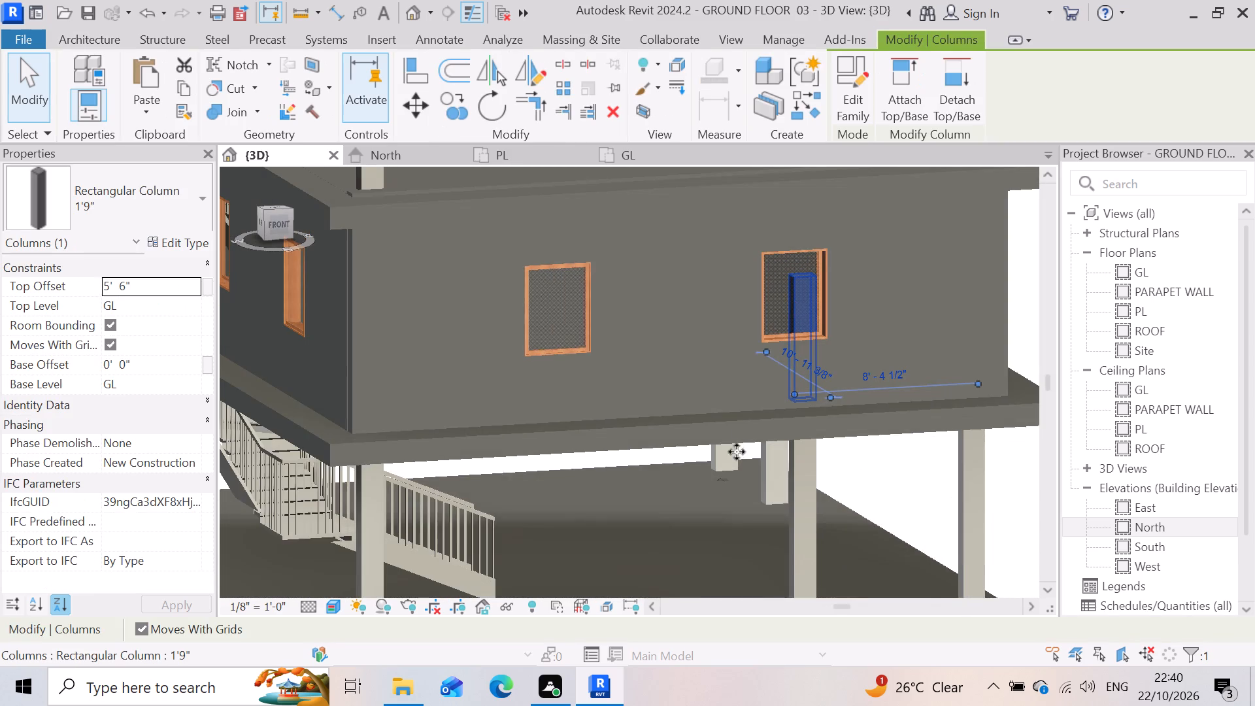
{"action": "key", "text": "Delete"}
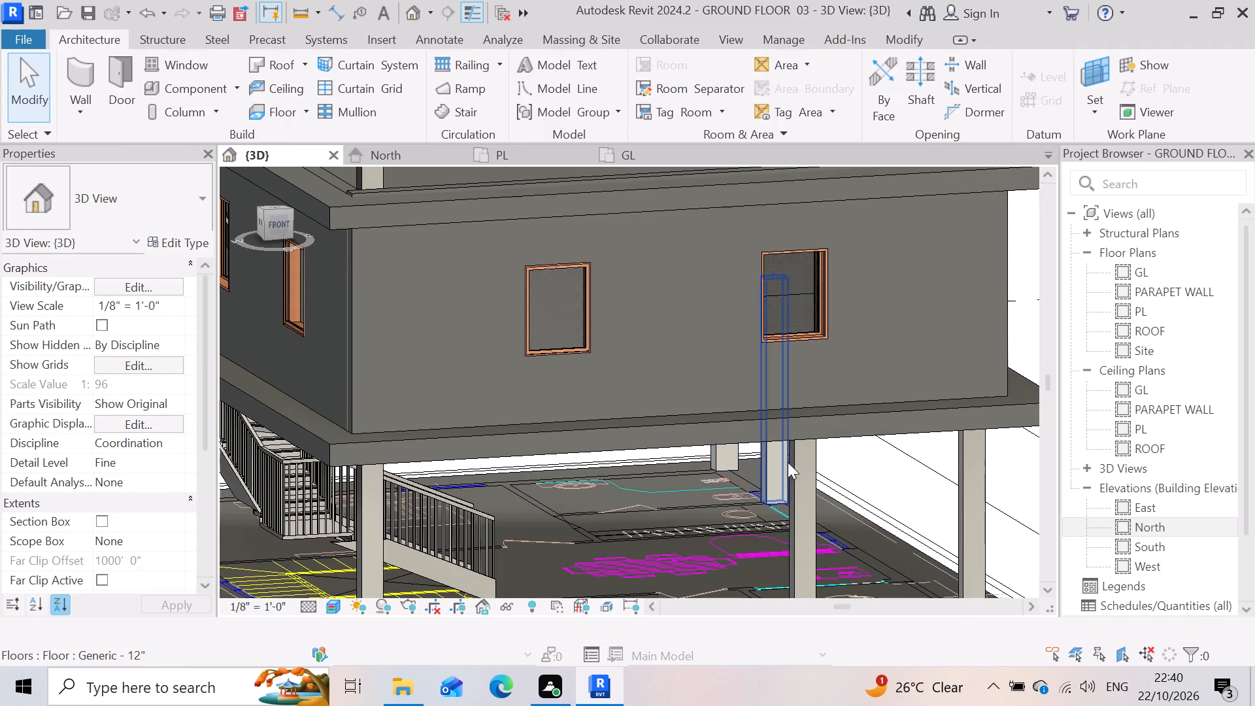
Select the upper storey's Generic -9" front wall to look through it at the interior columns and doors, and clear the selection.
{"action": "scroll", "coordinate": [806, 456], "scroll_direction": "down", "scroll_amount": 5}
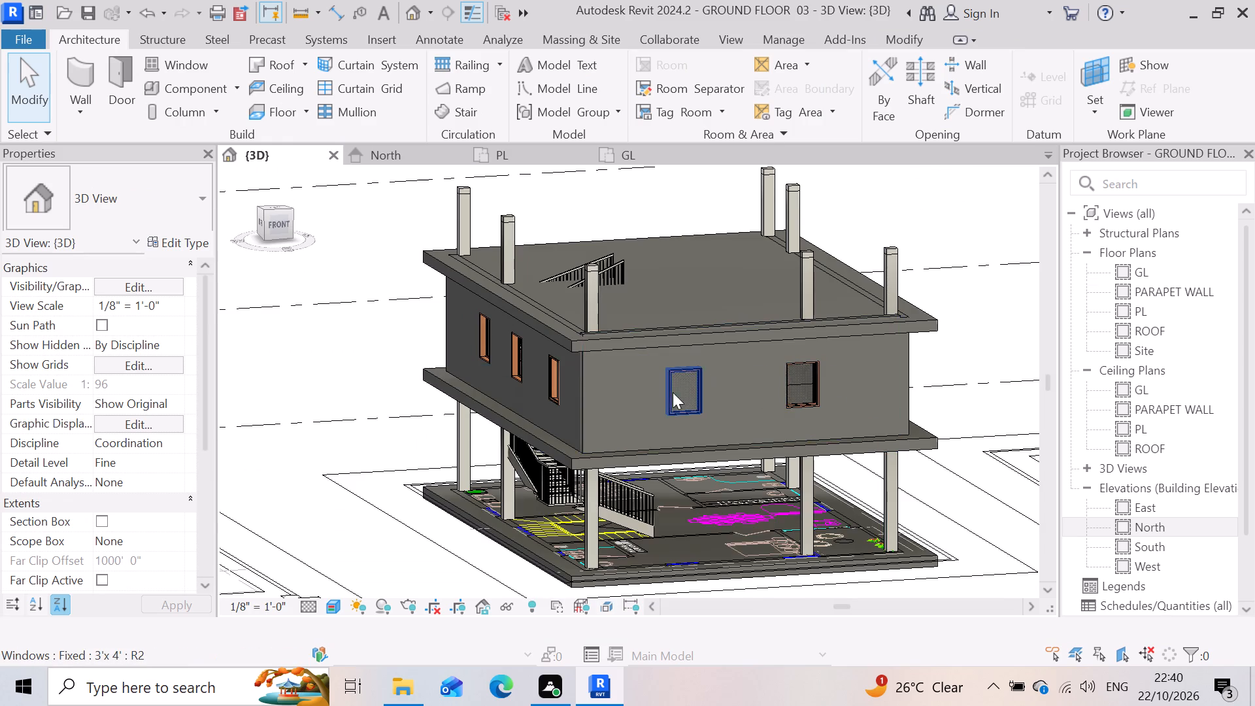
{"action": "scroll", "coordinate": [671, 395], "scroll_direction": "up", "scroll_amount": 6}
{"action": "left_click", "coordinate": [731, 393]}
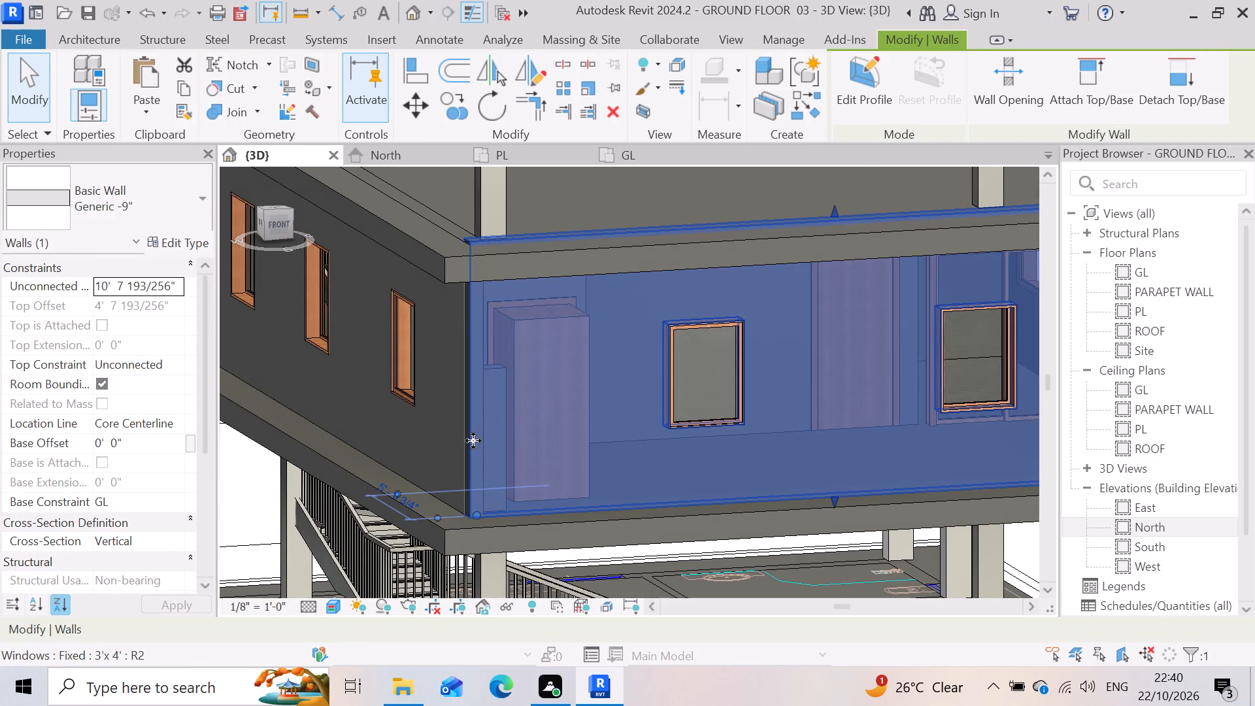
{"action": "scroll", "coordinate": [480, 433], "scroll_direction": "down", "scroll_amount": 3}
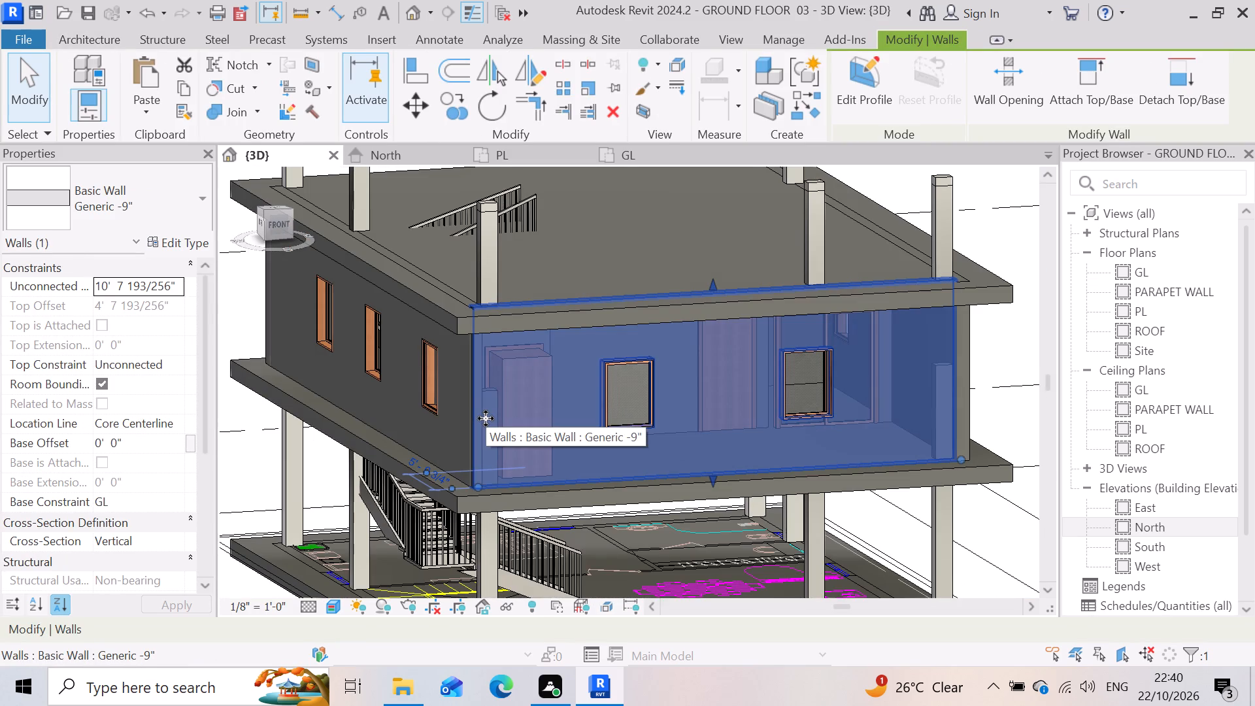
{"action": "scroll", "coordinate": [849, 431], "scroll_direction": "up", "scroll_amount": 6}
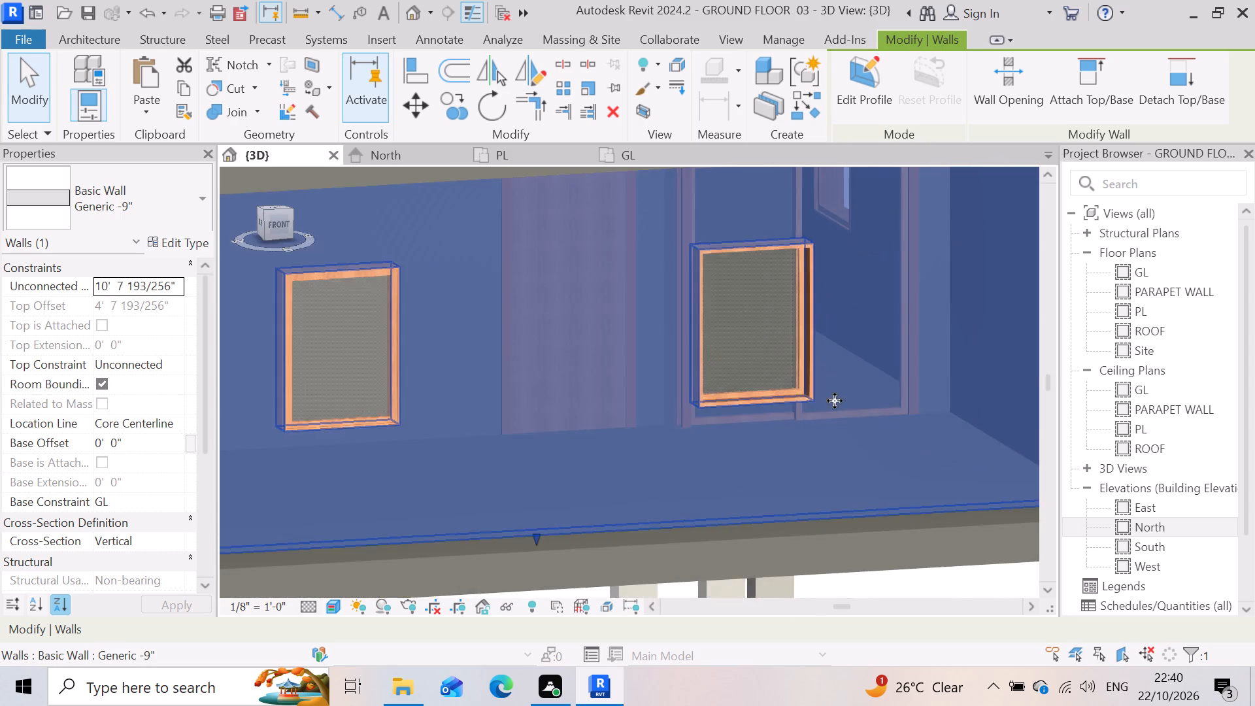
{"action": "scroll", "coordinate": [831, 375], "scroll_direction": "up", "scroll_amount": 7}
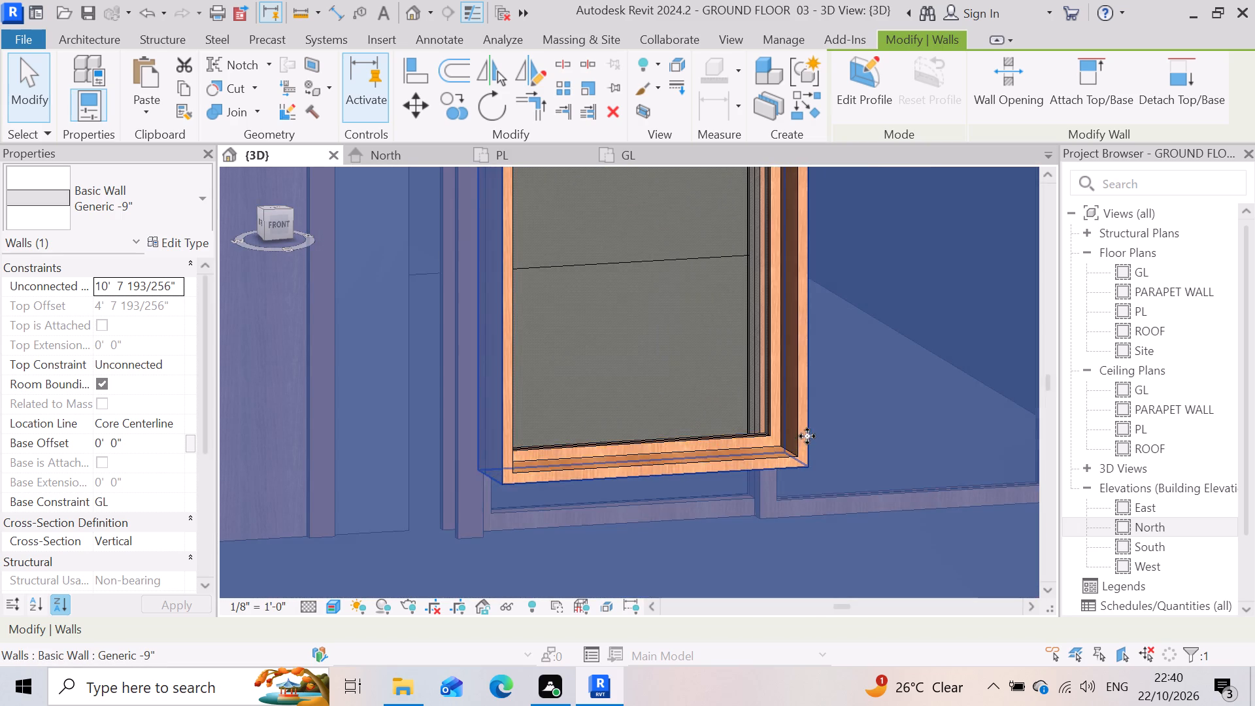
{"action": "scroll", "coordinate": [807, 436], "scroll_direction": "down", "scroll_amount": 10}
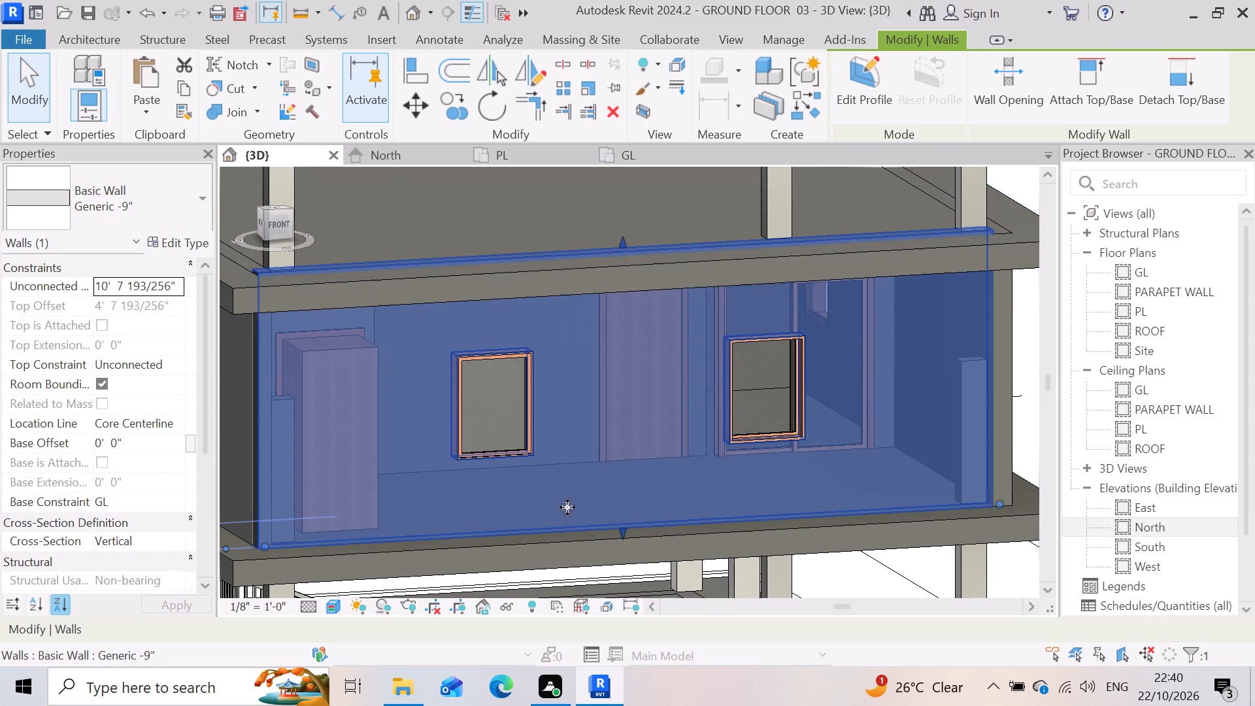
{"action": "scroll", "coordinate": [578, 510], "scroll_direction": "down", "scroll_amount": 4}
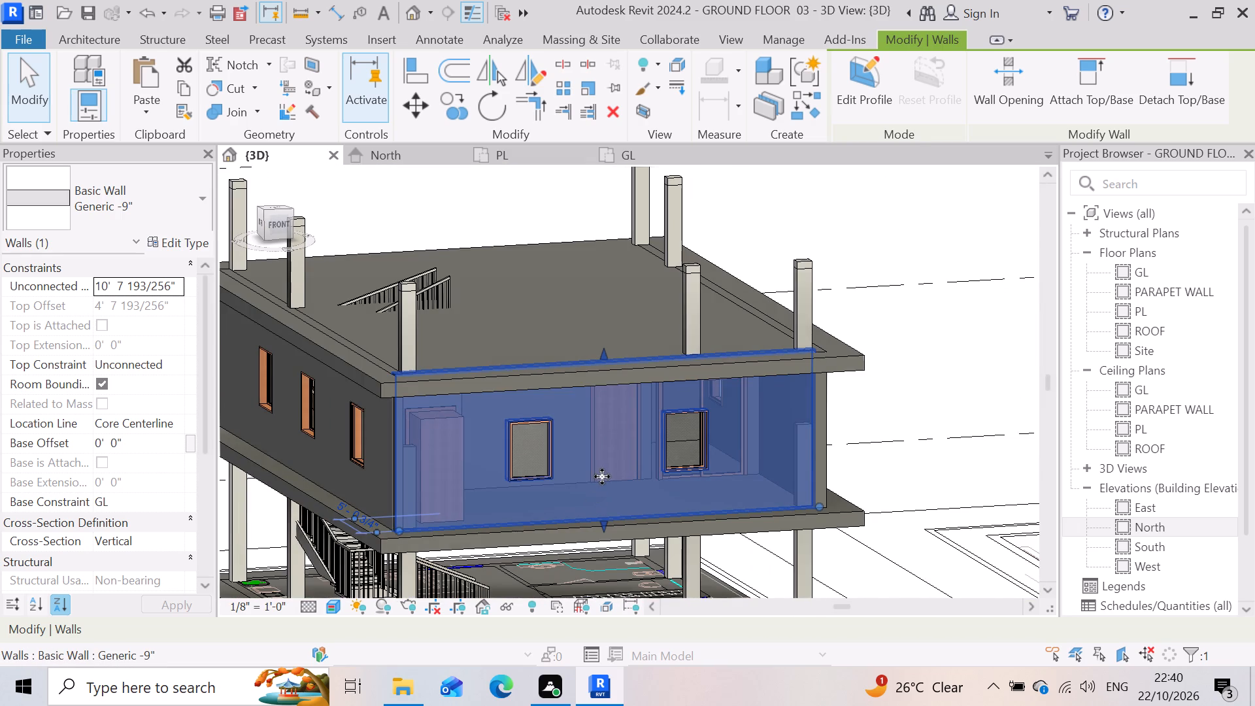
{"action": "left_click", "coordinate": [602, 477]}
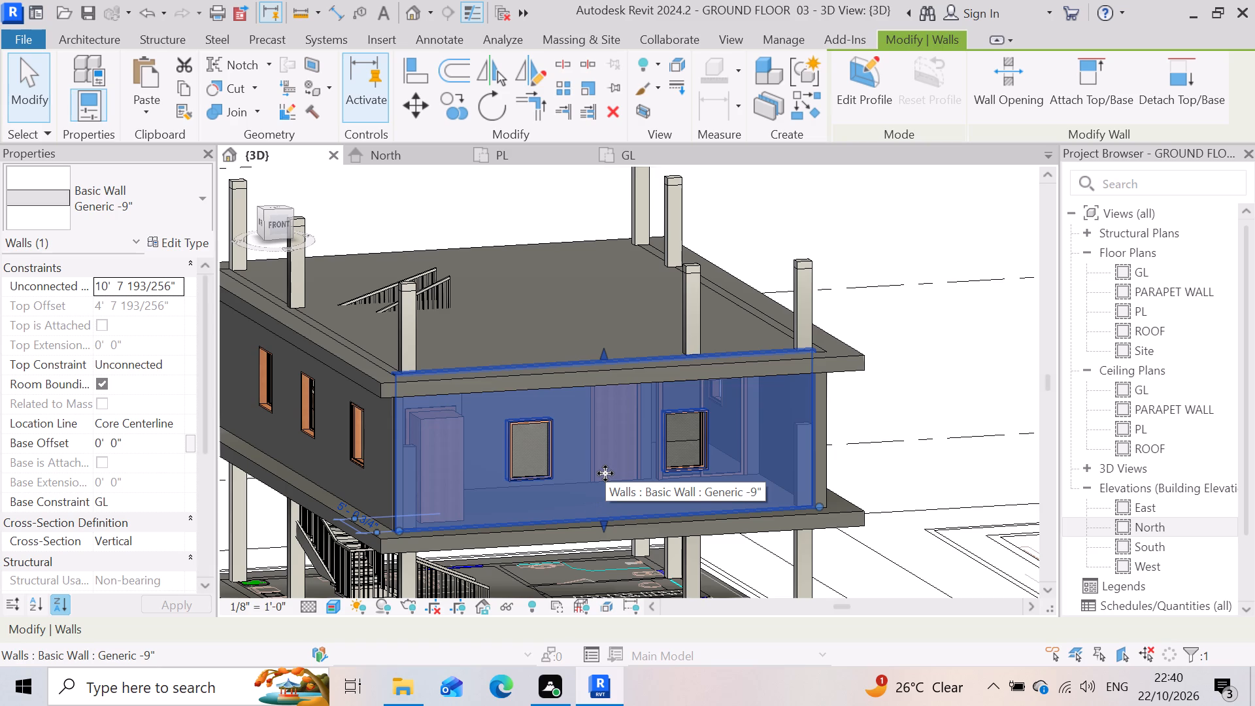
{"action": "key", "text": "Escape"}
{"action": "scroll", "coordinate": [624, 443], "scroll_direction": "up", "scroll_amount": 3}
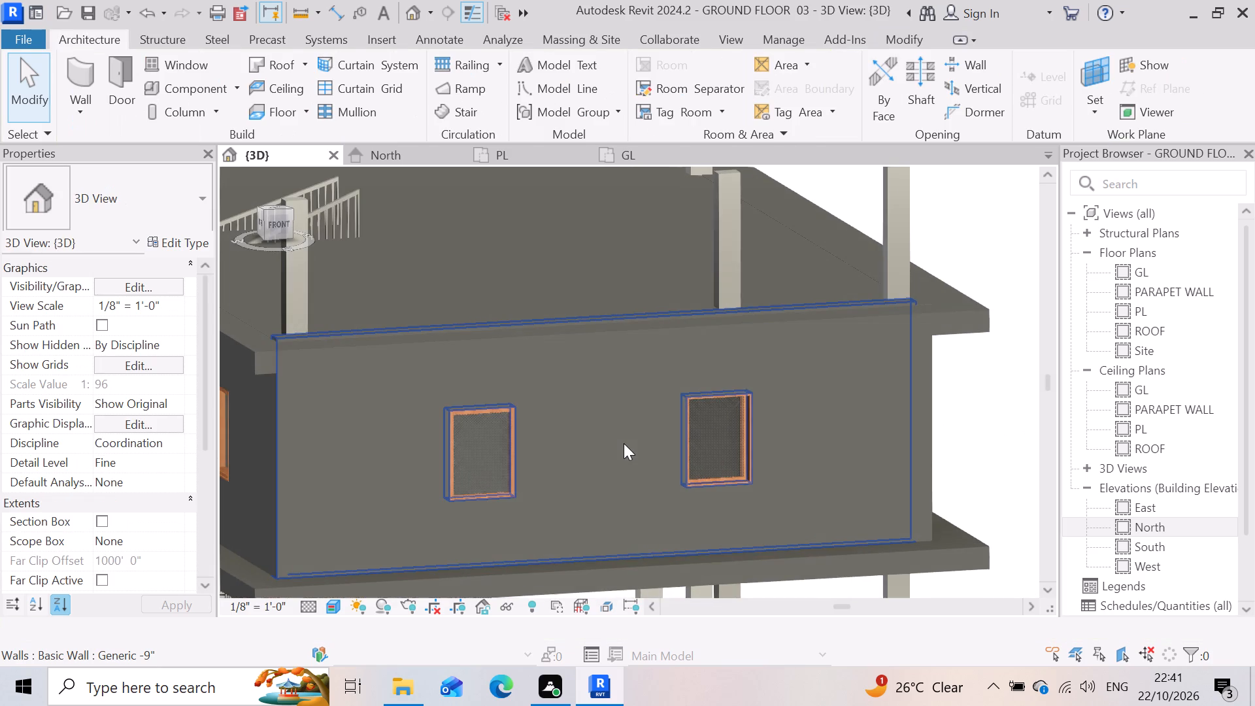
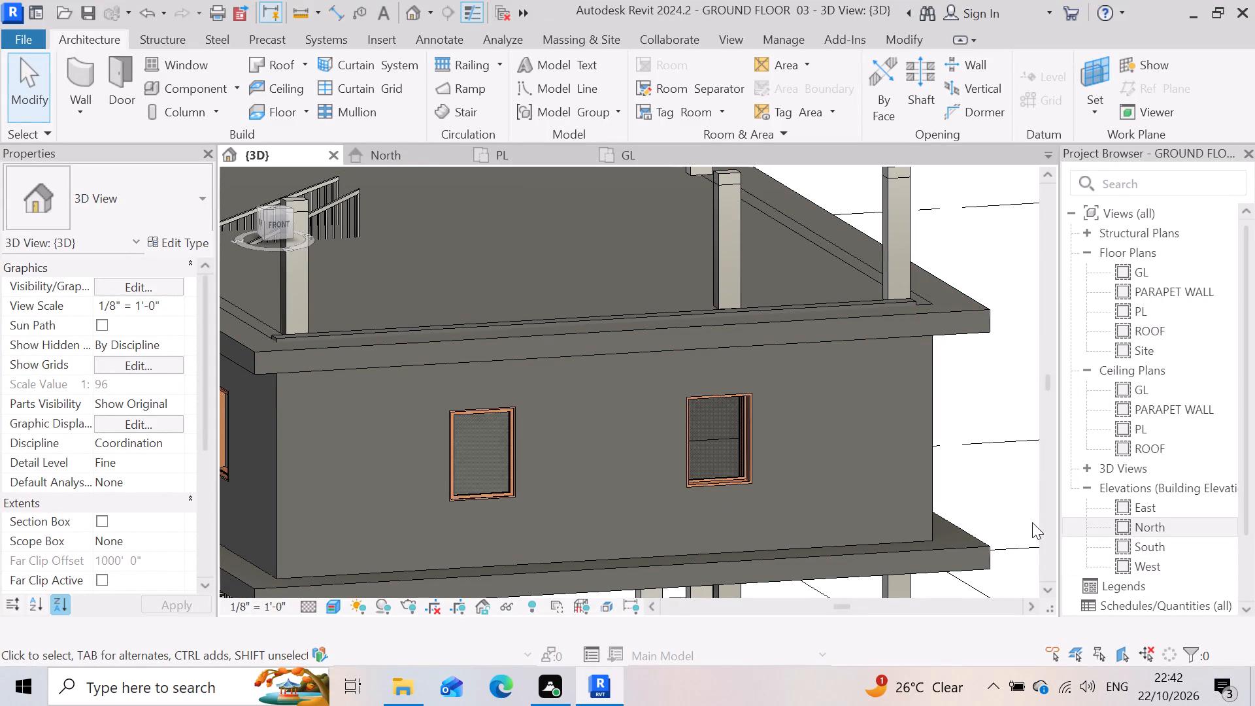
Temporarily hide the upper storey's front exterior wall, the Generic -9" wall holding the two fixed windows, in the 3D view.
{"action": "scroll", "coordinate": [1035, 440], "scroll_direction": "down", "scroll_amount": 7}
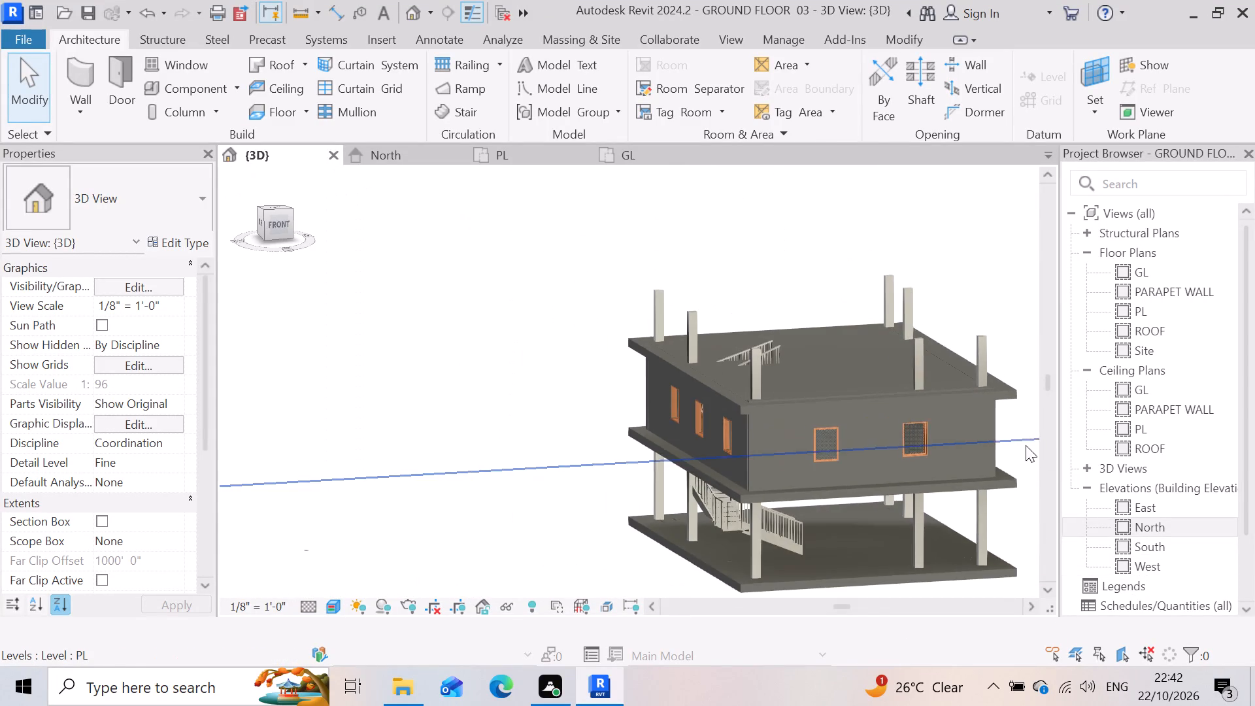
{"action": "scroll", "coordinate": [903, 488], "scroll_direction": "up", "scroll_amount": 3}
{"action": "scroll", "coordinate": [843, 445], "scroll_direction": "up", "scroll_amount": 4}
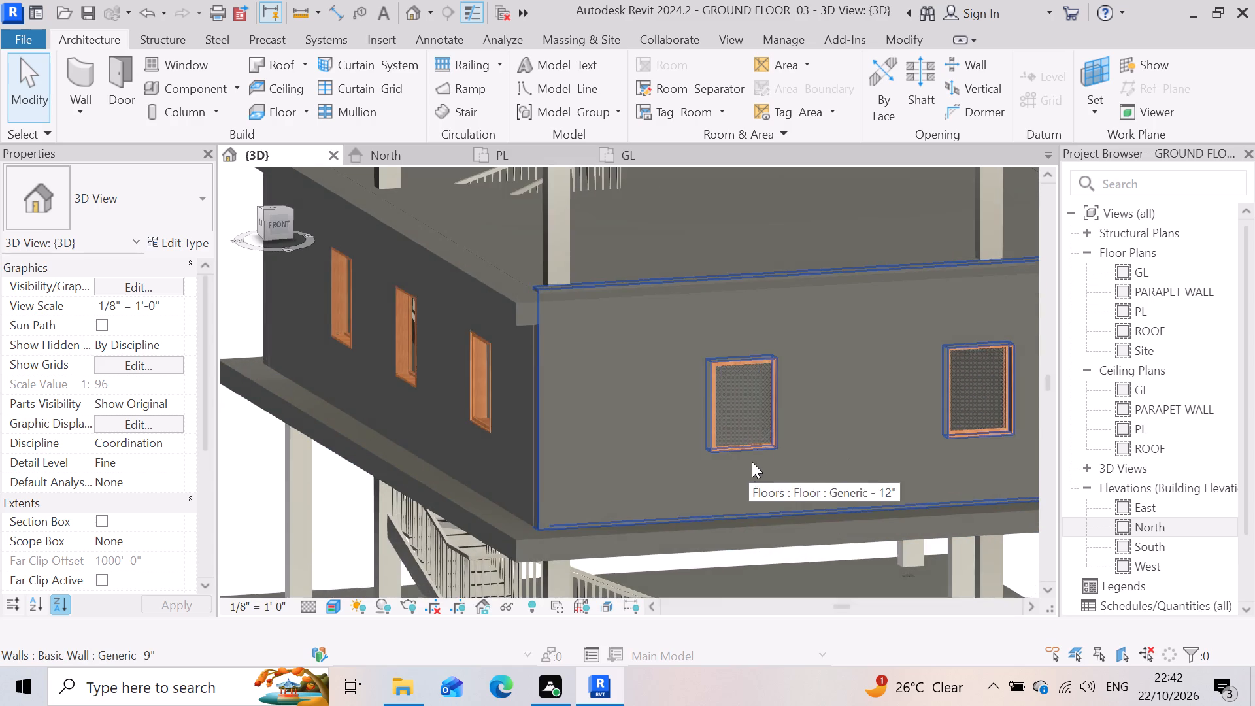
{"action": "scroll", "coordinate": [757, 449], "scroll_direction": "up", "scroll_amount": 4}
{"action": "scroll", "coordinate": [545, 433], "scroll_direction": "down", "scroll_amount": 7}
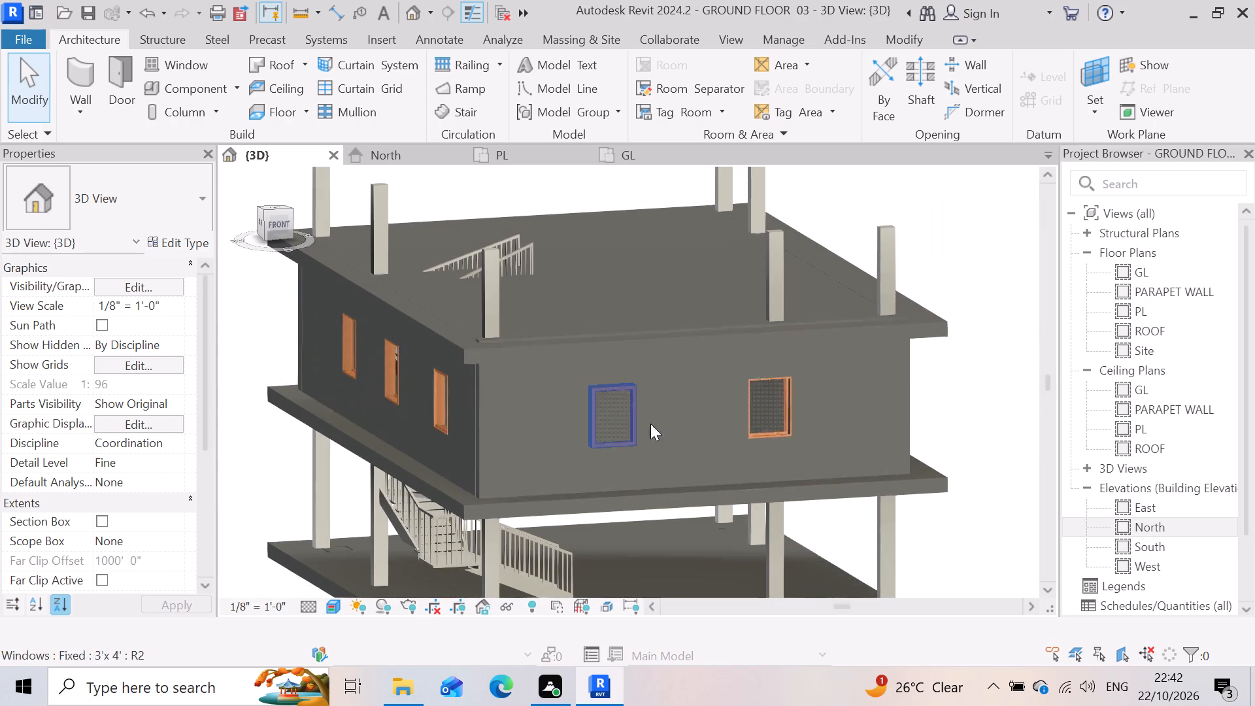
{"action": "scroll", "coordinate": [766, 428], "scroll_direction": "up", "scroll_amount": 7}
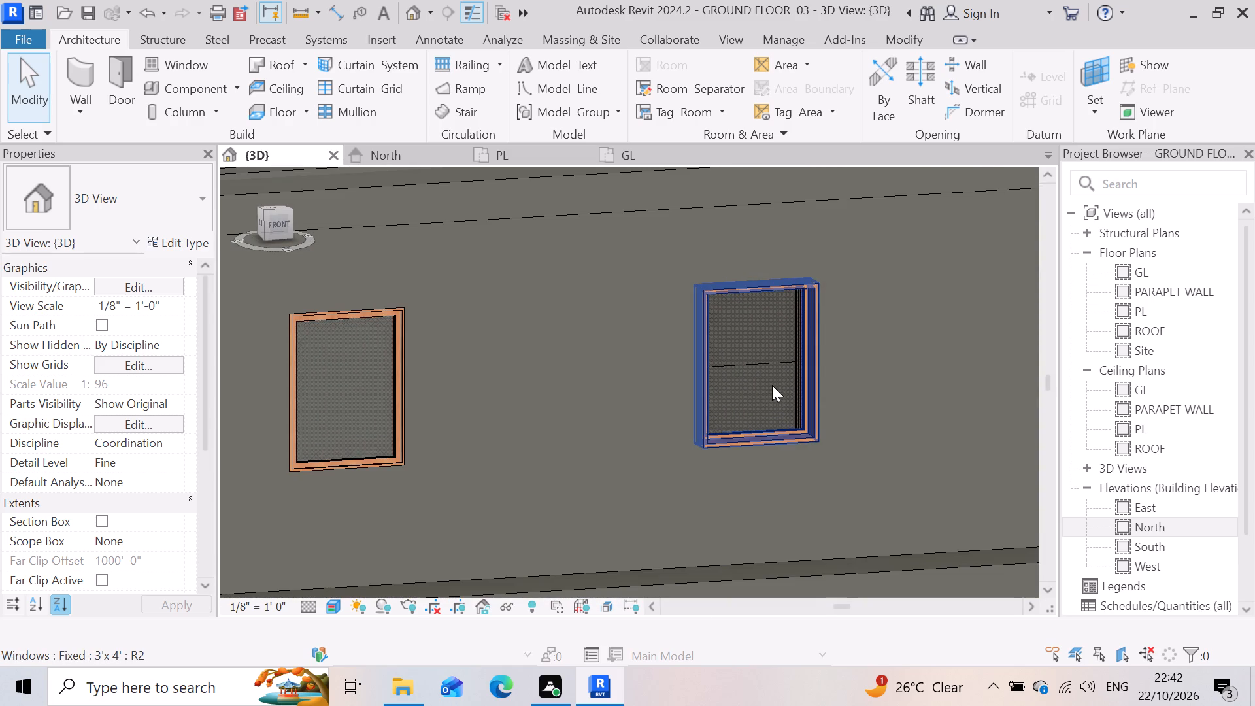
{"action": "left_click", "coordinate": [757, 439]}
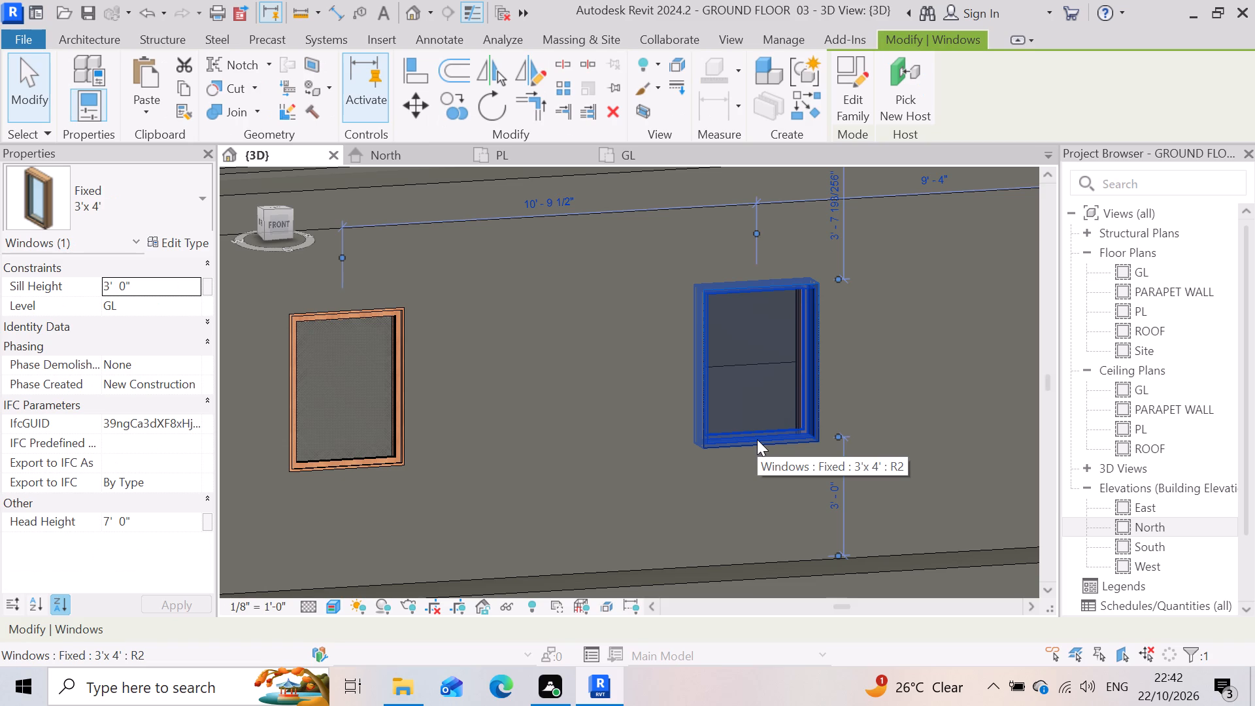
{"action": "left_click", "coordinate": [635, 485]}
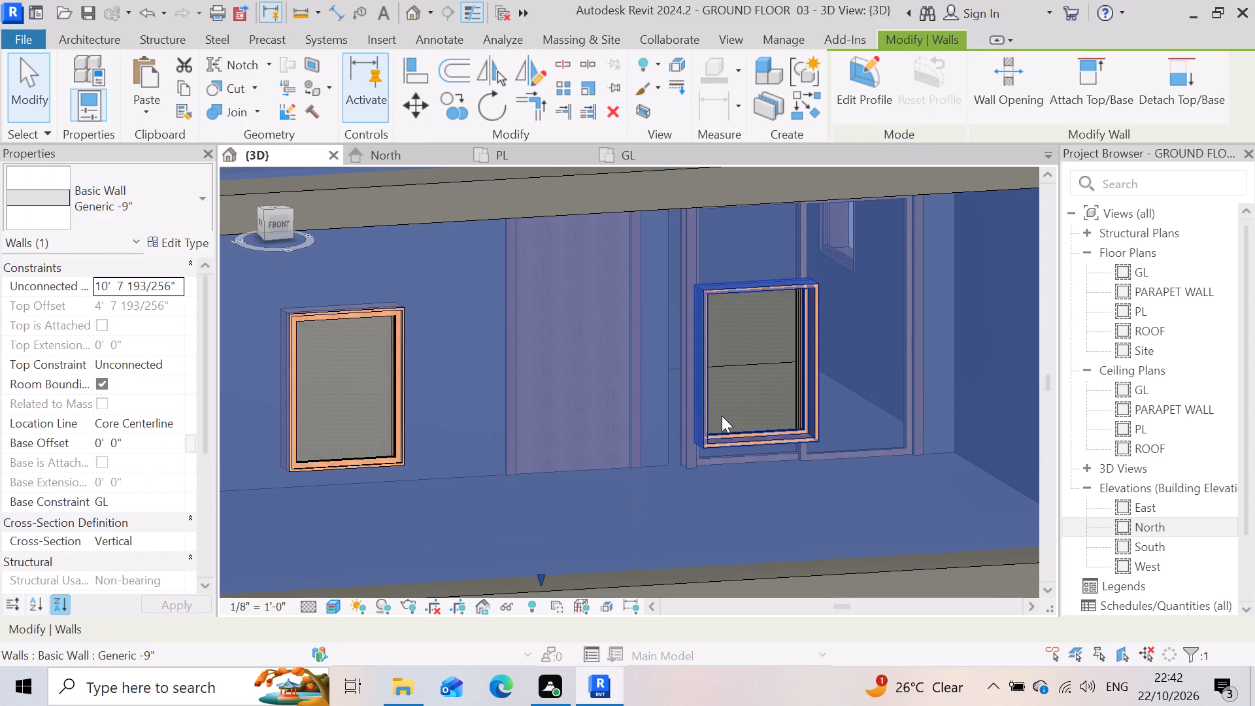
{"action": "scroll", "coordinate": [718, 418], "scroll_direction": "down", "scroll_amount": 4}
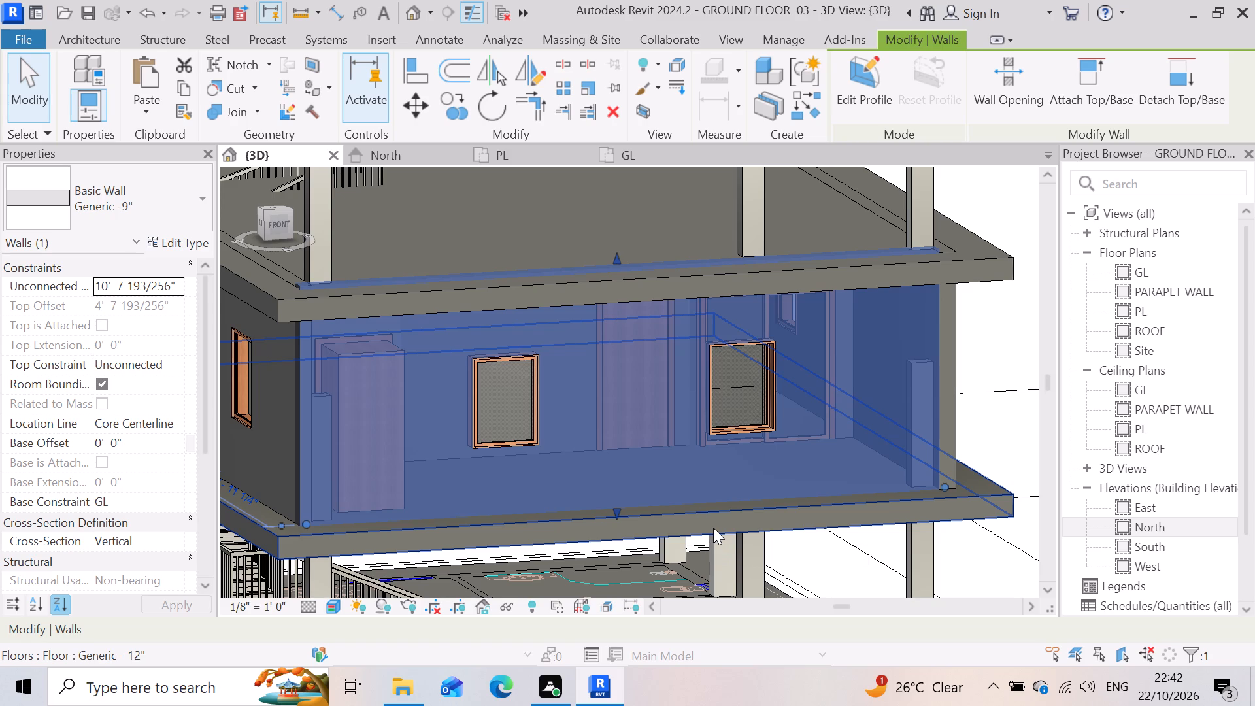
{"action": "type", "text": "HH"}
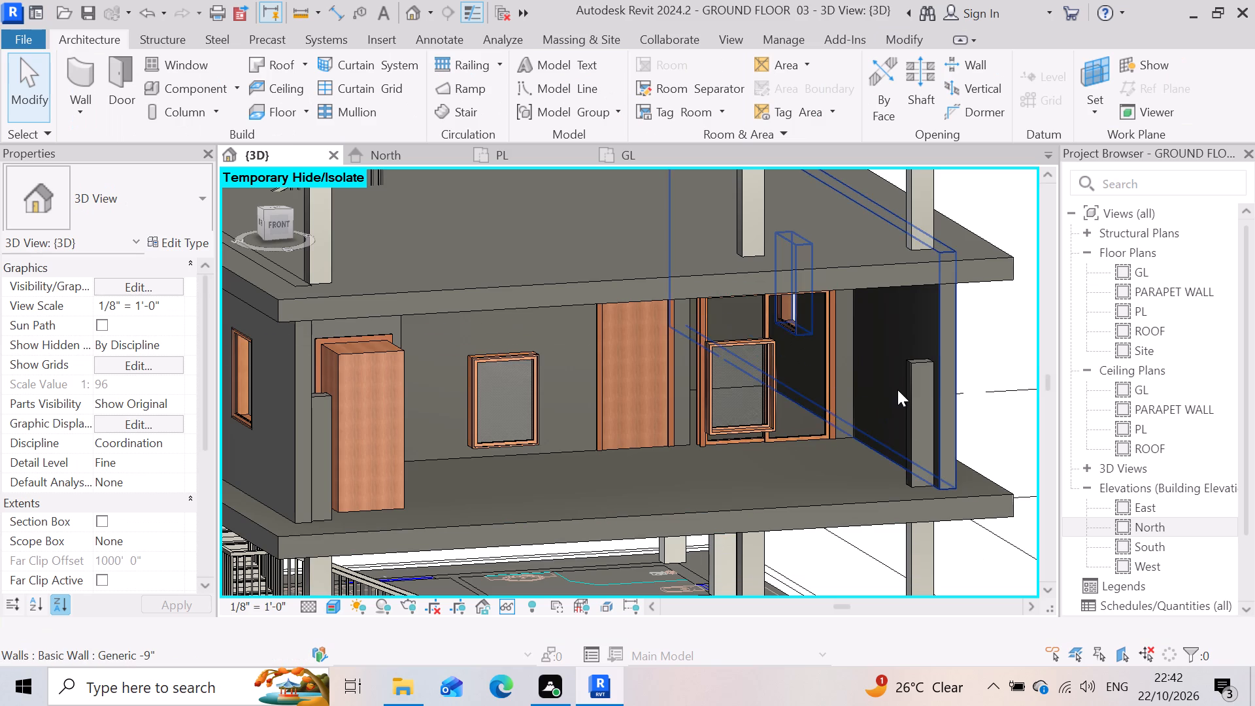
Delete the 3' x 4' fixed window that stands in front of the interior double-sliding door.
{"action": "scroll", "coordinate": [877, 394], "scroll_direction": "up", "scroll_amount": 4}
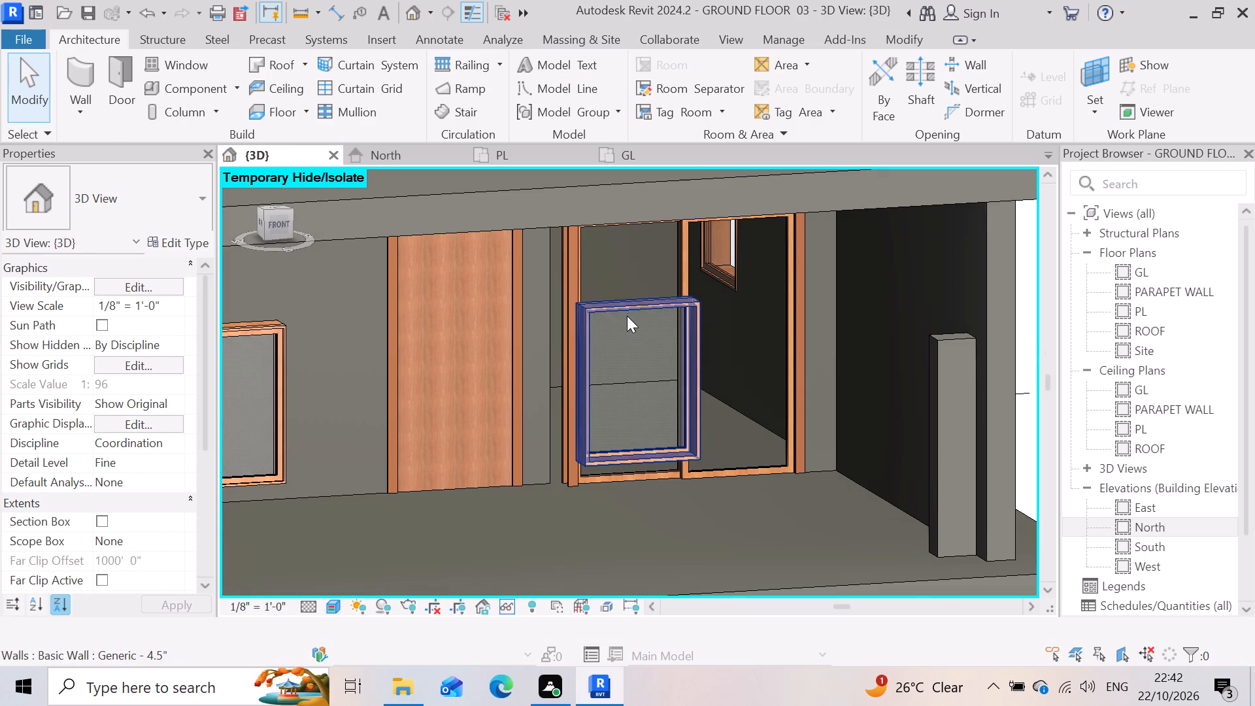
{"action": "left_click", "coordinate": [629, 306]}
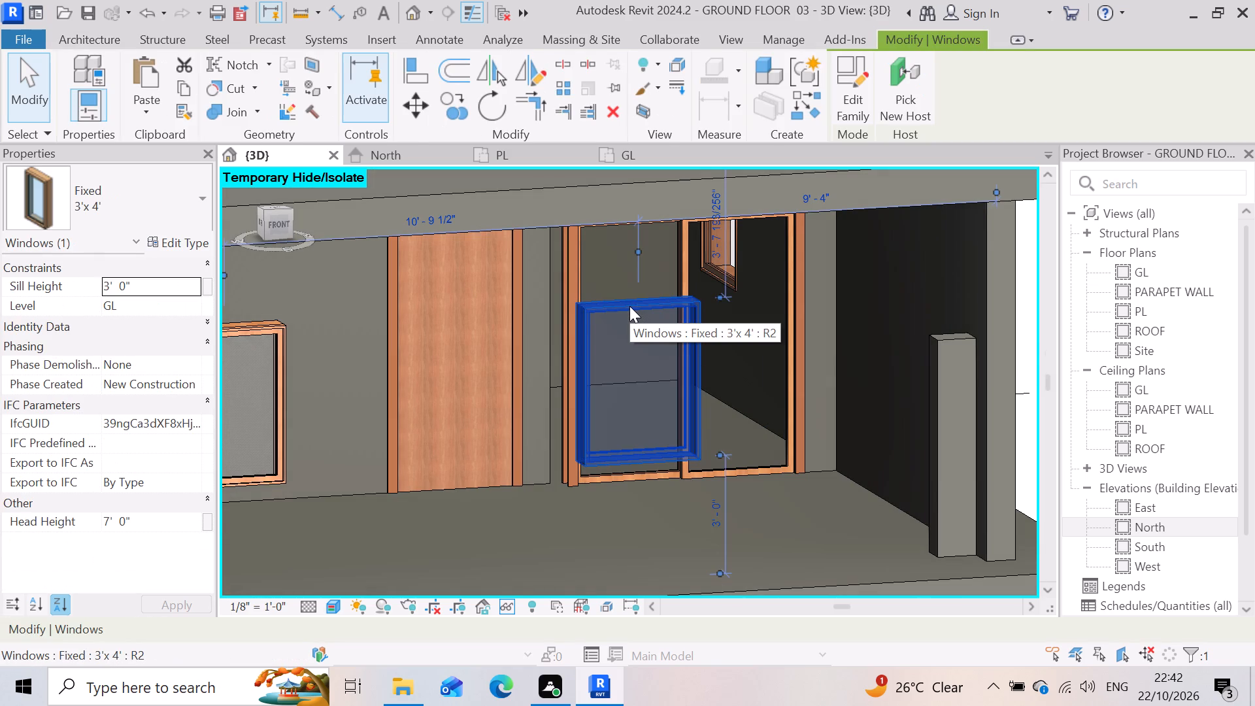
{"action": "key", "text": "Delete"}
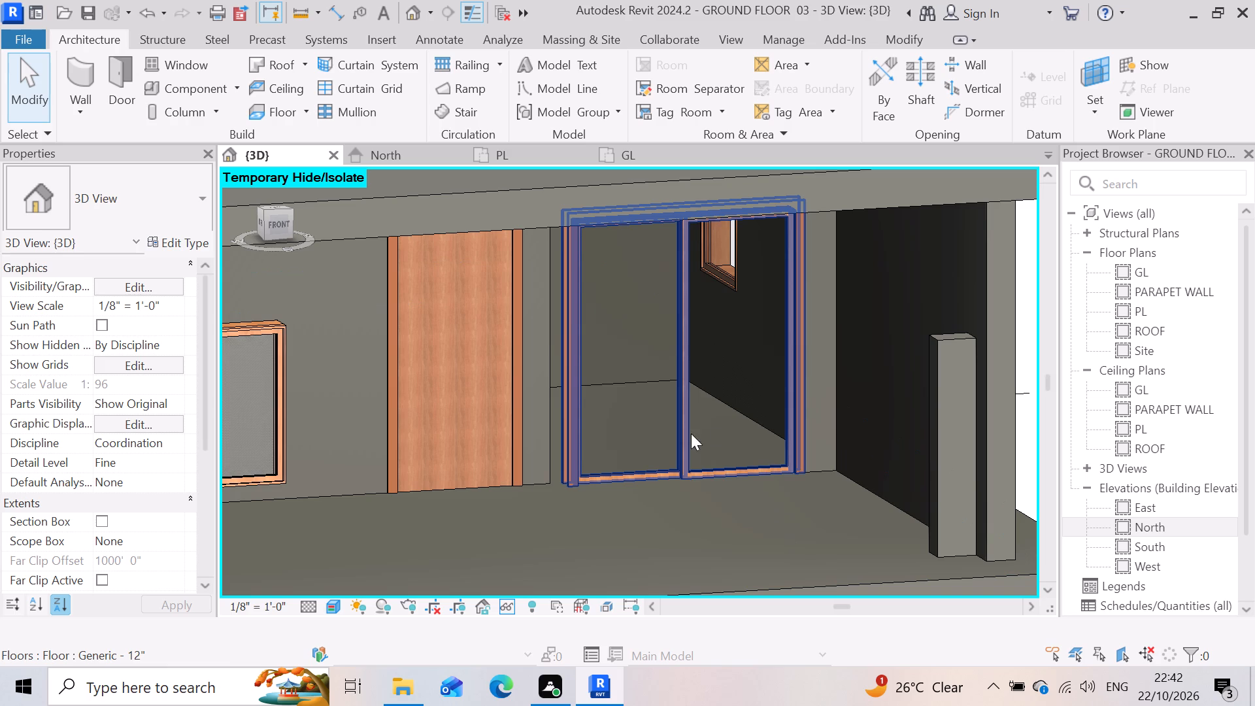
Delete the 68" x 80" double-sliding door from the interior wall behind the hidden front wall.
{"action": "left_click", "coordinate": [696, 467]}
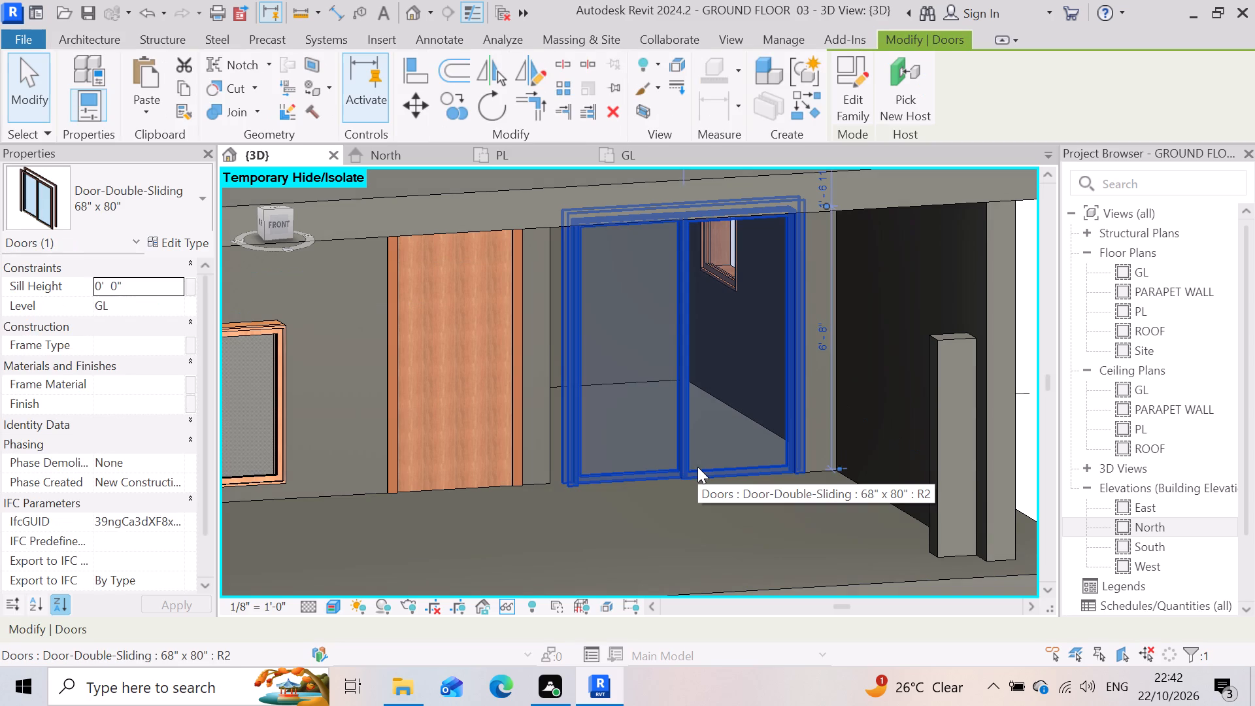
{"action": "key", "text": "Delete"}
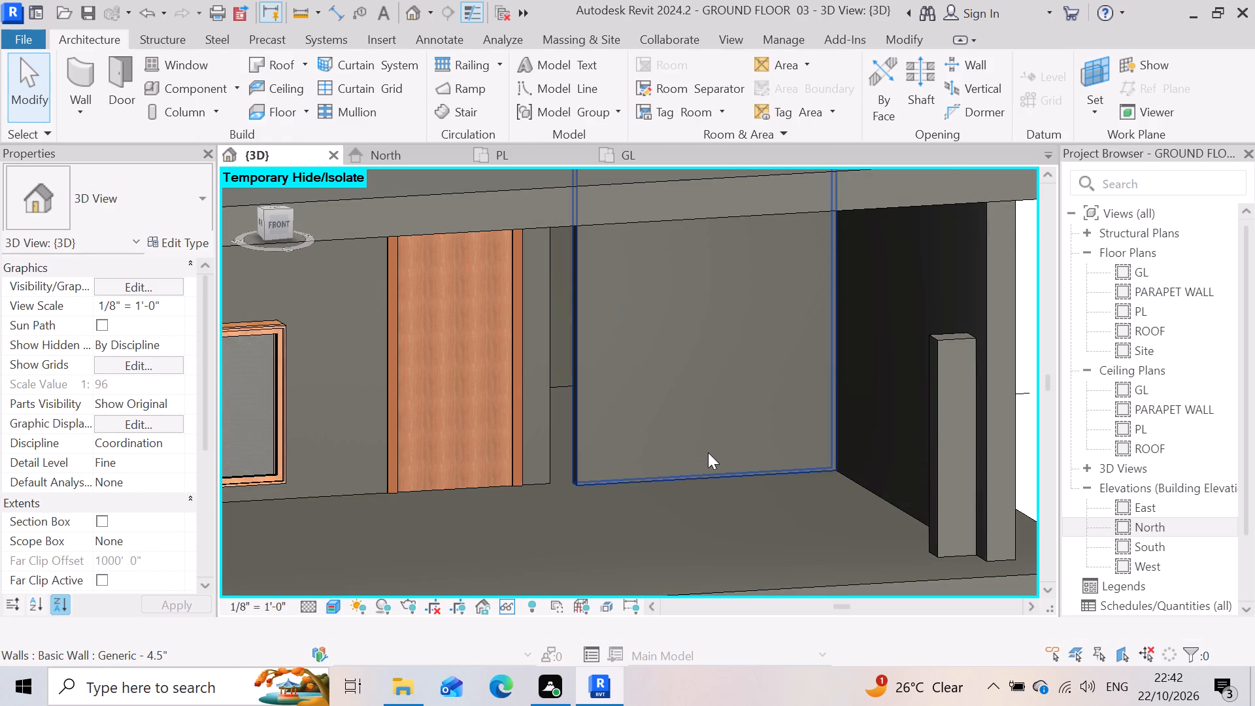
Reset the 3D view's temporary hide to restore the front wall, and dismiss the save reminder without saving.
{"action": "scroll", "coordinate": [710, 452], "scroll_direction": "down", "scroll_amount": 10}
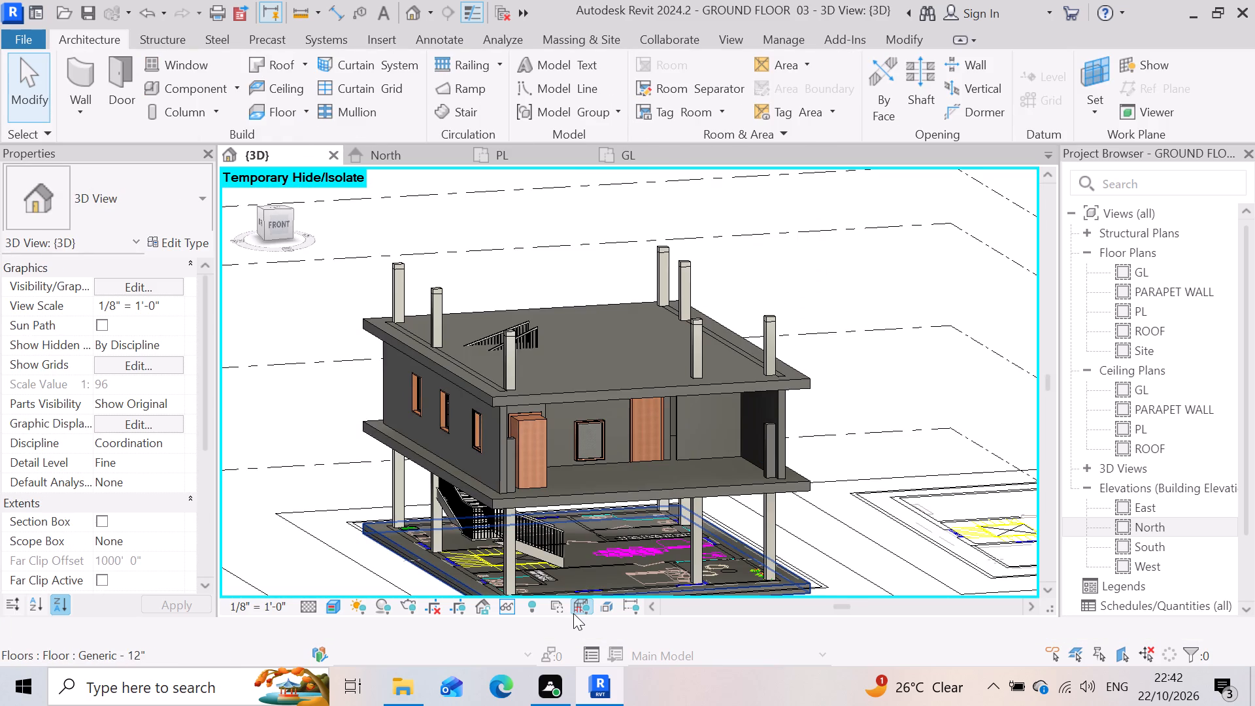
{"action": "type", "text": "HR"}
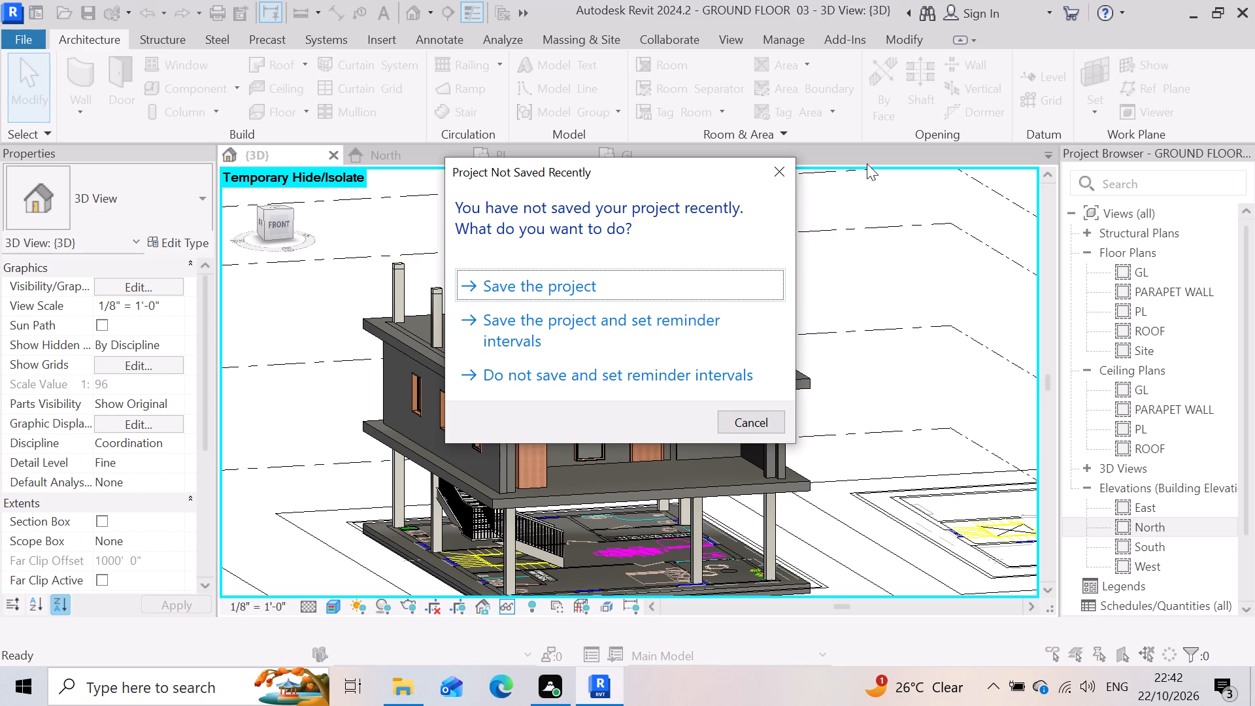
{"action": "left_click", "coordinate": [776, 169]}
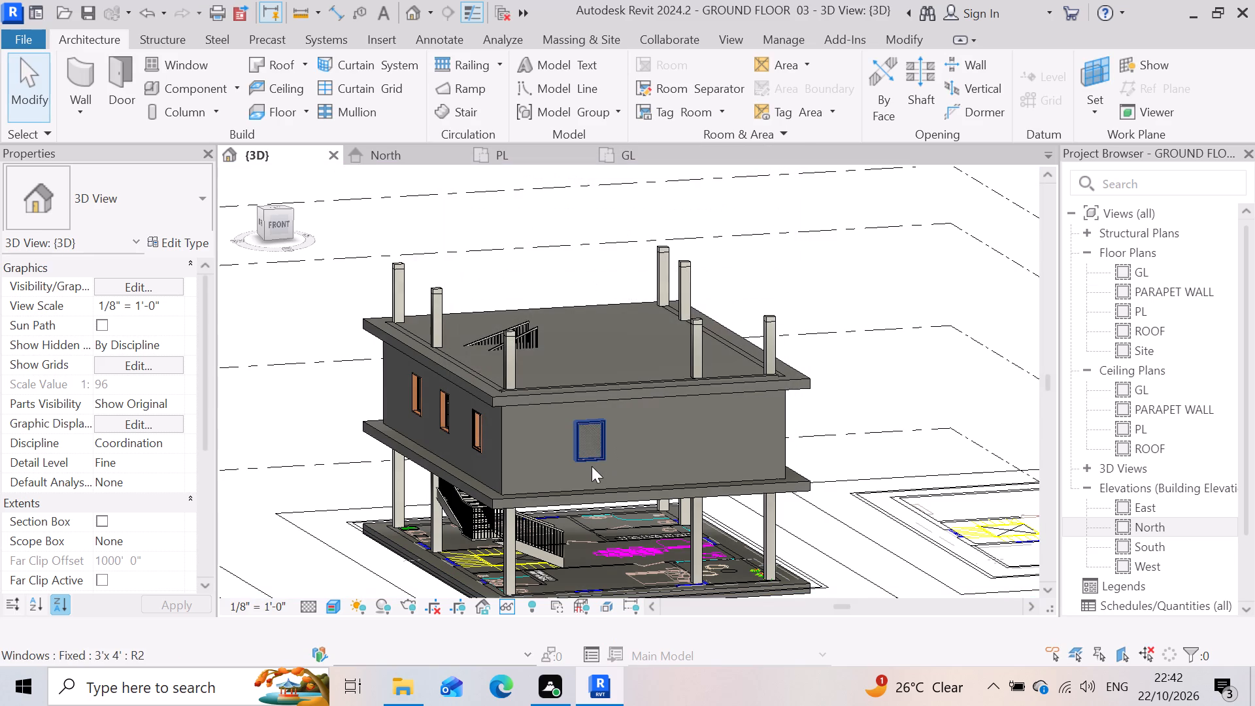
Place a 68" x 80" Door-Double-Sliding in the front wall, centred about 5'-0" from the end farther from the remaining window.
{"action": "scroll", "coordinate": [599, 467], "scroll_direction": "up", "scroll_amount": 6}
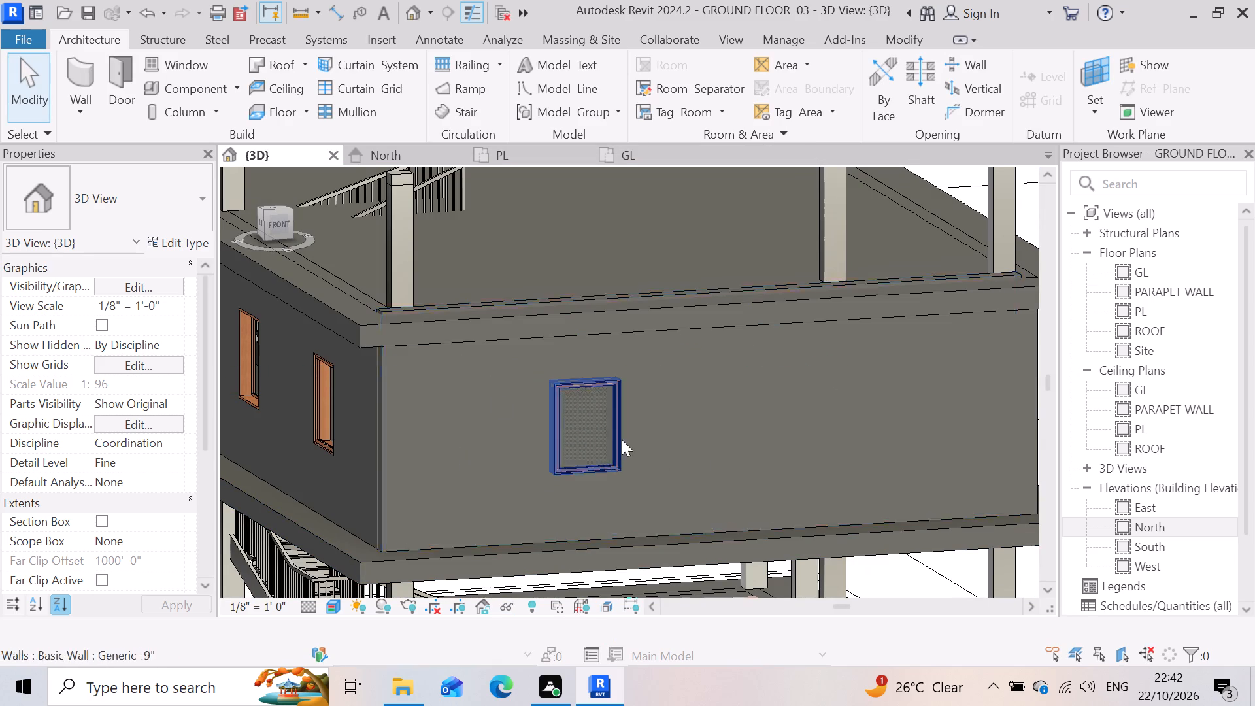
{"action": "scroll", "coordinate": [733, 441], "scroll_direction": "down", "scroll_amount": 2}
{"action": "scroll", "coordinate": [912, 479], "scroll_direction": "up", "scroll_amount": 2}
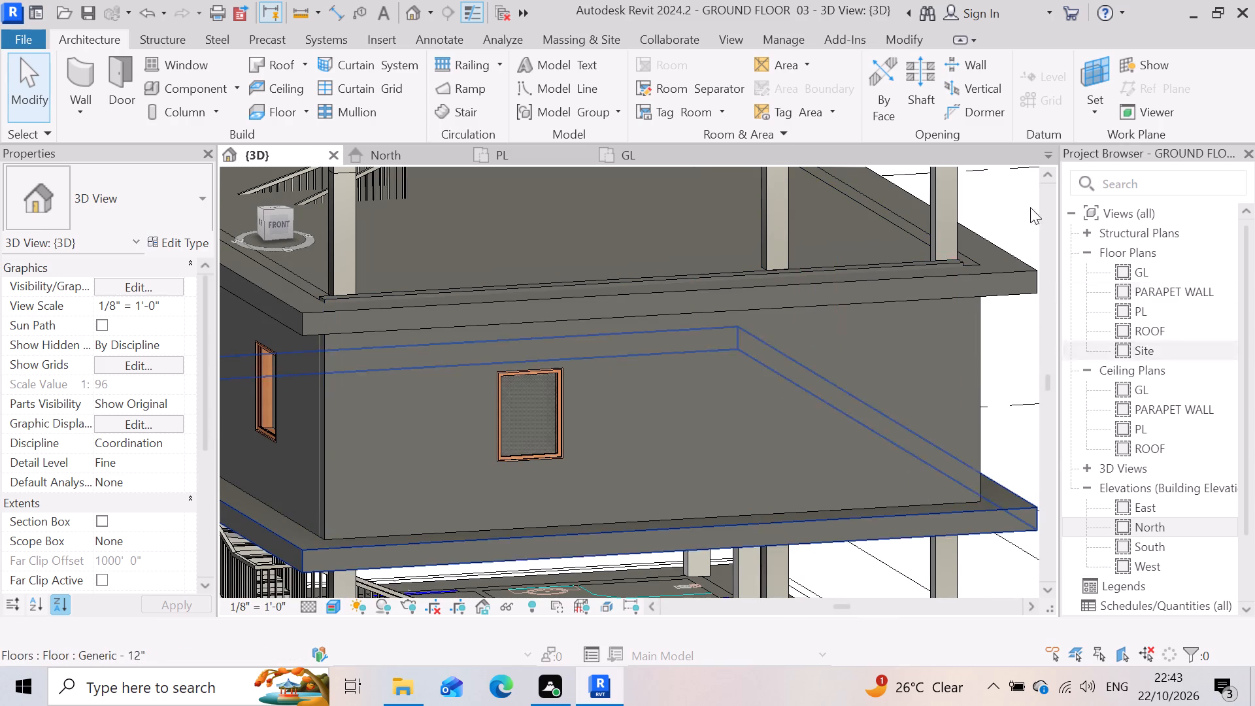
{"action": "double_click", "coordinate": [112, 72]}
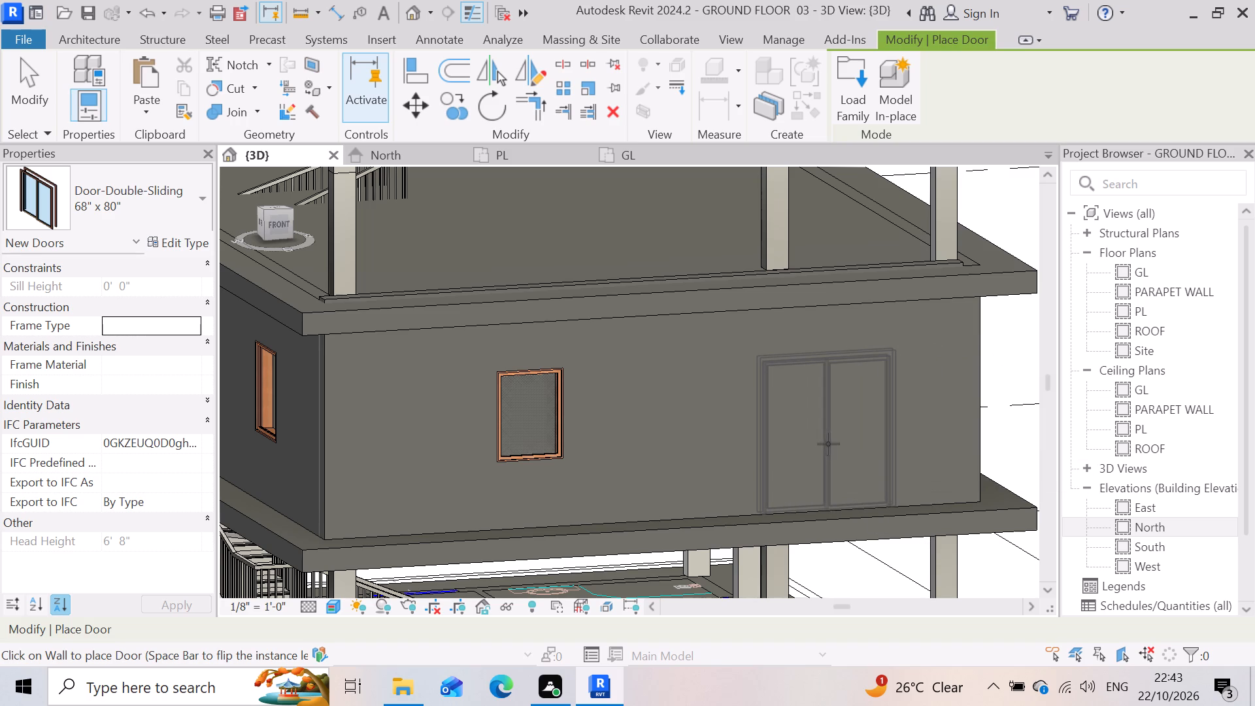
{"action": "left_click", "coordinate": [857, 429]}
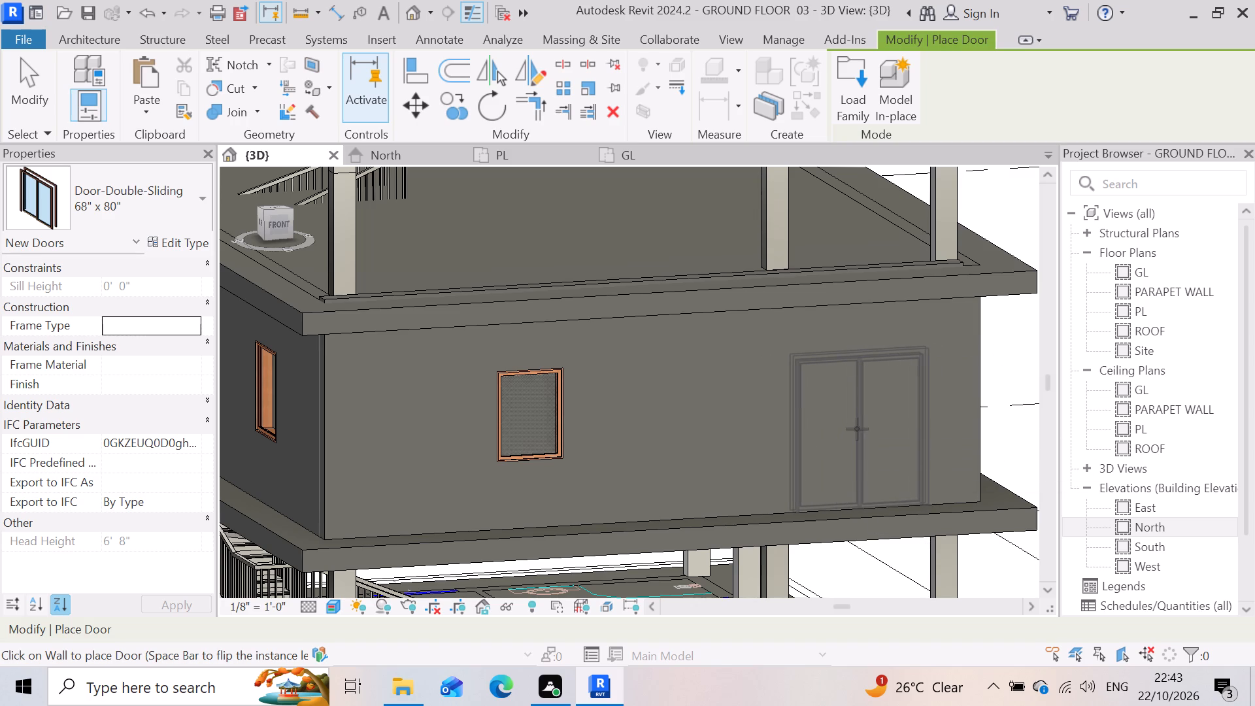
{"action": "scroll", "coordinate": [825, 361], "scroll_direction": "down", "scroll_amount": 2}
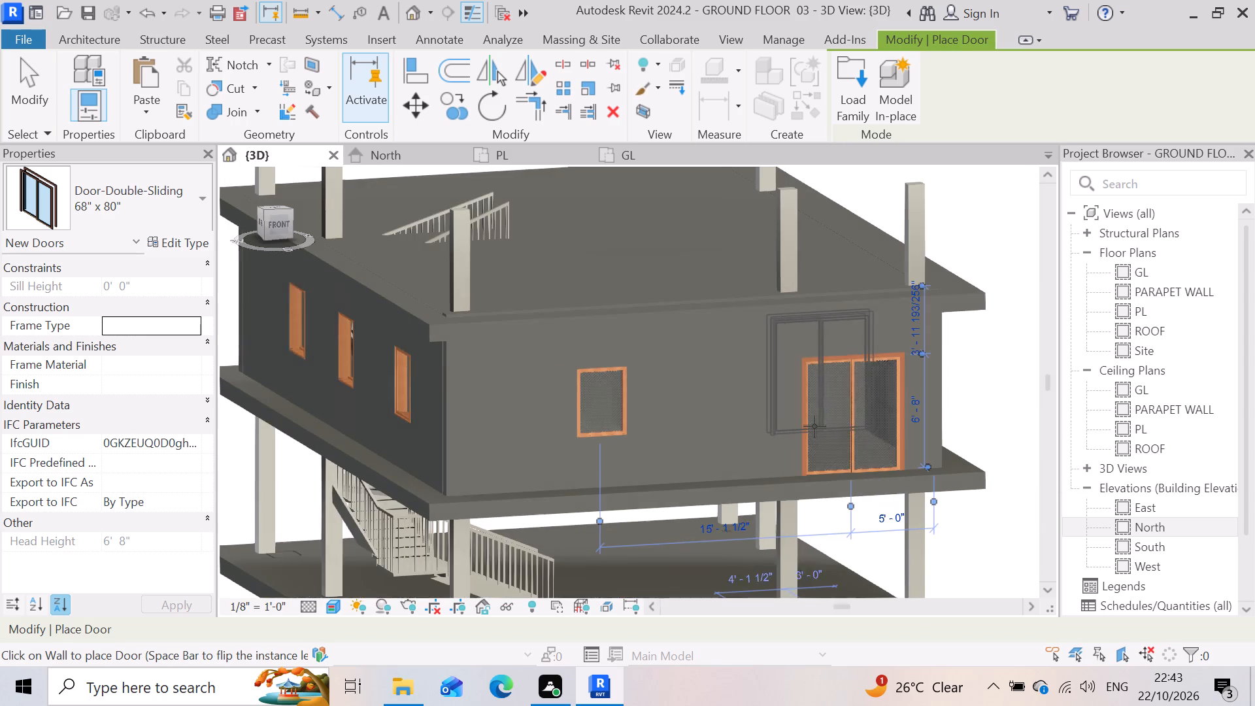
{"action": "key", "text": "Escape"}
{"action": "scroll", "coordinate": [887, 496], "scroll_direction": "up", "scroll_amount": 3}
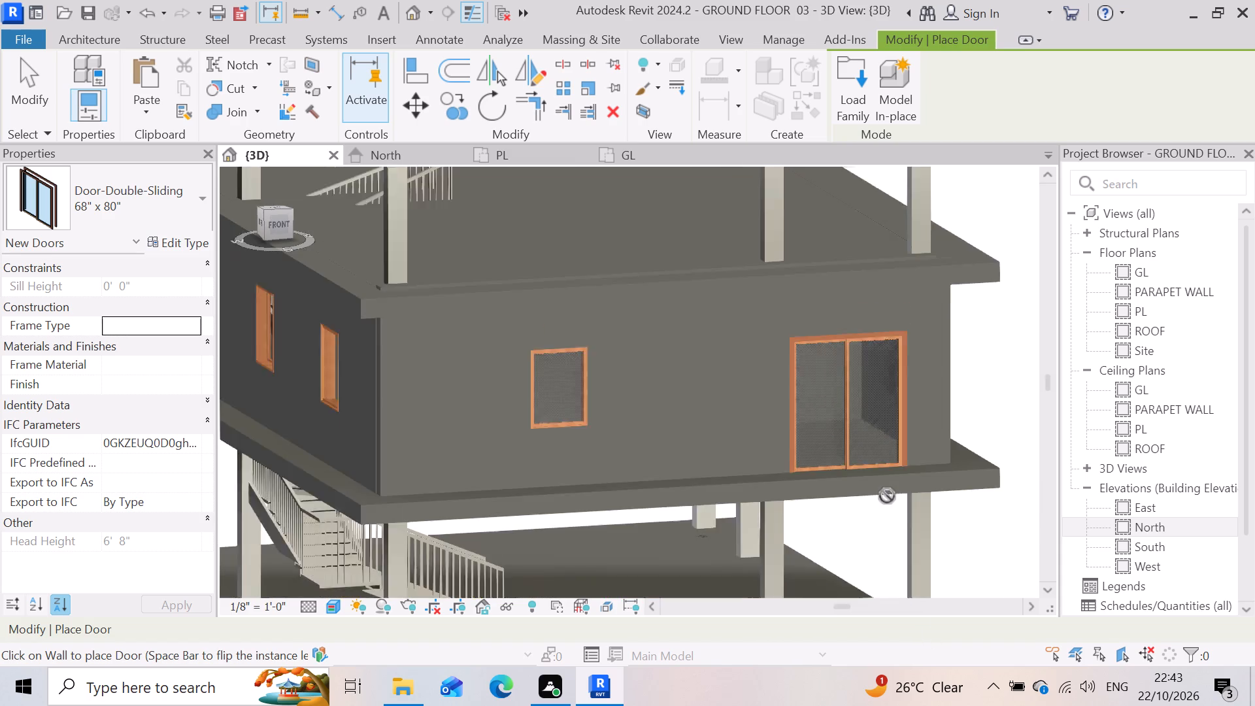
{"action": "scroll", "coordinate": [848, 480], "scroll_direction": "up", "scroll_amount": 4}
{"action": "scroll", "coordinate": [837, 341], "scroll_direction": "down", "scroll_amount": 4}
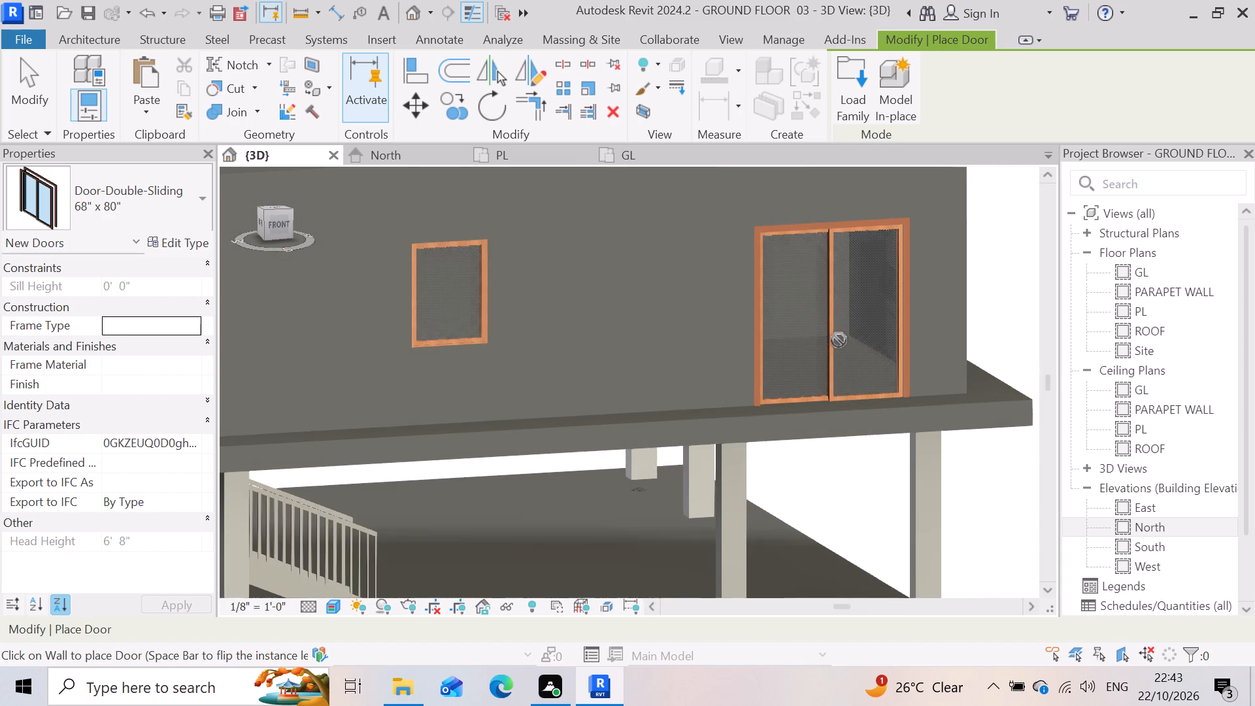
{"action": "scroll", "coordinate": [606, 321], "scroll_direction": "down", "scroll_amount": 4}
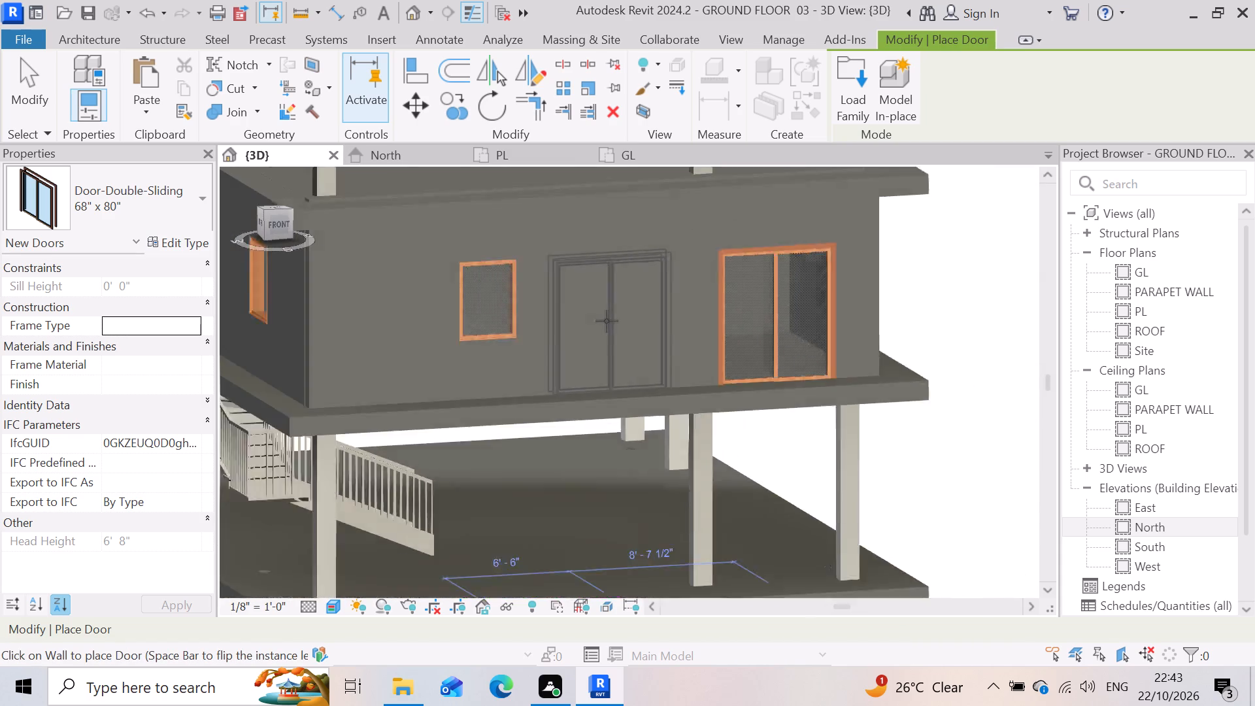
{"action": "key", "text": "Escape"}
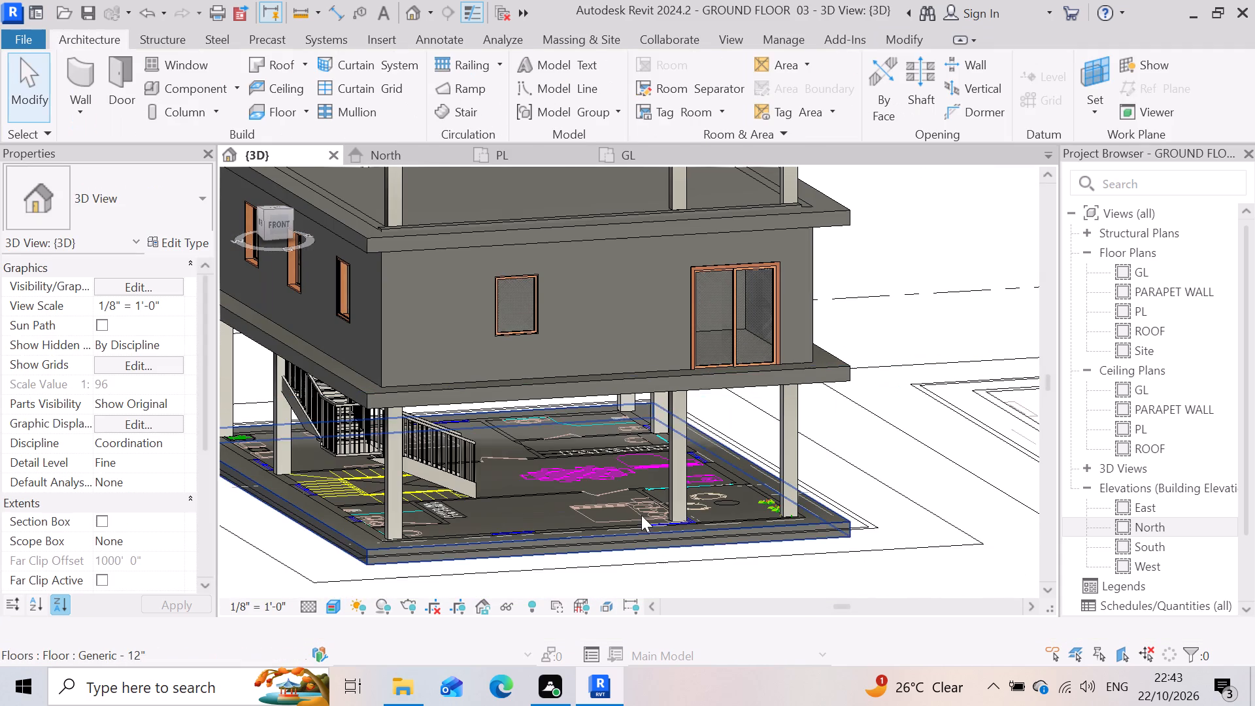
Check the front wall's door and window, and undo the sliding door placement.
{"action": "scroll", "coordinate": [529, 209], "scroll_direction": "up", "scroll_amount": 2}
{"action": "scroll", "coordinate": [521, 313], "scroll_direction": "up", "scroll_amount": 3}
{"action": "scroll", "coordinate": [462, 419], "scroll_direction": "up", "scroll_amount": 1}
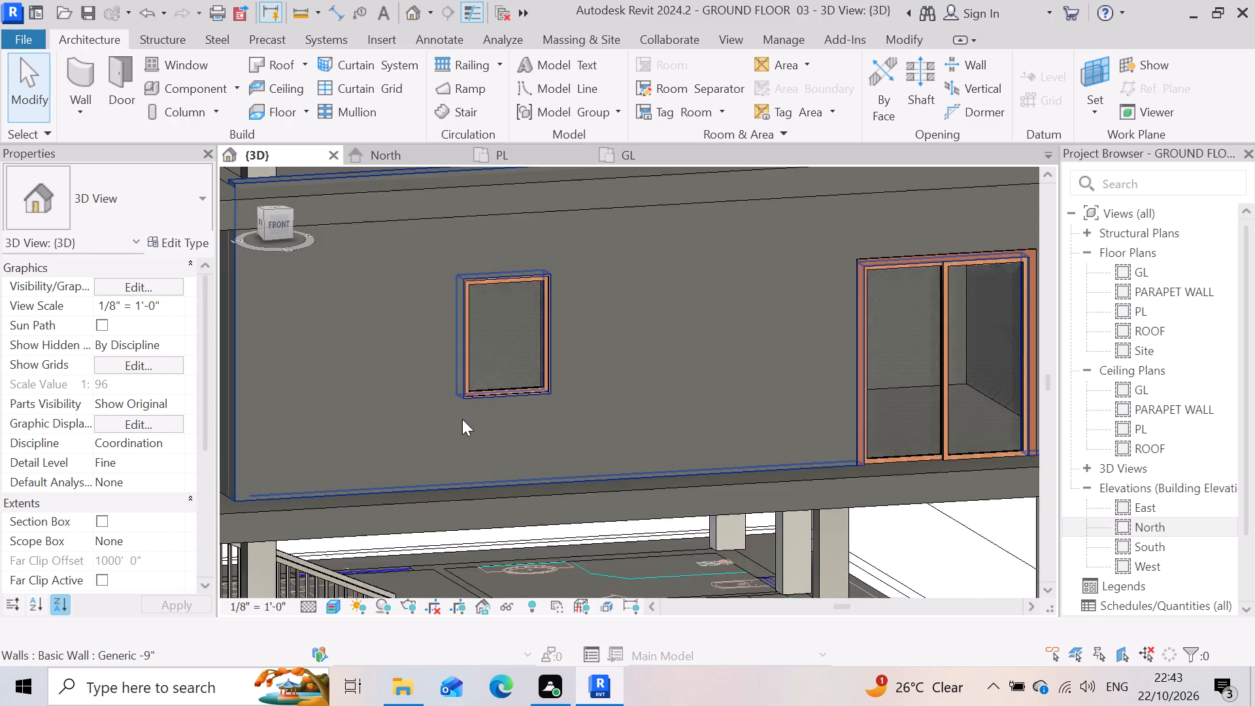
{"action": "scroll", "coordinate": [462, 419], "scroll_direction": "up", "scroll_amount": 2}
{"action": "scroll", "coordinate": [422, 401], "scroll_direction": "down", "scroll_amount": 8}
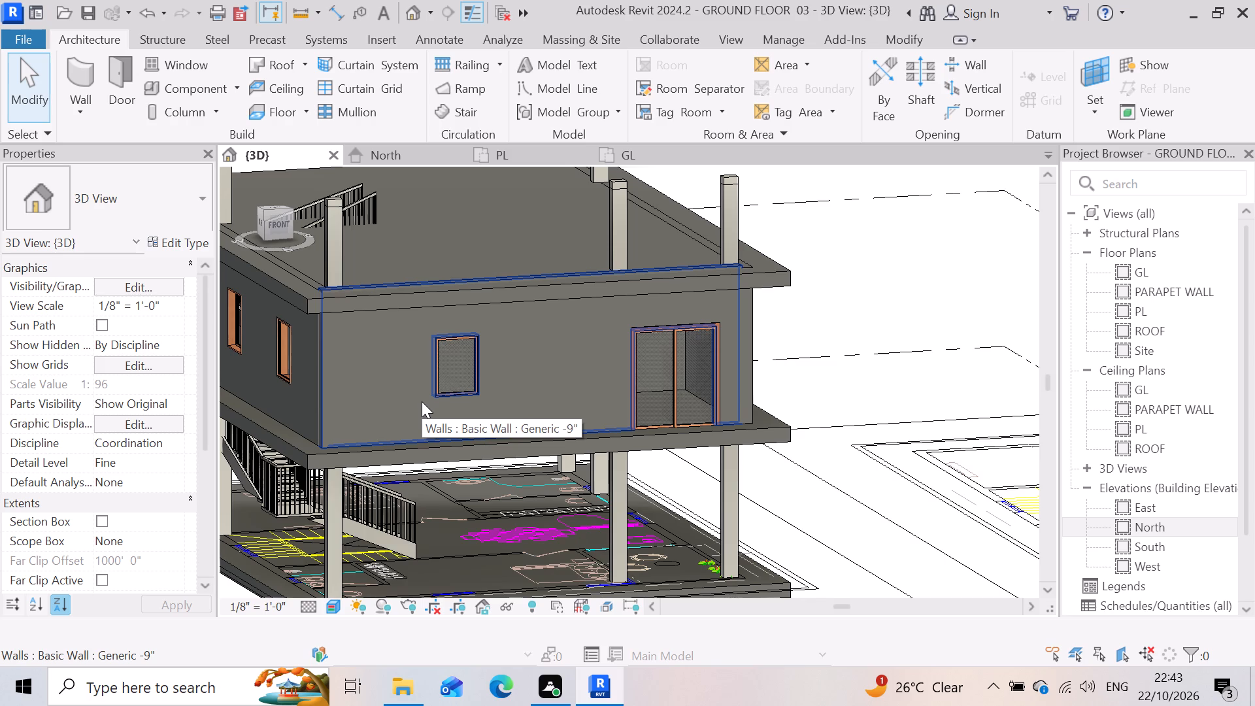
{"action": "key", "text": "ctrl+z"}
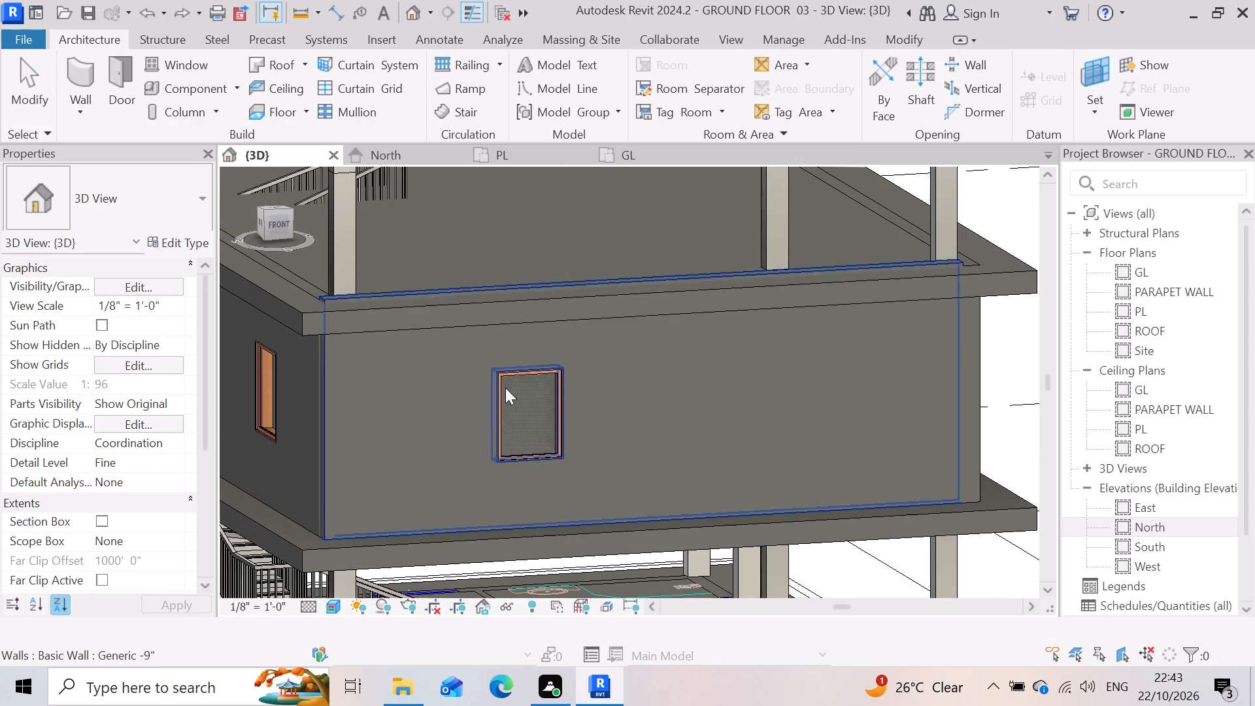
Place a 68" x 80" Door-Double-Sliding in the front wall, centred about 4'-6" from the end farther from the remaining window.
{"action": "left_click", "coordinate": [125, 65]}
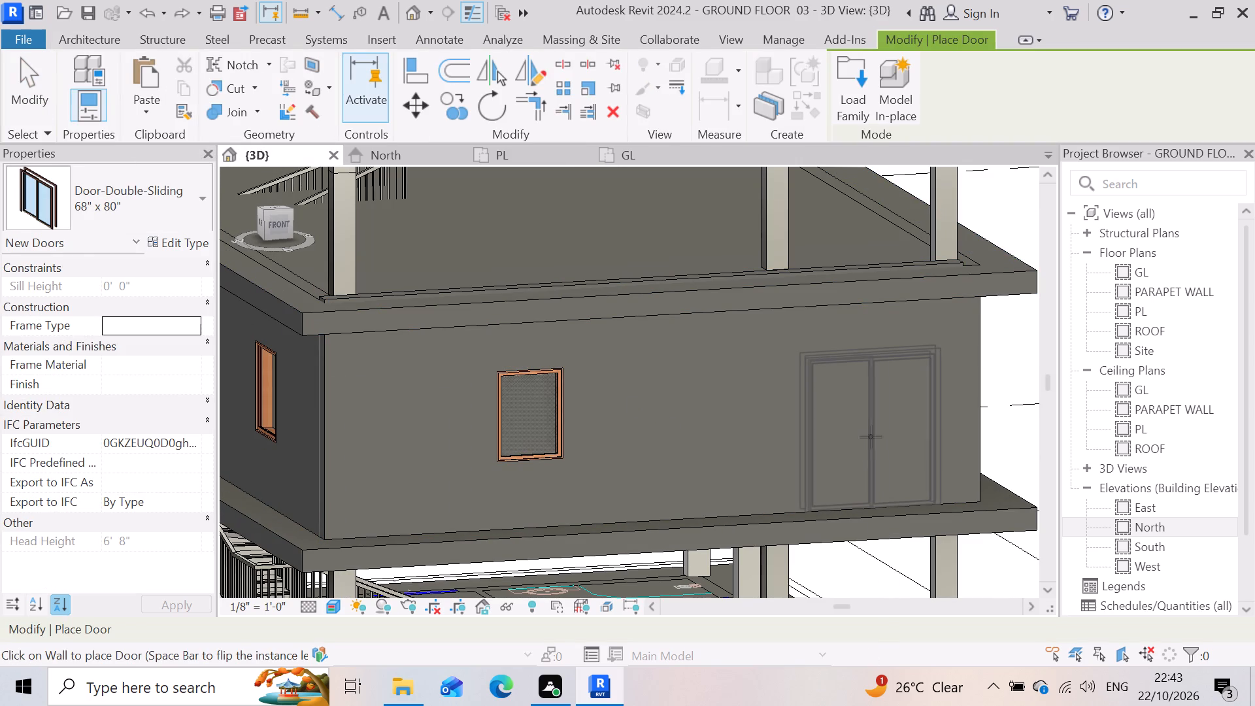
{"action": "scroll", "coordinate": [869, 391], "scroll_direction": "up", "scroll_amount": 3}
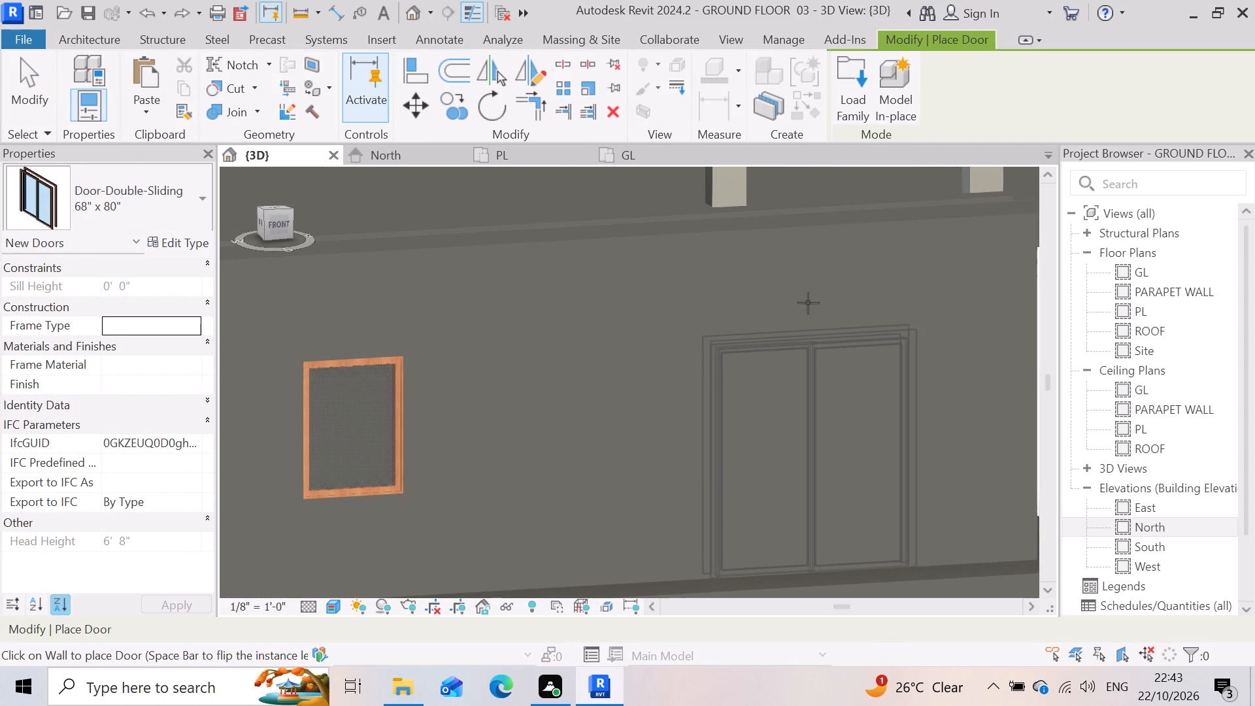
{"action": "scroll", "coordinate": [886, 326], "scroll_direction": "down", "scroll_amount": 4}
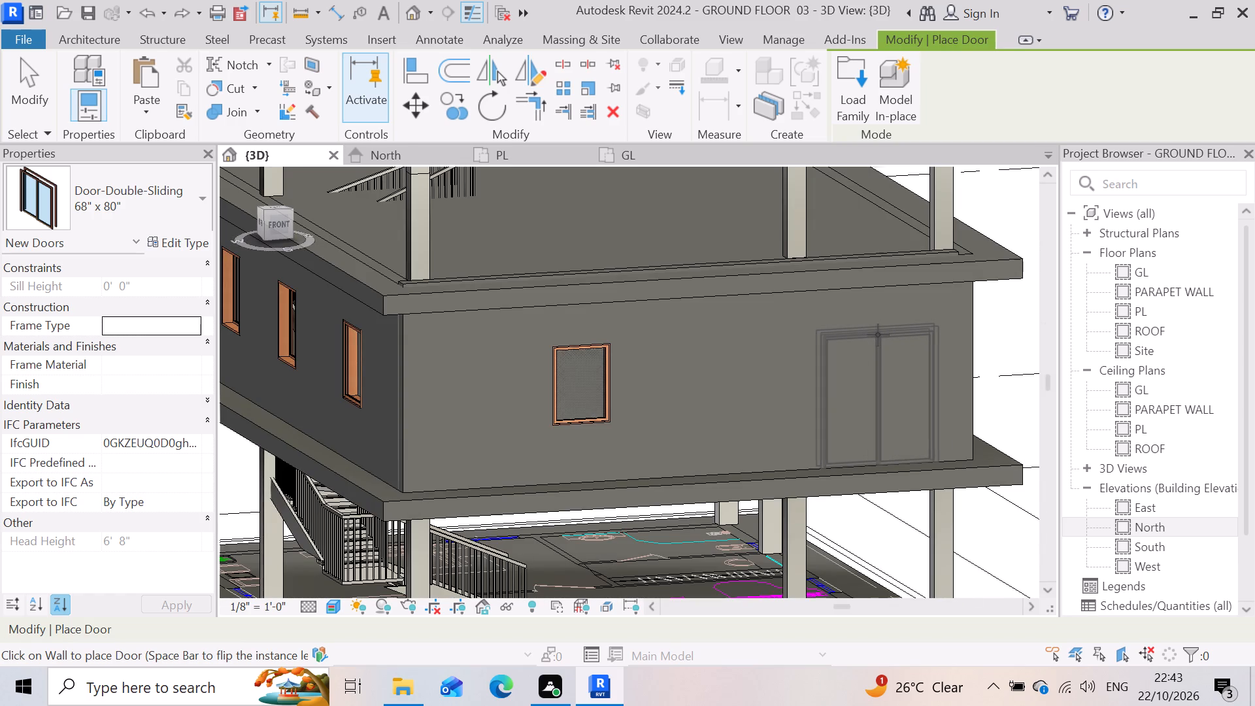
{"action": "left_click", "coordinate": [878, 335]}
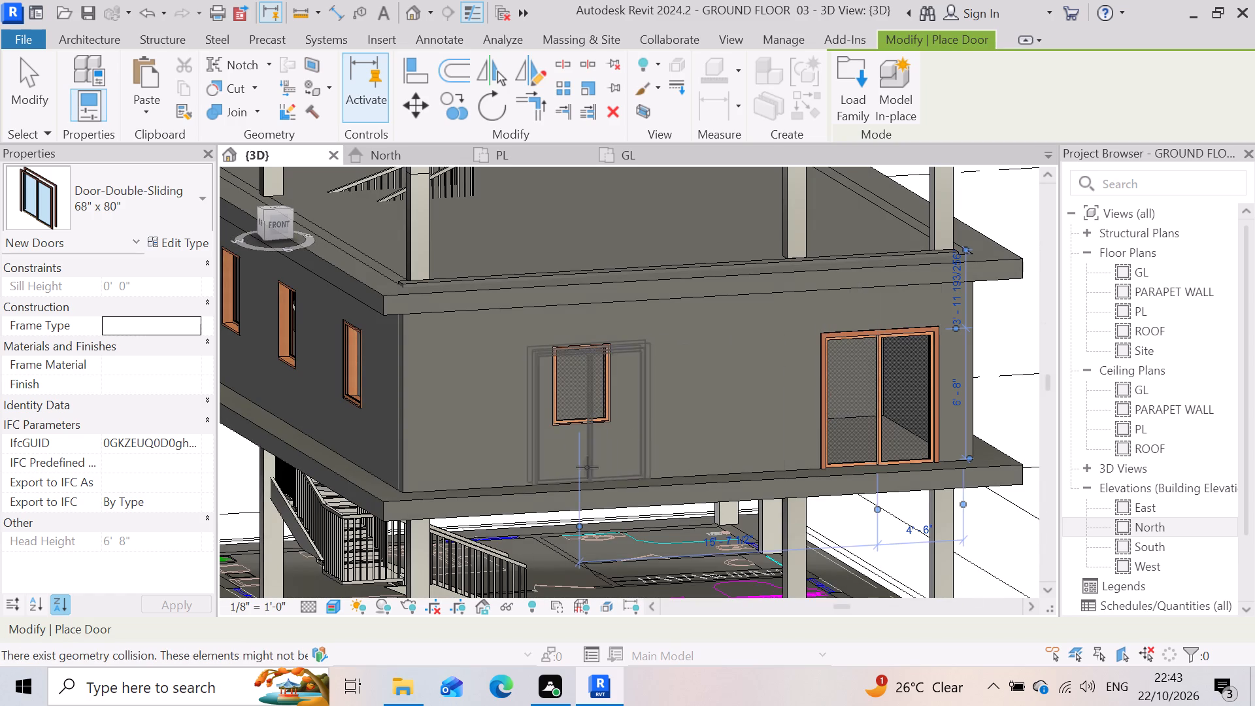
{"action": "key", "text": "Escape"}
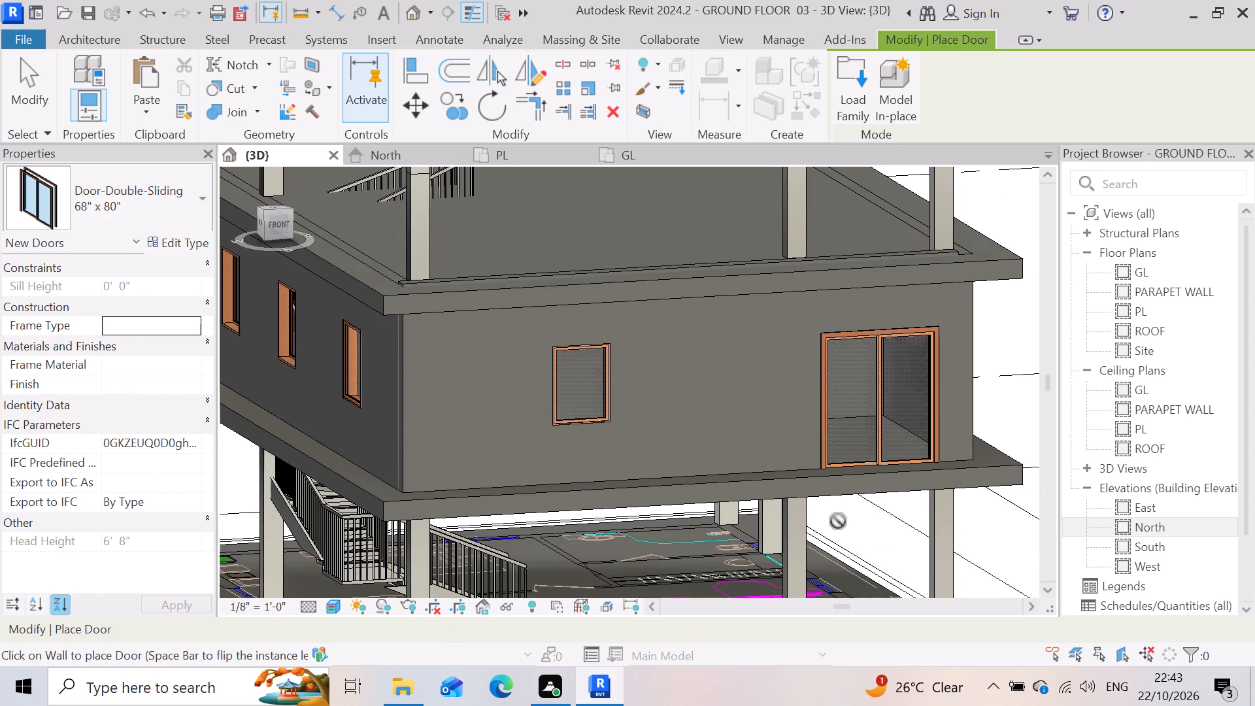
Examine the front wall's sliding door and window up close and against the whole building.
{"action": "scroll", "coordinate": [824, 514], "scroll_direction": "up", "scroll_amount": 4}
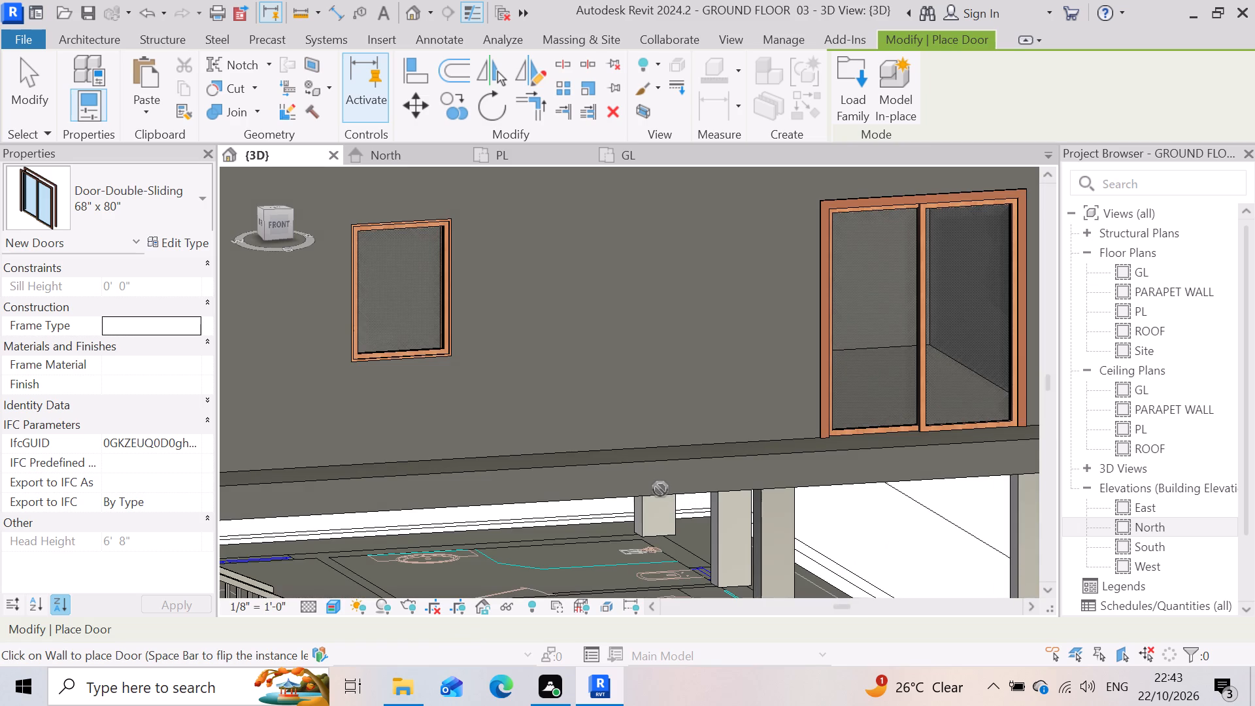
{"action": "scroll", "coordinate": [848, 492], "scroll_direction": "down", "scroll_amount": 6}
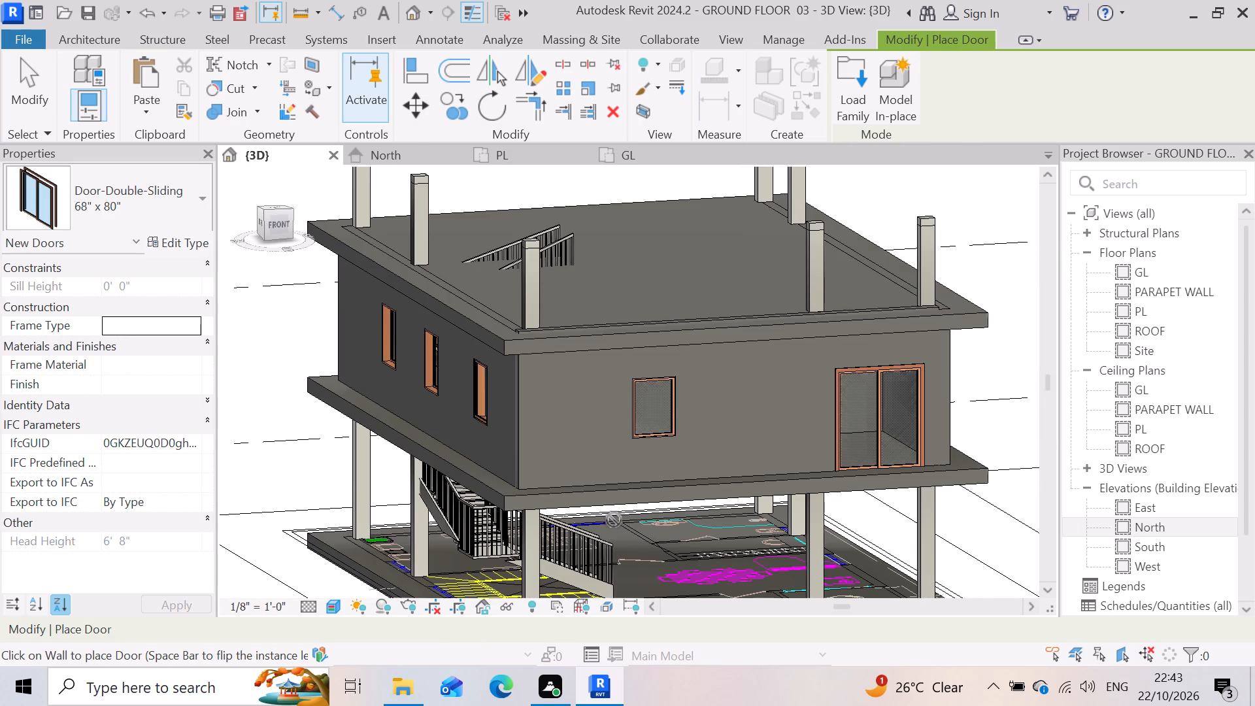
{"action": "scroll", "coordinate": [614, 520], "scroll_direction": "up", "scroll_amount": 2}
{"action": "scroll", "coordinate": [614, 520], "scroll_direction": "down", "scroll_amount": 2}
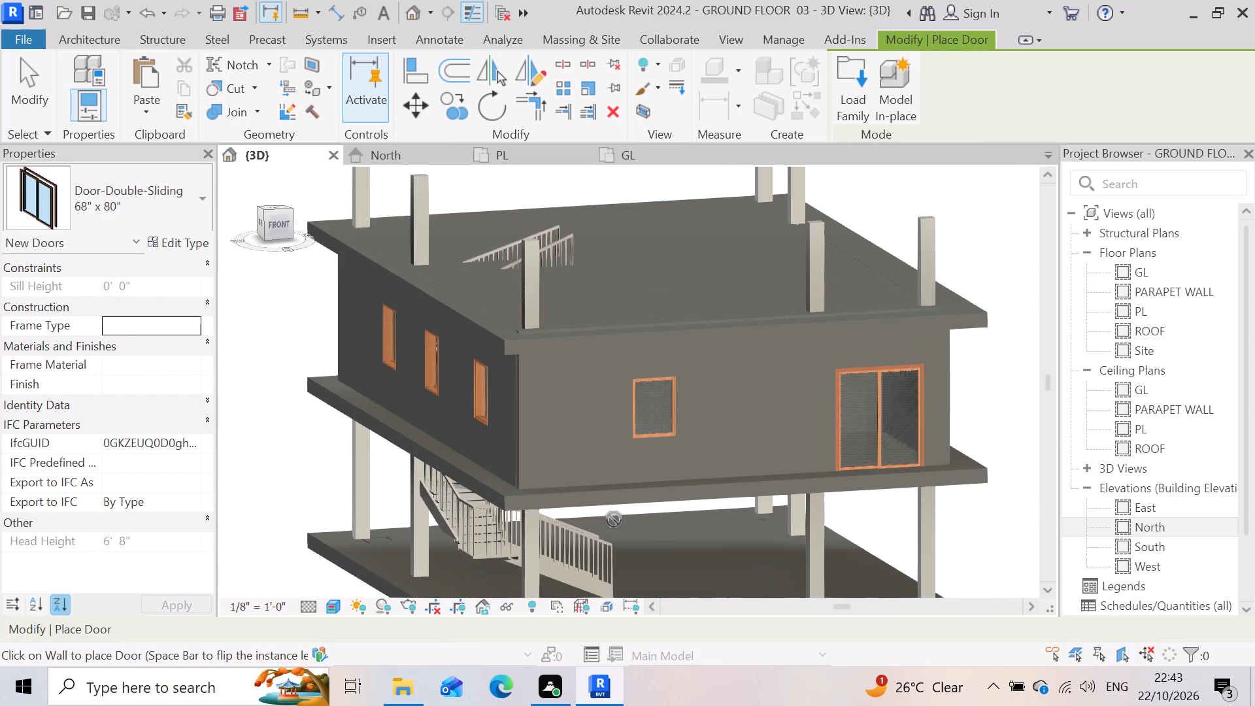
{"action": "scroll", "coordinate": [614, 520], "scroll_direction": "down", "scroll_amount": 4}
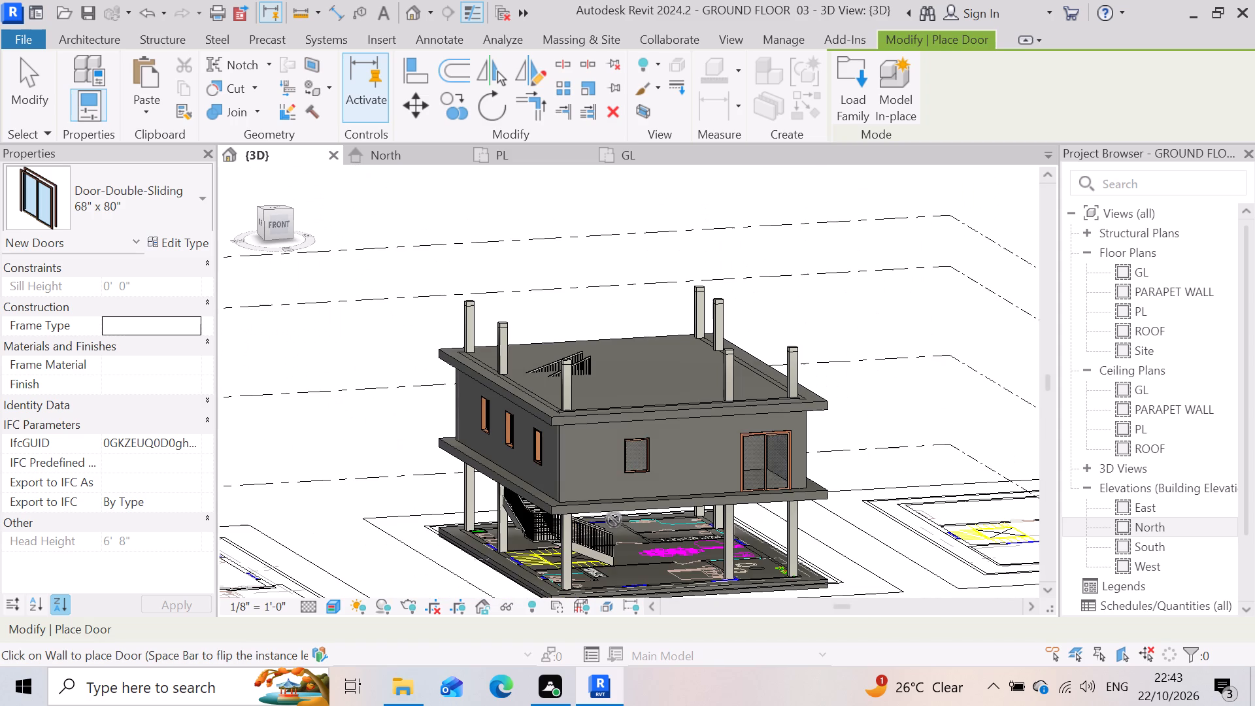
{"action": "scroll", "coordinate": [648, 530], "scroll_direction": "up", "scroll_amount": 2}
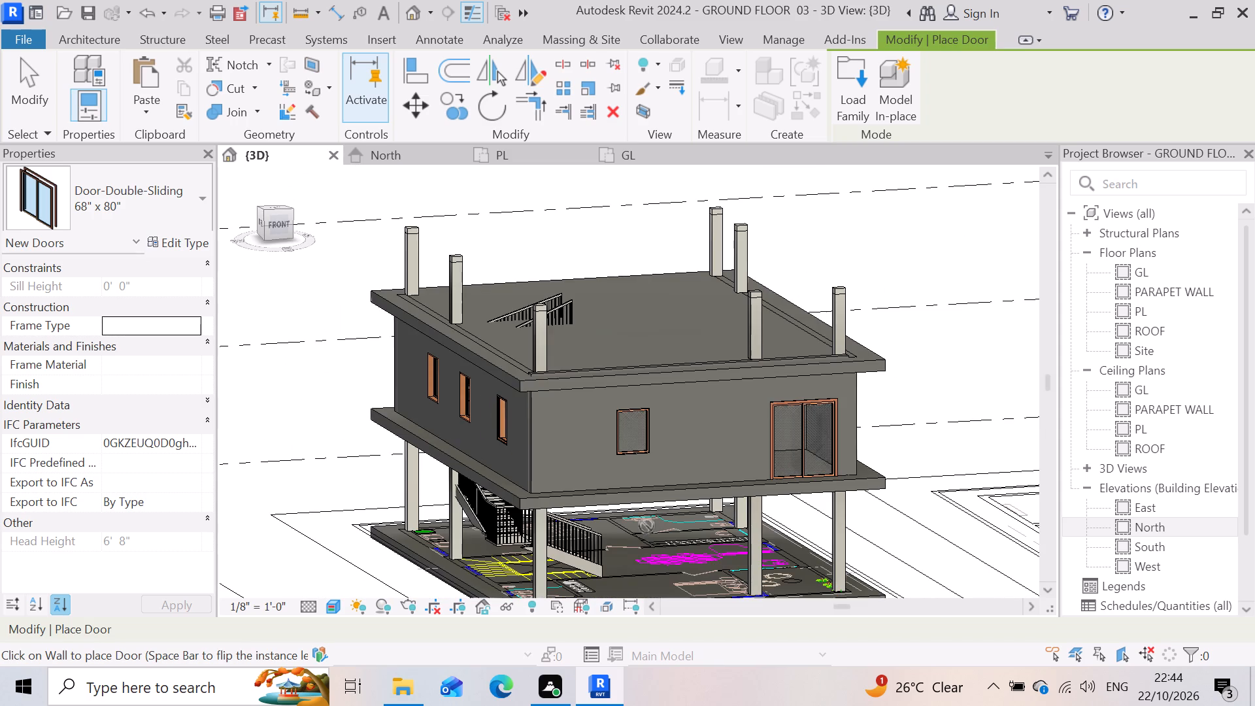
{"action": "scroll", "coordinate": [644, 515], "scroll_direction": "up", "scroll_amount": 3}
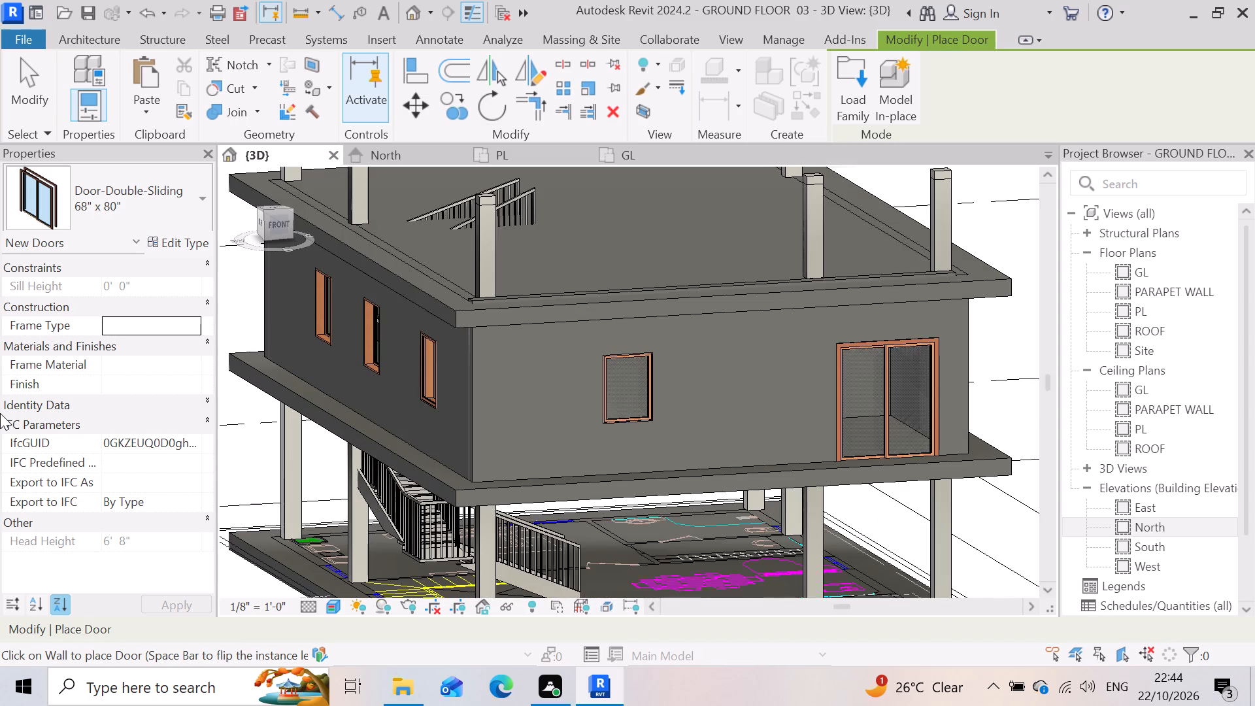
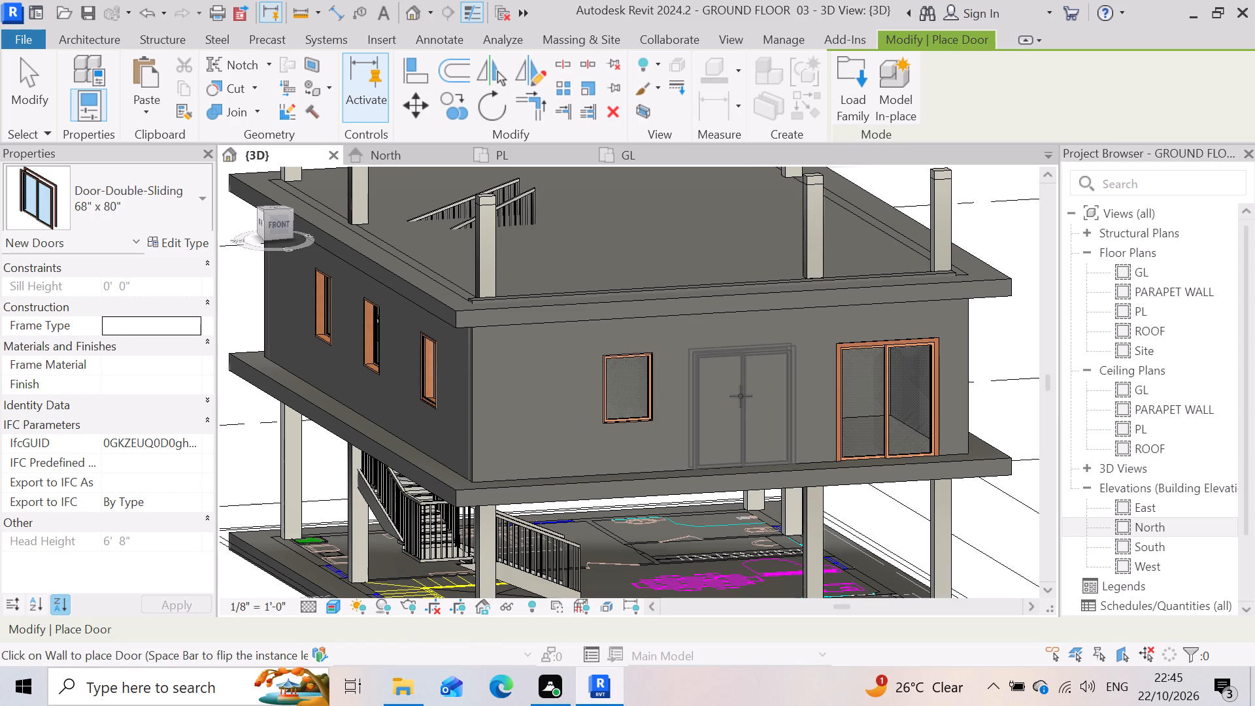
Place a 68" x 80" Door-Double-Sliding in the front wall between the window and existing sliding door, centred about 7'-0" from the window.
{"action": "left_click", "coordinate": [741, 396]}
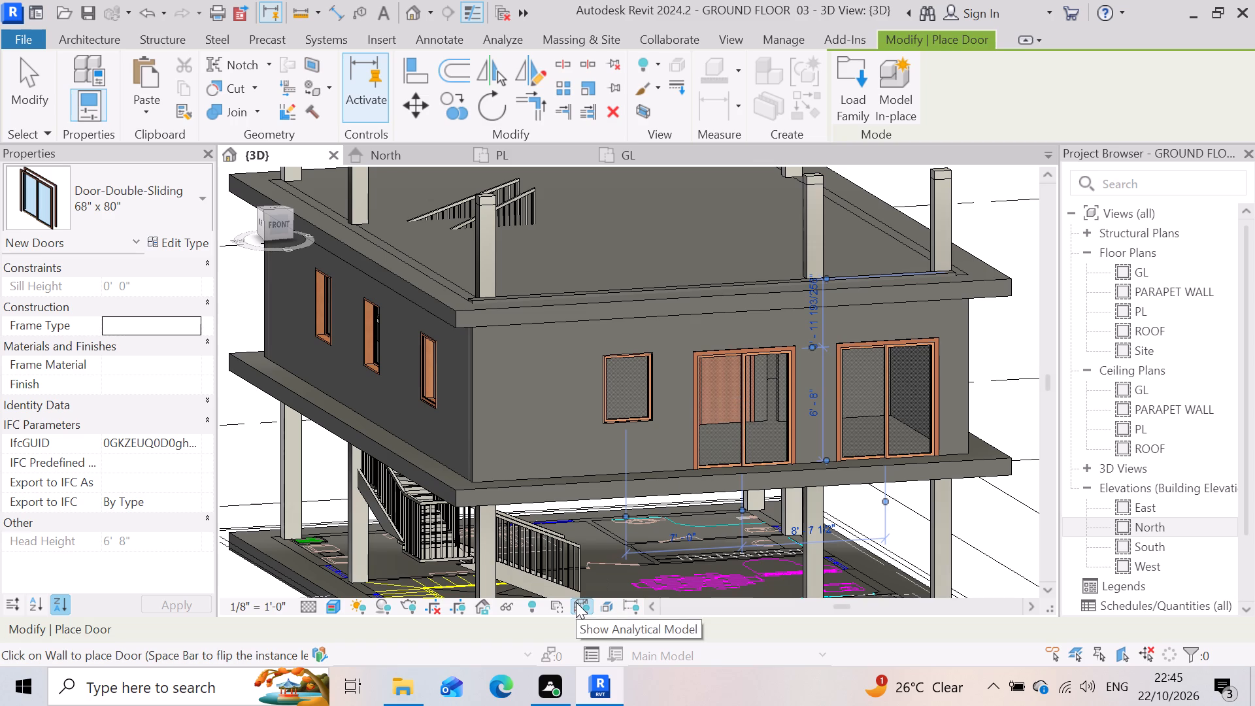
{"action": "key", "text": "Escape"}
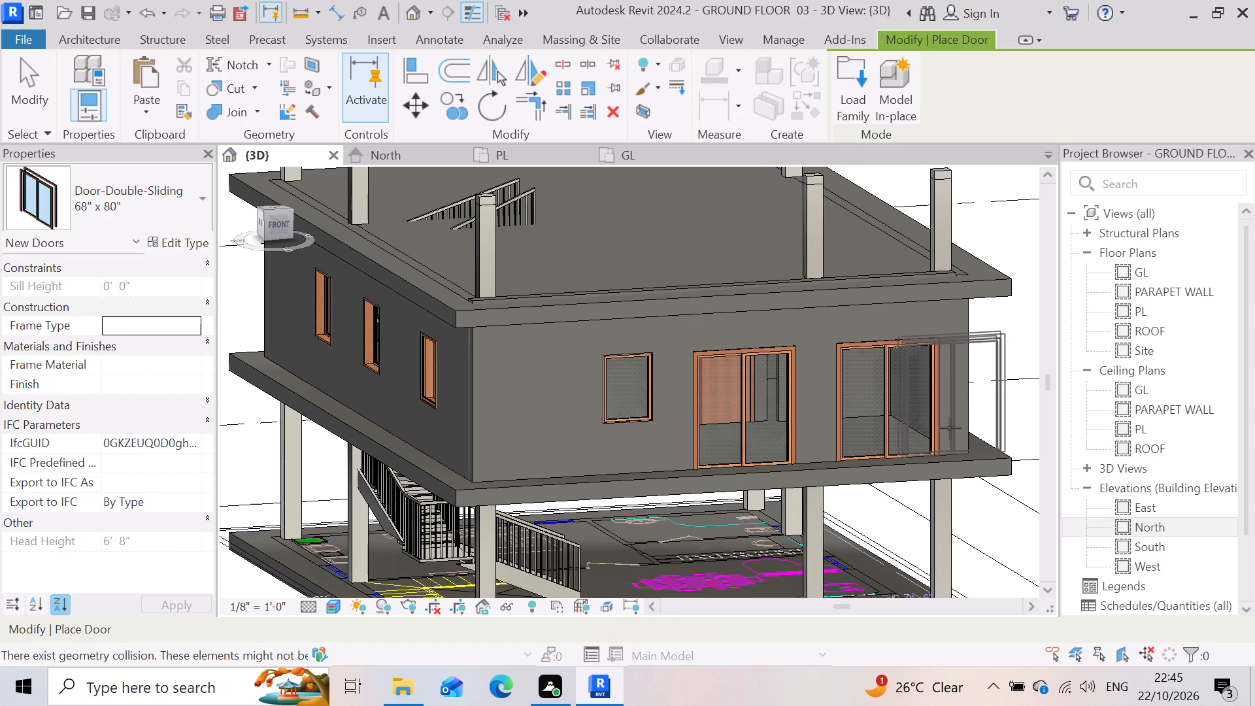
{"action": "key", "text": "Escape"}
Delete the front wall's sliding door nearest the wall end farther from the window.
{"action": "left_click", "coordinate": [865, 346]}
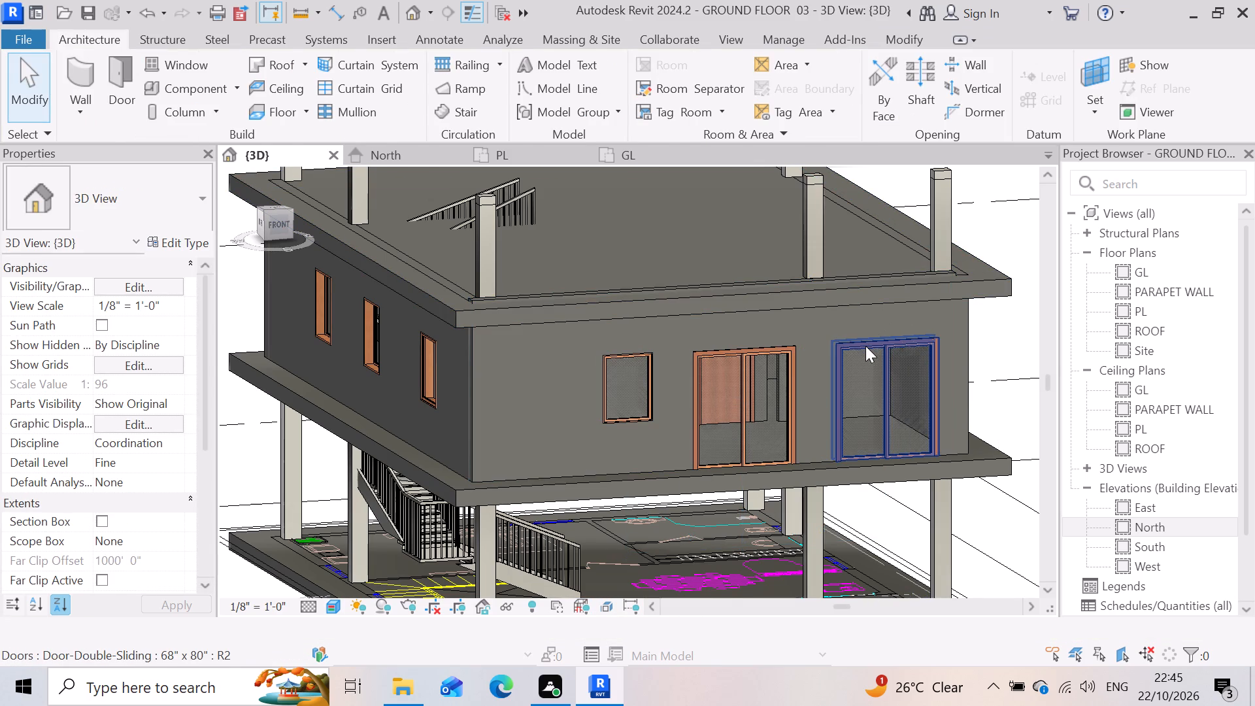
{"action": "key", "text": "Delete"}
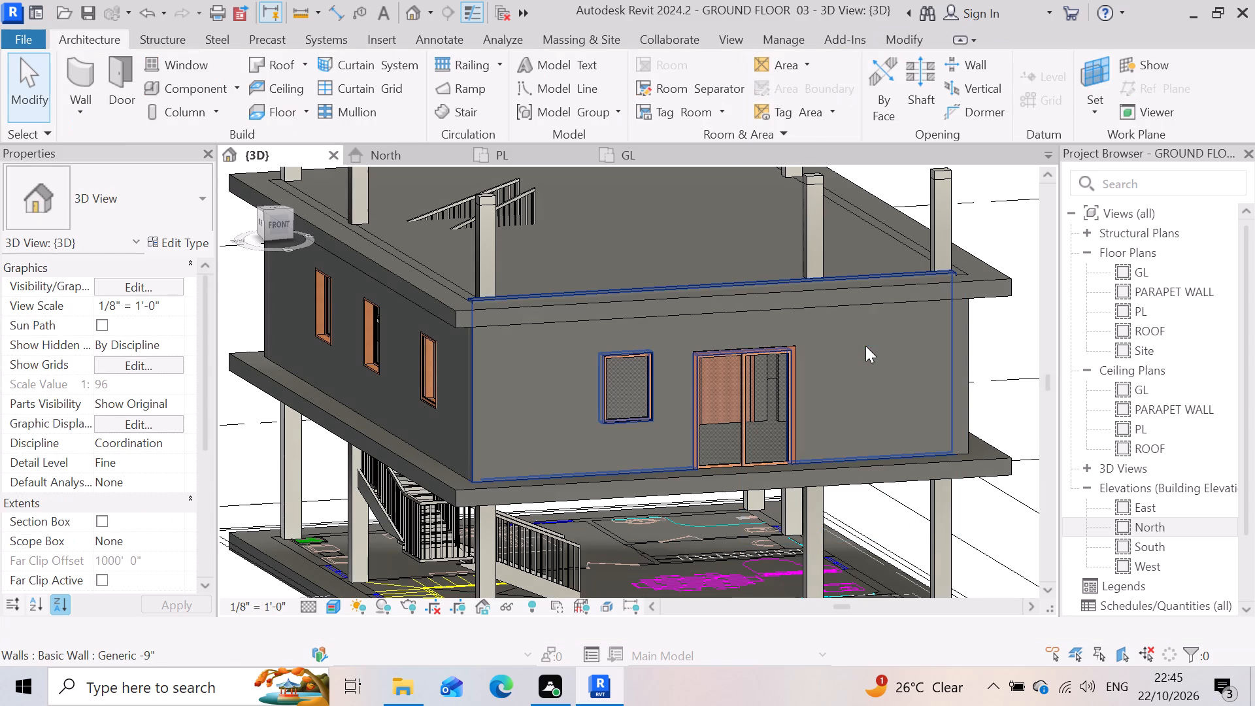
Copy the front wall's 3' x 4' fixed window about 16'-6" along the wall, past the sliding door.
{"action": "scroll", "coordinate": [629, 418], "scroll_direction": "up", "scroll_amount": 3}
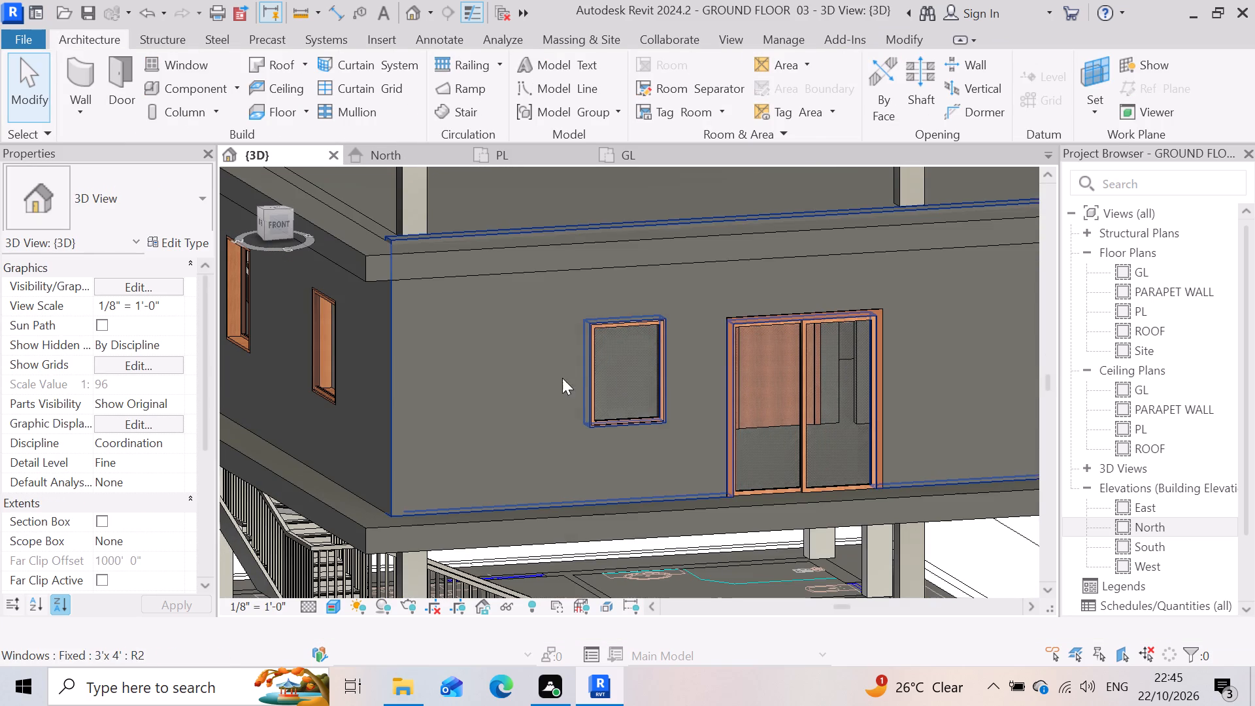
{"action": "left_click", "coordinate": [584, 366]}
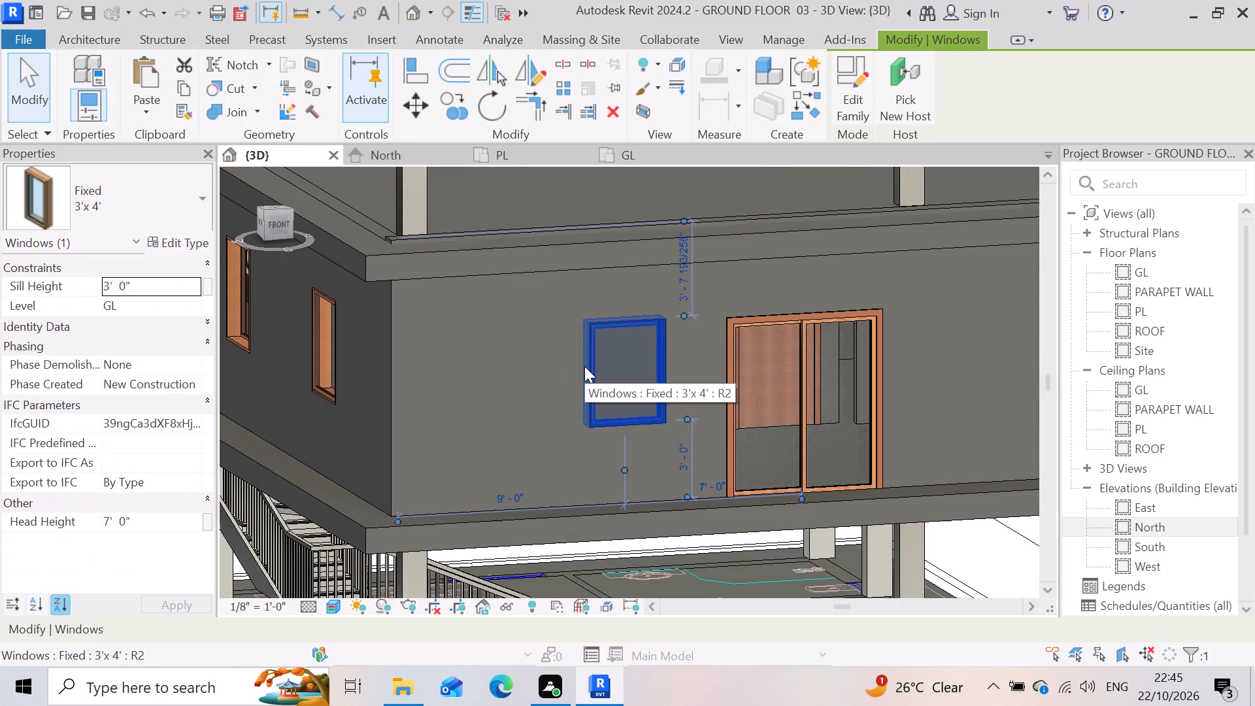
{"action": "left_click", "coordinate": [455, 118]}
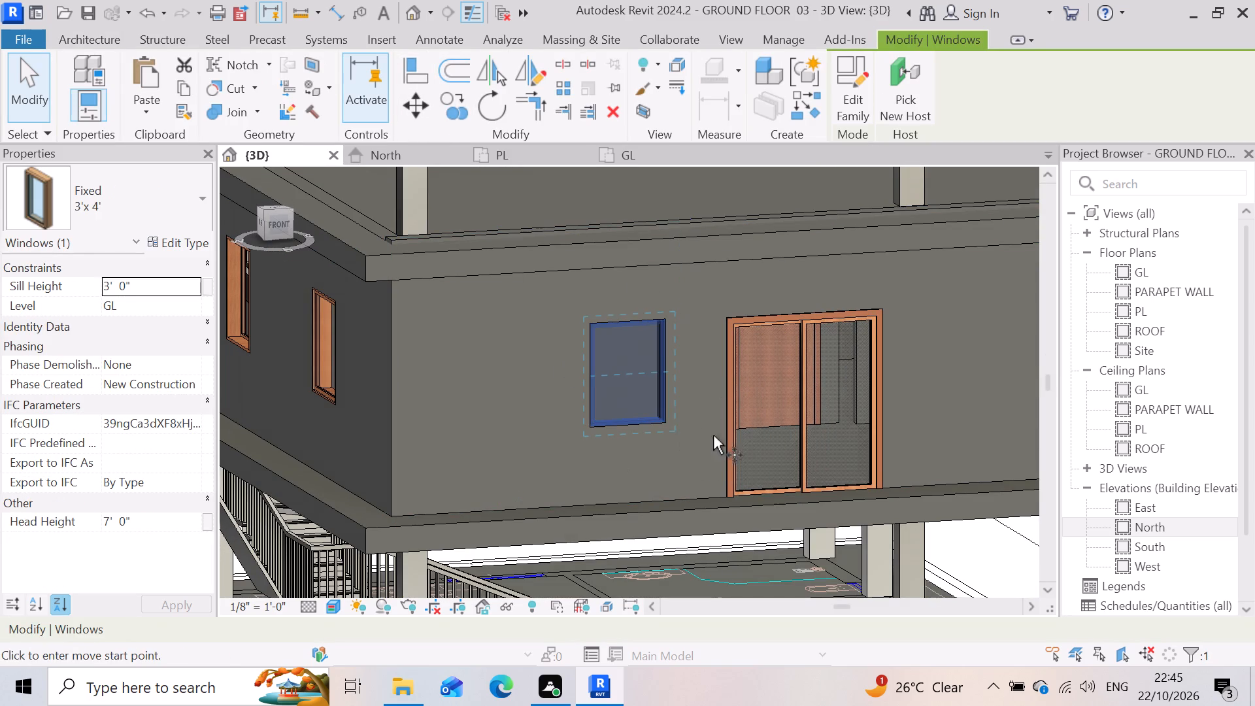
{"action": "left_click", "coordinate": [661, 420]}
{"action": "scroll", "coordinate": [660, 435], "scroll_direction": "down", "scroll_amount": 3}
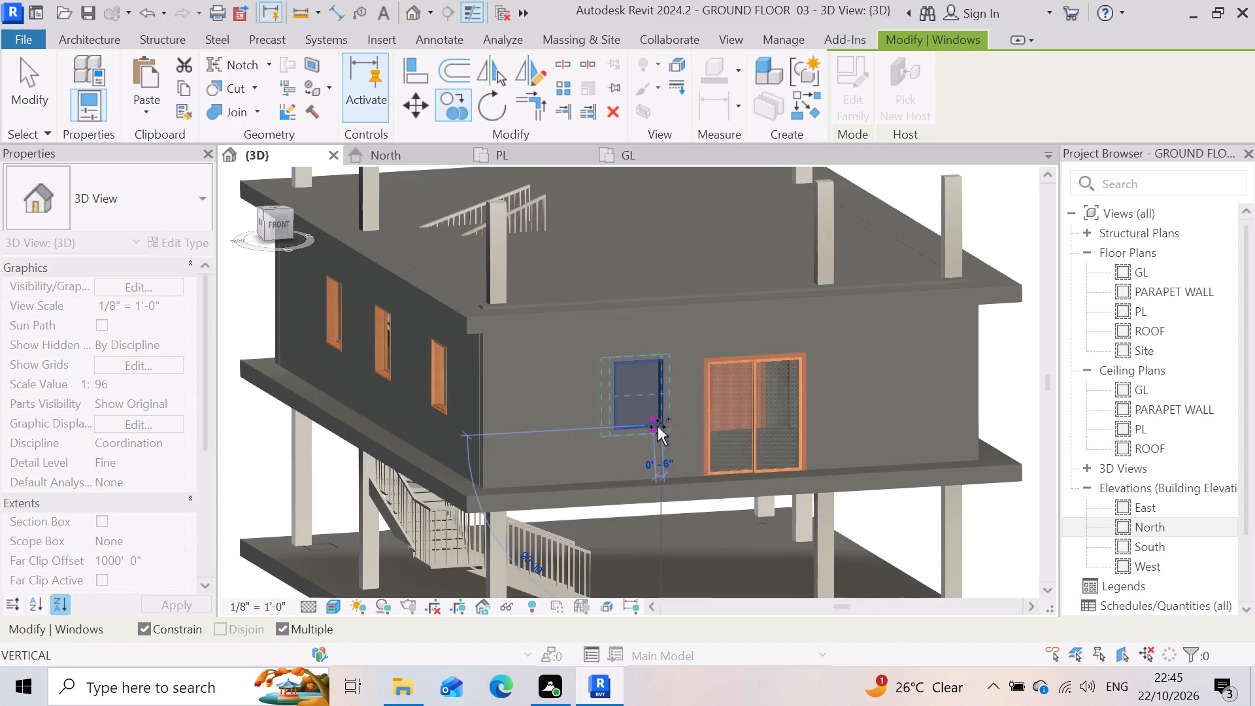
{"action": "left_click", "coordinate": [934, 441]}
{"action": "scroll", "coordinate": [818, 453], "scroll_direction": "down", "scroll_amount": 5}
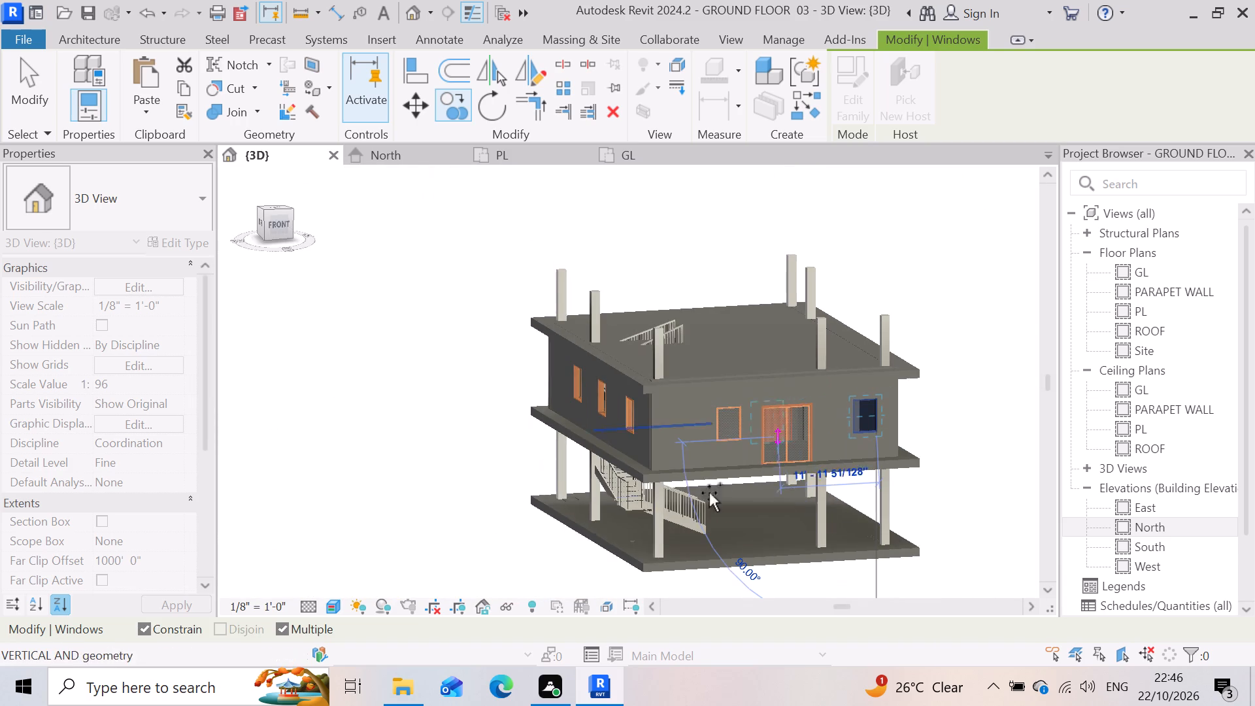
{"action": "key", "text": "Escape"}
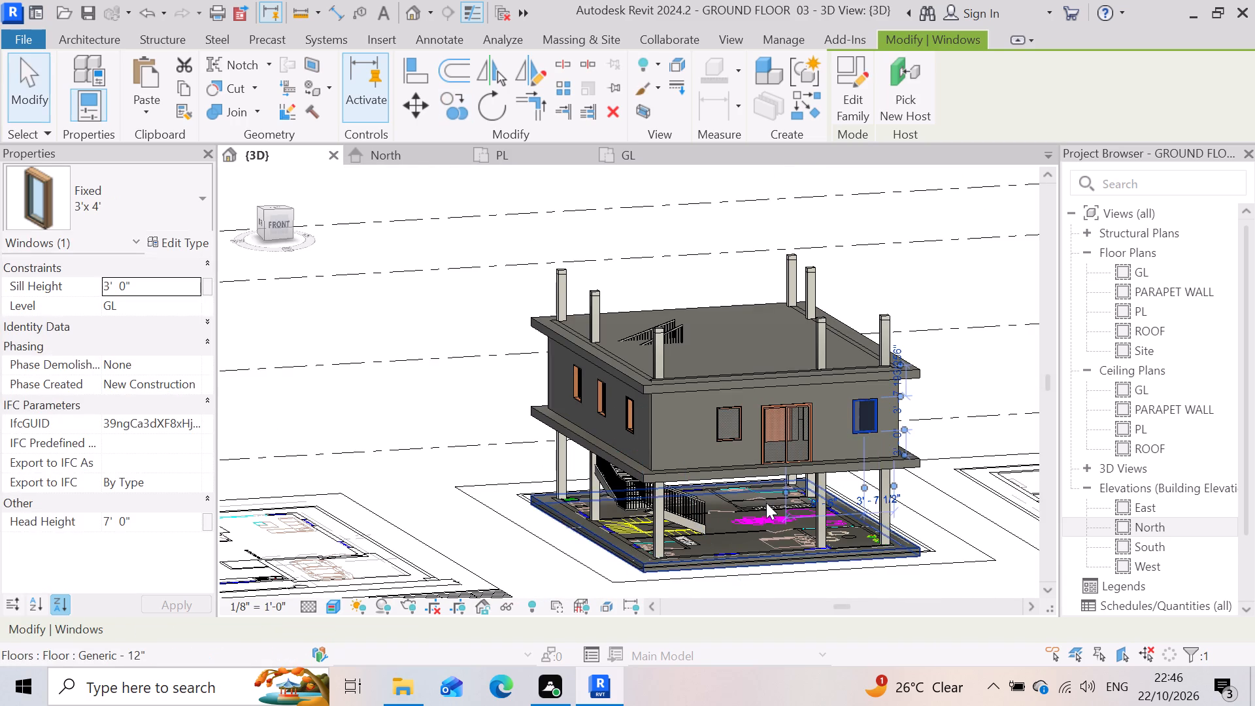
Examine the two windows and sliding door of the front wall up close and against the whole building.
{"action": "scroll", "coordinate": [880, 384], "scroll_direction": "up", "scroll_amount": 4}
{"action": "scroll", "coordinate": [884, 453], "scroll_direction": "up", "scroll_amount": 7}
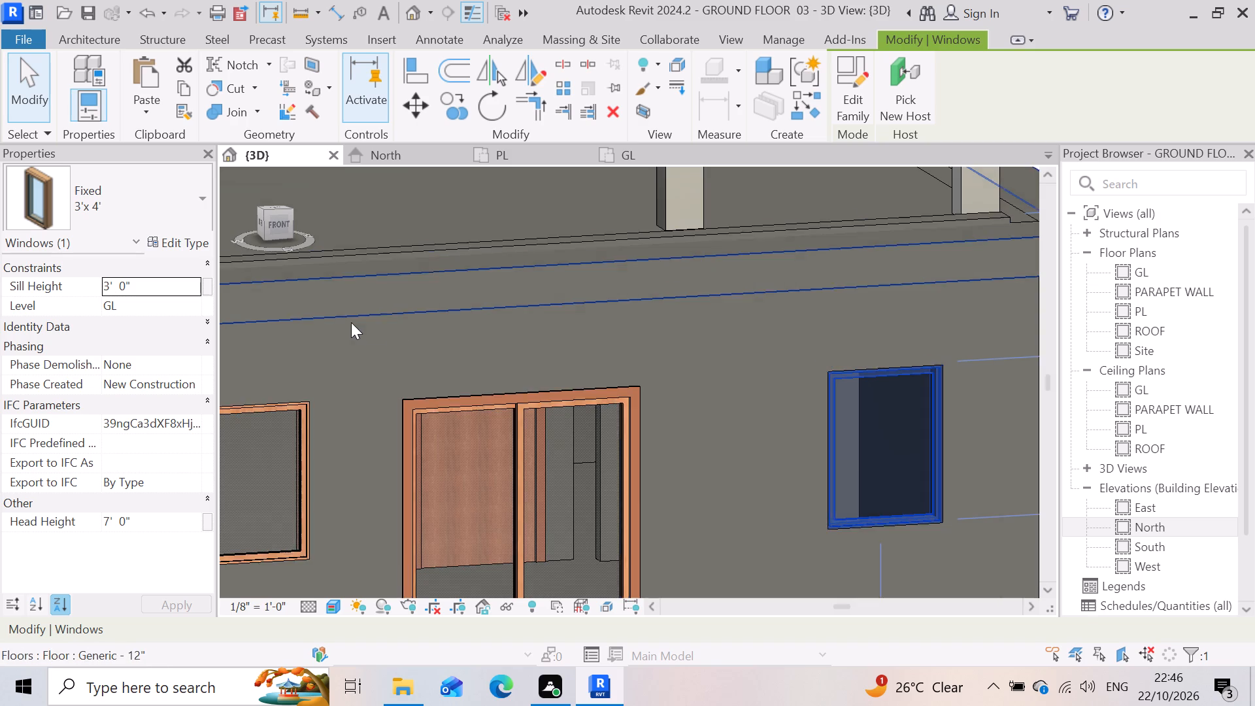
{"action": "scroll", "coordinate": [790, 416], "scroll_direction": "down", "scroll_amount": 8}
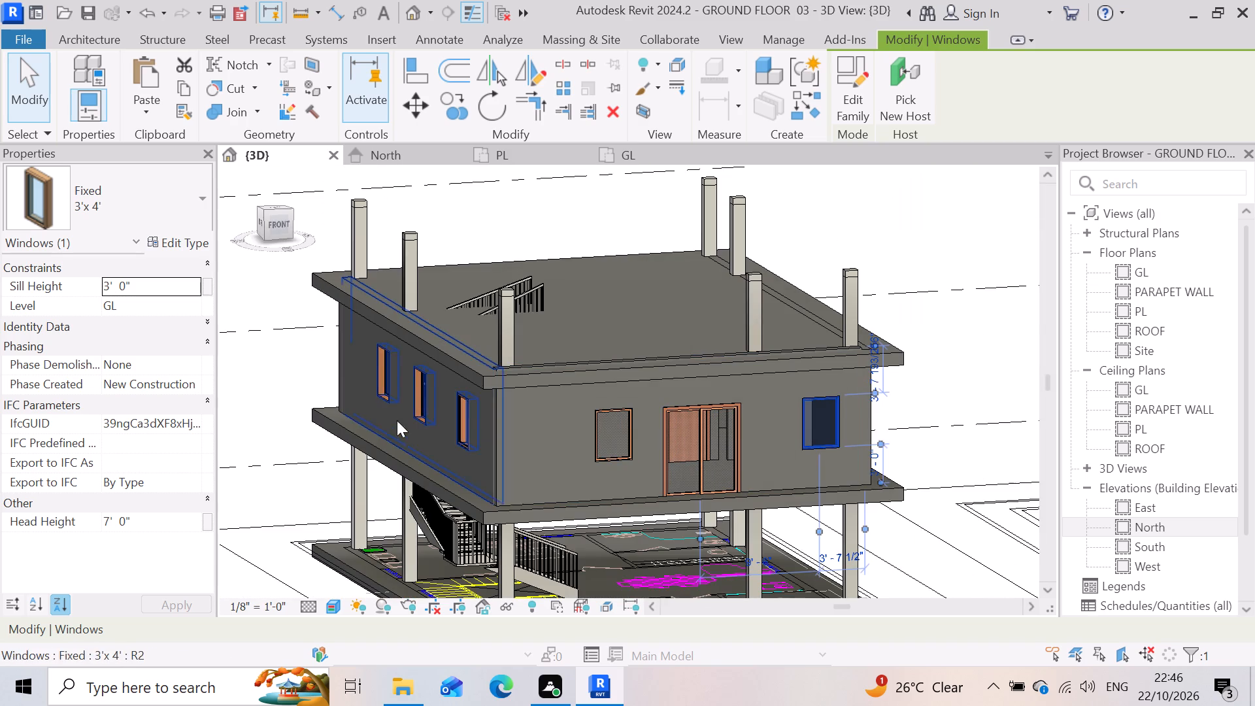
{"action": "scroll", "coordinate": [807, 458], "scroll_direction": "up", "scroll_amount": 7}
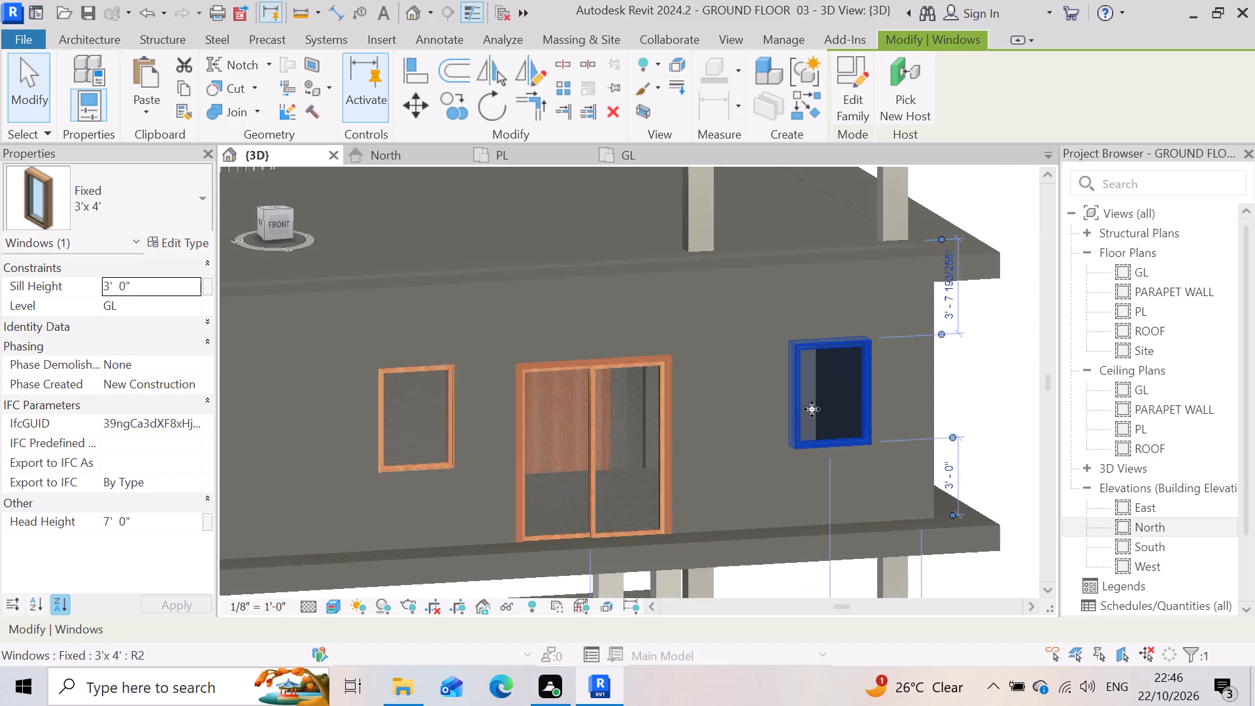
{"action": "scroll", "coordinate": [842, 390], "scroll_direction": "up", "scroll_amount": 4}
{"action": "scroll", "coordinate": [661, 358], "scroll_direction": "down", "scroll_amount": 8}
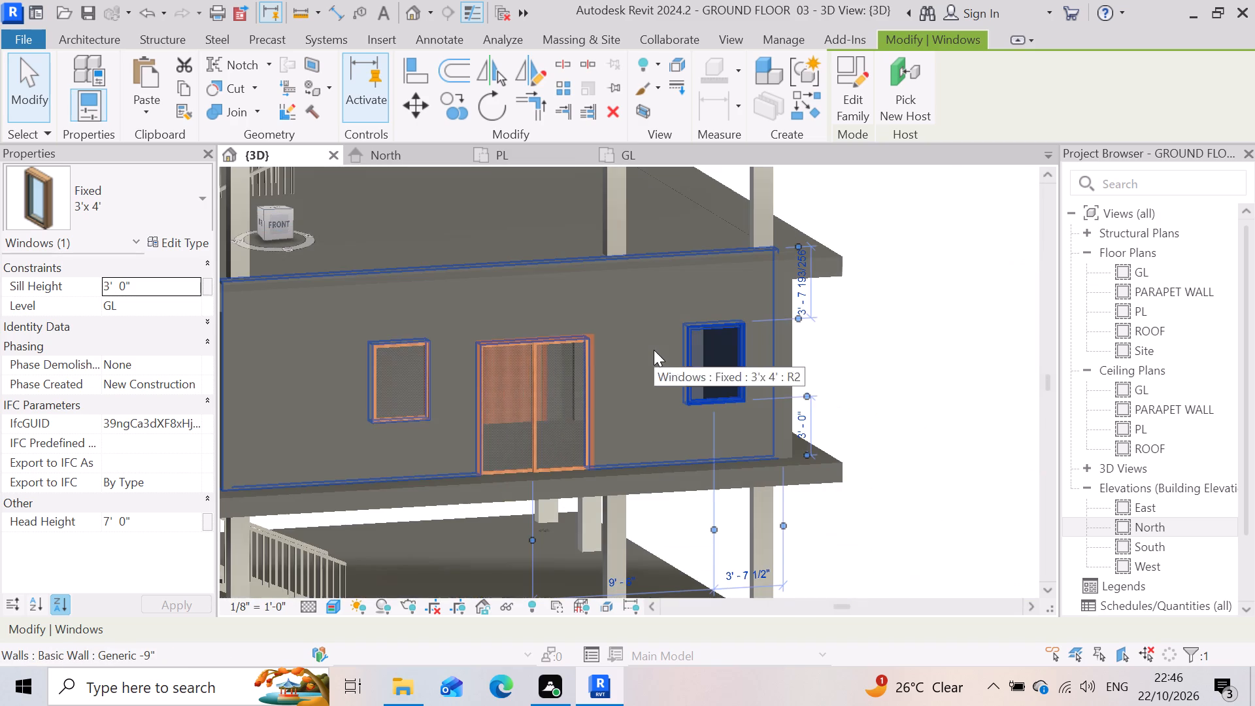
{"action": "left_click", "coordinate": [963, 541]}
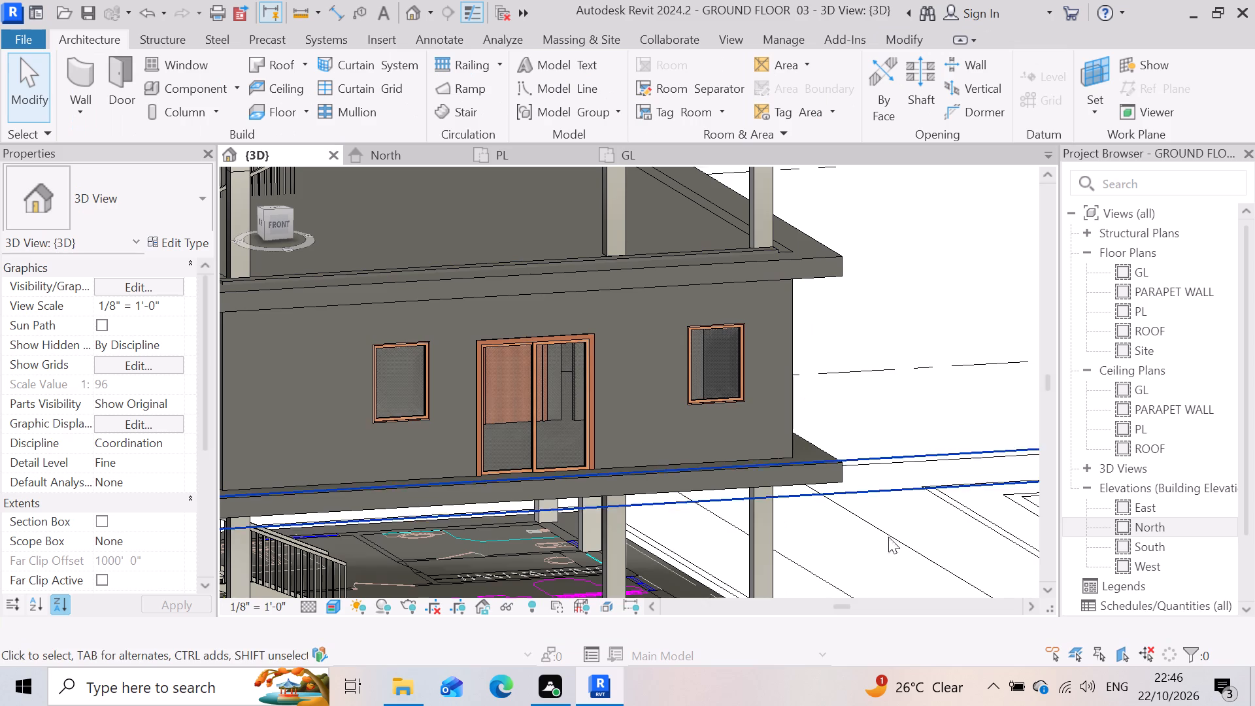
{"action": "scroll", "coordinate": [573, 366], "scroll_direction": "up", "scroll_amount": 3}
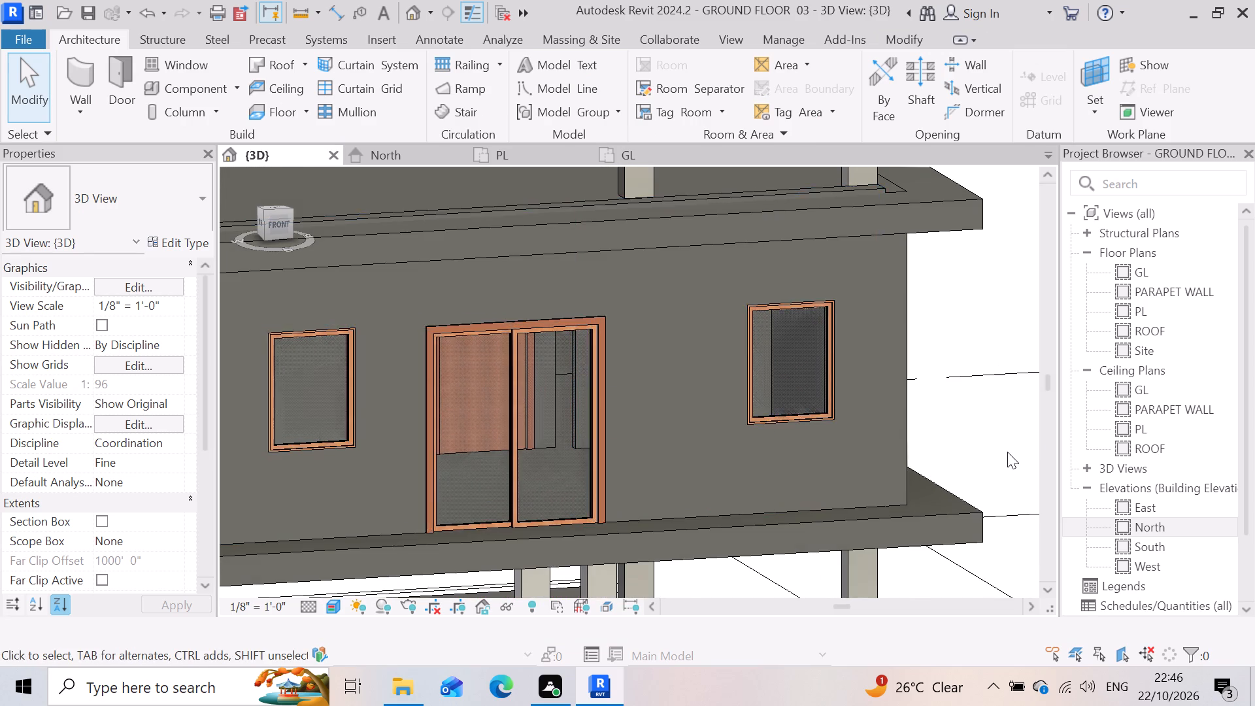
{"action": "scroll", "coordinate": [1007, 452], "scroll_direction": "down", "scroll_amount": 3}
{"action": "scroll", "coordinate": [584, 414], "scroll_direction": "up", "scroll_amount": 3}
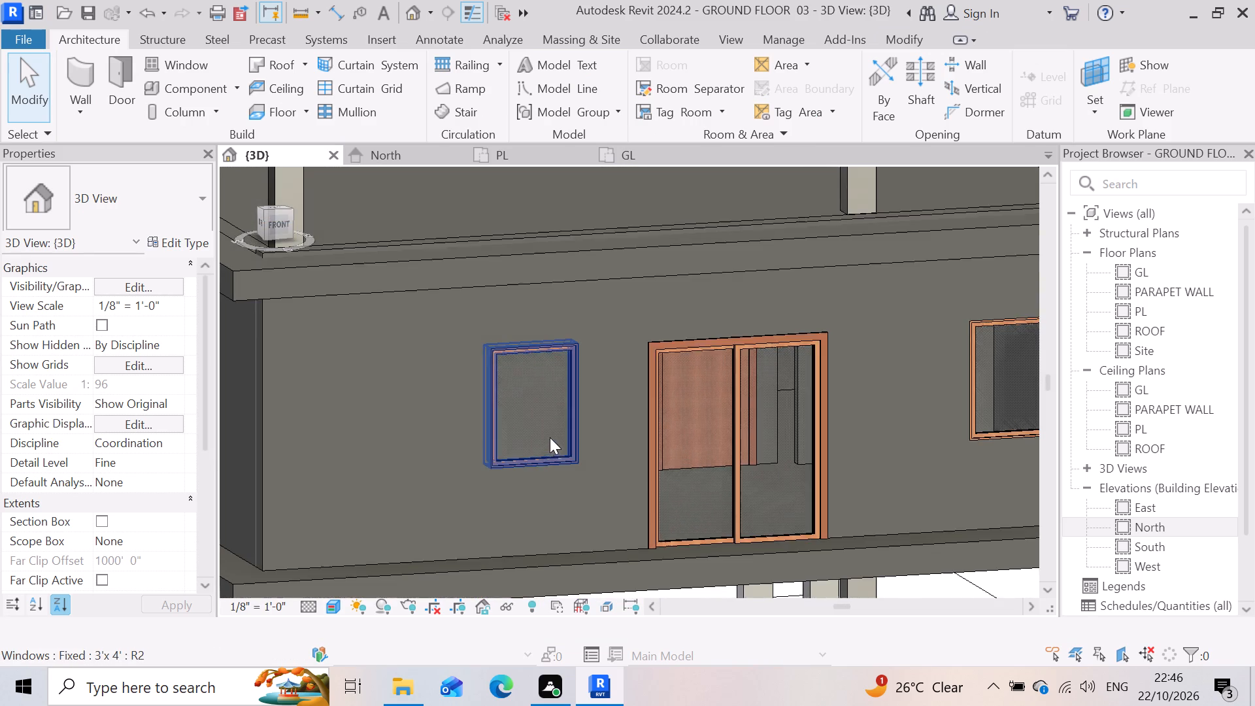
{"action": "scroll", "coordinate": [695, 372], "scroll_direction": "down", "scroll_amount": 3}
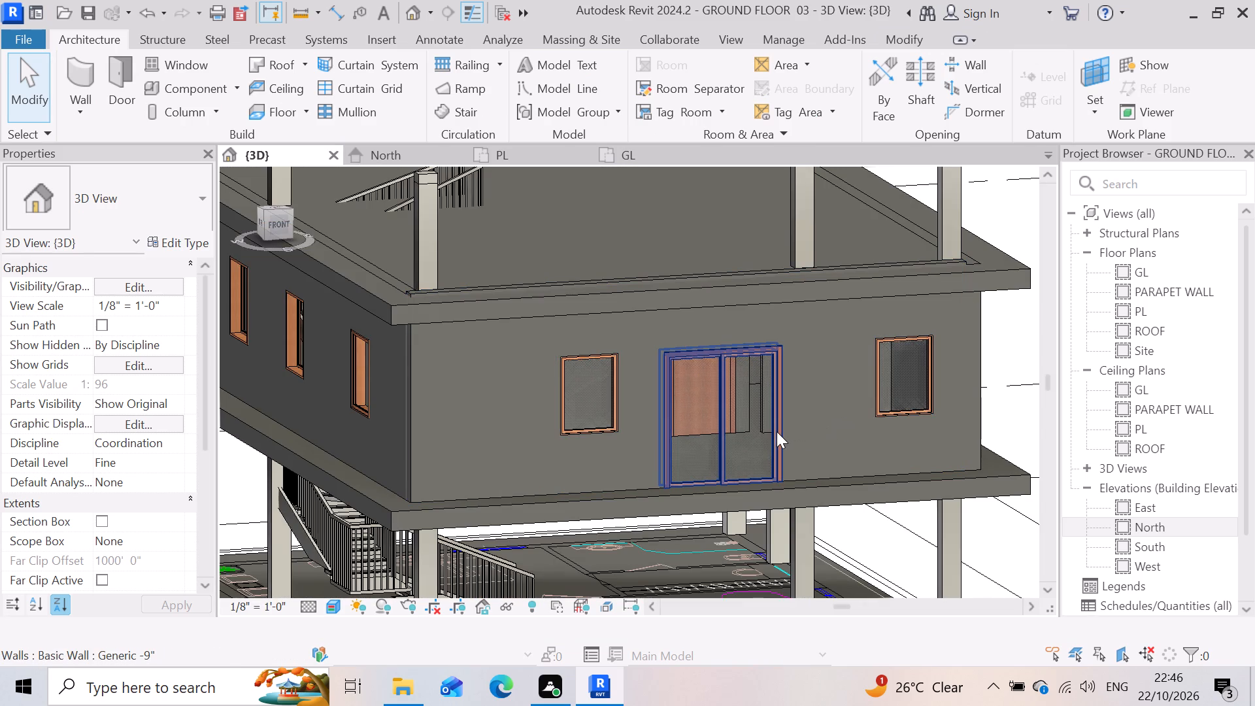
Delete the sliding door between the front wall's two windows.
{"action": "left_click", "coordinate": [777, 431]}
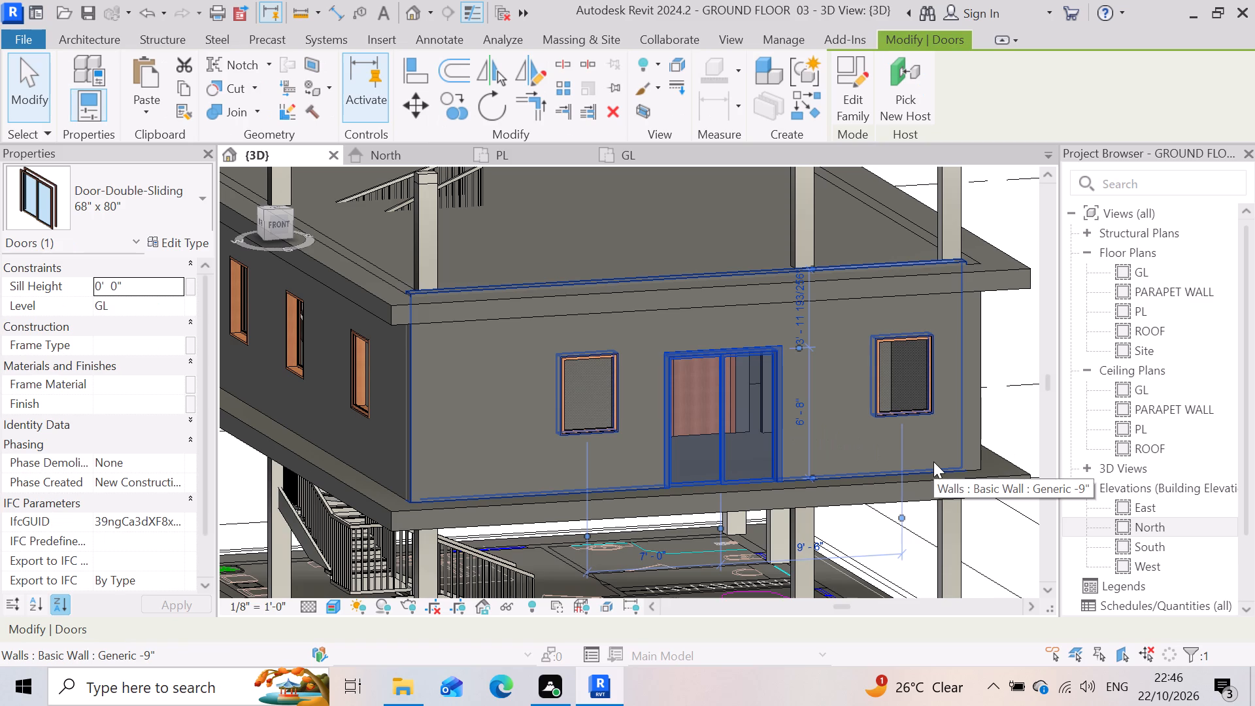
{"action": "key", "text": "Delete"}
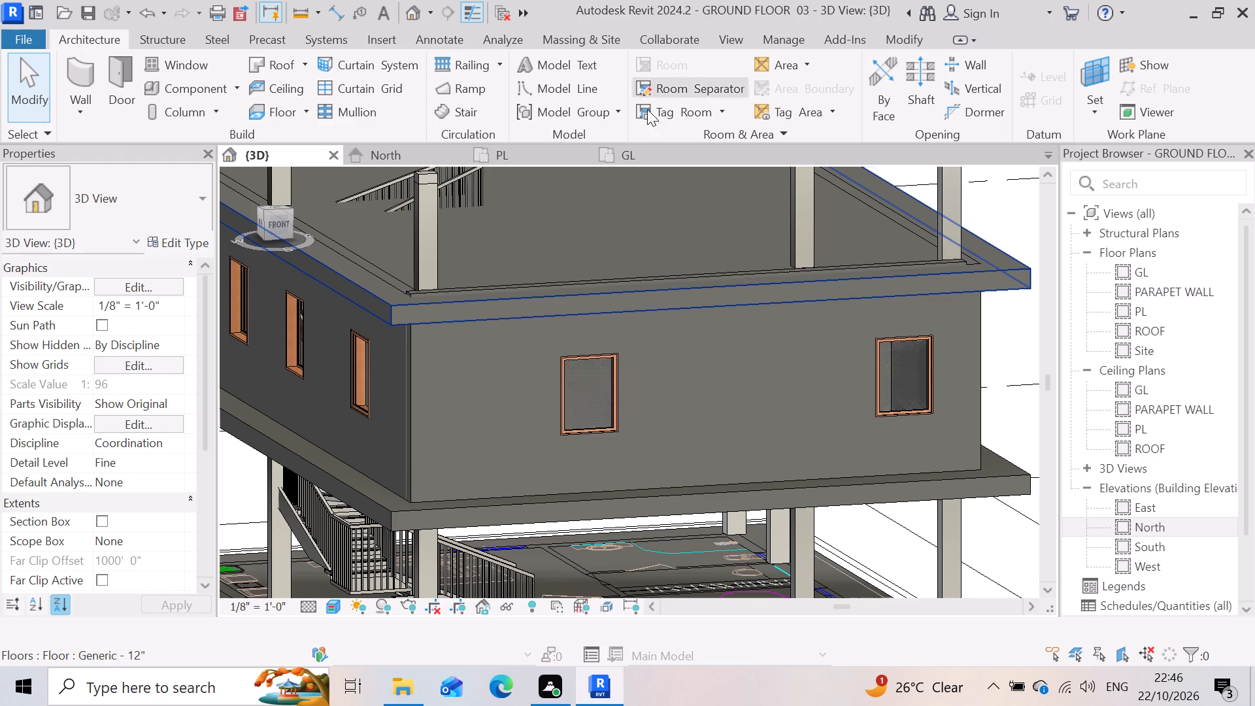
Place a 68" x 80" Door-Double-Sliding between the front windows, centred about 9'-0" from the original window and 7'-6" from the copied one.
{"action": "left_click", "coordinate": [119, 86]}
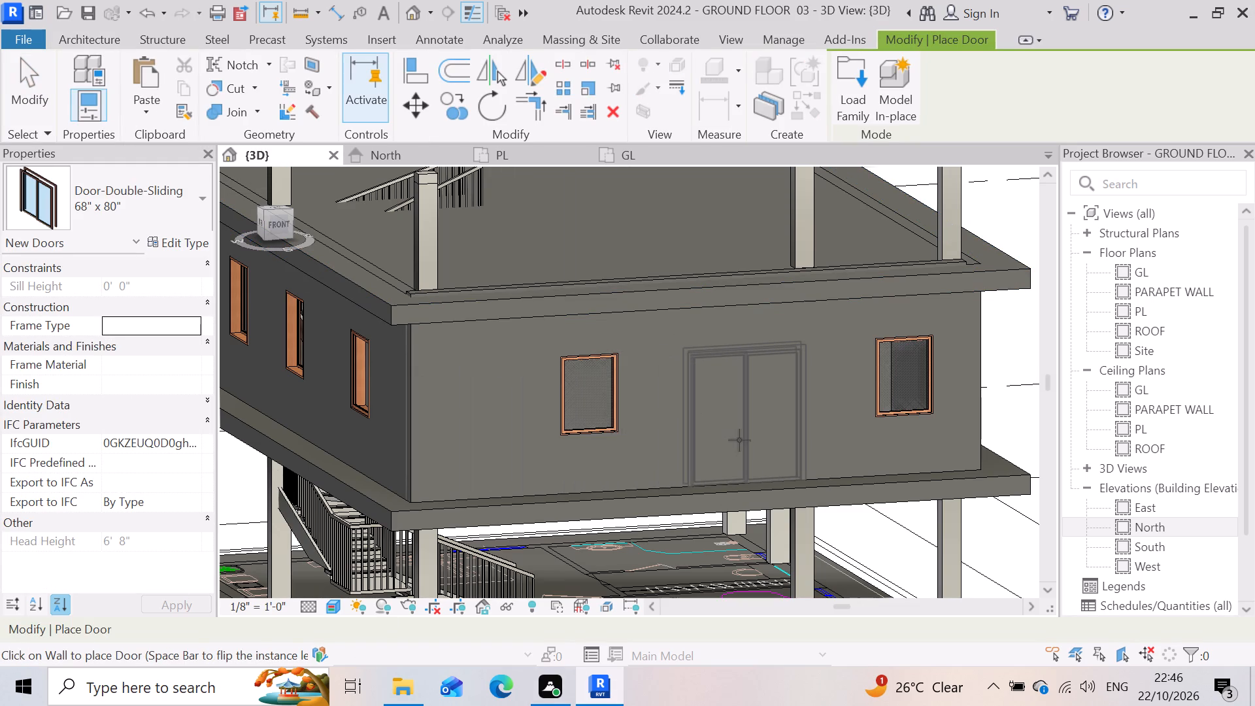
{"action": "left_click", "coordinate": [759, 423]}
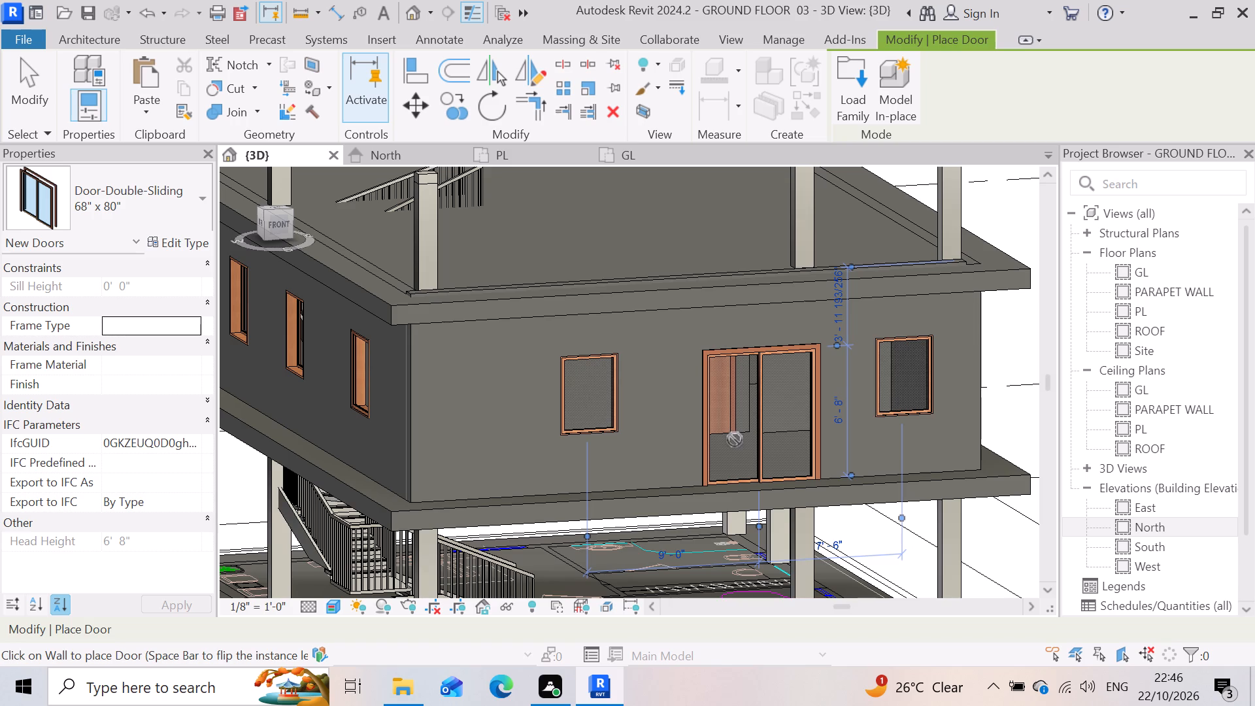
{"action": "key", "text": "Escape"}
{"action": "scroll", "coordinate": [694, 455], "scroll_direction": "down", "scroll_amount": 6}
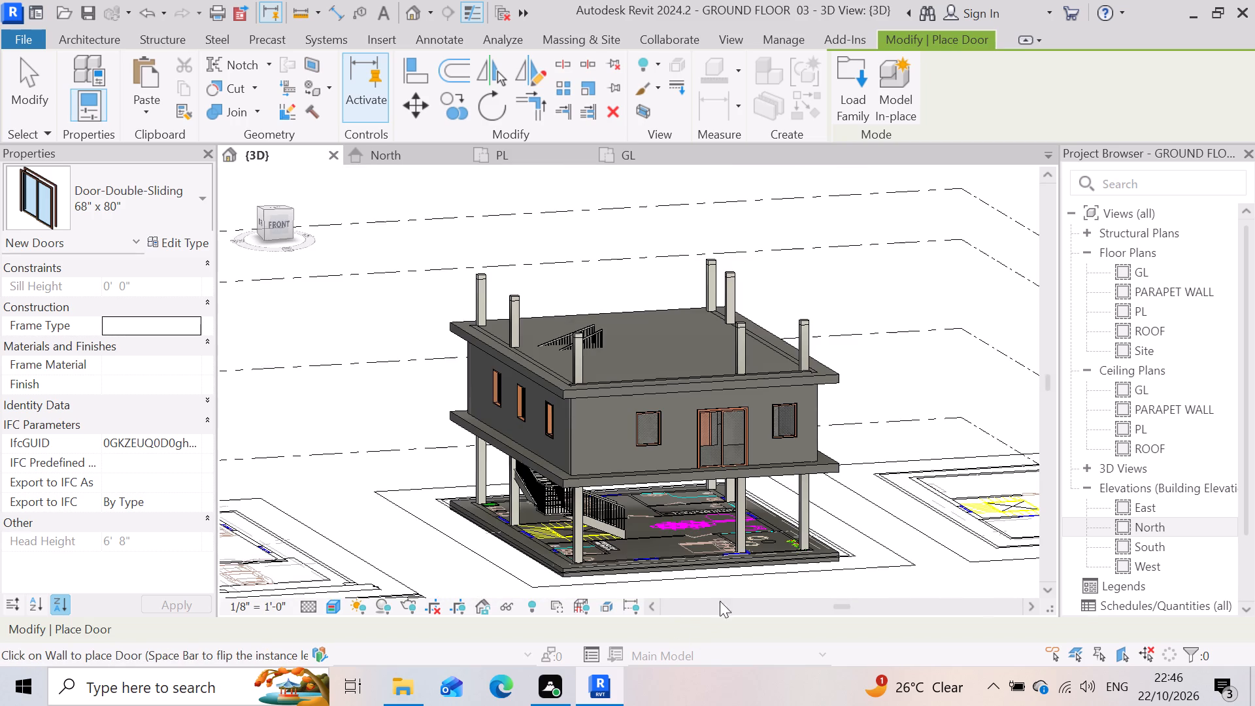
{"action": "scroll", "coordinate": [878, 586], "scroll_direction": "up", "scroll_amount": 3}
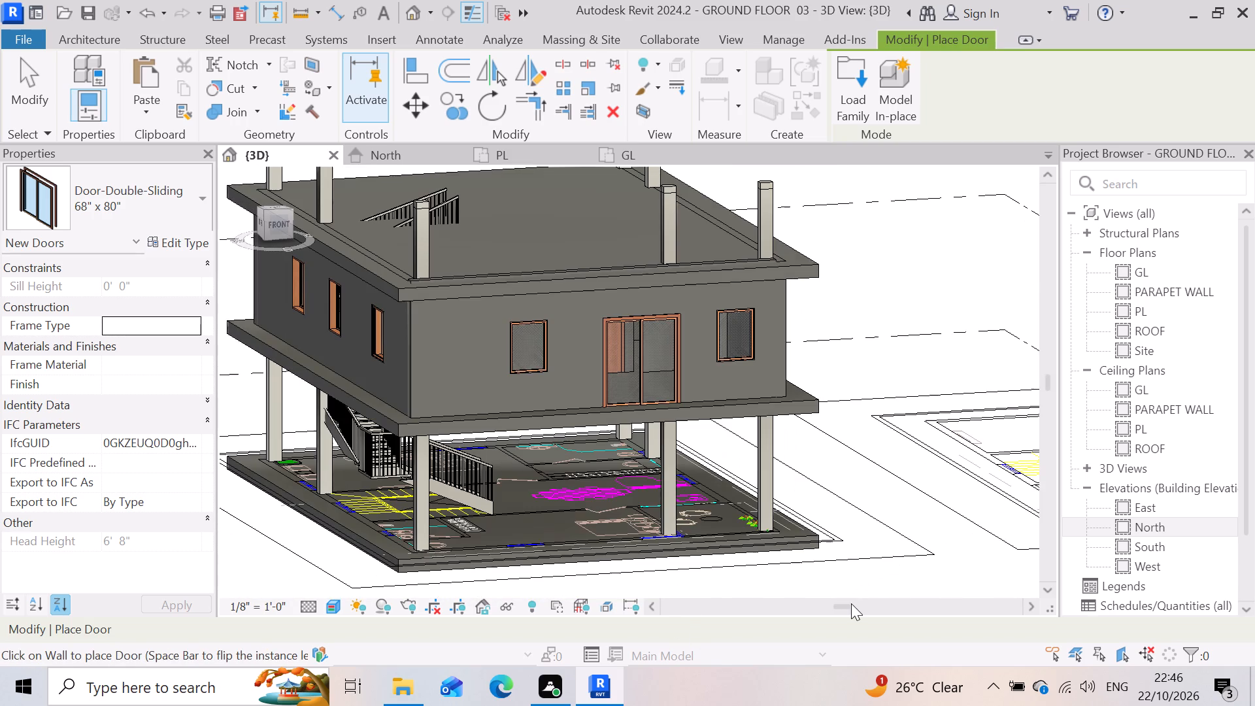
{"action": "key", "text": "Escape"}
Examine the front facade's openings, the stair and the ground-level layout around the whole building.
{"action": "scroll", "coordinate": [685, 429], "scroll_direction": "up", "scroll_amount": 4}
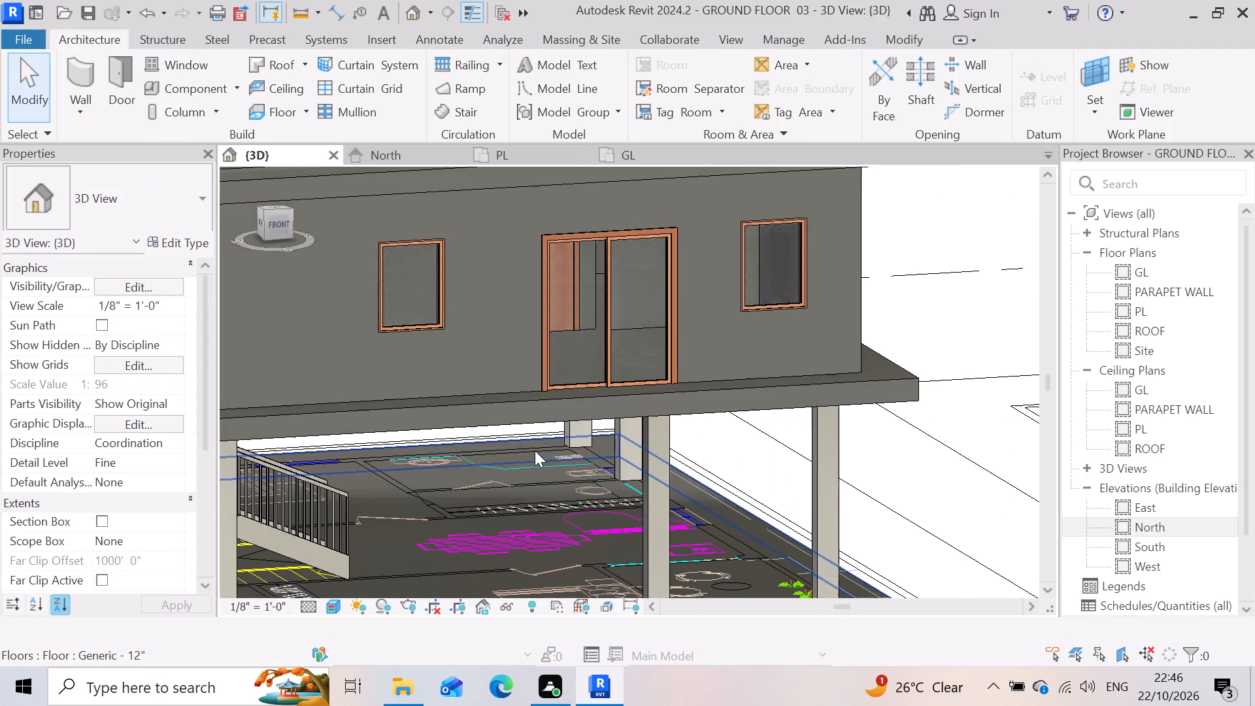
{"action": "scroll", "coordinate": [583, 439], "scroll_direction": "down", "scroll_amount": 3}
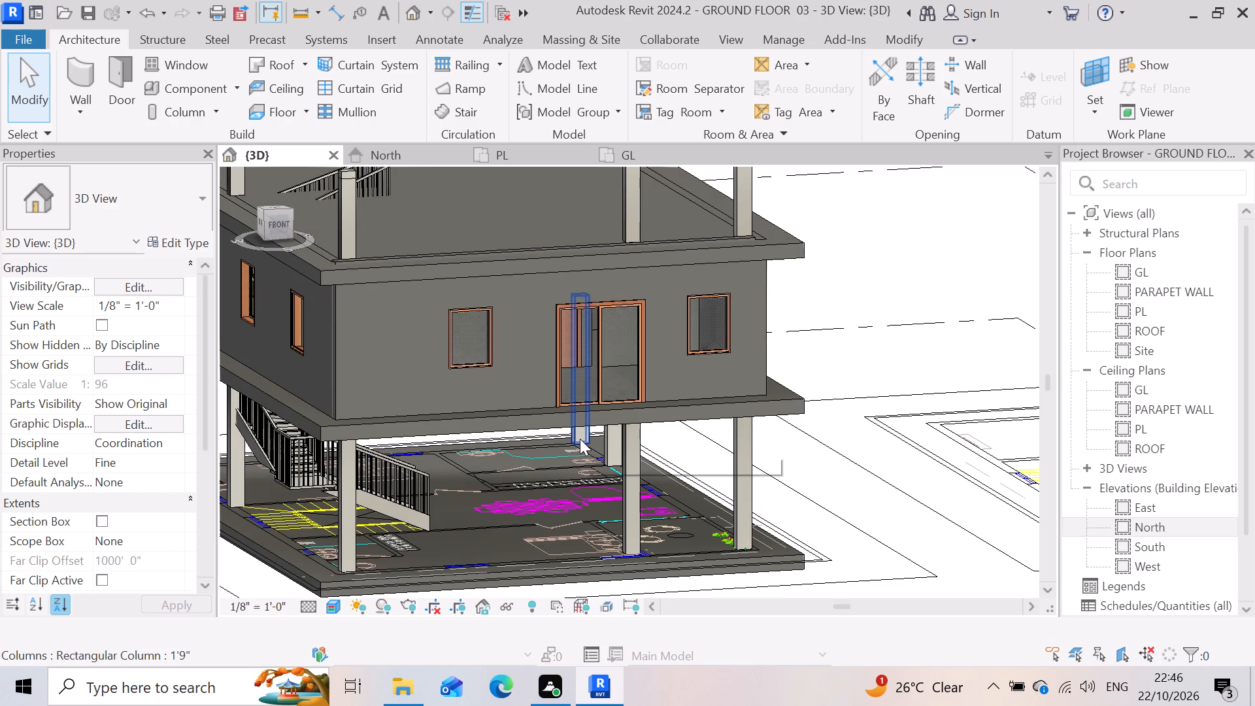
{"action": "scroll", "coordinate": [349, 557], "scroll_direction": "up", "scroll_amount": 7}
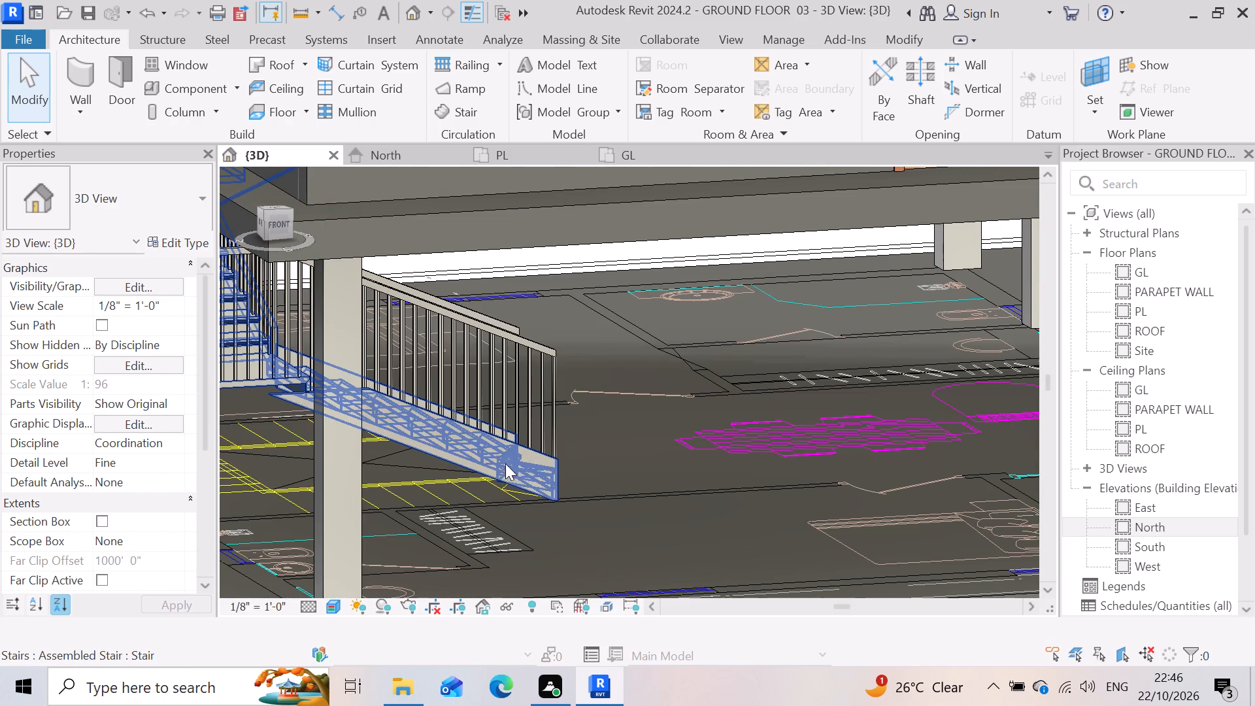
{"action": "scroll", "coordinate": [547, 458], "scroll_direction": "down", "scroll_amount": 10}
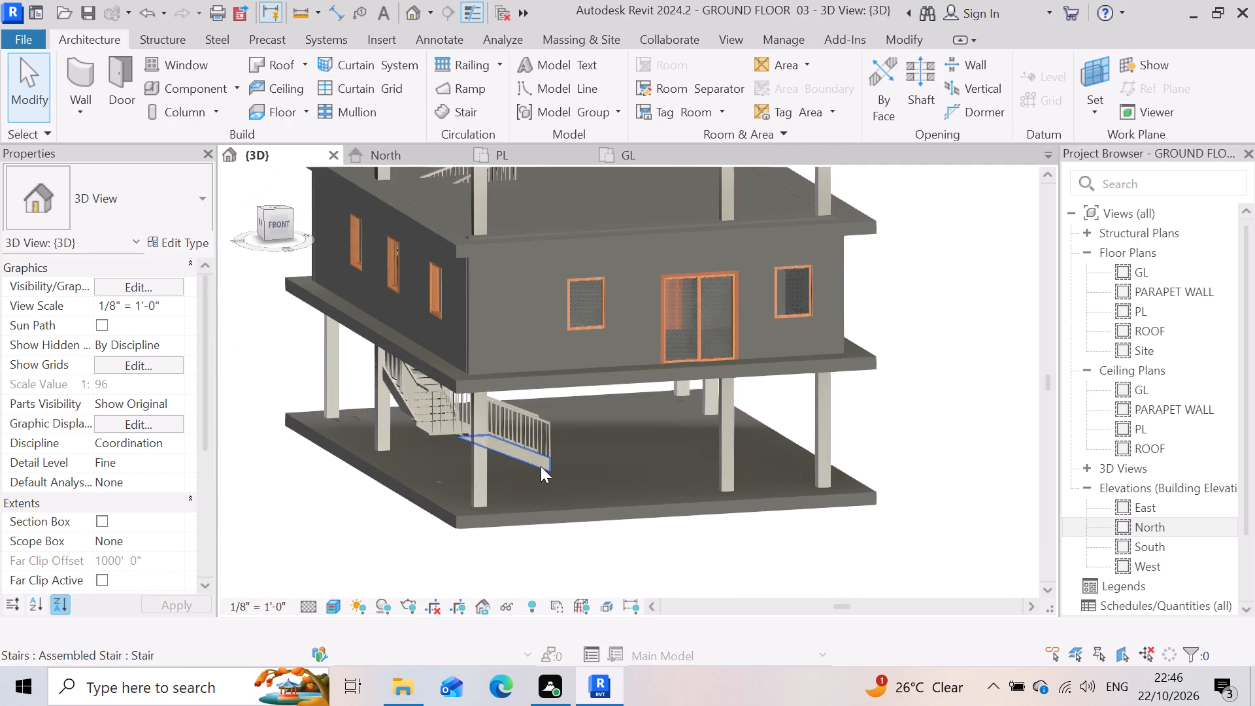
{"action": "scroll", "coordinate": [541, 466], "scroll_direction": "down", "scroll_amount": 2}
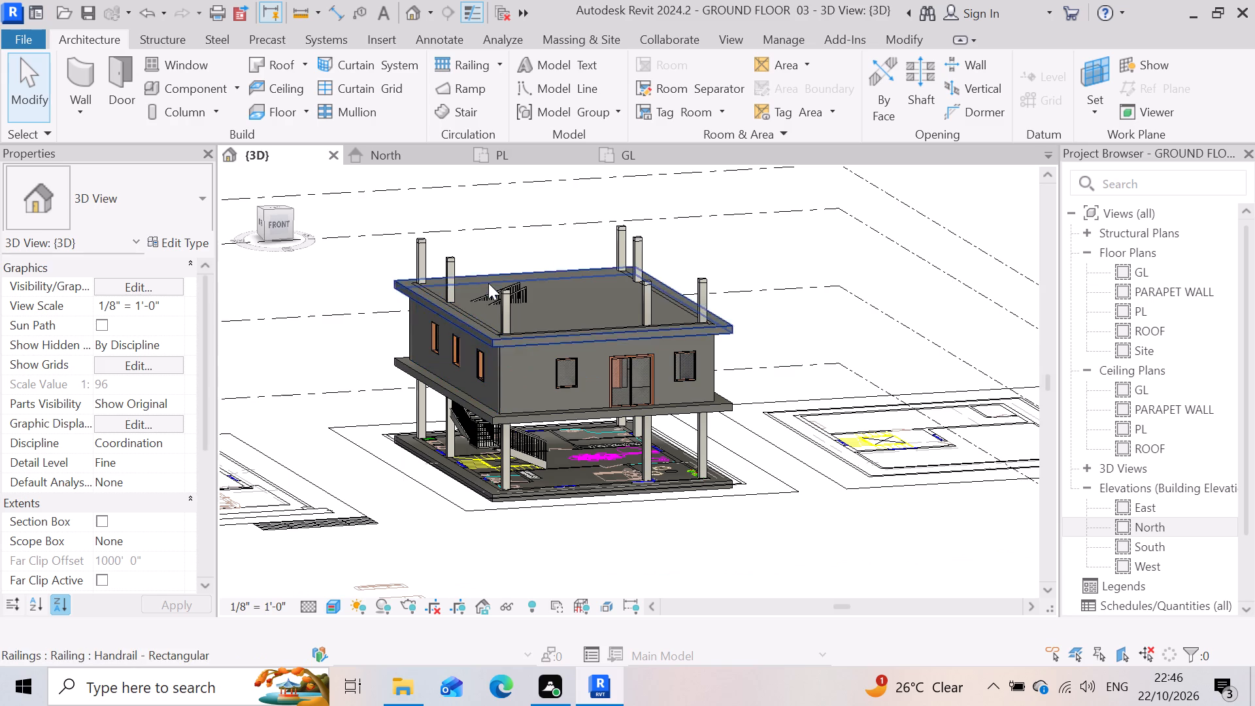
{"action": "scroll", "coordinate": [488, 283], "scroll_direction": "up", "scroll_amount": 3}
{"action": "scroll", "coordinate": [413, 293], "scroll_direction": "down", "scroll_amount": 3}
{"action": "scroll", "coordinate": [541, 405], "scroll_direction": "up", "scroll_amount": 2}
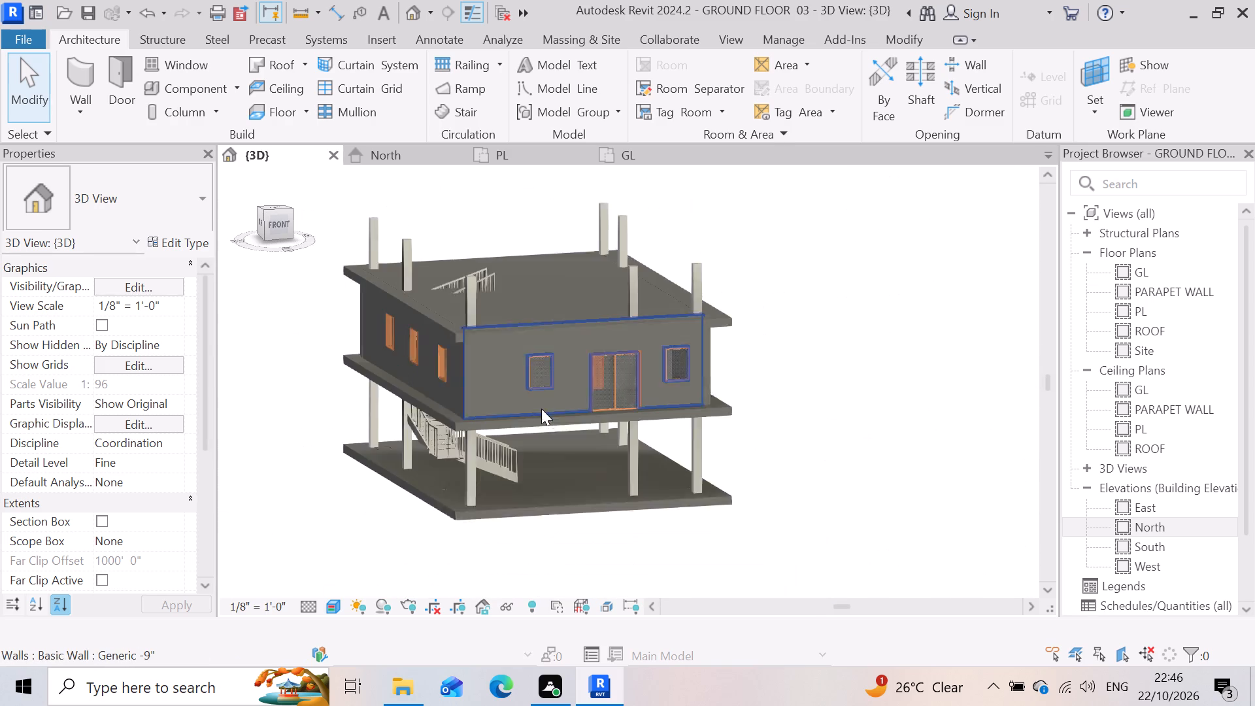
{"action": "scroll", "coordinate": [541, 409], "scroll_direction": "up", "scroll_amount": 1}
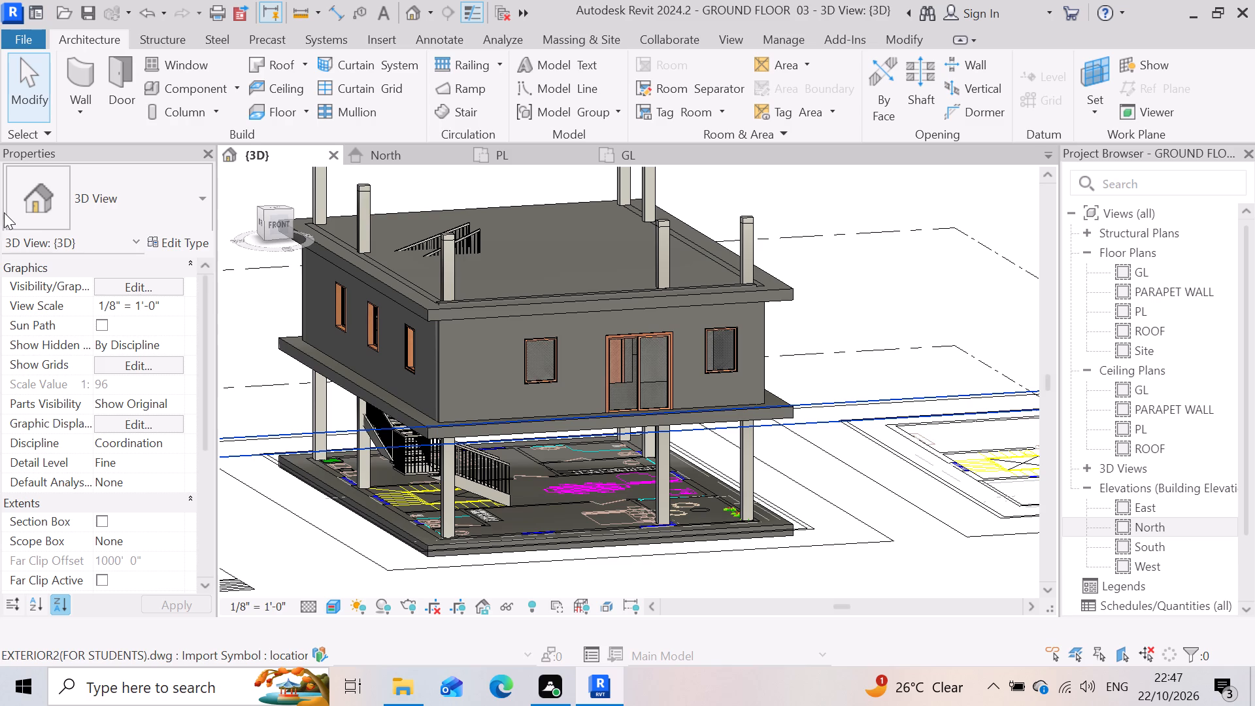
{"action": "scroll", "coordinate": [626, 355], "scroll_direction": "up", "scroll_amount": 3}
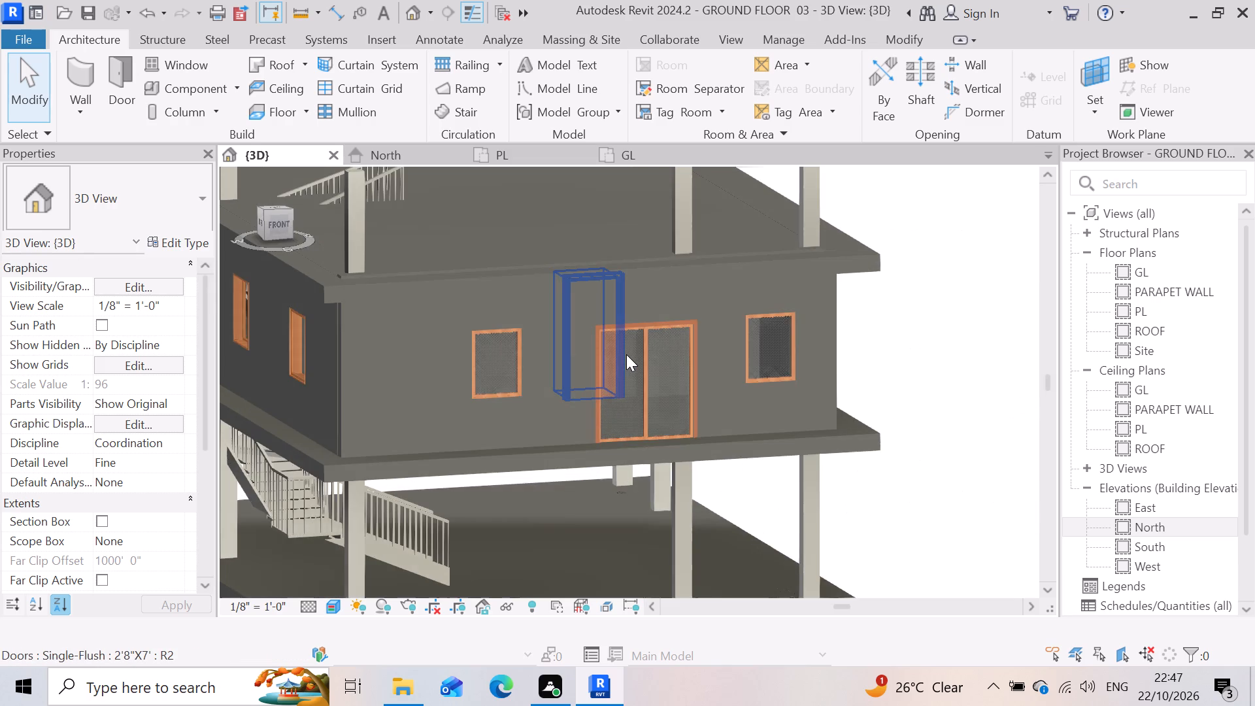
{"action": "scroll", "coordinate": [626, 354], "scroll_direction": "down", "scroll_amount": 6}
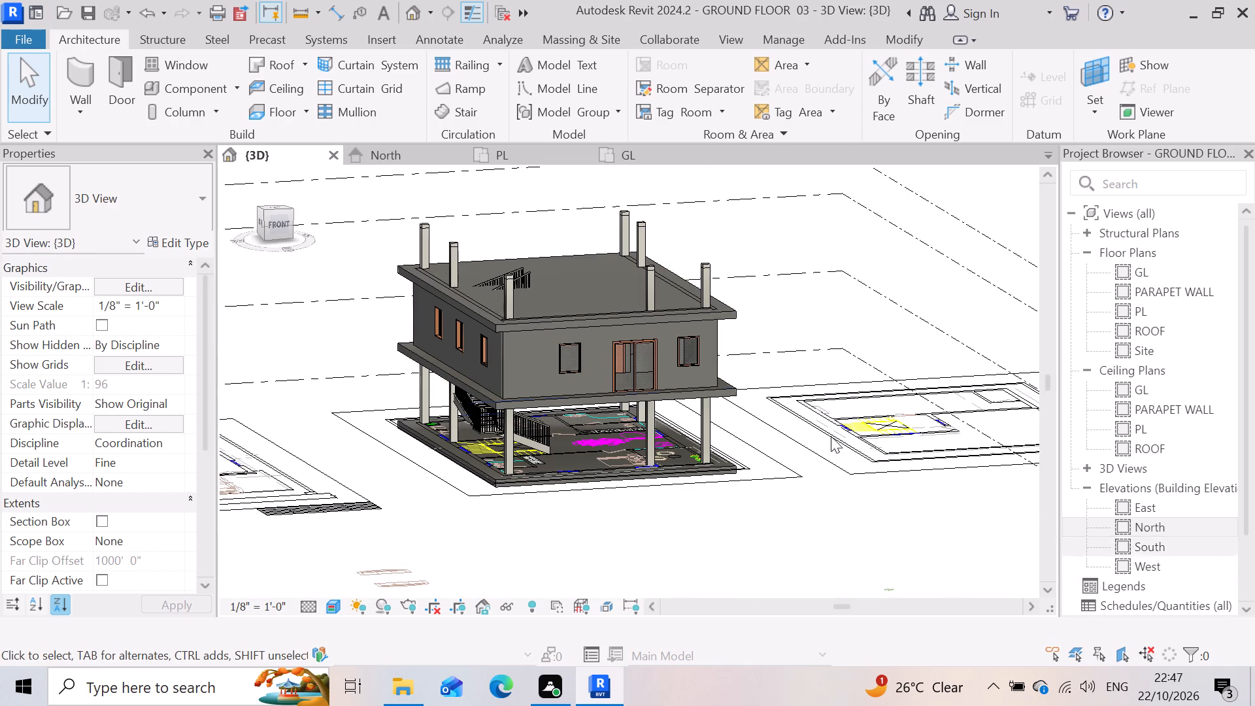
Open the North elevation and look over the building's wall on that side.
{"action": "double_click", "coordinate": [1179, 525]}
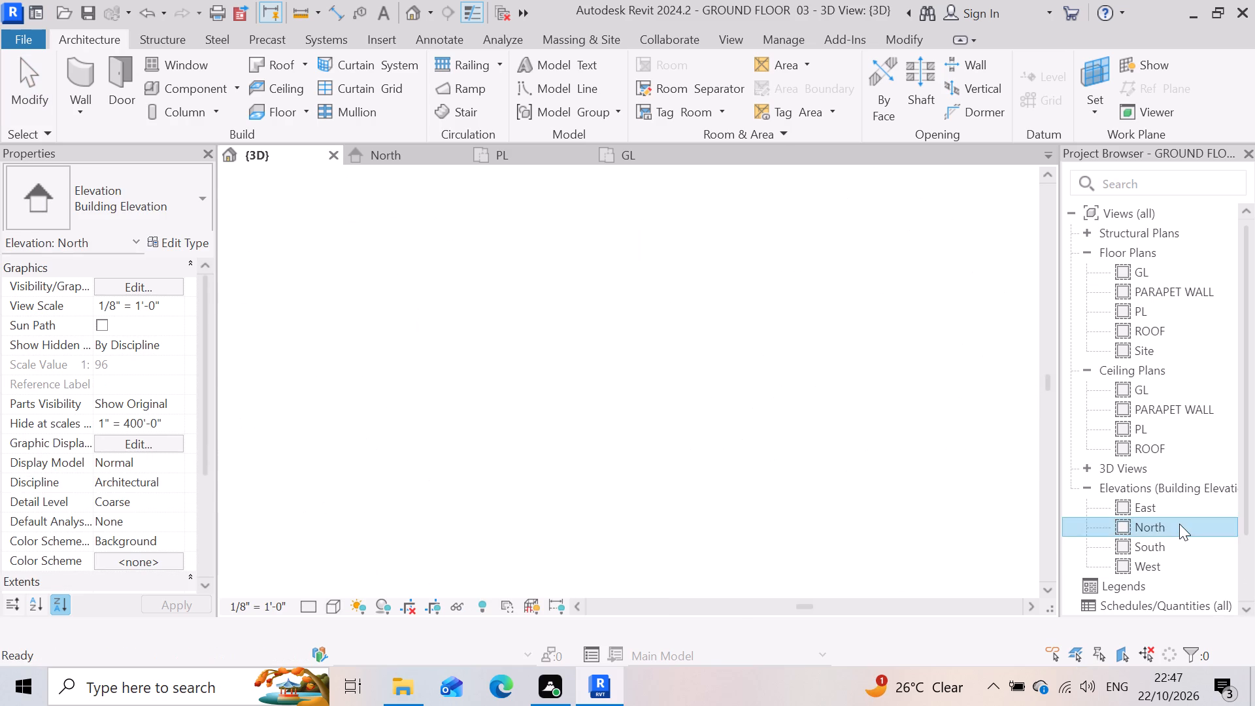
{"action": "scroll", "coordinate": [618, 503], "scroll_direction": "up", "scroll_amount": 3}
{"action": "scroll", "coordinate": [613, 403], "scroll_direction": "down", "scroll_amount": 1}
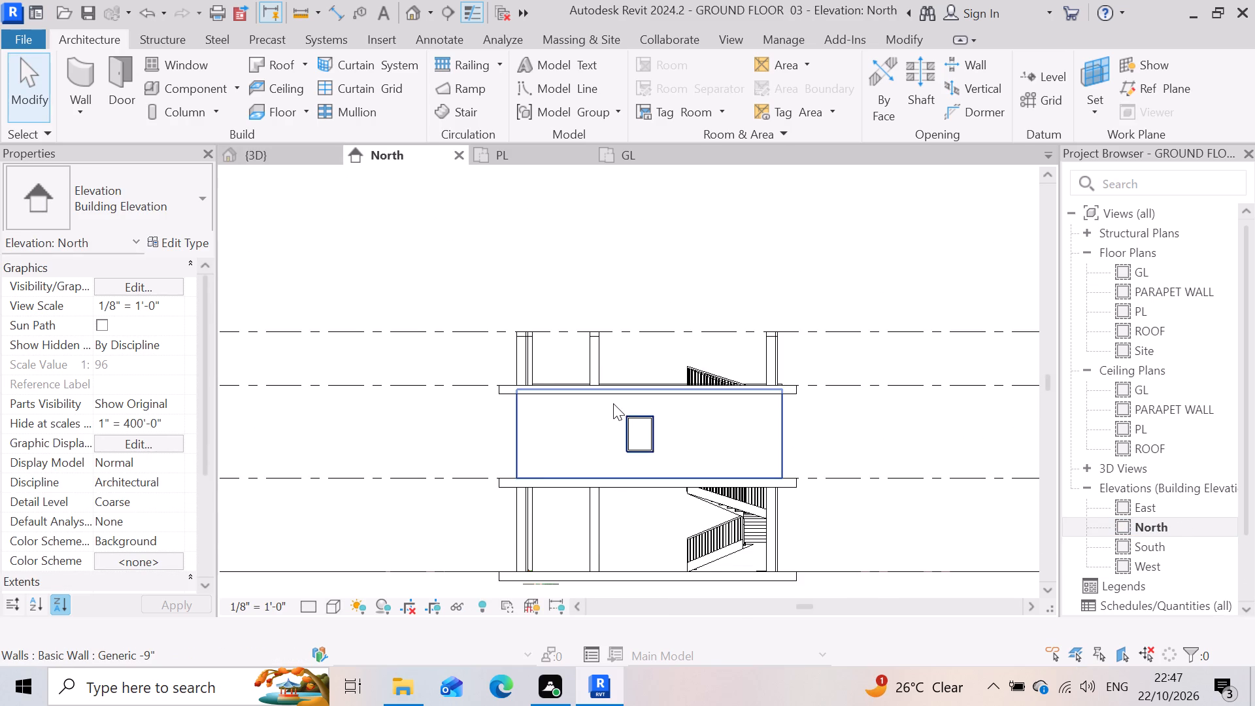
Select everything on the upper storey in the North elevation and filter the selection to Doors, Walls and Windows only.
{"action": "scroll", "coordinate": [613, 403], "scroll_direction": "down", "scroll_amount": 2}
{"action": "scroll", "coordinate": [671, 435], "scroll_direction": "up", "scroll_amount": 4}
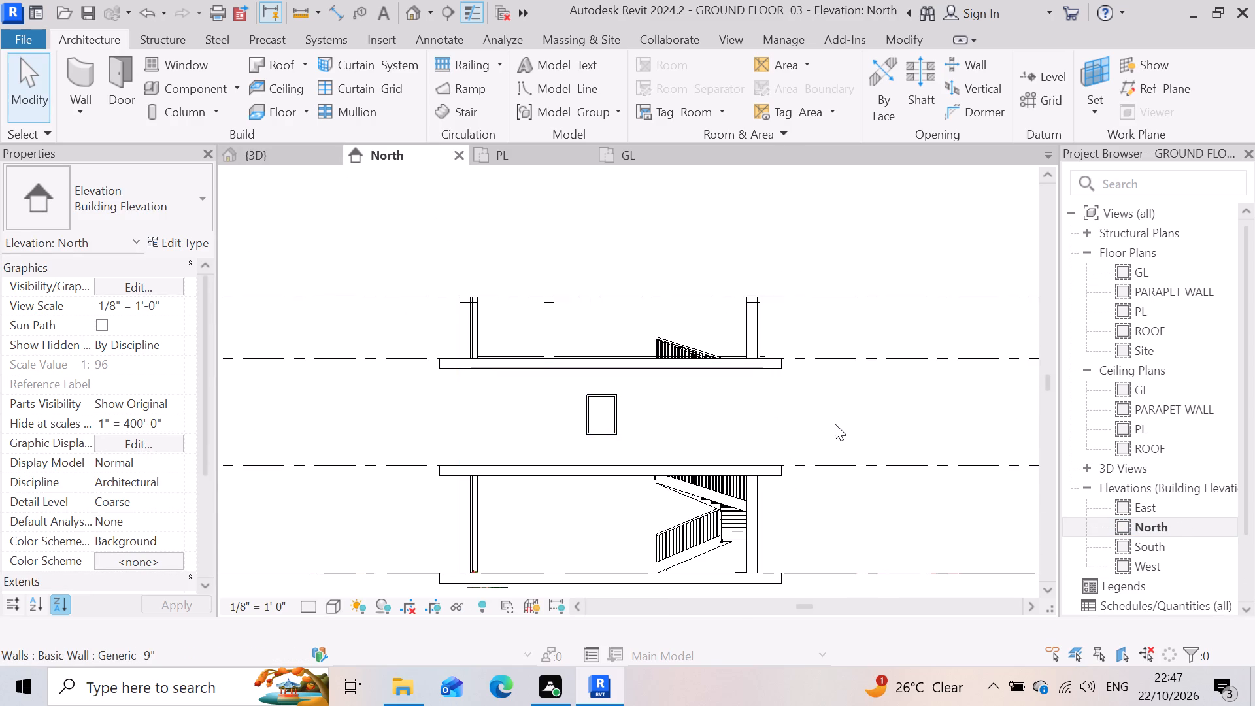
{"action": "left_click_drag", "start_coordinate": [835, 424], "coordinate": [326, 388]}
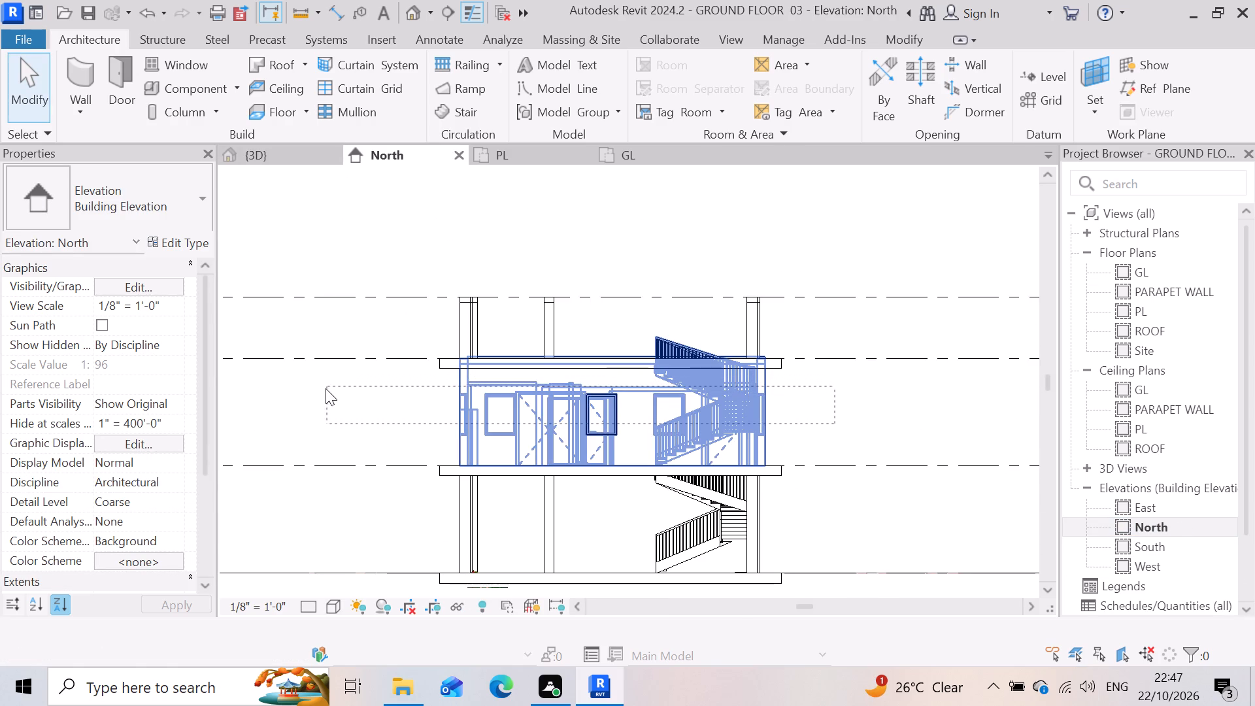
{"action": "left_click_drag", "start_coordinate": [326, 388], "coordinate": [322, 388]}
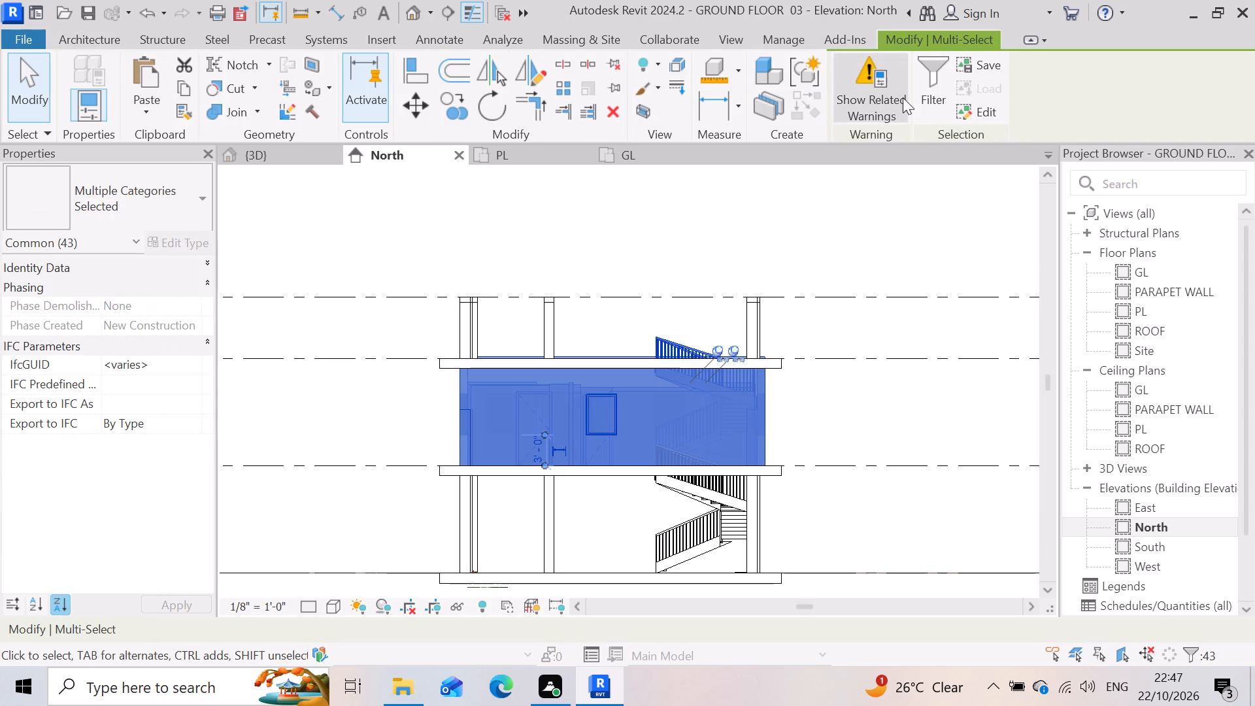
{"action": "left_click", "coordinate": [923, 78]}
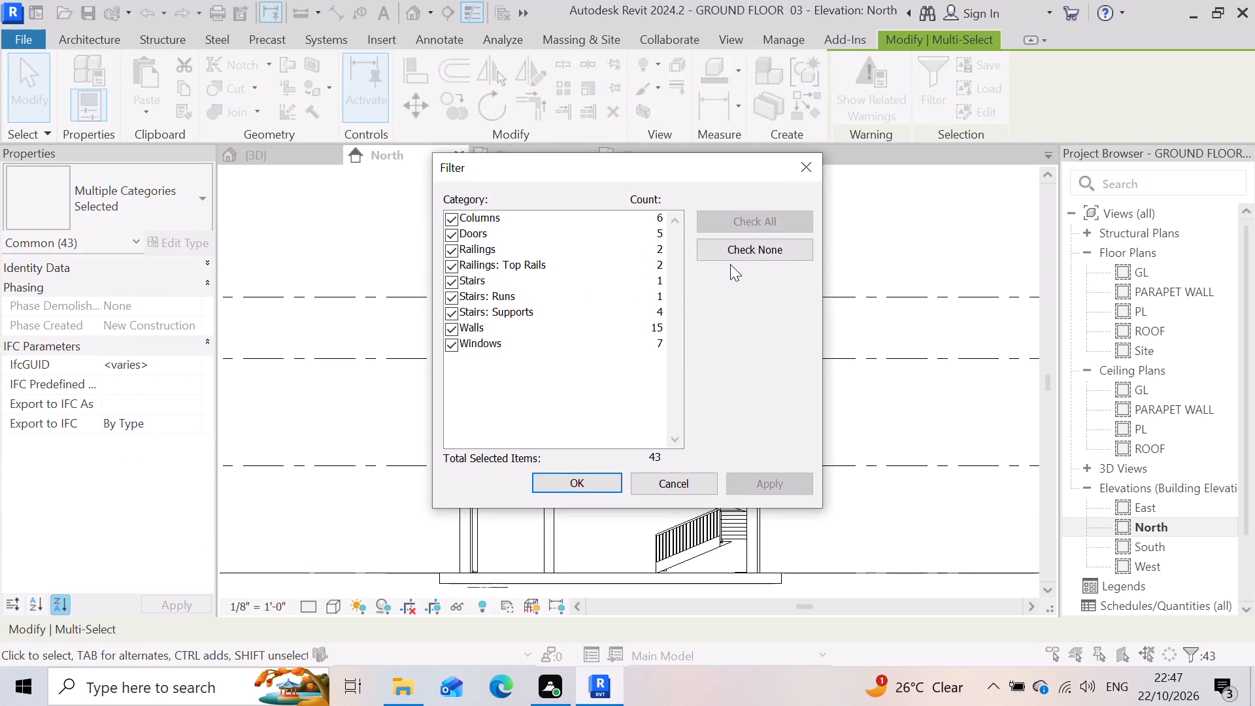
{"action": "left_click", "coordinate": [732, 258]}
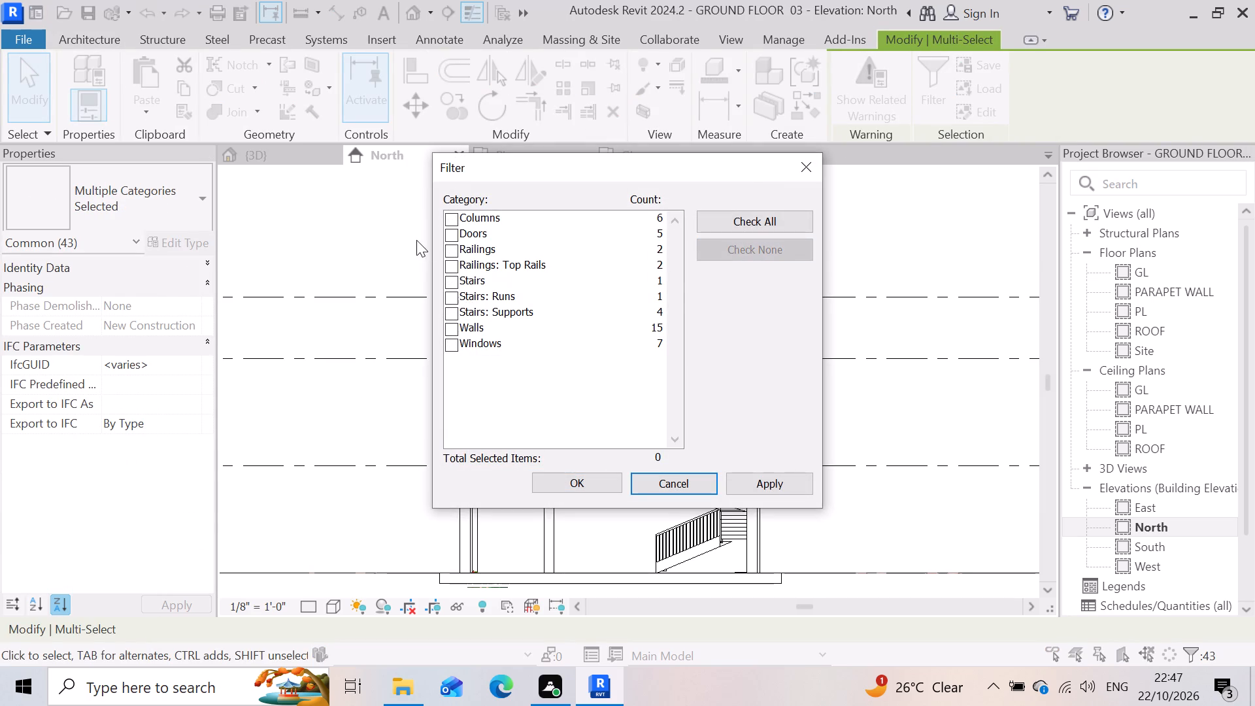
{"action": "left_click", "coordinate": [456, 231]}
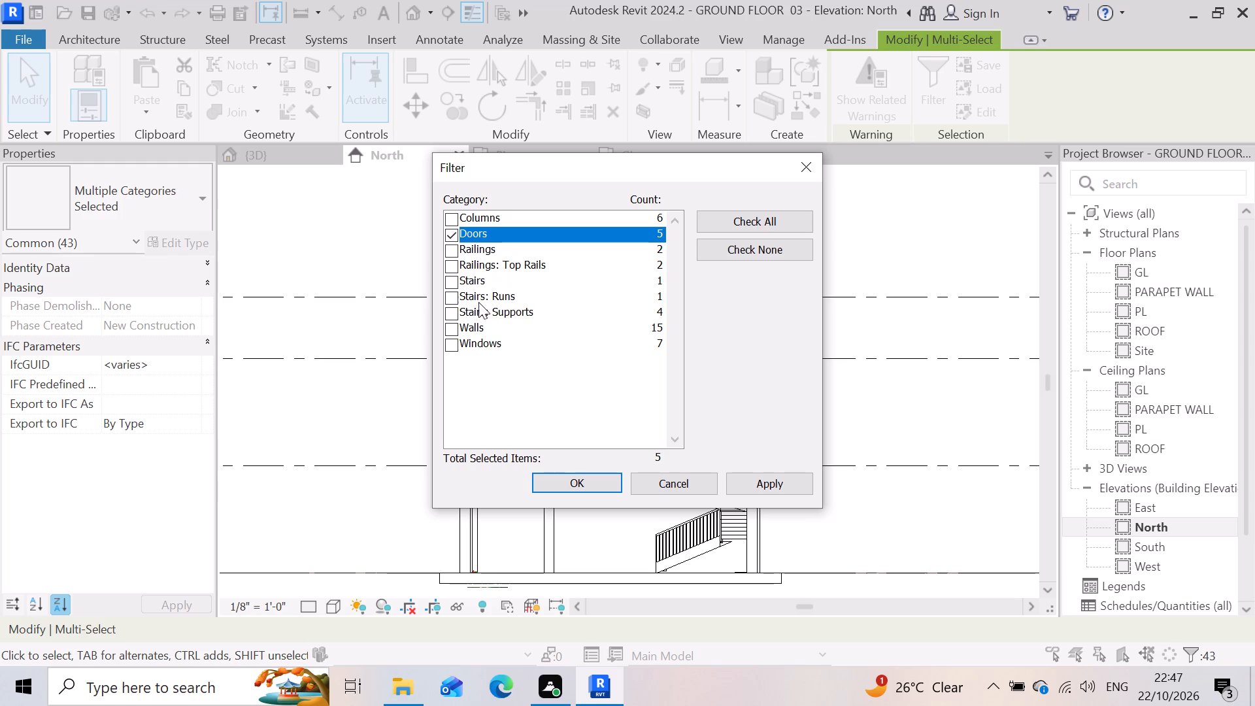
{"action": "left_click", "coordinate": [446, 328]}
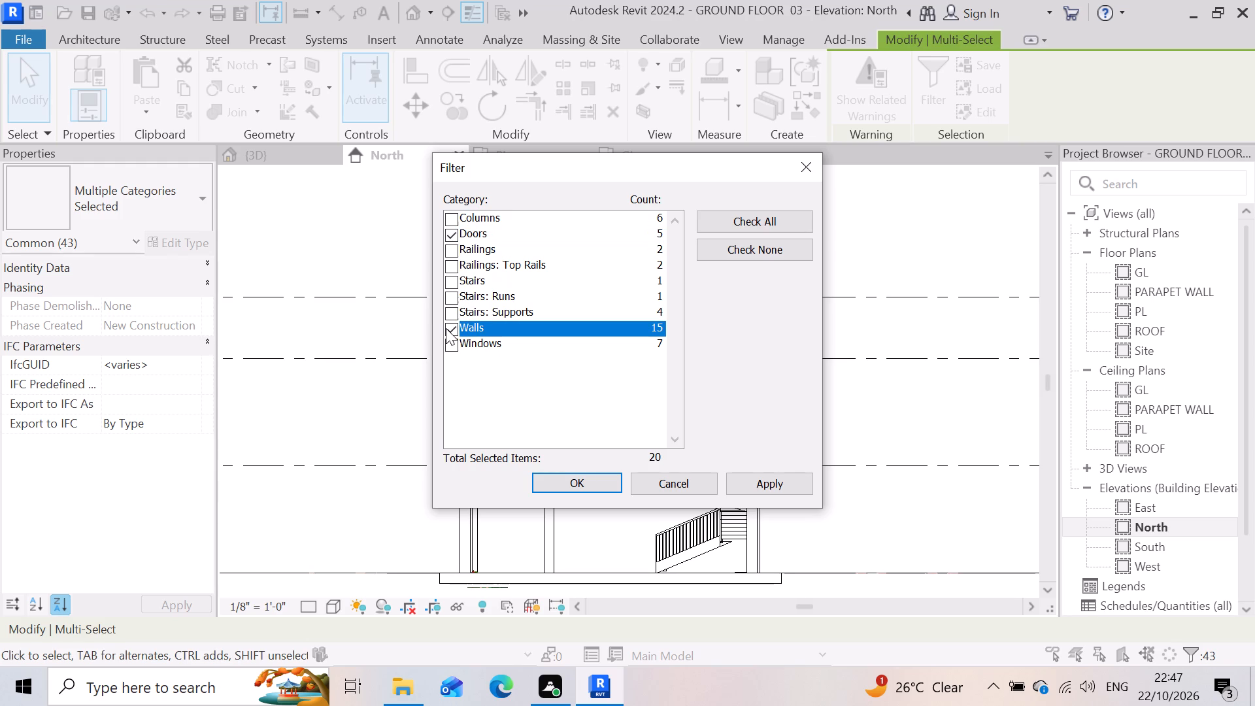
{"action": "left_click", "coordinate": [454, 344]}
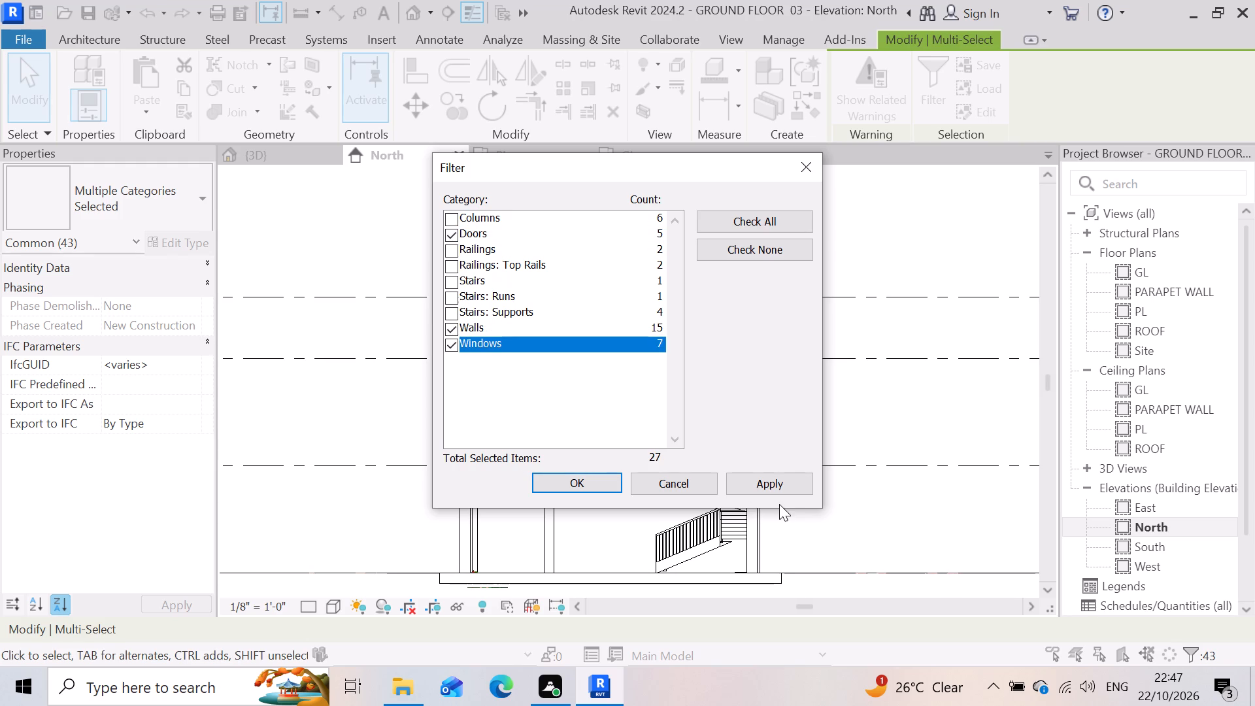
{"action": "left_click", "coordinate": [780, 492]}
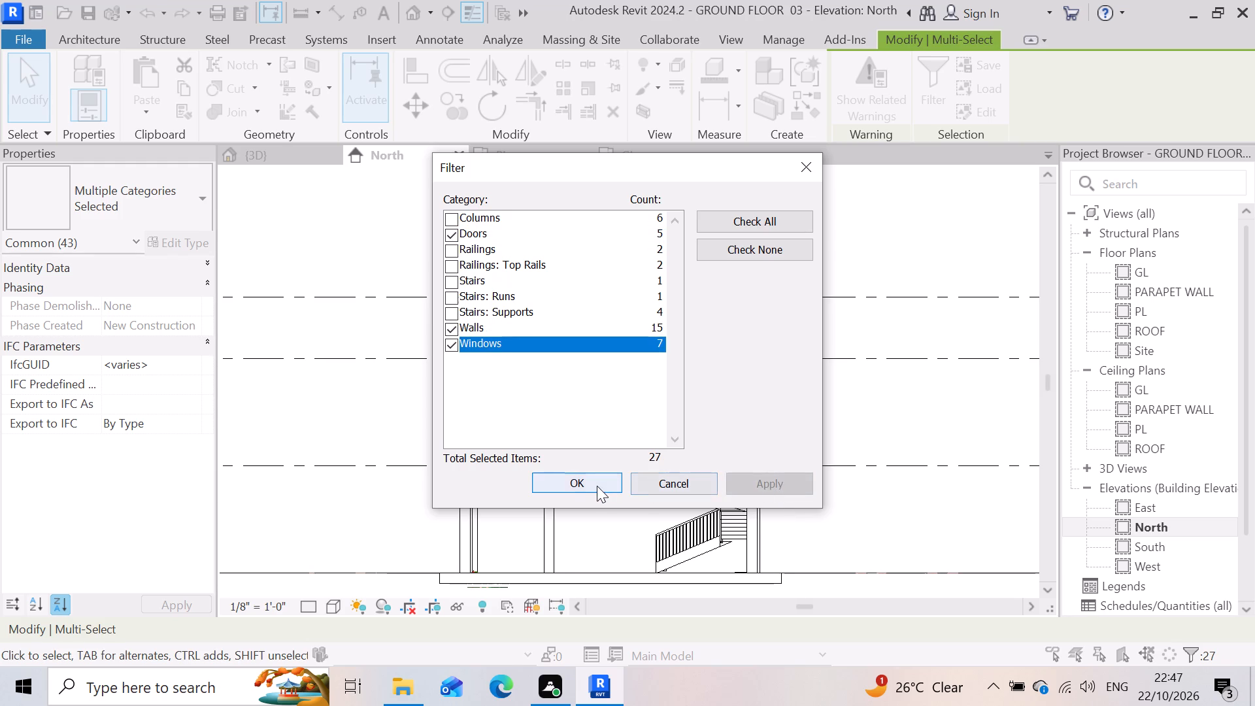
{"action": "left_click", "coordinate": [585, 480]}
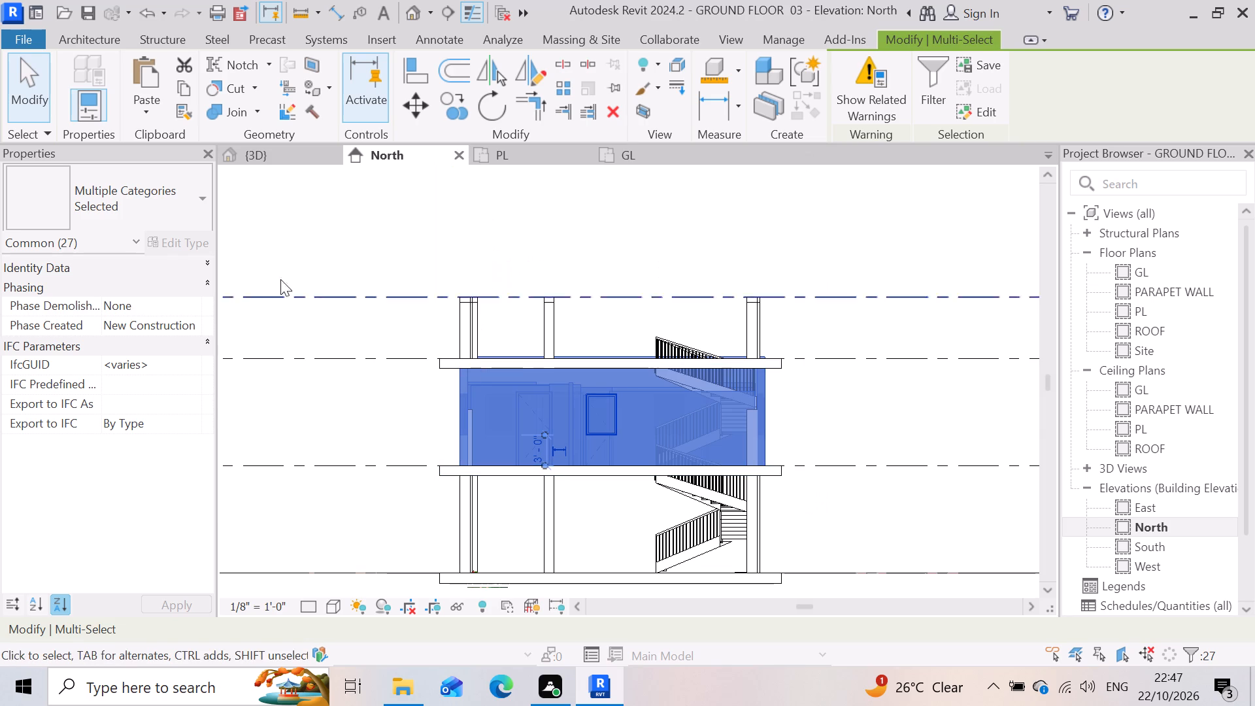
Copy the selected upper-storey walls, doors and windows and paste them aligned to level PL.
{"action": "left_click", "coordinate": [184, 92]}
{"action": "left_click", "coordinate": [160, 110]}
{"action": "left_click", "coordinate": [243, 183]}
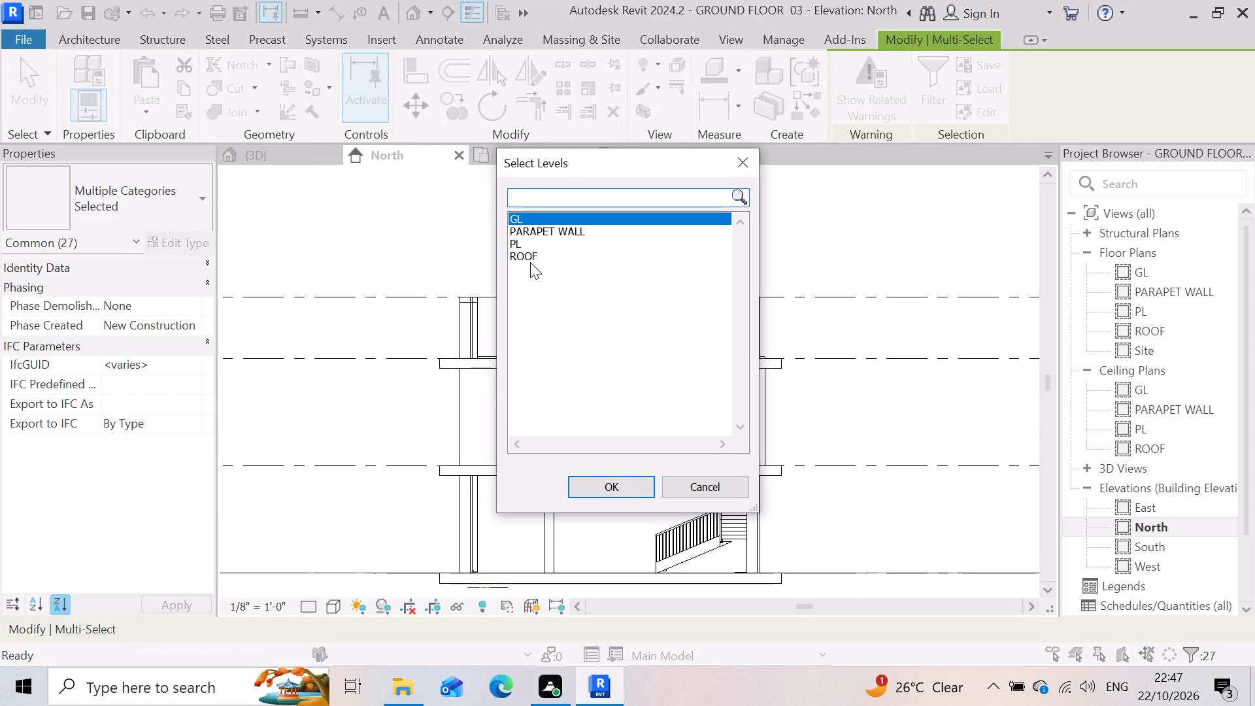
{"action": "left_click", "coordinate": [518, 241]}
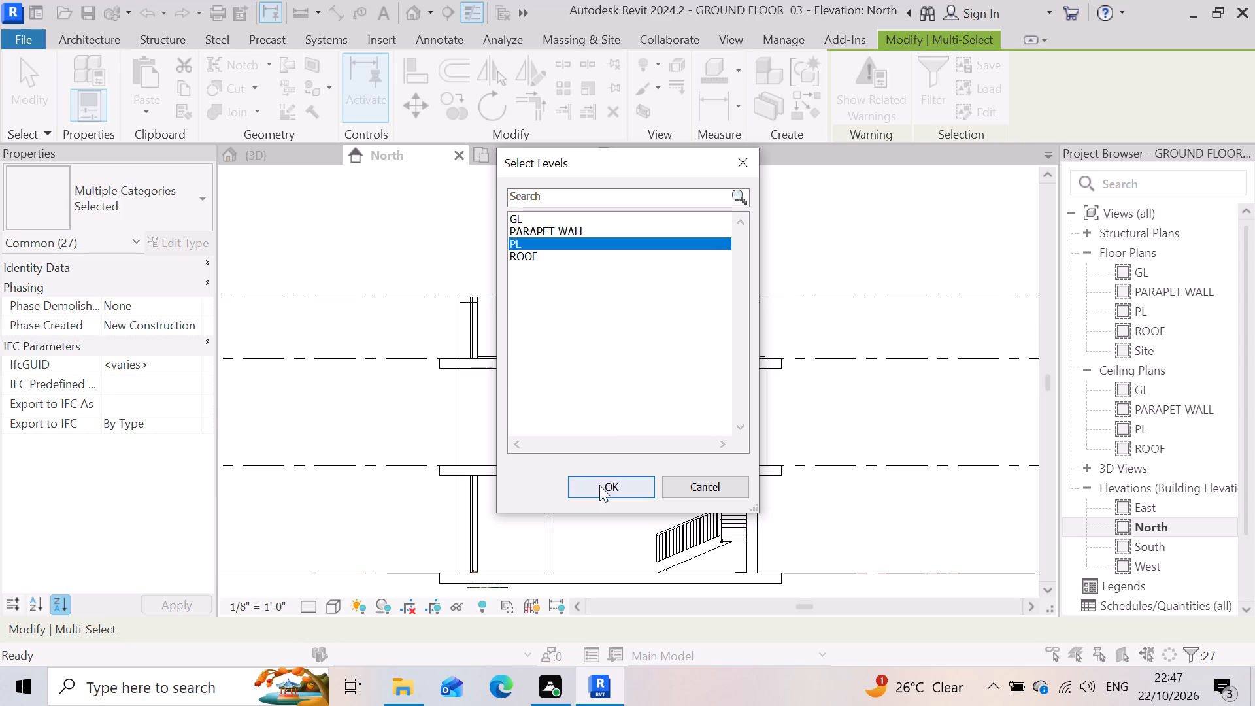
{"action": "left_click", "coordinate": [600, 485]}
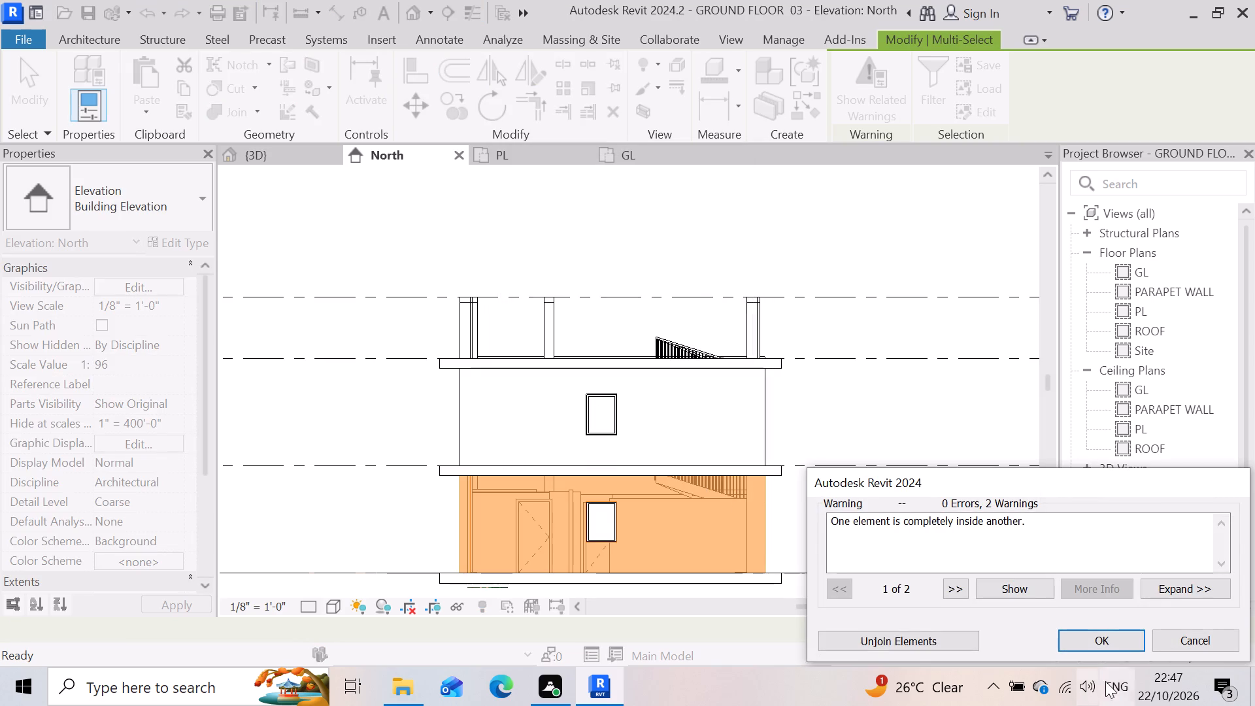
{"action": "left_click", "coordinate": [1119, 636]}
{"action": "scroll", "coordinate": [894, 435], "scroll_direction": "down", "scroll_amount": 3}
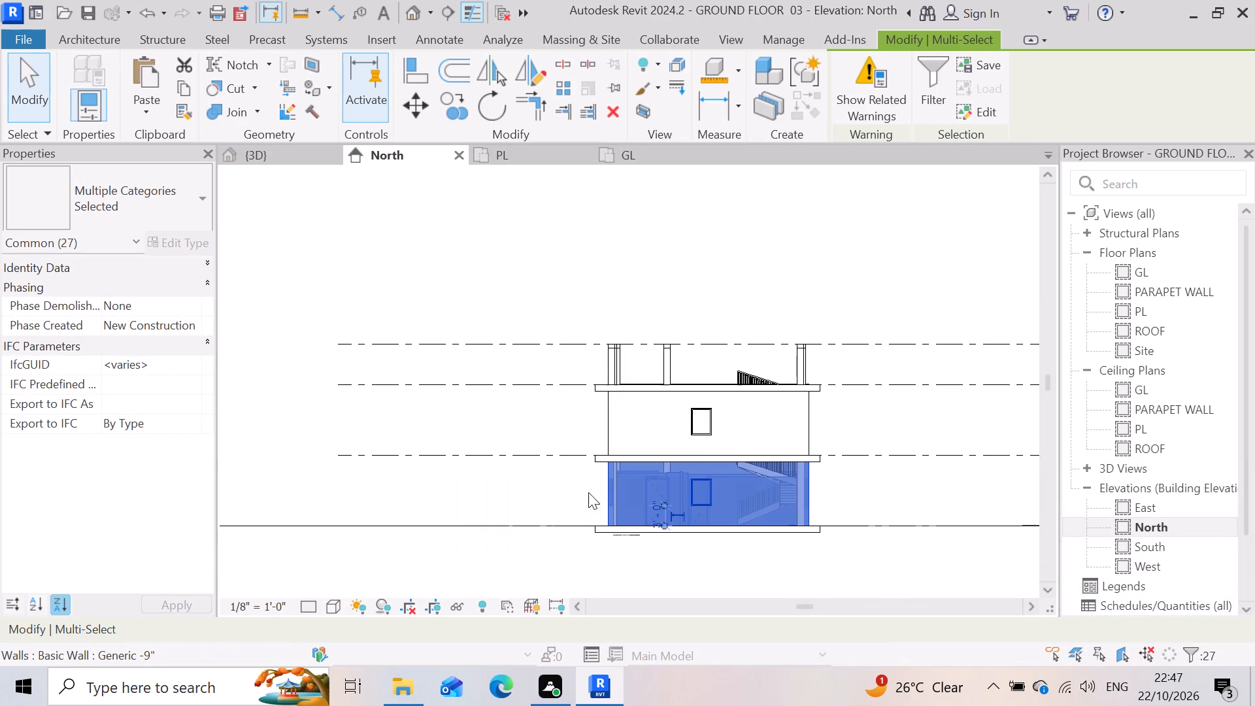
{"action": "left_click", "coordinate": [547, 554]}
{"action": "scroll", "coordinate": [859, 528], "scroll_direction": "up", "scroll_amount": 2}
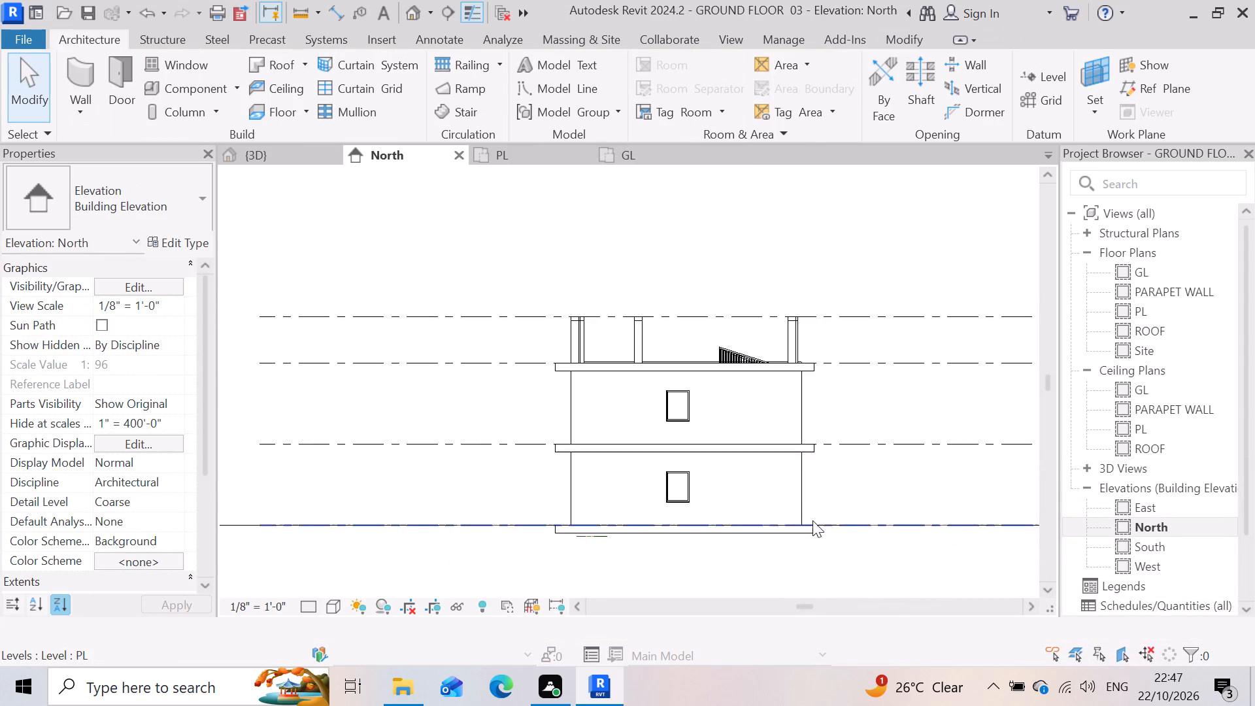
Examine the lower storey's pasted walls, windows and doors on the front and side facades in the 3D view.
{"action": "left_click", "coordinate": [288, 159]}
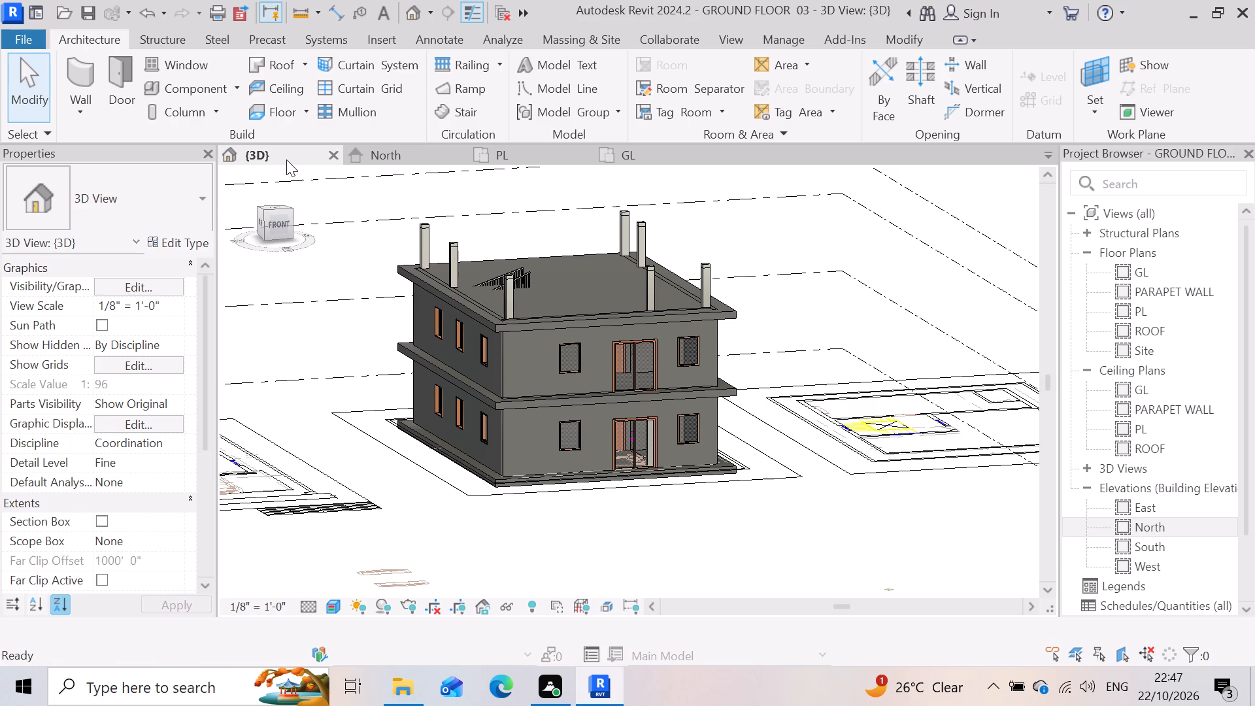
{"action": "scroll", "coordinate": [709, 443], "scroll_direction": "up", "scroll_amount": 3}
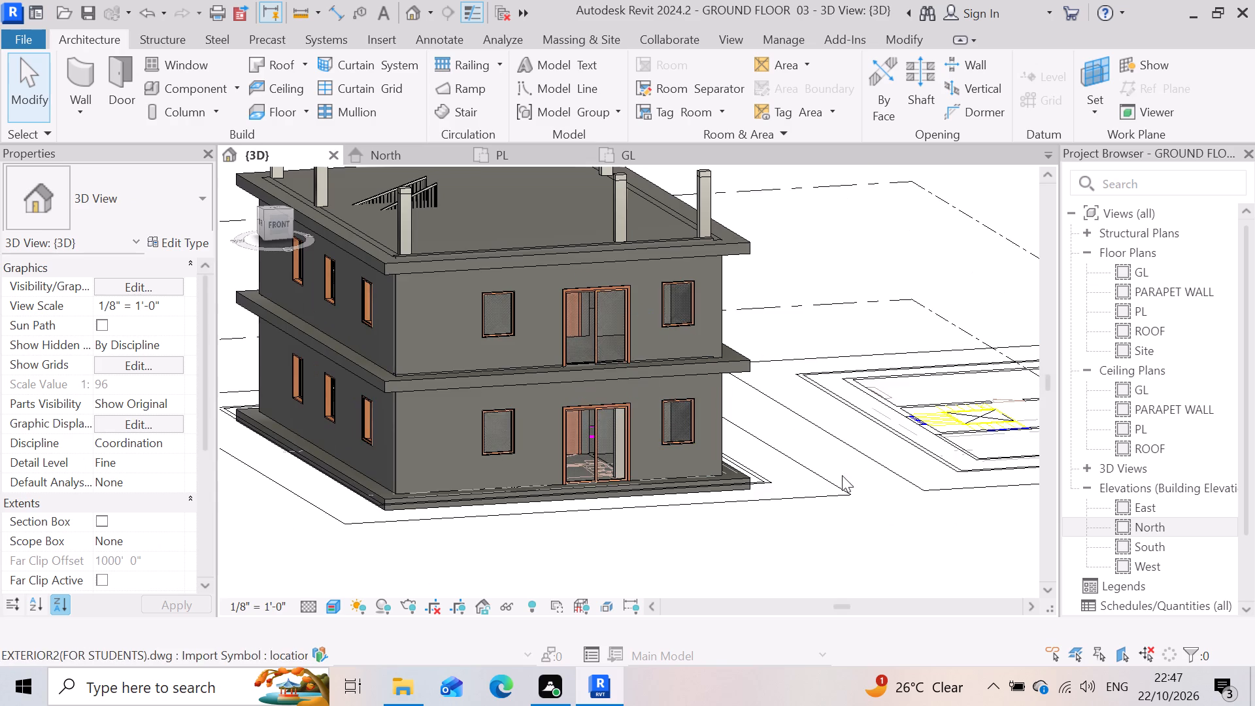
{"action": "scroll", "coordinate": [579, 455], "scroll_direction": "up", "scroll_amount": 3}
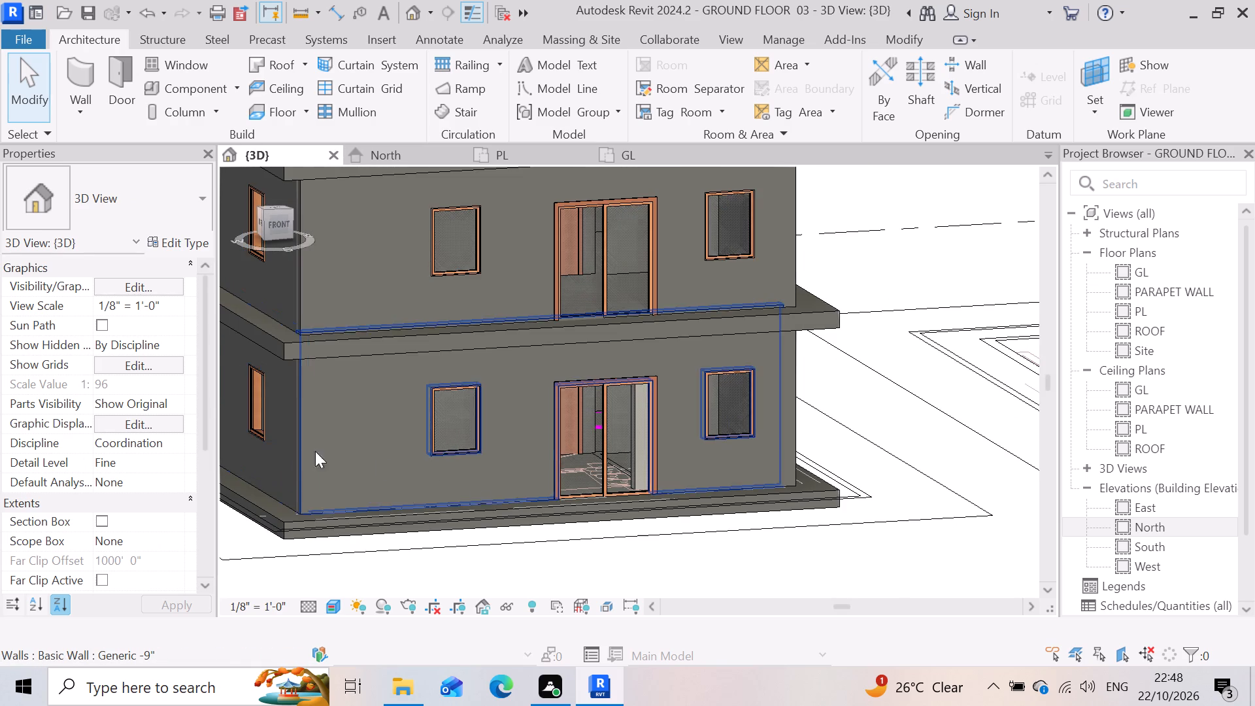
{"action": "scroll", "coordinate": [616, 466], "scroll_direction": "down", "scroll_amount": 3}
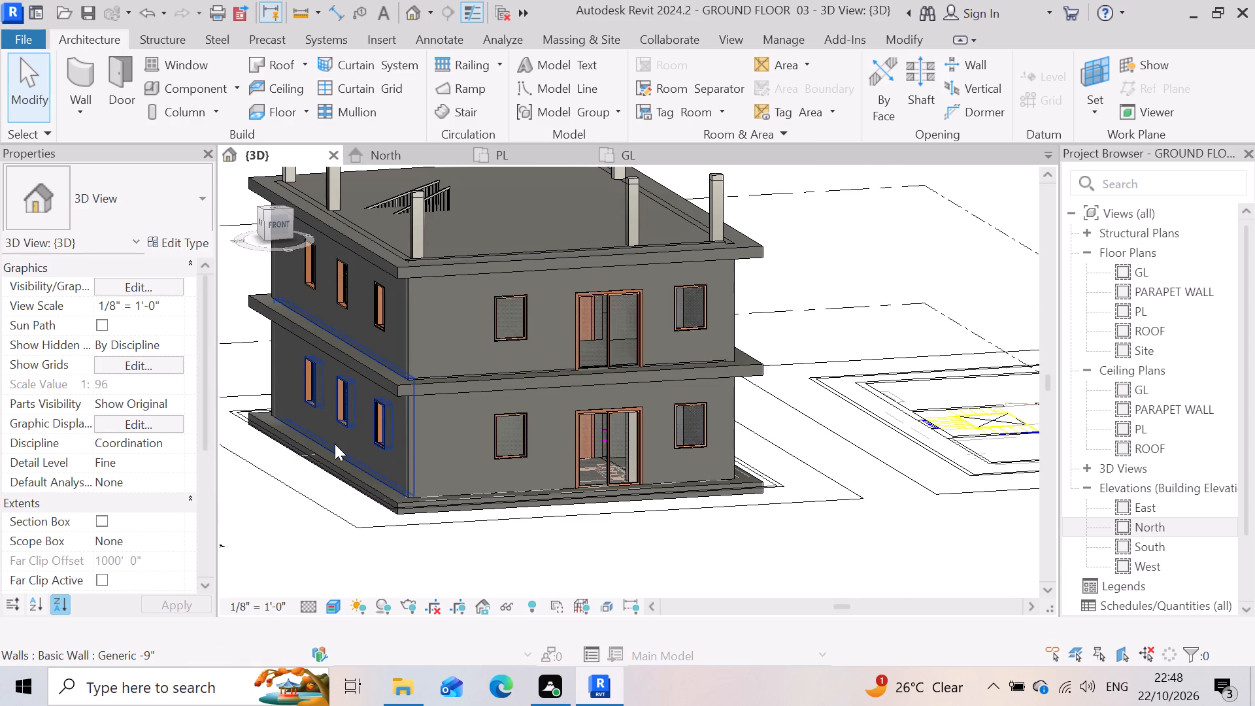
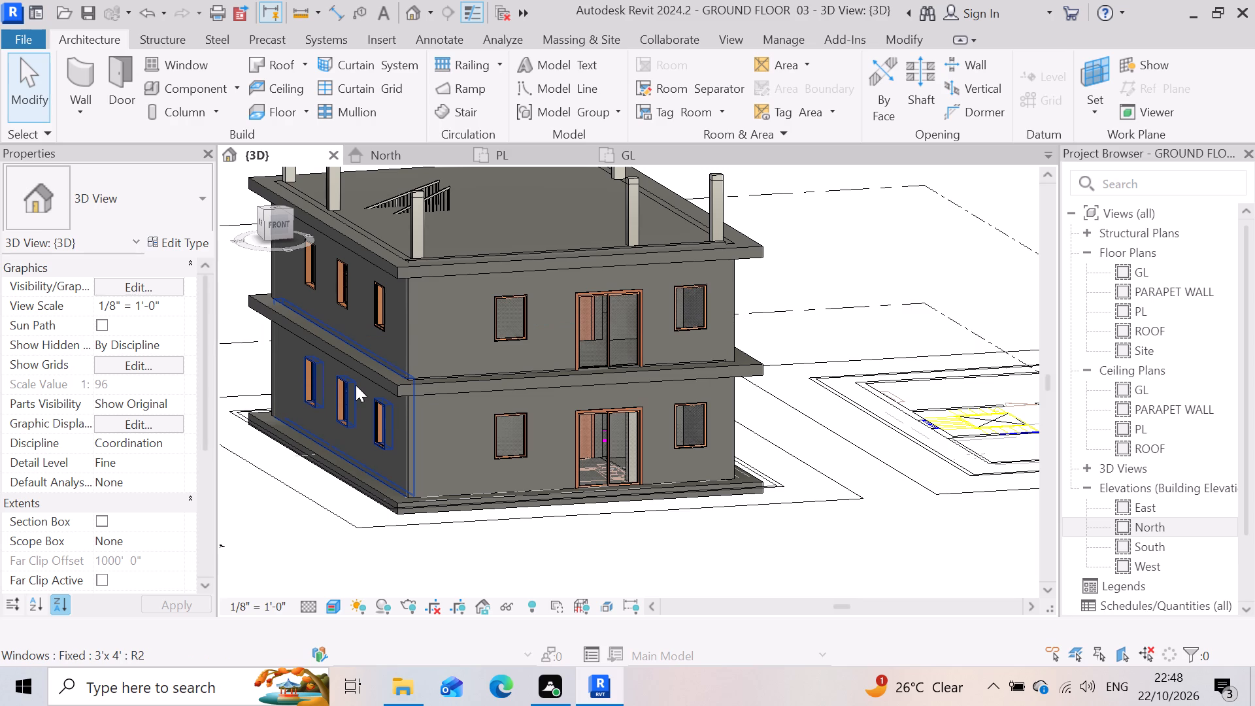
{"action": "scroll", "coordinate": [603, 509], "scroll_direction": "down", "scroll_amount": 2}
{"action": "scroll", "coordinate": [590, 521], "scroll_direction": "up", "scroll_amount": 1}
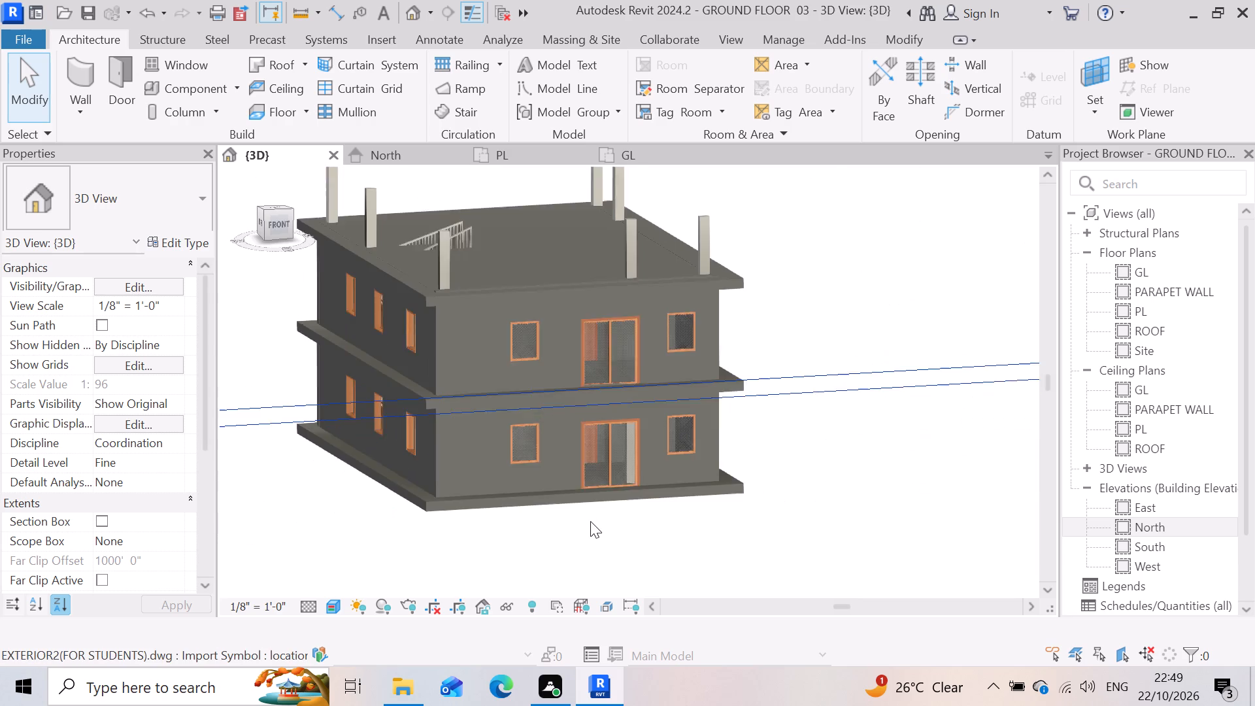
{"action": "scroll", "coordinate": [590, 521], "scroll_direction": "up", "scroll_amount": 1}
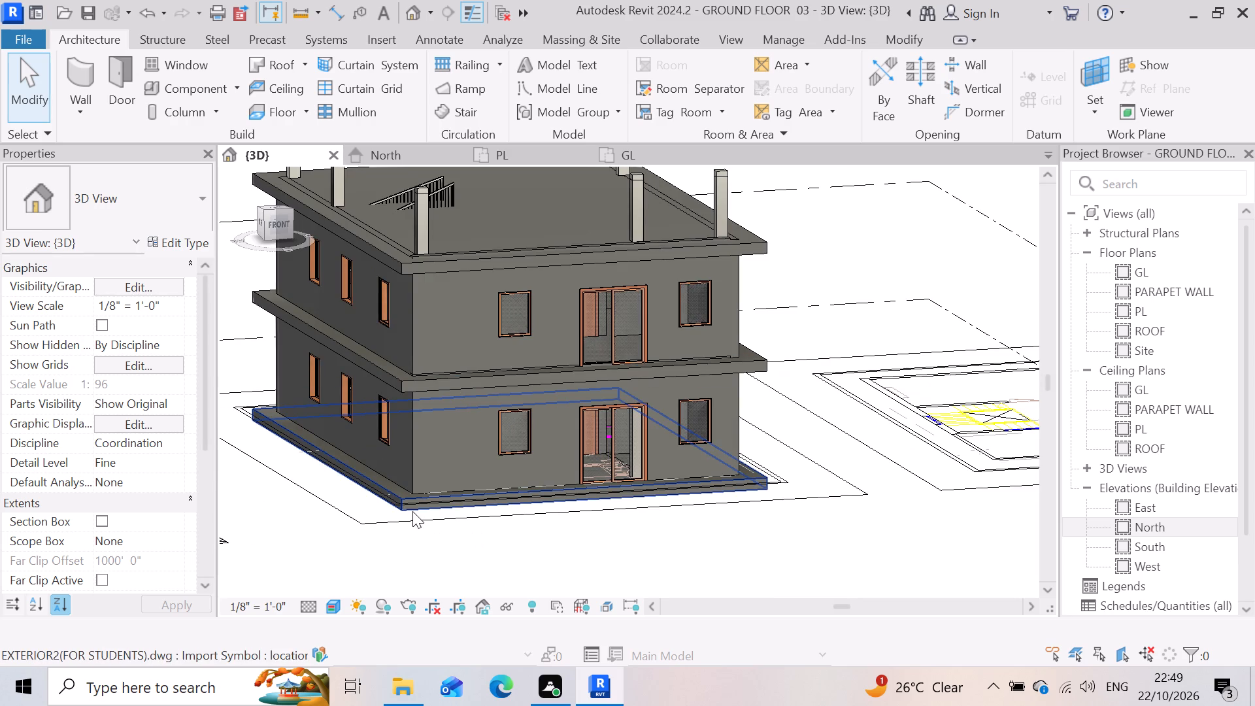
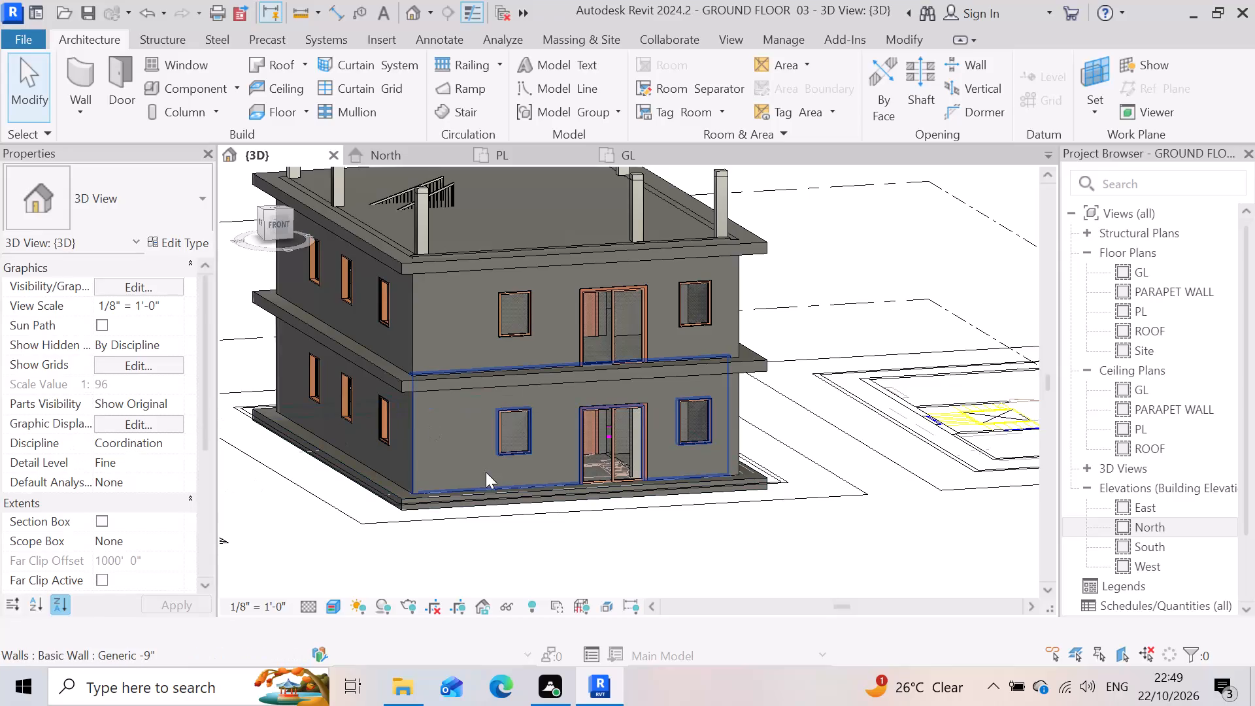
Select the lower storey's front wall in 3D and examine its door and window openings against the storey above.
{"action": "left_click", "coordinate": [542, 469]}
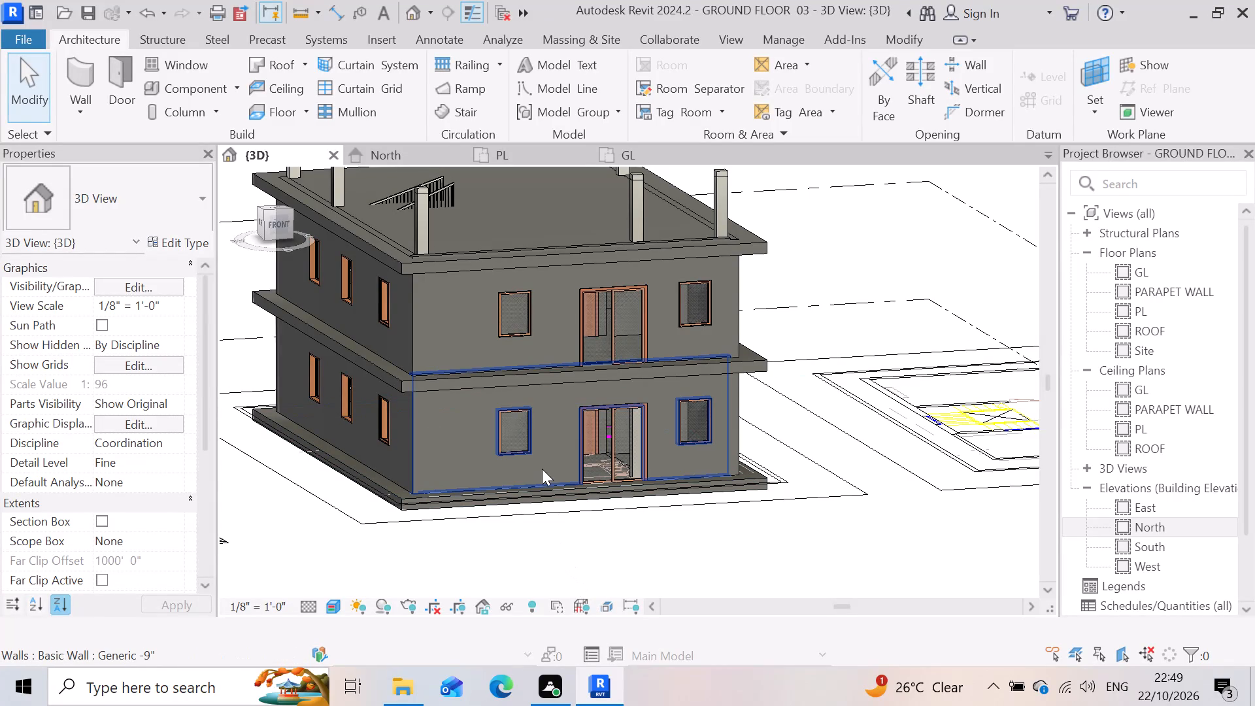
{"action": "scroll", "coordinate": [510, 461], "scroll_direction": "up", "scroll_amount": 6}
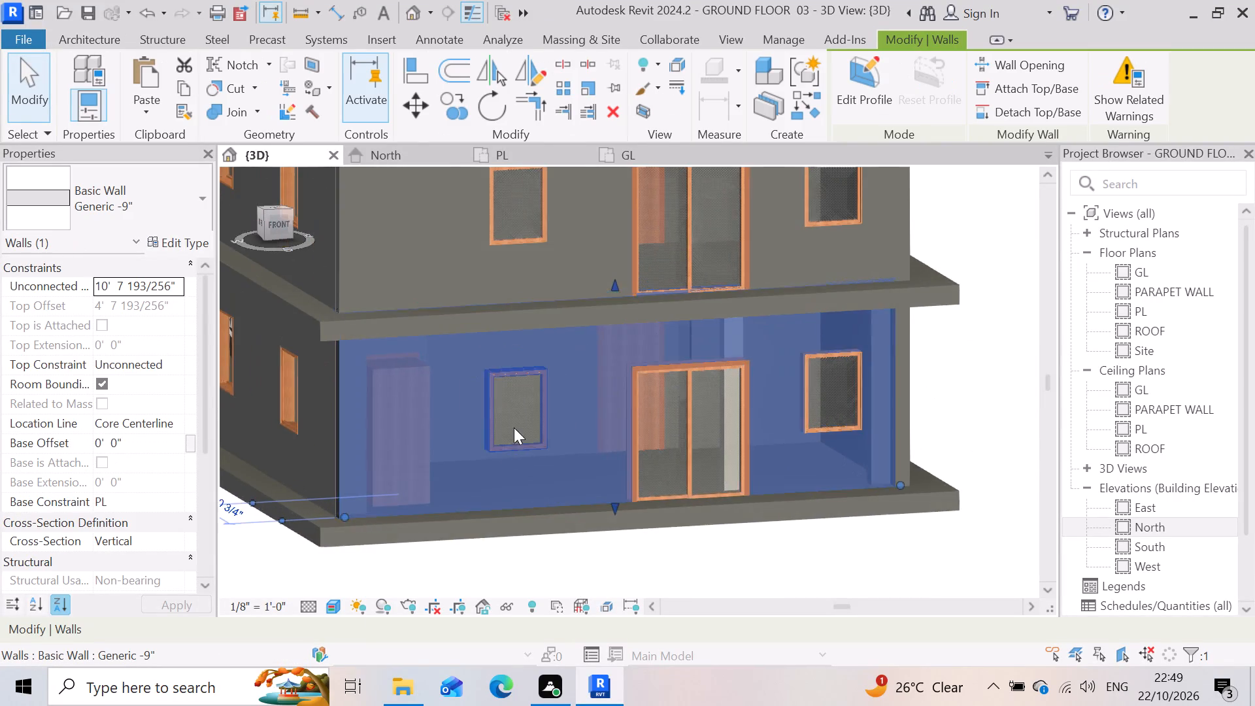
{"action": "scroll", "coordinate": [514, 428], "scroll_direction": "up", "scroll_amount": 3}
{"action": "scroll", "coordinate": [533, 441], "scroll_direction": "down", "scroll_amount": 11}
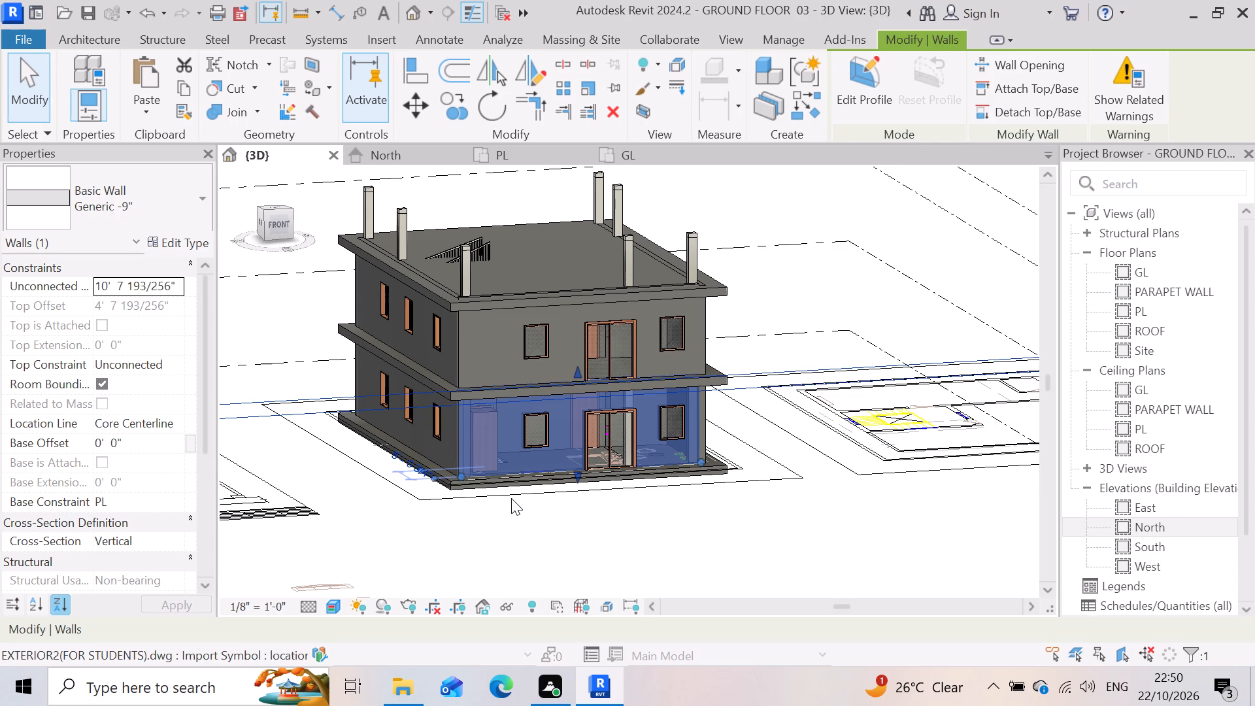
{"action": "scroll", "coordinate": [794, 412], "scroll_direction": "down", "scroll_amount": 4}
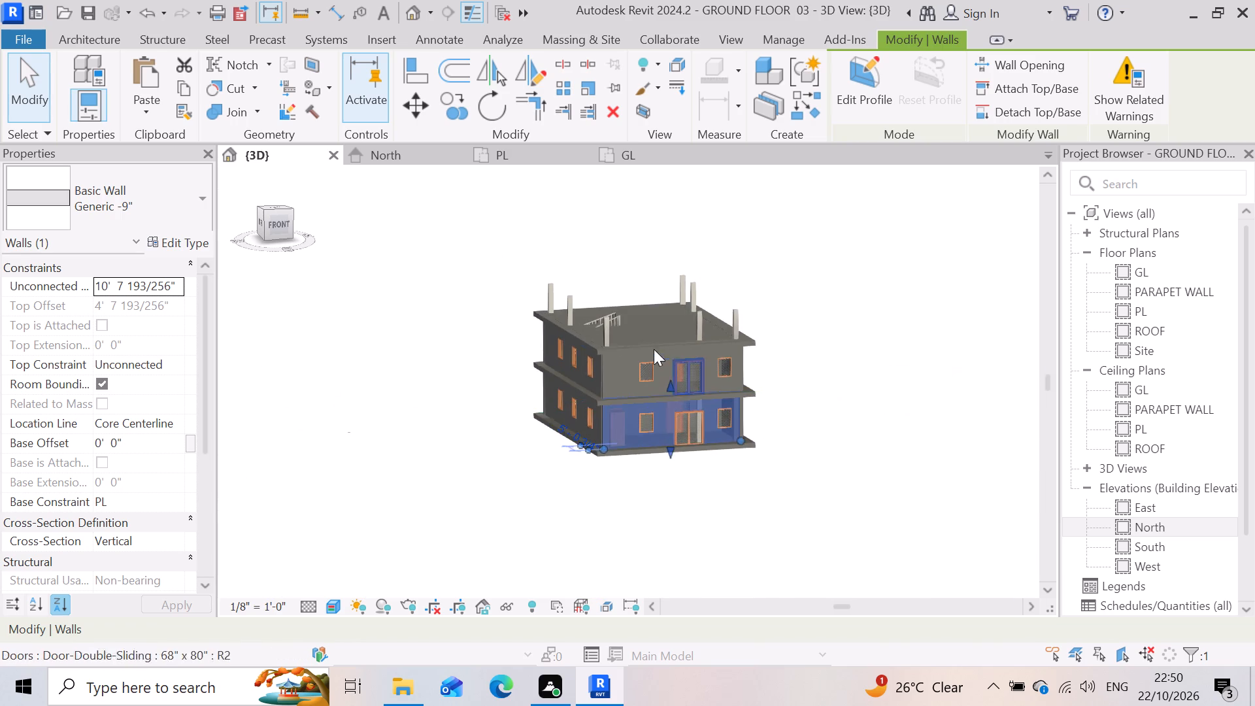
{"action": "scroll", "coordinate": [646, 340], "scroll_direction": "up", "scroll_amount": 8}
{"action": "scroll", "coordinate": [429, 363], "scroll_direction": "down", "scroll_amount": 4}
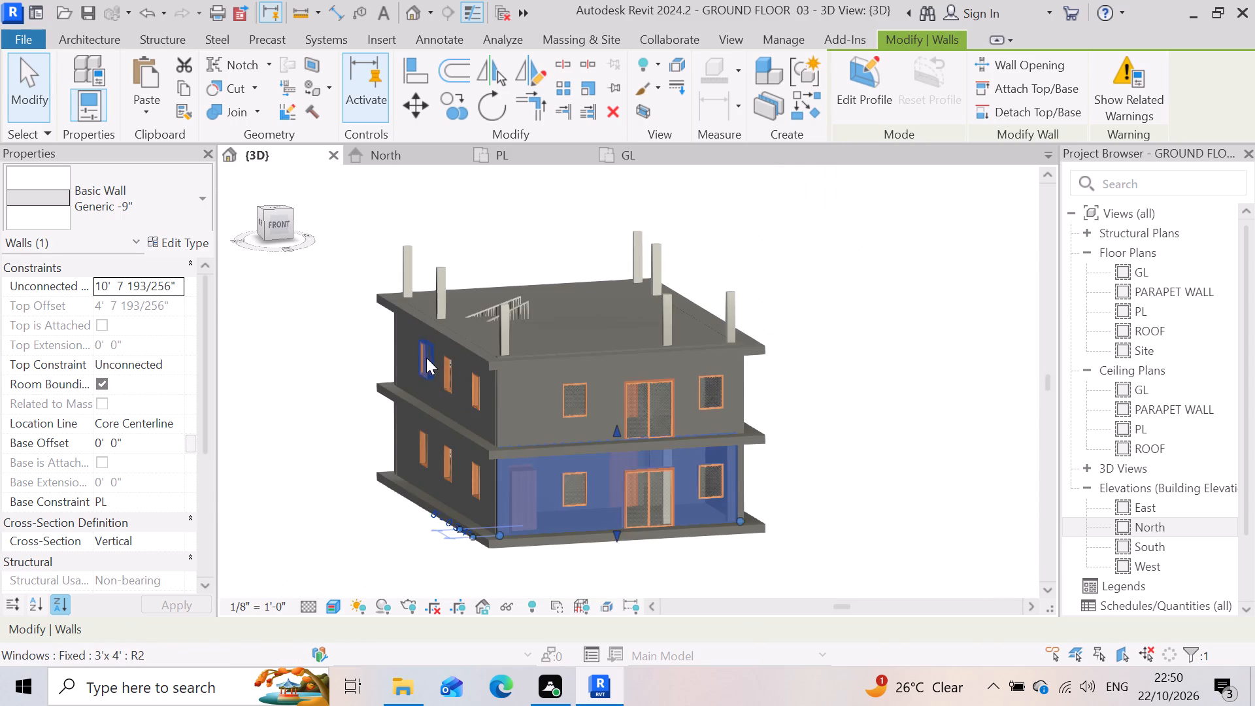
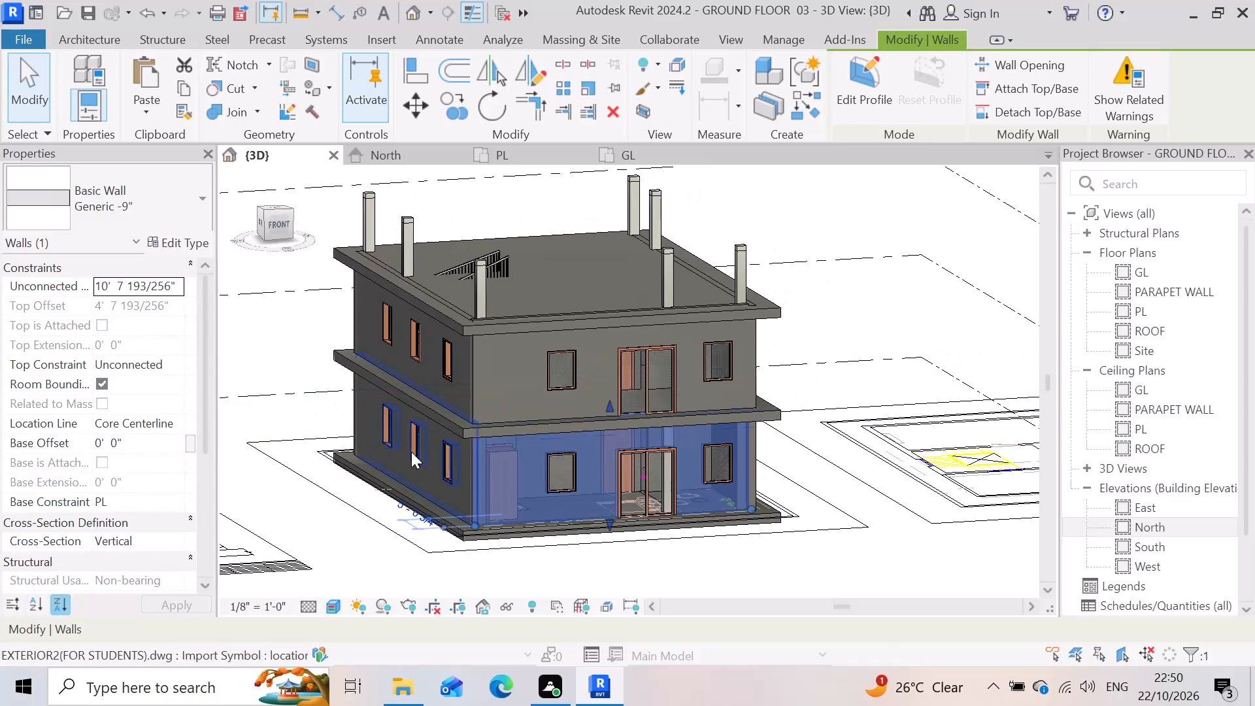
Examine the front and side walls' doors and windows on both storeys in the 3D view, from base slab to roof columns.
{"action": "scroll", "coordinate": [677, 452], "scroll_direction": "down", "scroll_amount": 3}
{"action": "scroll", "coordinate": [736, 484], "scroll_direction": "up", "scroll_amount": 3}
{"action": "scroll", "coordinate": [654, 438], "scroll_direction": "down", "scroll_amount": 2}
{"action": "left_click", "coordinate": [758, 537]}
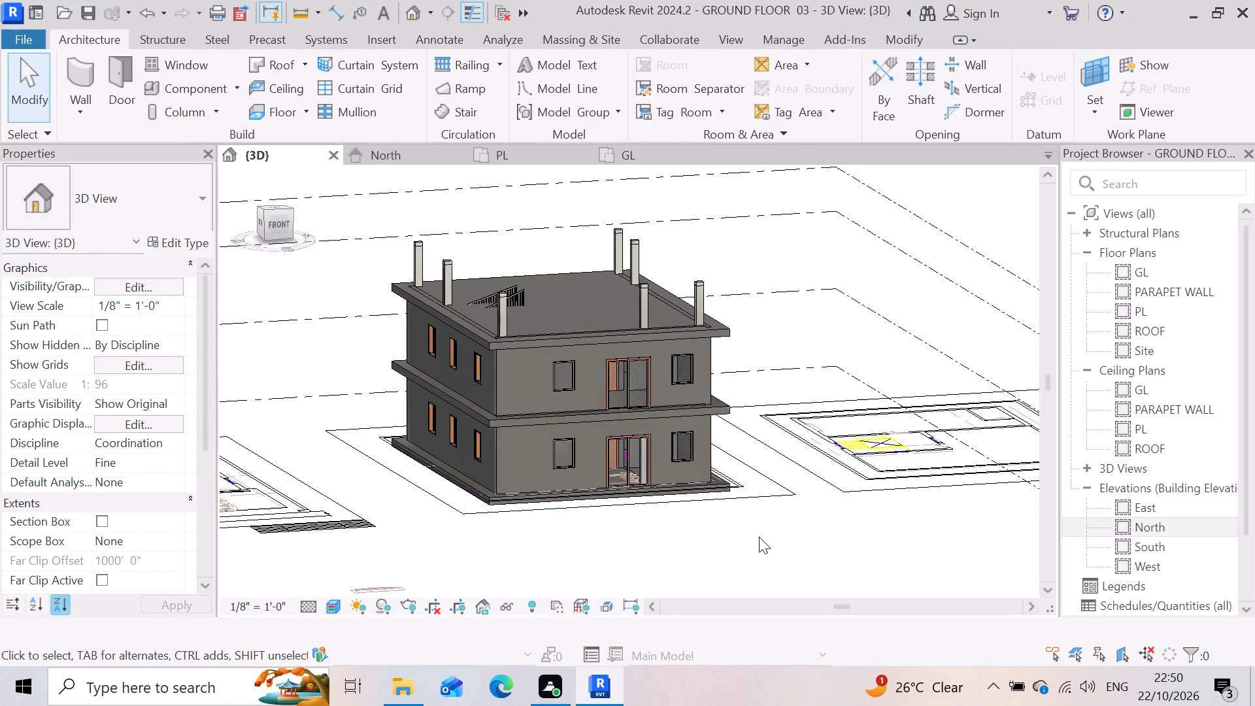
{"action": "scroll", "coordinate": [759, 537], "scroll_direction": "up", "scroll_amount": 3}
{"action": "scroll", "coordinate": [517, 437], "scroll_direction": "up", "scroll_amount": 3}
{"action": "scroll", "coordinate": [667, 443], "scroll_direction": "up", "scroll_amount": 3}
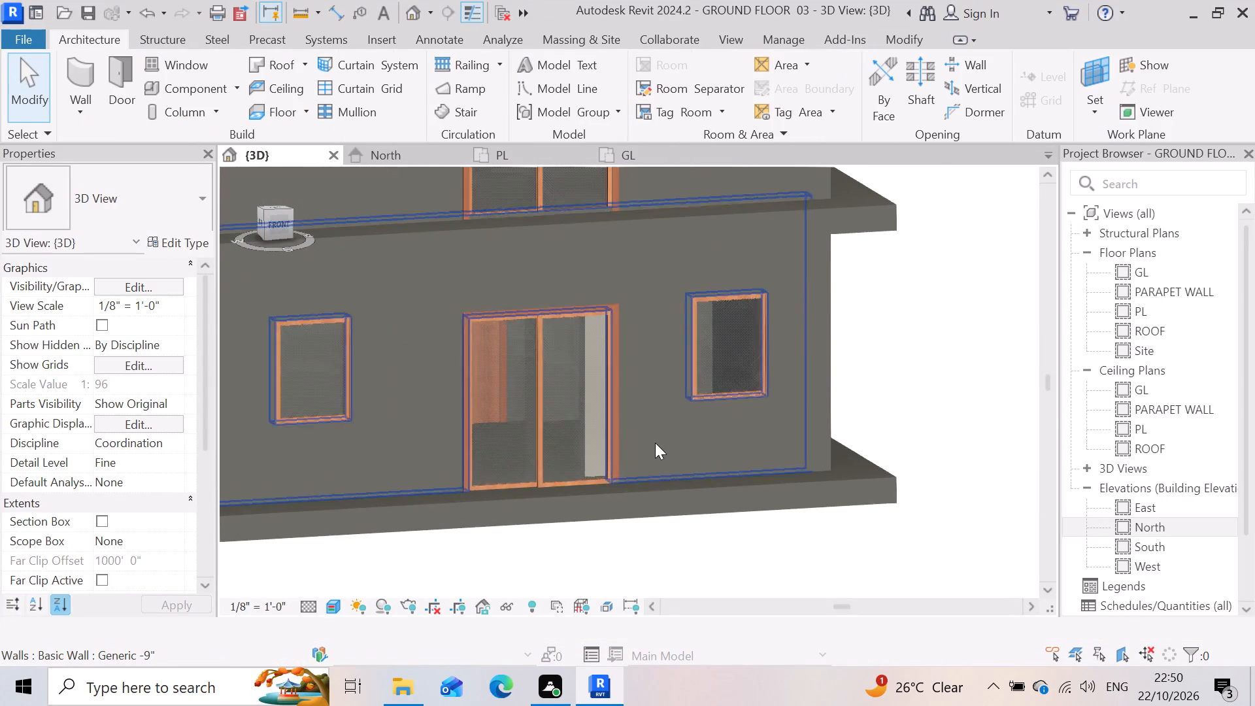
{"action": "scroll", "coordinate": [475, 458], "scroll_direction": "up", "scroll_amount": 4}
{"action": "scroll", "coordinate": [801, 519], "scroll_direction": "down", "scroll_amount": 8}
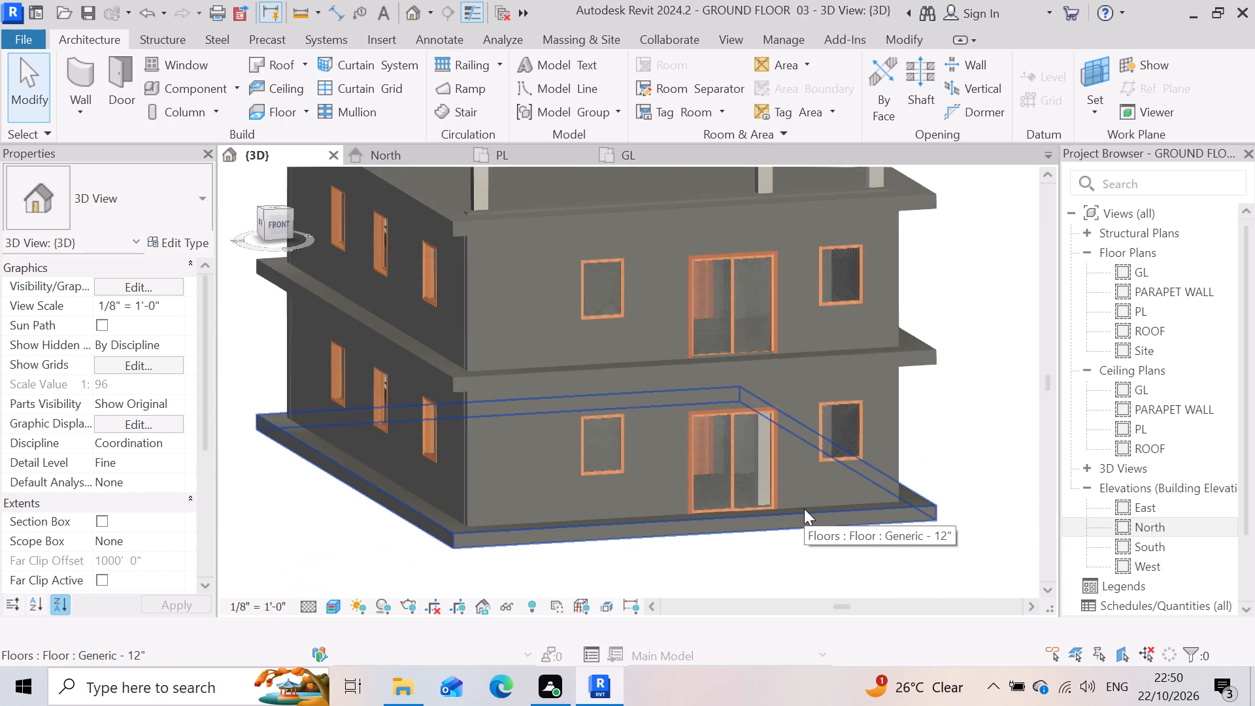
{"action": "scroll", "coordinate": [804, 509], "scroll_direction": "down", "scroll_amount": 4}
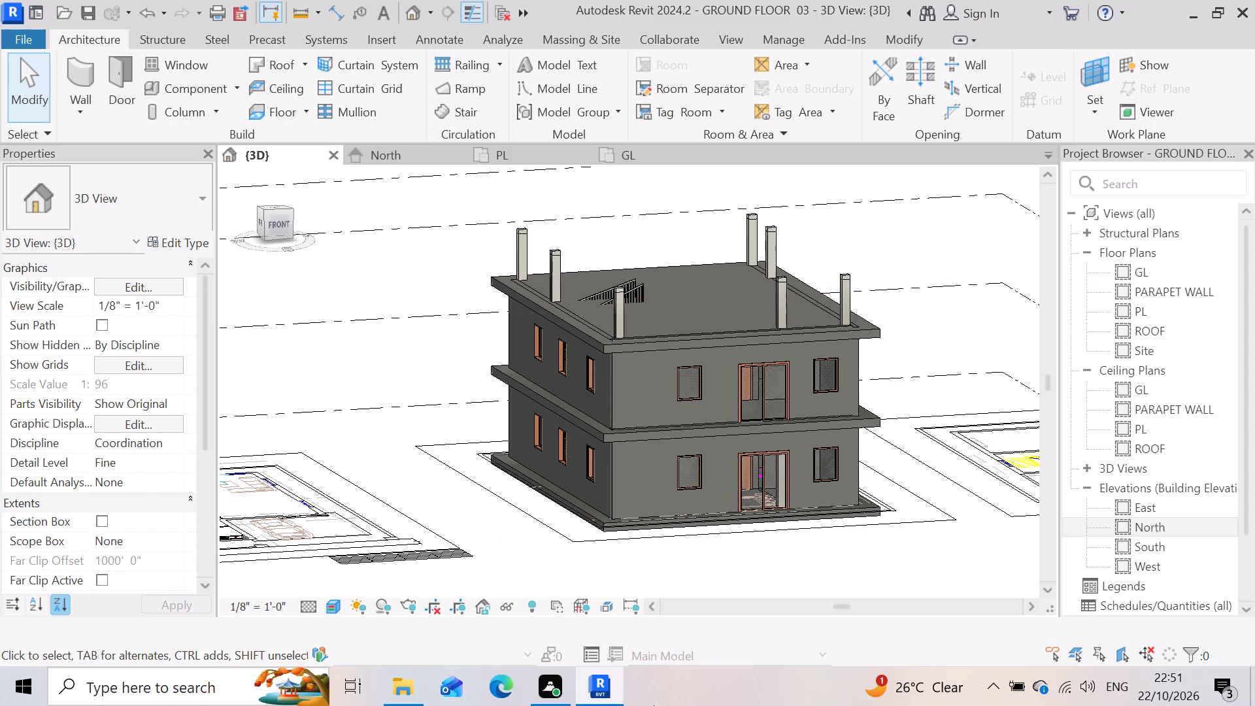
{"action": "scroll", "coordinate": [671, 495], "scroll_direction": "up", "scroll_amount": 3}
{"action": "scroll", "coordinate": [624, 480], "scroll_direction": "down", "scroll_amount": 2}
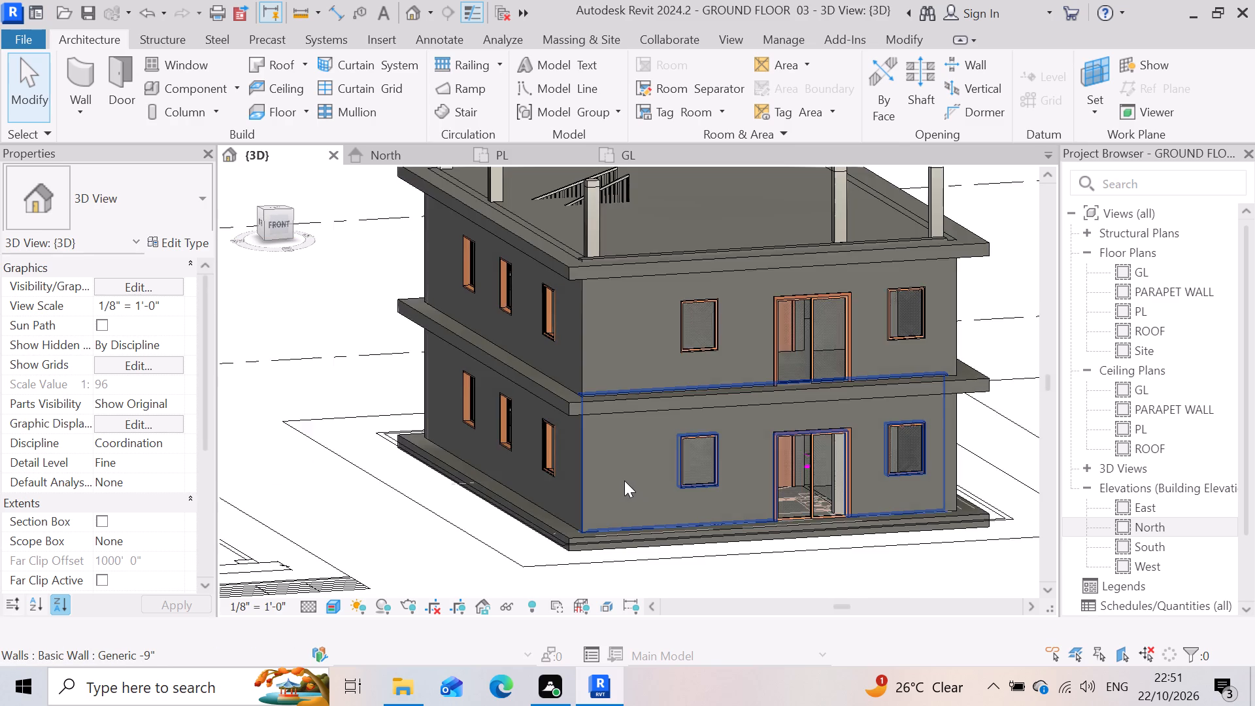
{"action": "scroll", "coordinate": [624, 480], "scroll_direction": "down", "scroll_amount": 1}
{"action": "scroll", "coordinate": [794, 323], "scroll_direction": "up", "scroll_amount": 4}
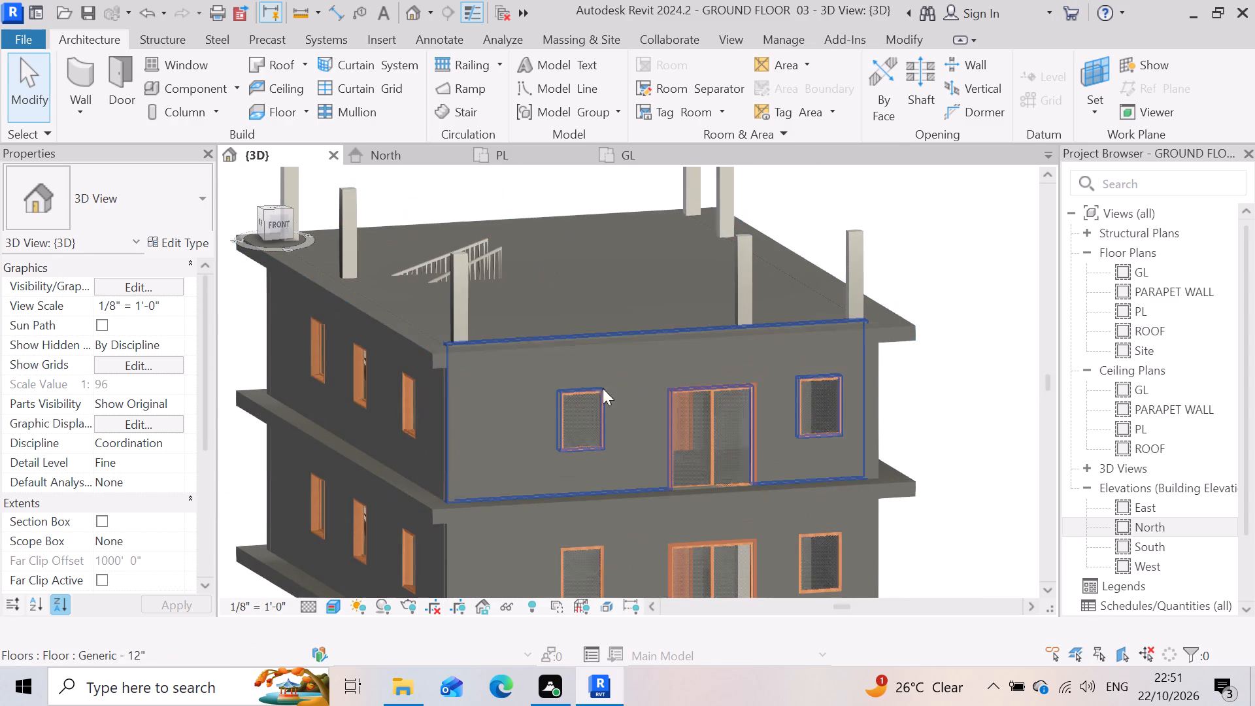
{"action": "scroll", "coordinate": [1135, 513], "scroll_direction": "down", "scroll_amount": 4}
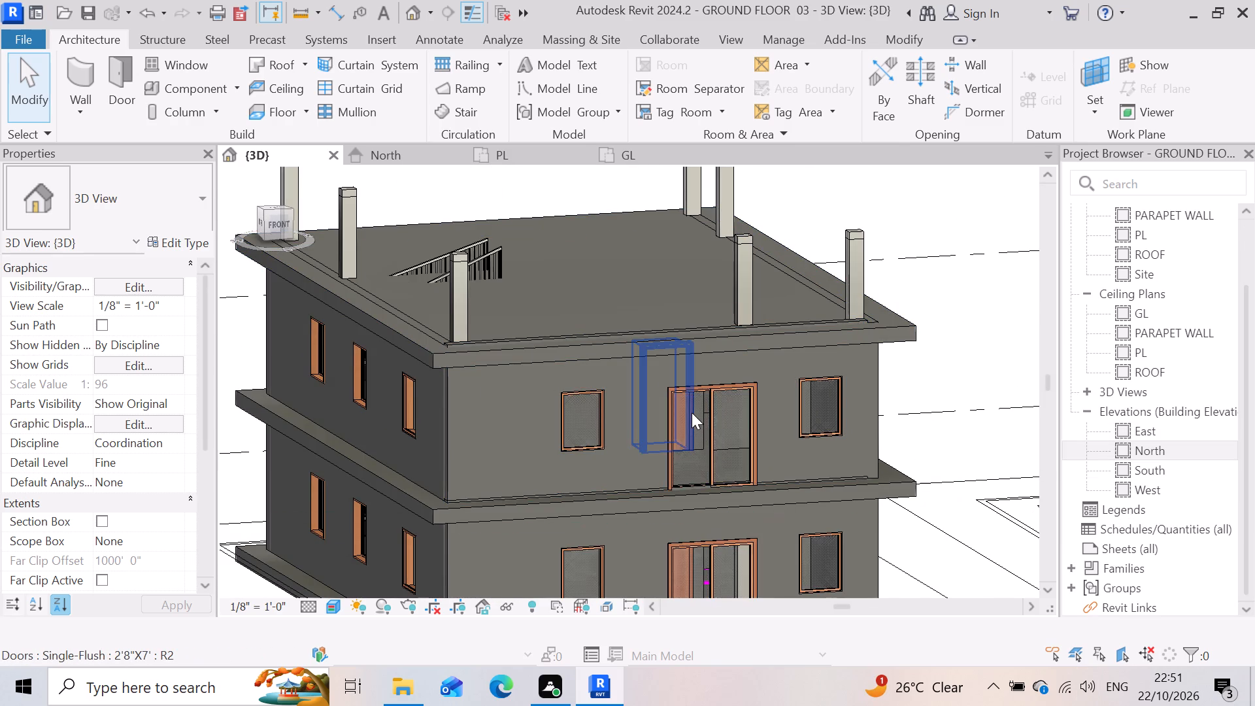
{"action": "scroll", "coordinate": [692, 414], "scroll_direction": "down", "scroll_amount": 4}
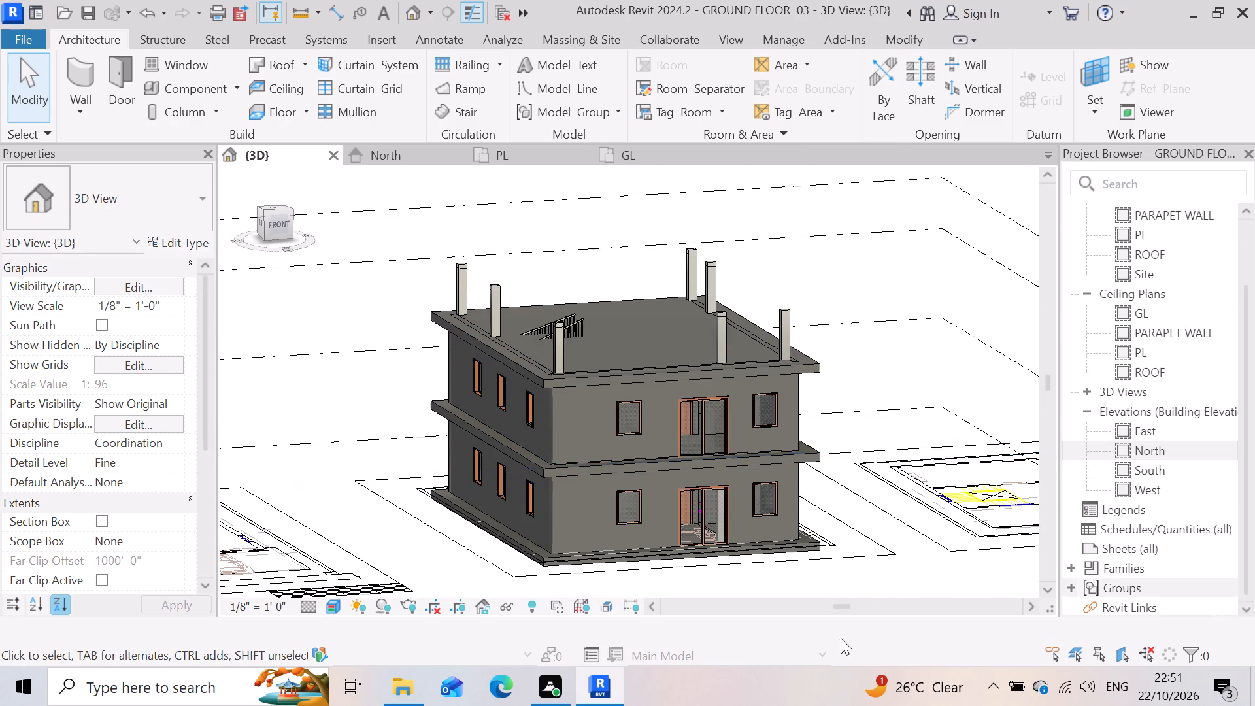
{"action": "scroll", "coordinate": [818, 432], "scroll_direction": "up", "scroll_amount": 4}
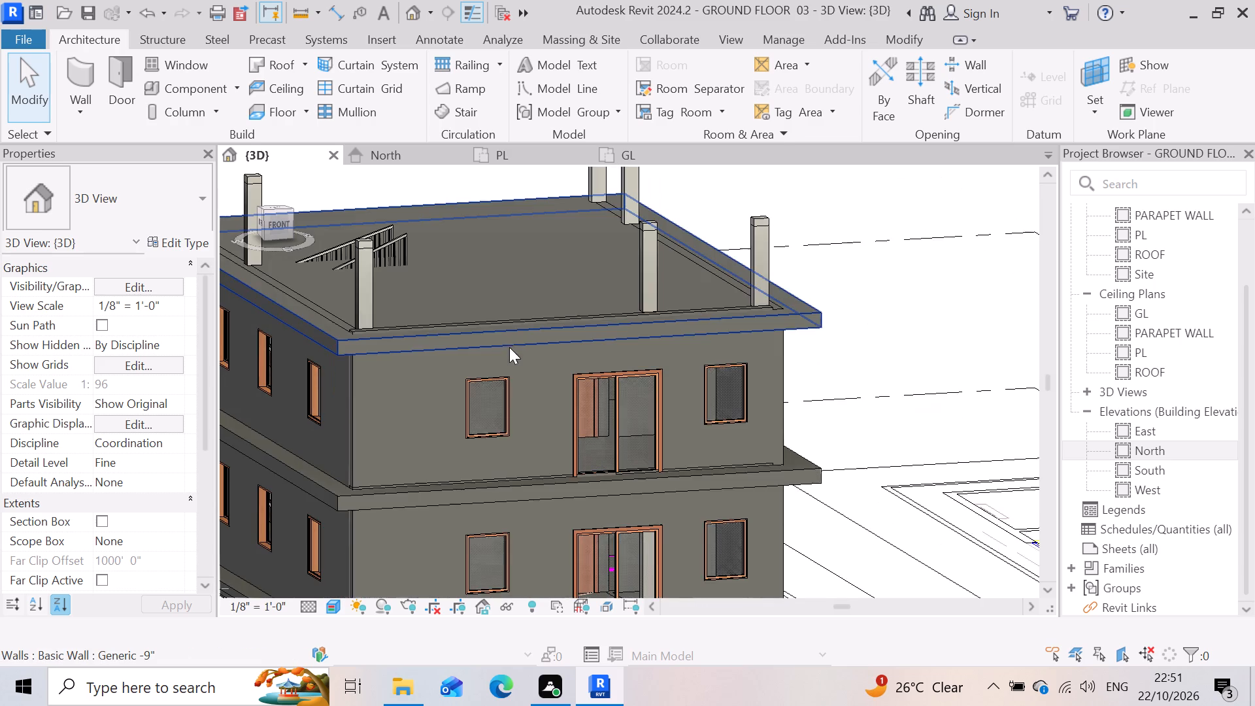
{"action": "scroll", "coordinate": [492, 326], "scroll_direction": "down", "scroll_amount": 4}
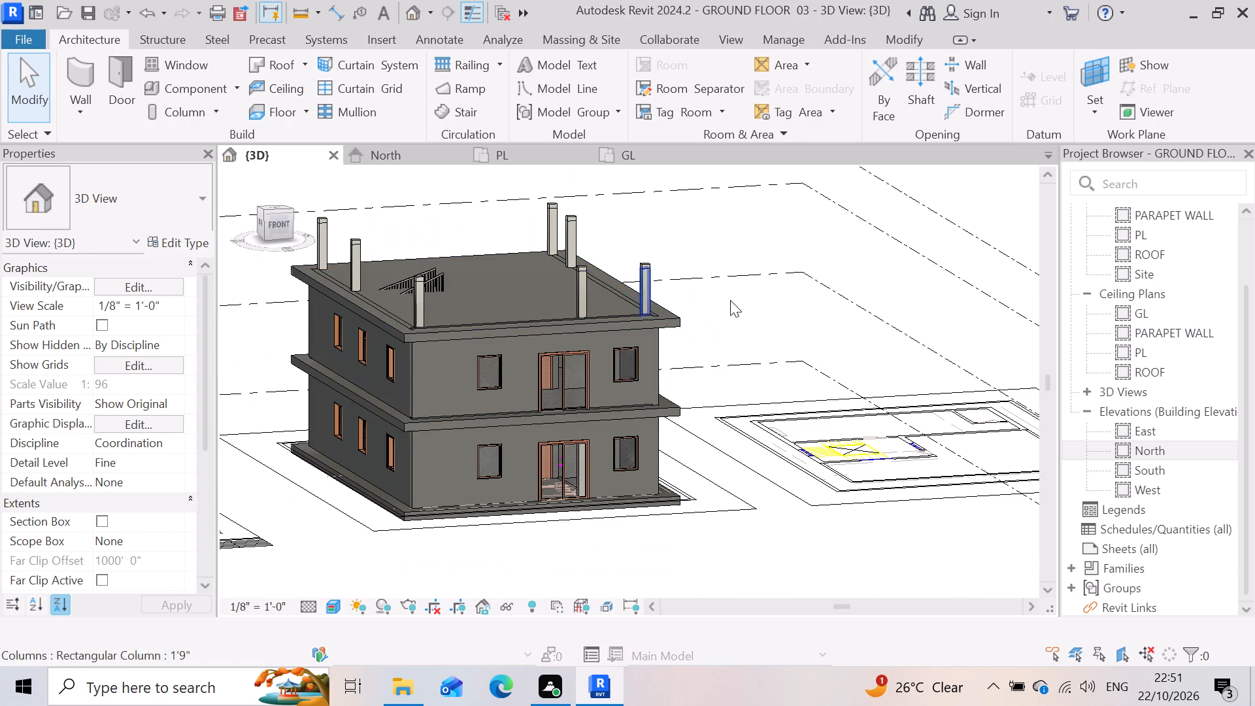
{"action": "scroll", "coordinate": [787, 440], "scroll_direction": "up", "scroll_amount": 4}
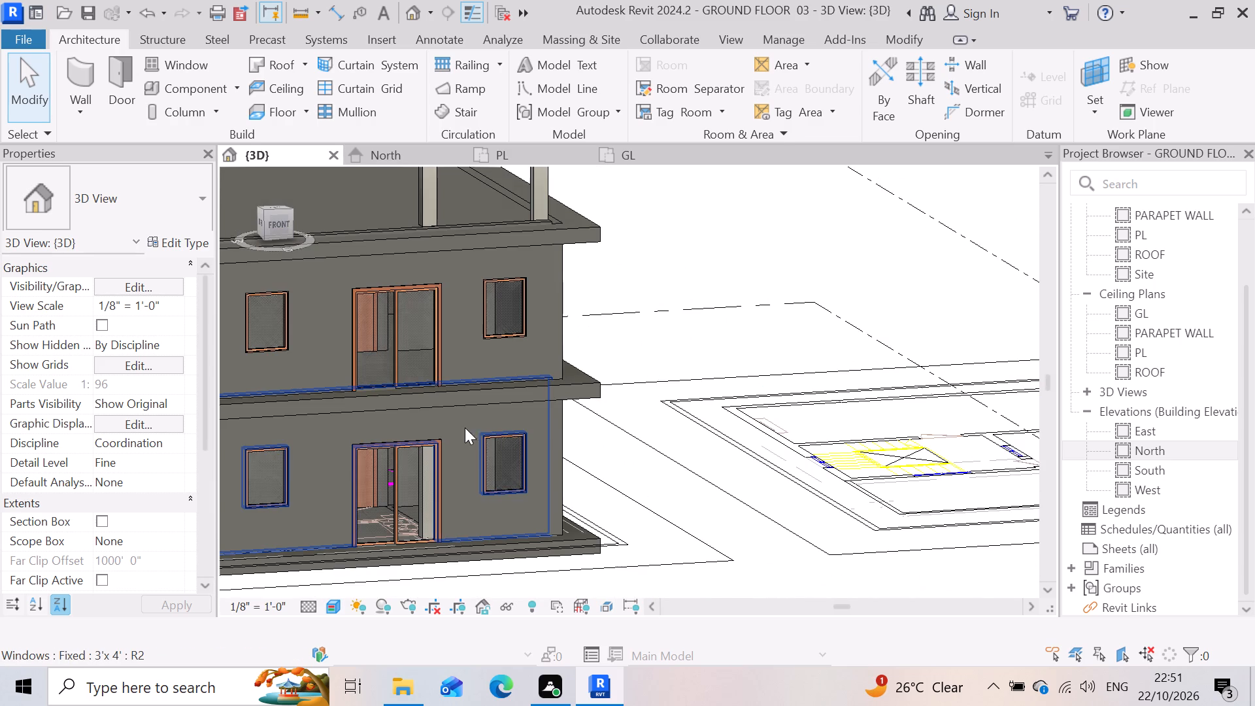
{"action": "scroll", "coordinate": [473, 414], "scroll_direction": "down", "scroll_amount": 2}
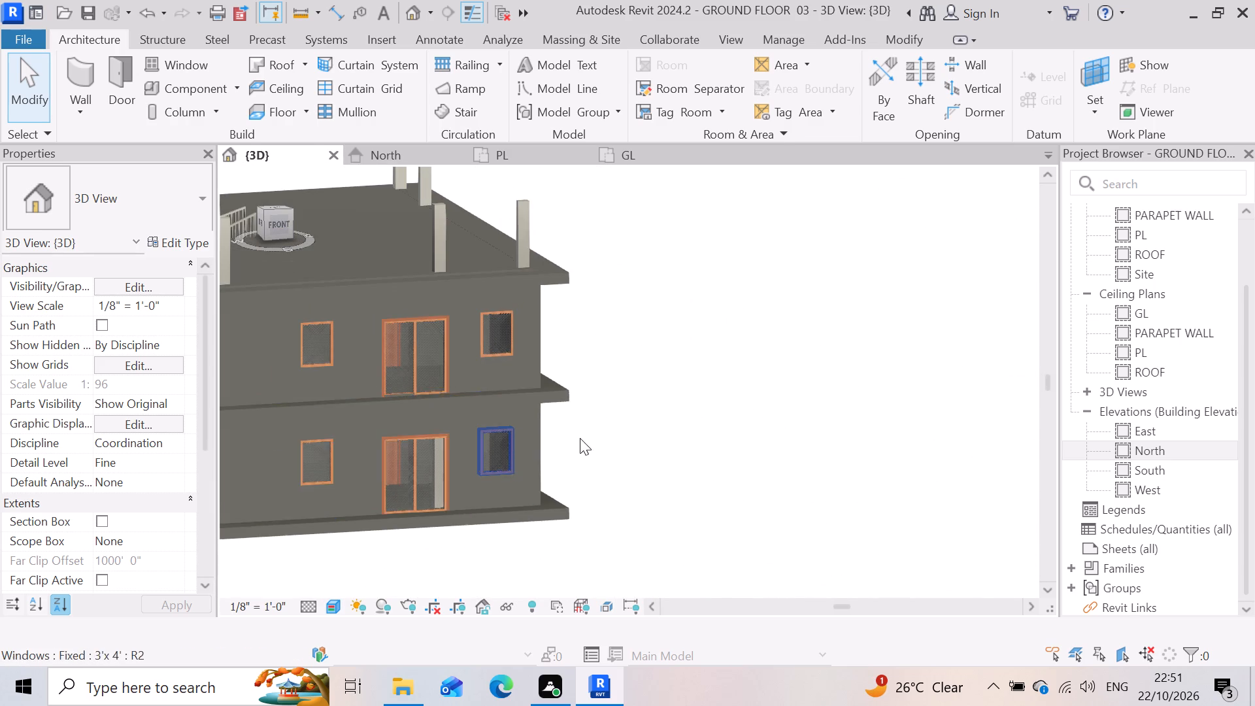
{"action": "scroll", "coordinate": [425, 418], "scroll_direction": "up", "scroll_amount": 2}
{"action": "scroll", "coordinate": [602, 395], "scroll_direction": "down", "scroll_amount": 4}
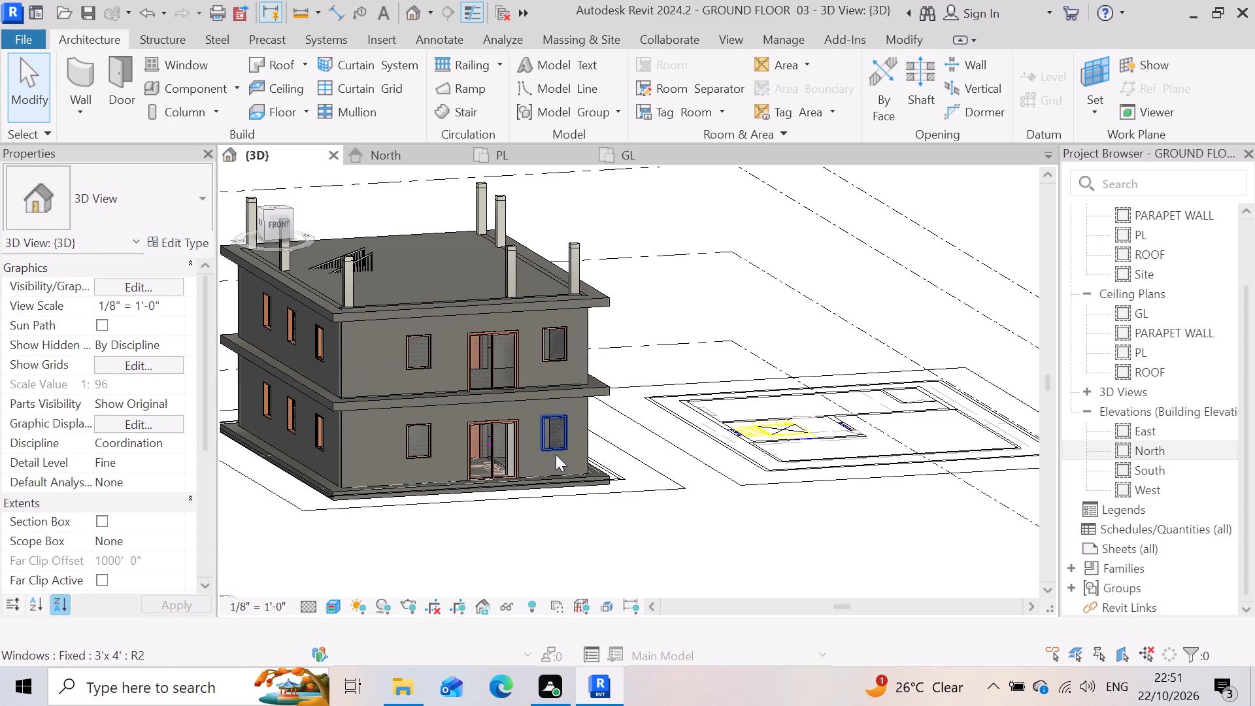
{"action": "scroll", "coordinate": [556, 454], "scroll_direction": "down", "scroll_amount": 4}
In the North elevation, temporarily hide the upper-storey elements and the floor slab between the two storeys.
{"action": "double_click", "coordinate": [1198, 454]}
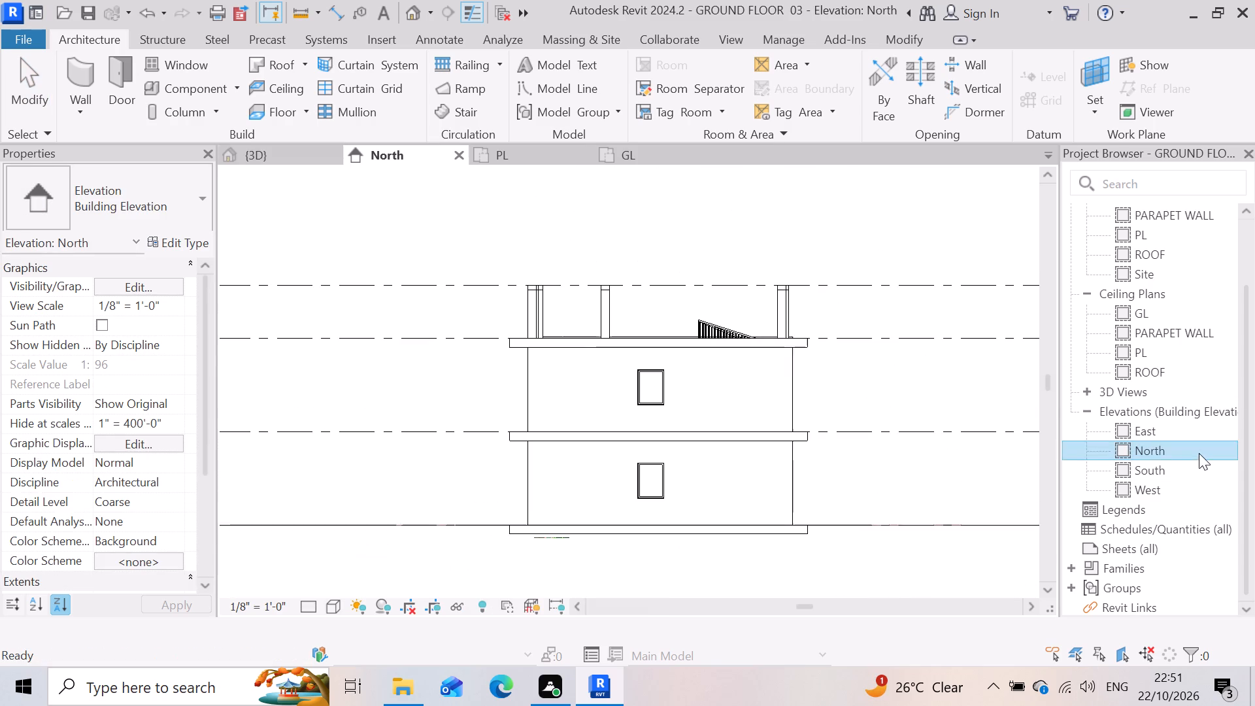
{"action": "scroll", "coordinate": [621, 388], "scroll_direction": "up", "scroll_amount": 3}
{"action": "scroll", "coordinate": [463, 335], "scroll_direction": "down", "scroll_amount": 3}
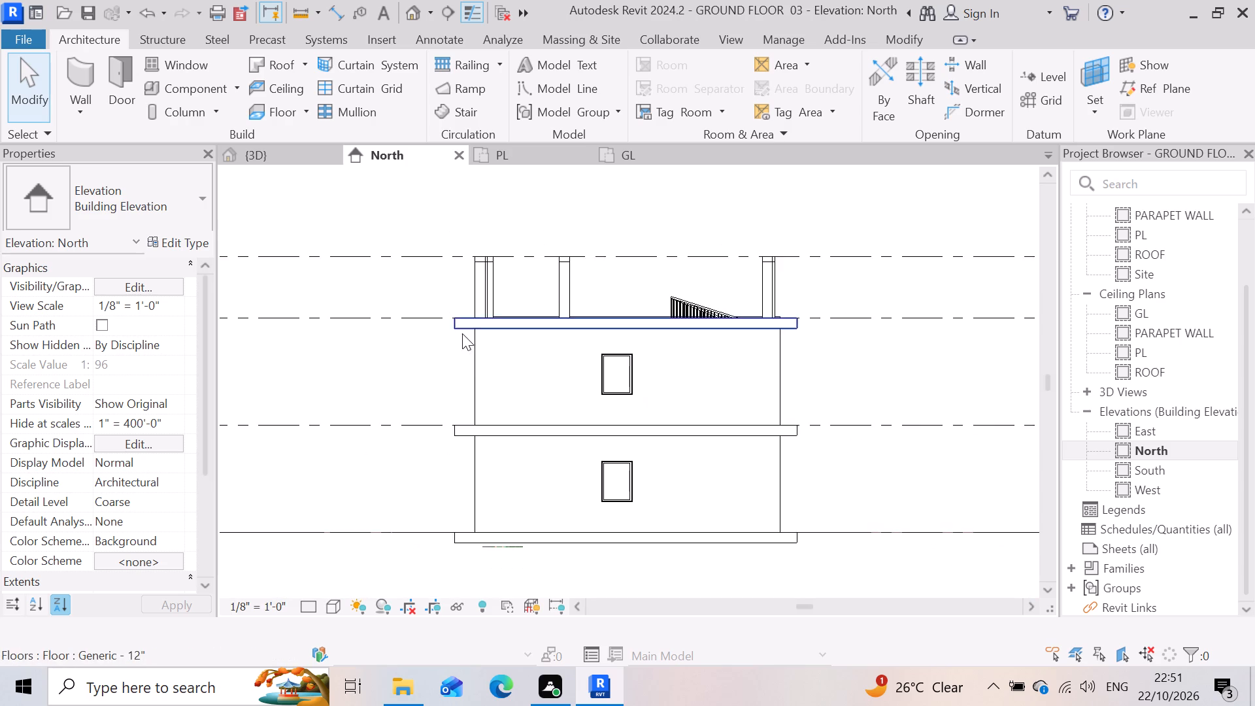
{"action": "left_click_drag", "start_coordinate": [807, 377], "coordinate": [383, 319]}
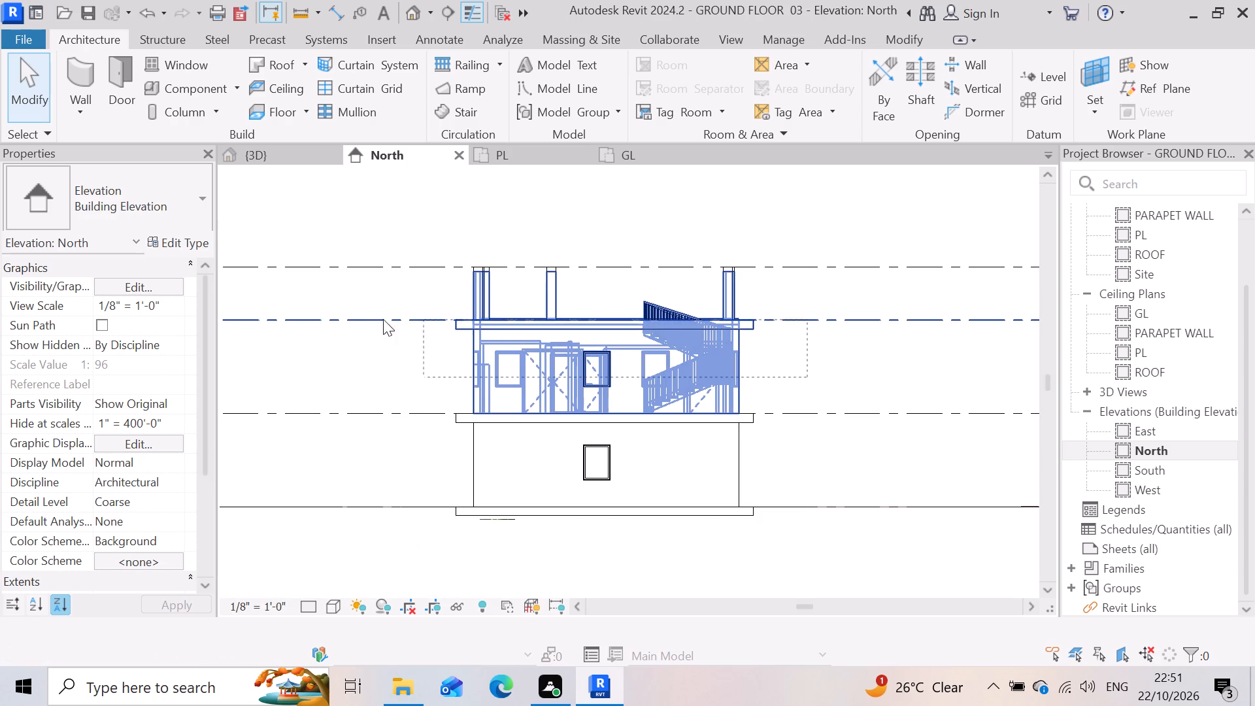
{"action": "left_click_drag", "start_coordinate": [383, 319], "coordinate": [366, 280]}
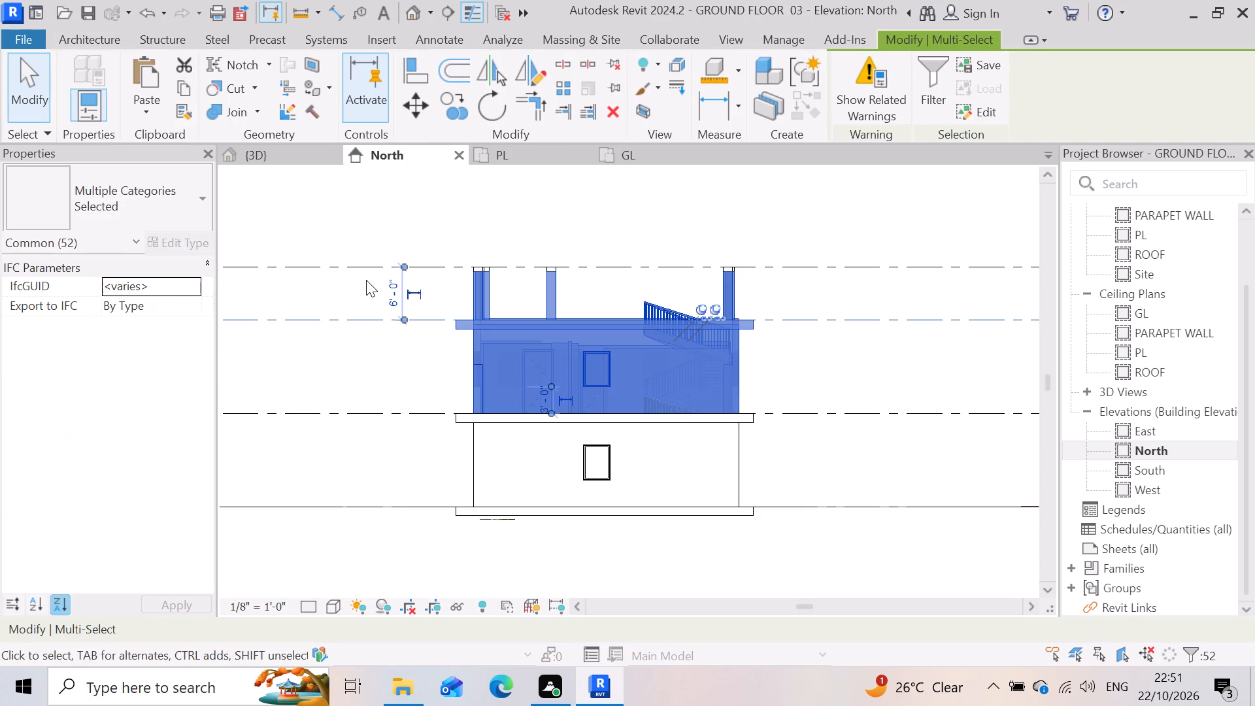
{"action": "type", "text": "HHH"}
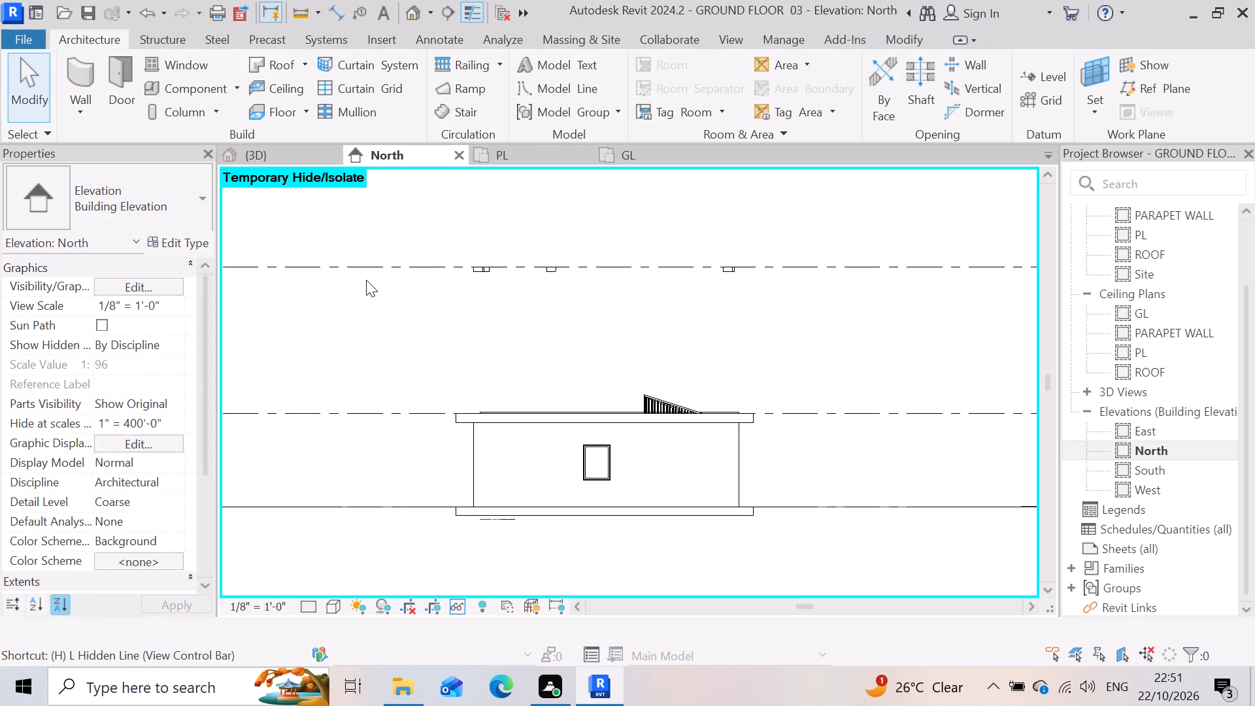
{"action": "left_click", "coordinate": [594, 426]}
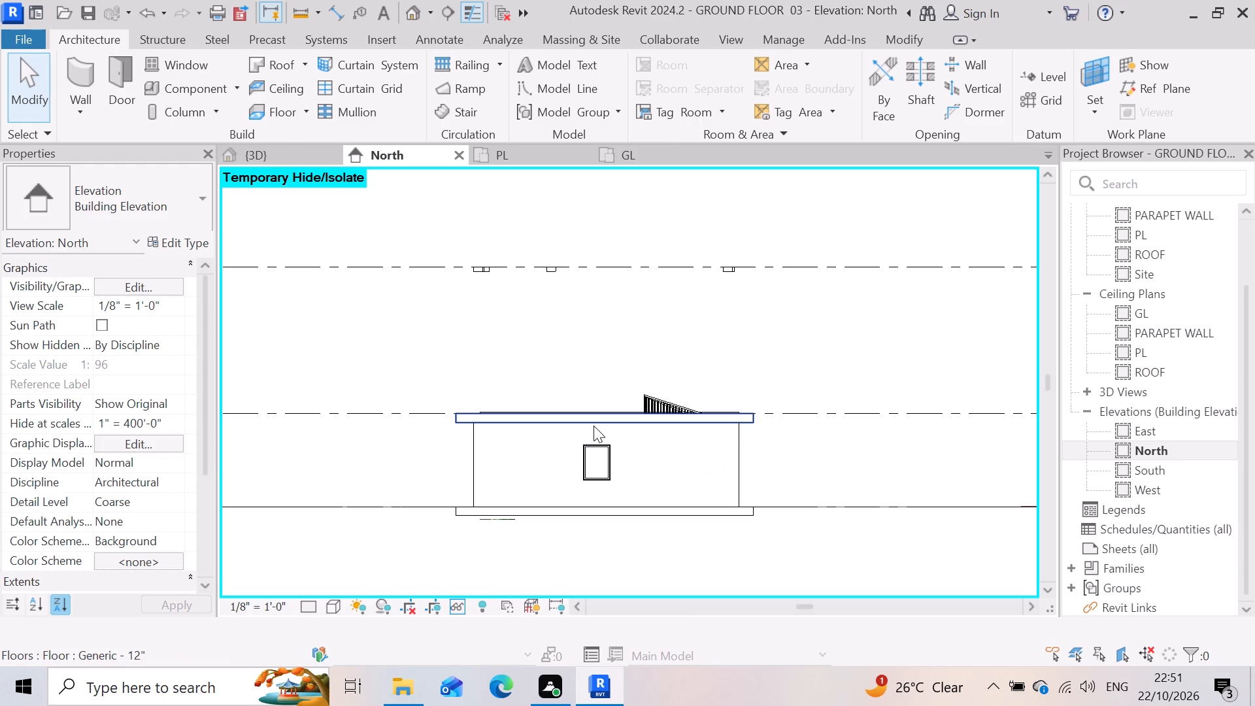
{"action": "type", "text": "HH"}
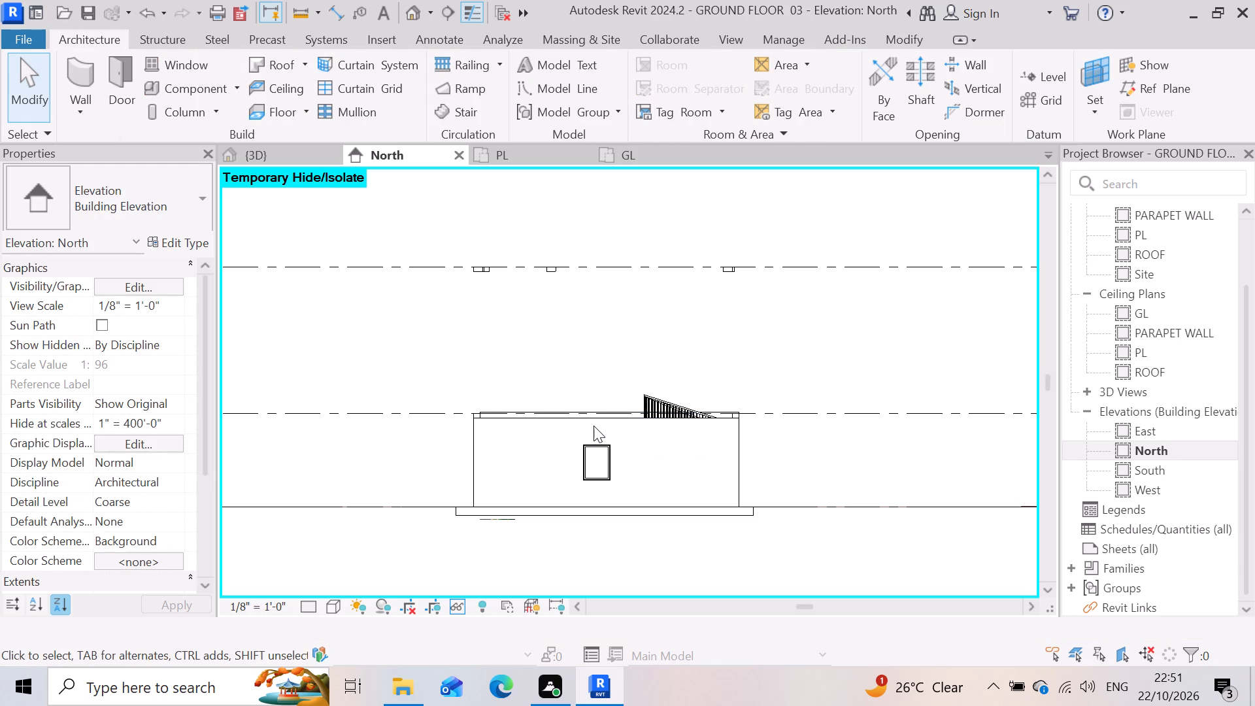
Inspect the upper storey's front wall in the 3D view and check the PL floor plan.
{"action": "left_click", "coordinate": [290, 156]}
{"action": "scroll", "coordinate": [509, 403], "scroll_direction": "up", "scroll_amount": 4}
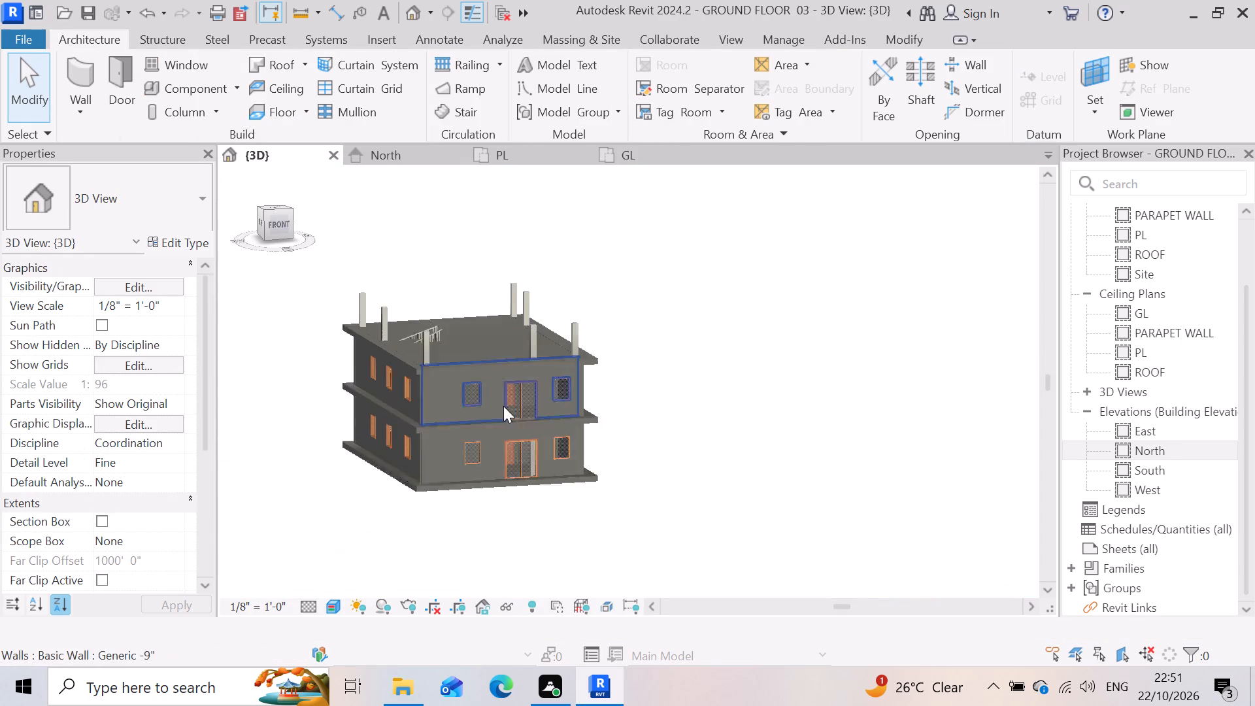
{"action": "left_click", "coordinate": [431, 414]}
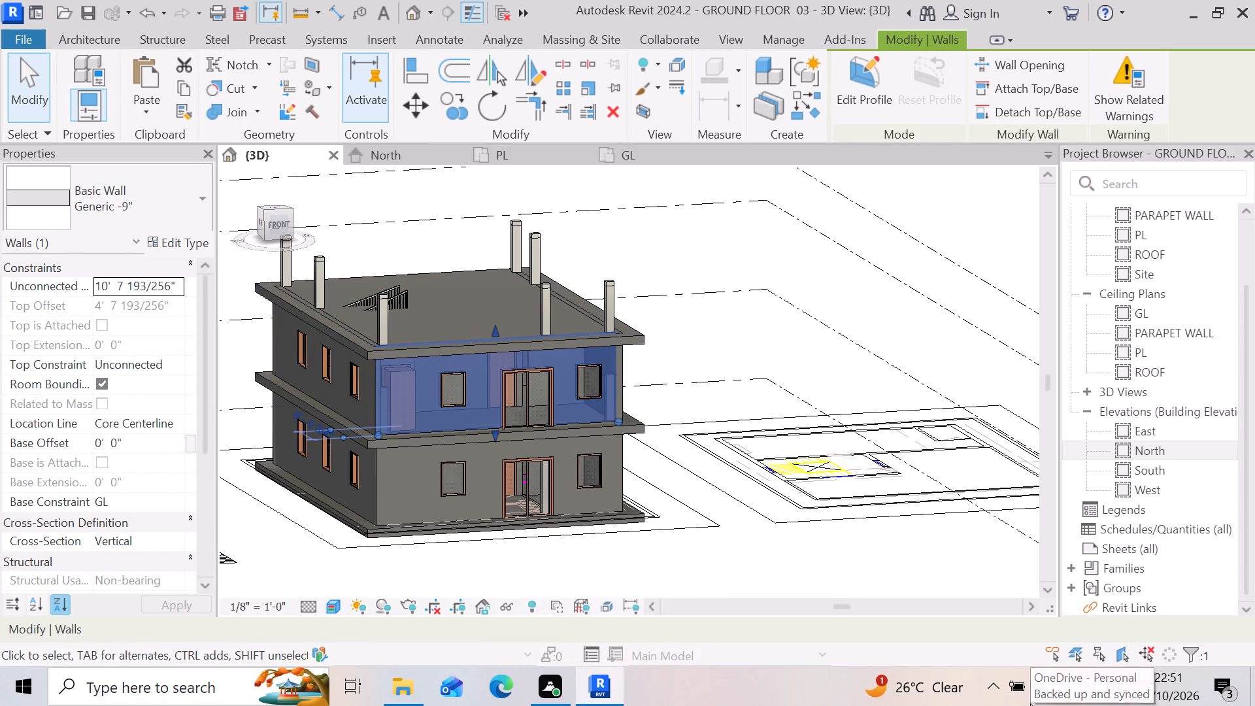
{"action": "key", "text": "Escape"}
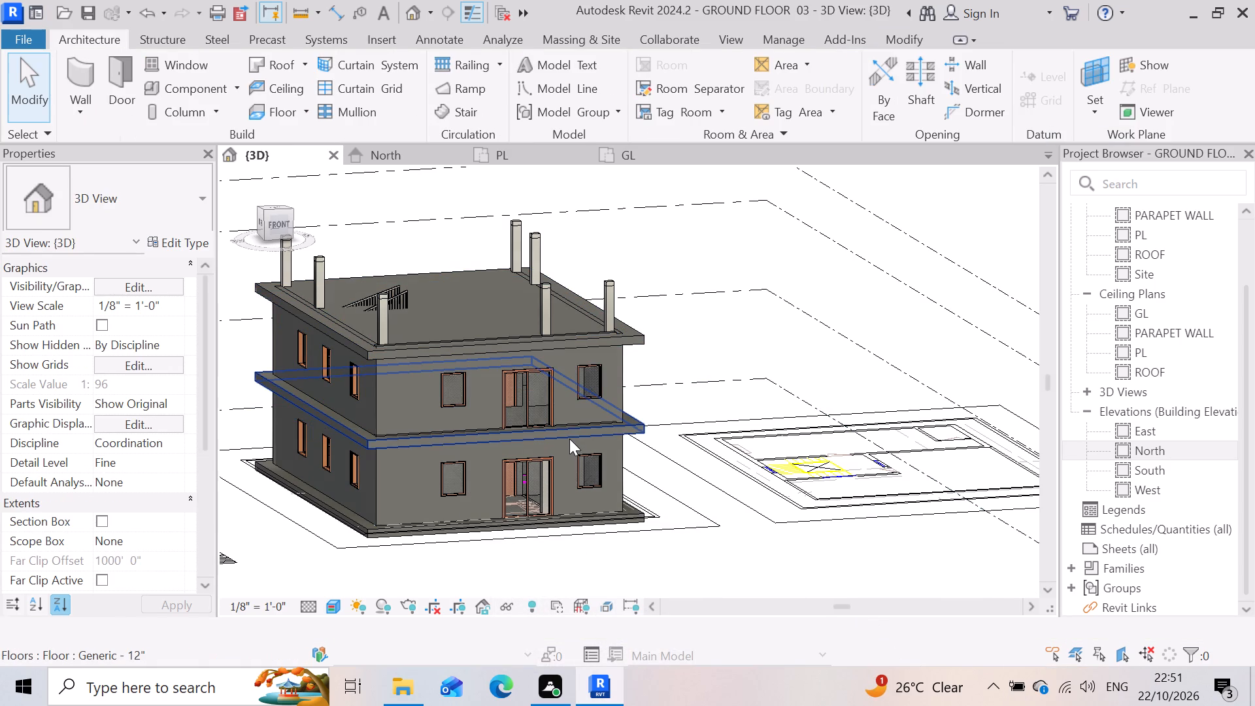
{"action": "scroll", "coordinate": [539, 467], "scroll_direction": "down", "scroll_amount": 2}
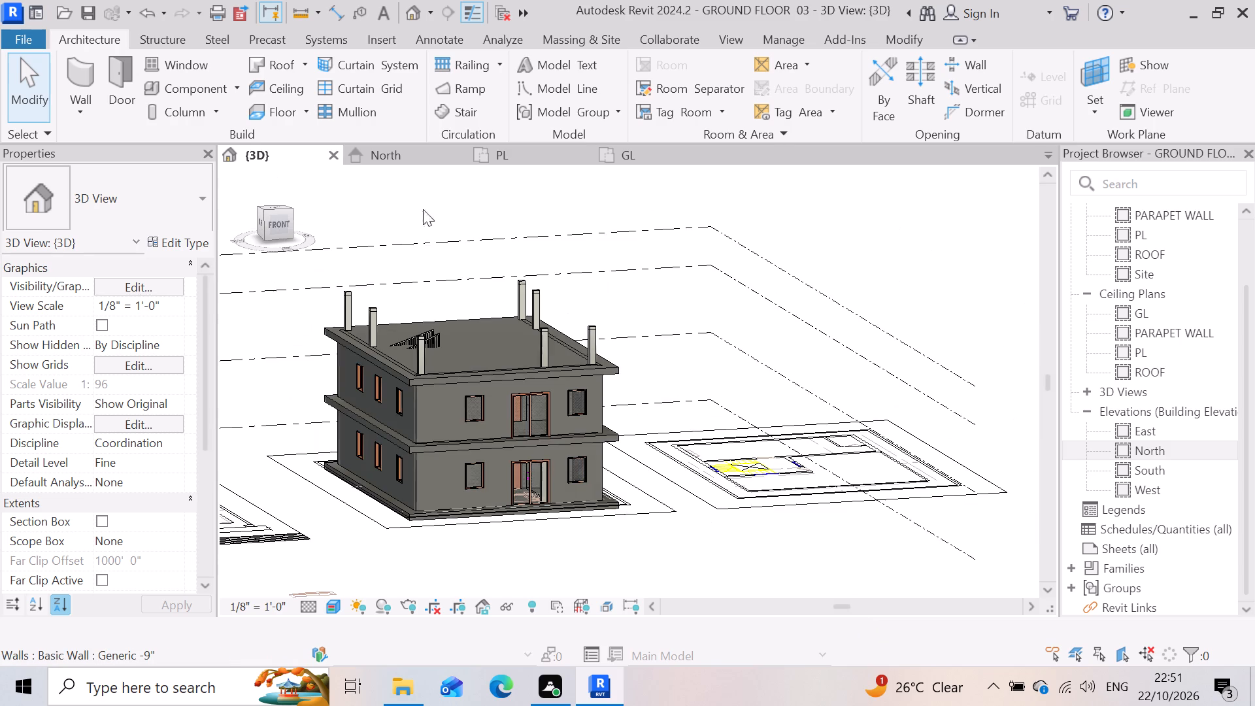
{"action": "left_click", "coordinate": [527, 168]}
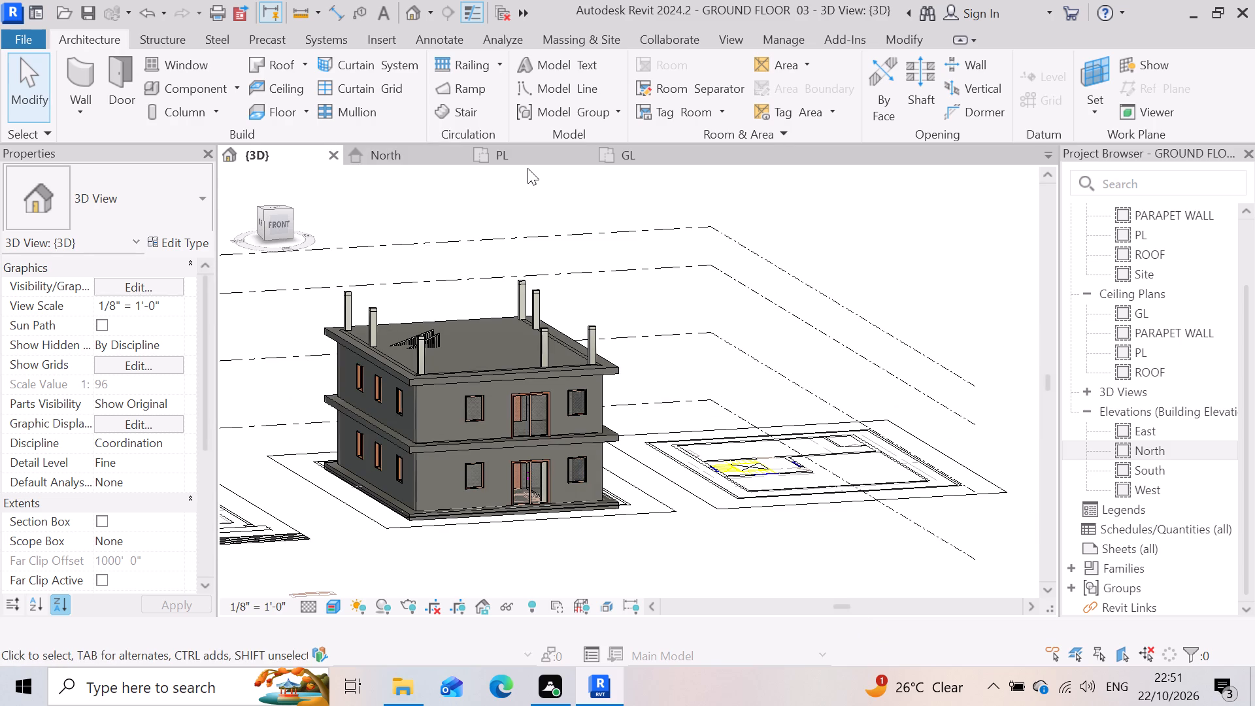
{"action": "left_click", "coordinate": [528, 161]}
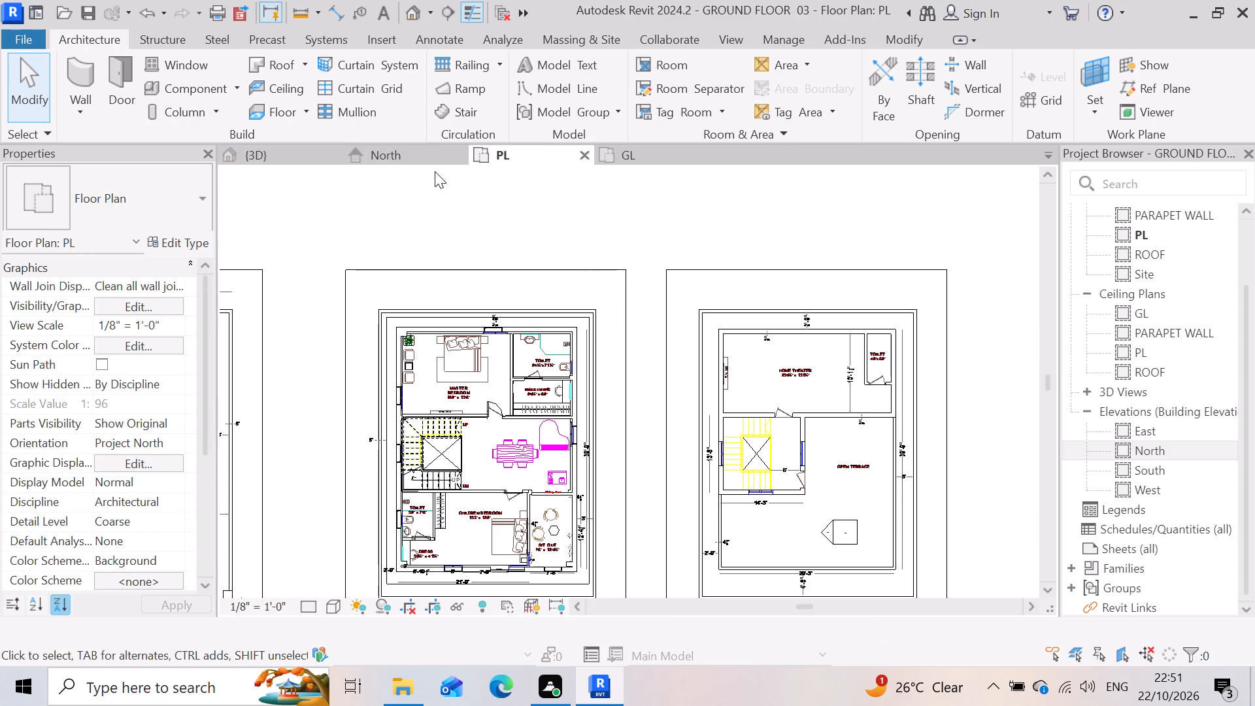
{"action": "left_click", "coordinate": [275, 159]}
{"action": "scroll", "coordinate": [579, 363], "scroll_direction": "down", "scroll_amount": 3}
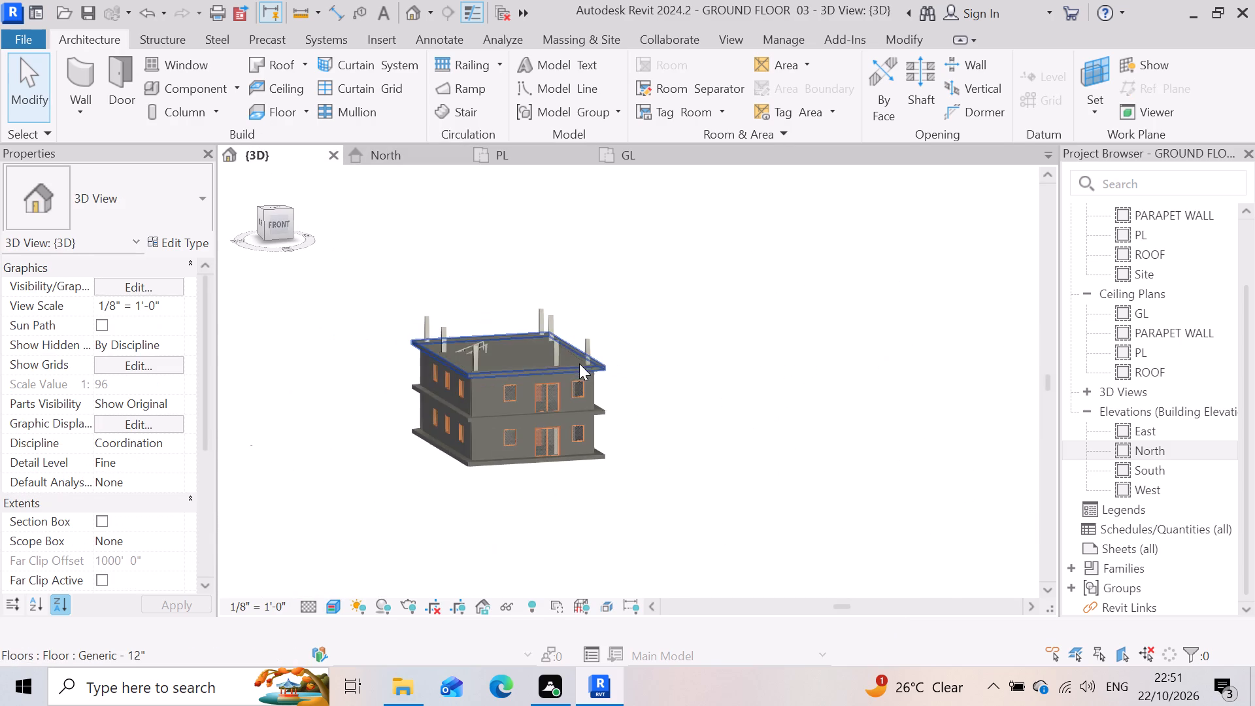
{"action": "scroll", "coordinate": [605, 429], "scroll_direction": "up", "scroll_amount": 3}
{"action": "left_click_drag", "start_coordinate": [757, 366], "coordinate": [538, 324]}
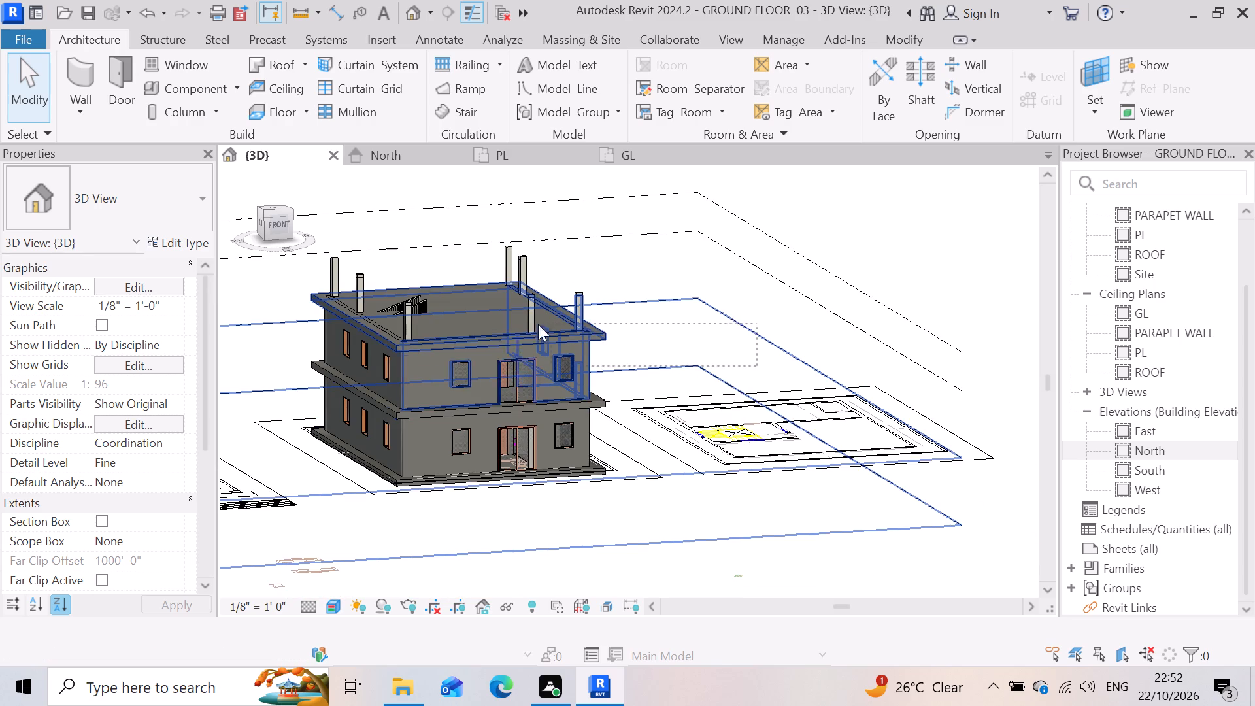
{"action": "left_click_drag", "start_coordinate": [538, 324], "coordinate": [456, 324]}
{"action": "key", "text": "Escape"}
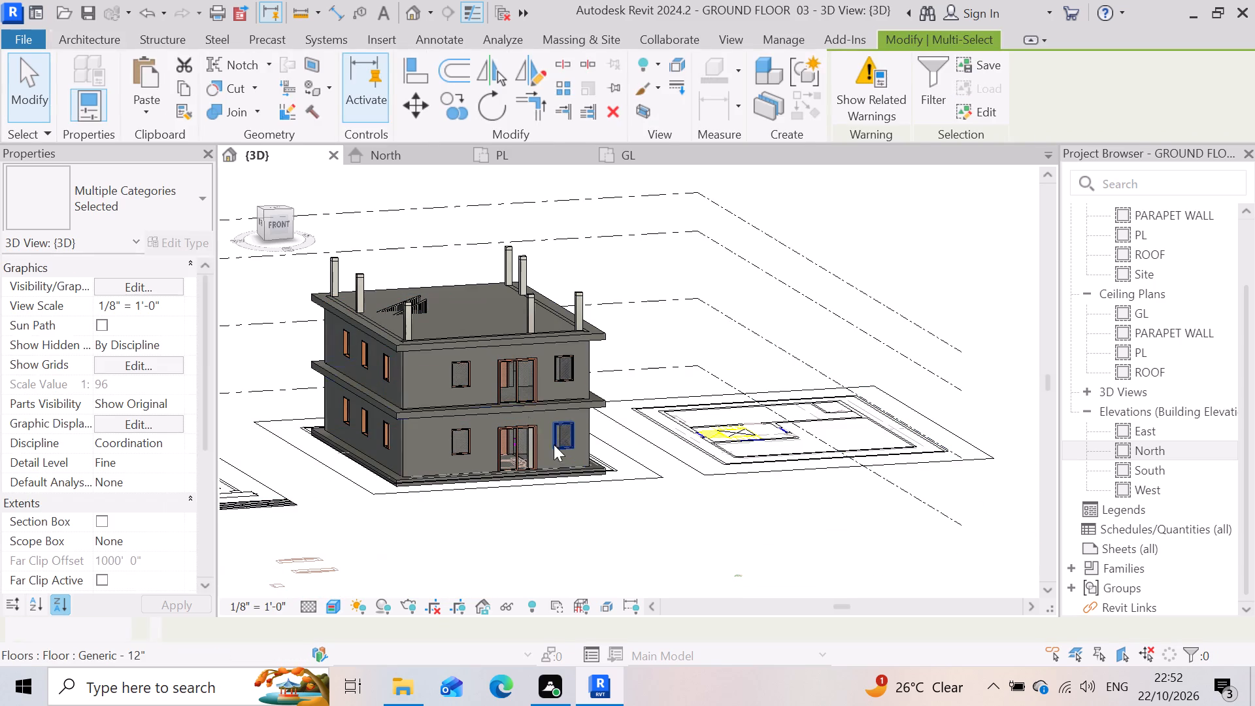
Select all instances of the Generic -9" wall type visible in the 3D view to examine them, and clear the selection.
{"action": "scroll", "coordinate": [752, 494], "scroll_direction": "down", "scroll_amount": 3}
{"action": "scroll", "coordinate": [522, 332], "scroll_direction": "up", "scroll_amount": 4}
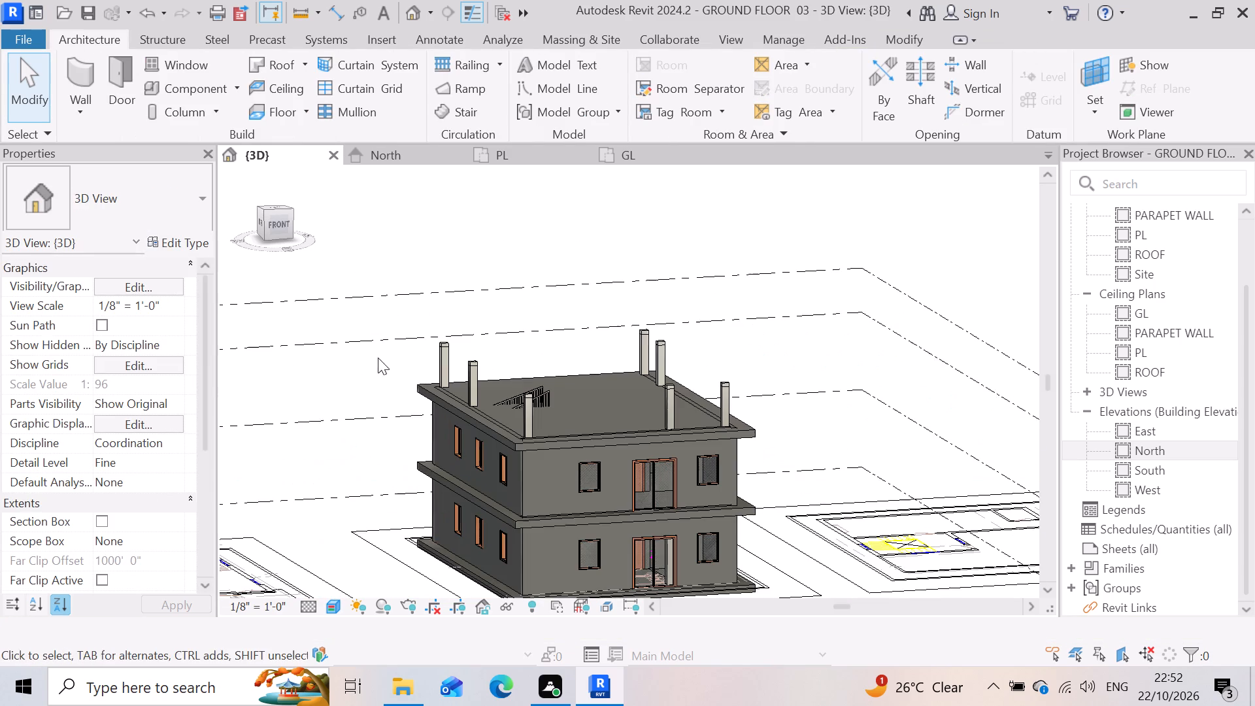
{"action": "scroll", "coordinate": [305, 359], "scroll_direction": "down", "scroll_amount": 2}
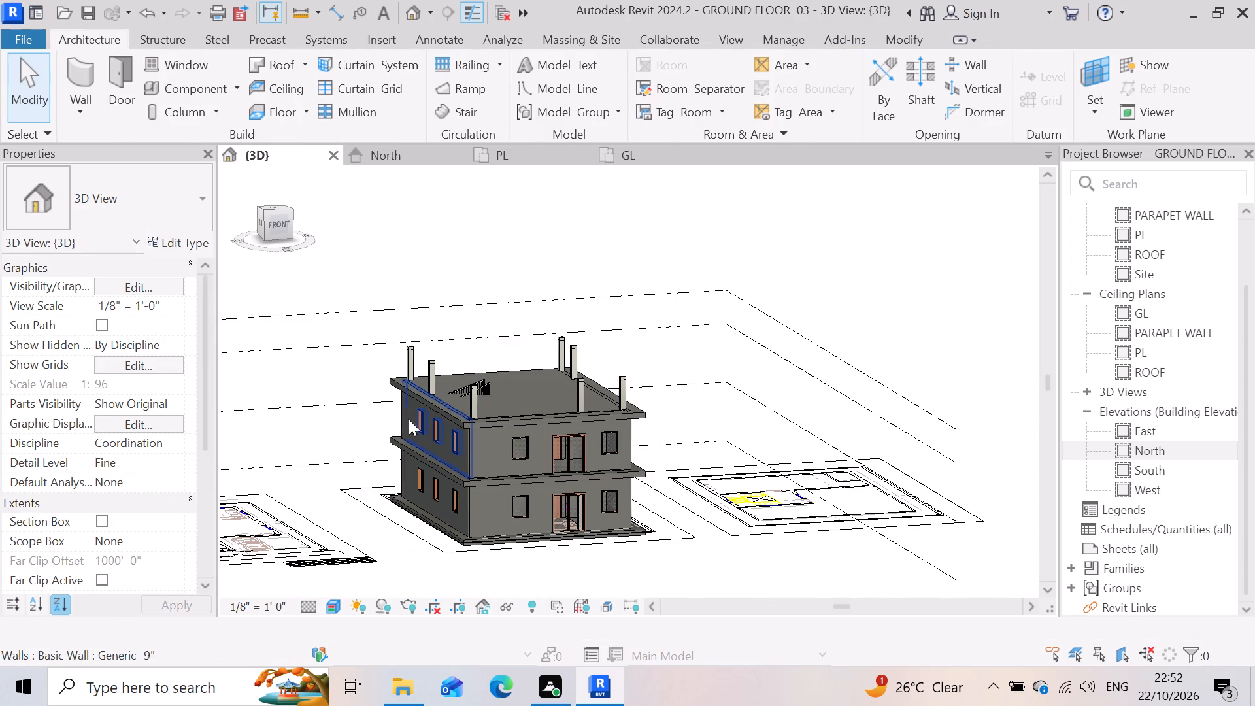
{"action": "scroll", "coordinate": [477, 471], "scroll_direction": "up", "scroll_amount": 6}
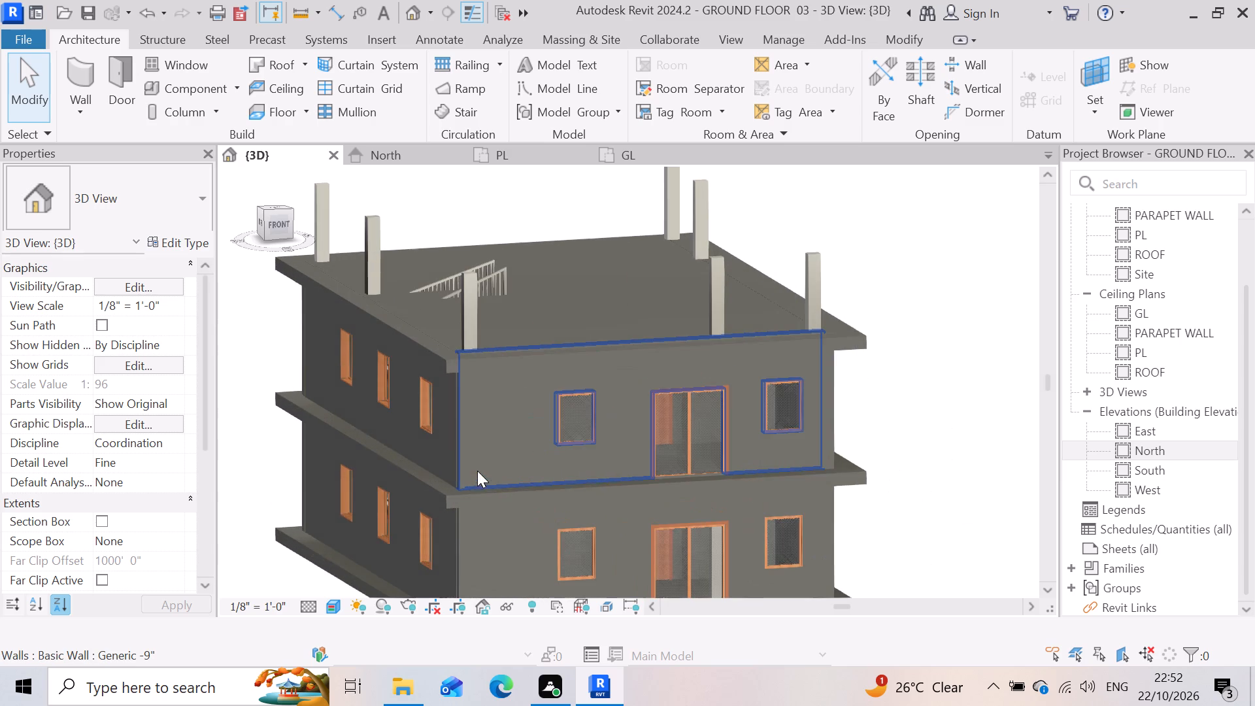
{"action": "left_click", "coordinate": [501, 445]}
{"action": "right_click", "coordinate": [501, 445]}
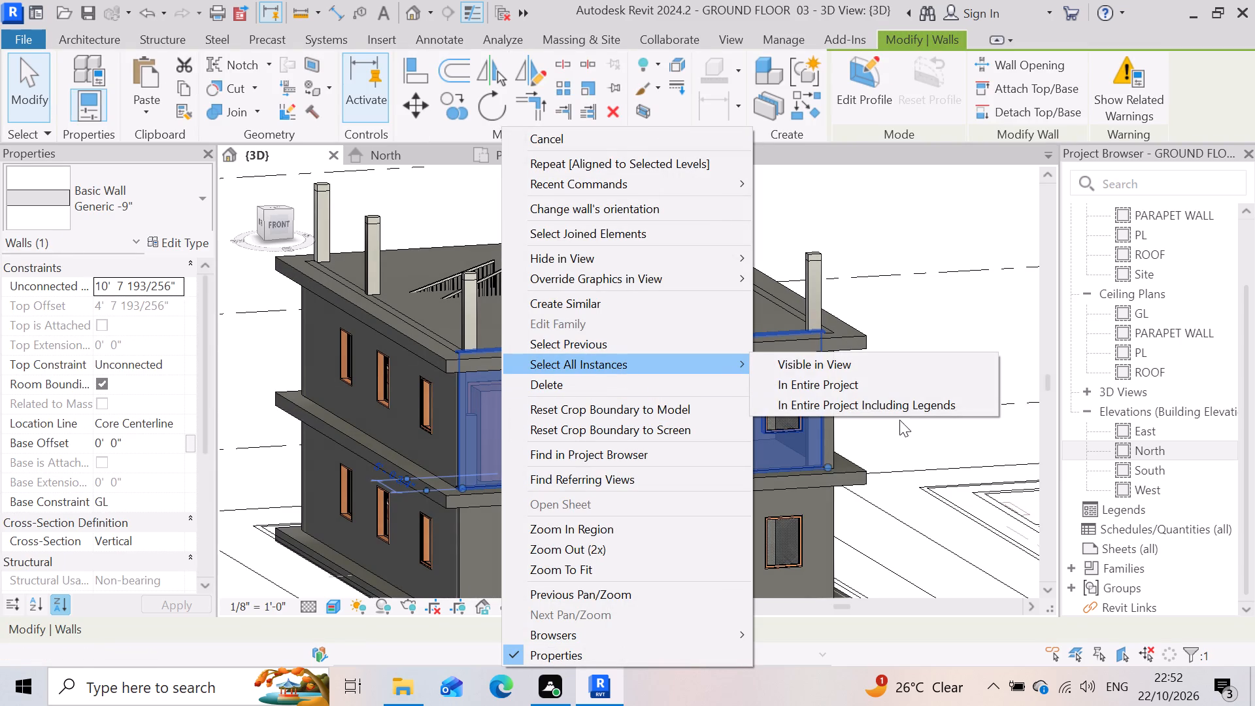
{"action": "left_click", "coordinate": [903, 361]}
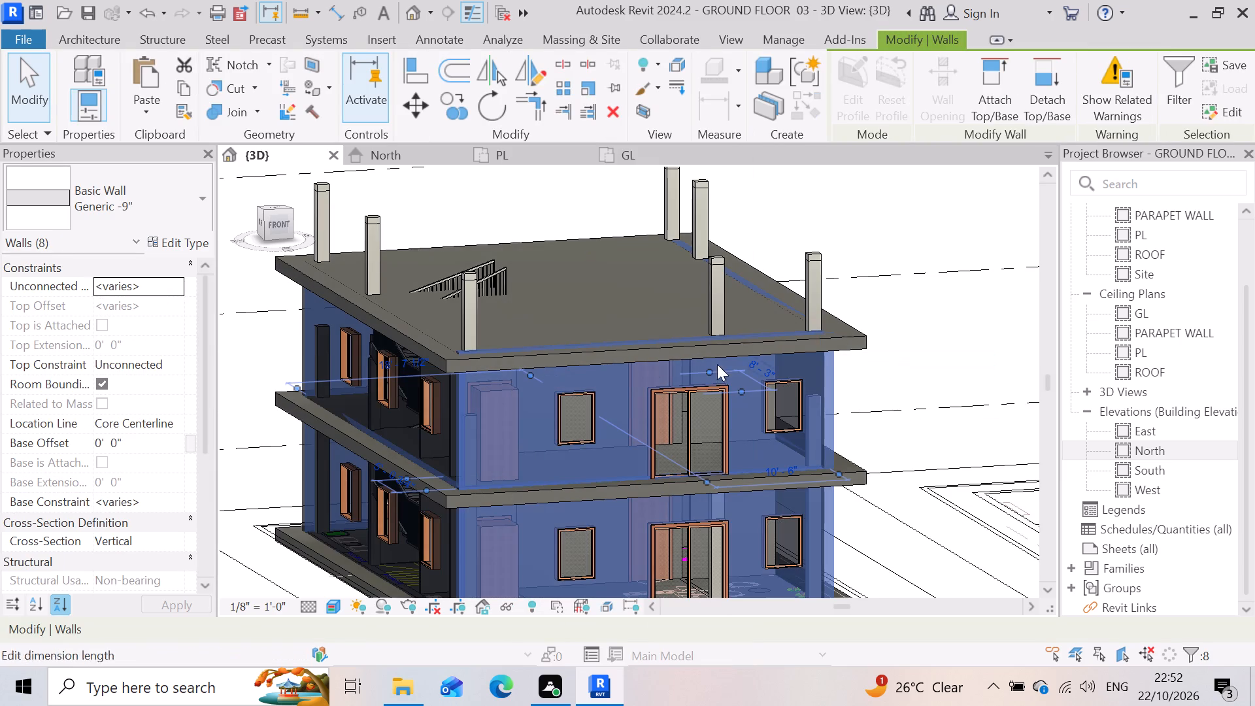
{"action": "key", "text": "Escape"}
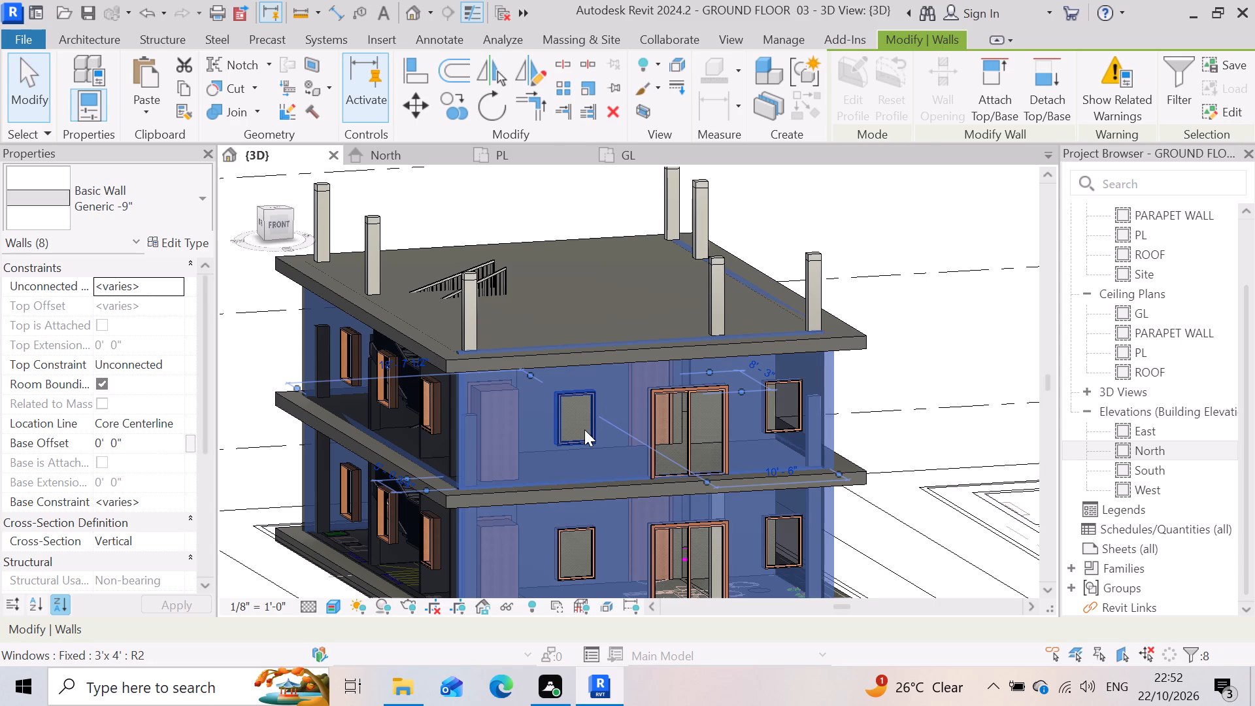
In the North elevation, reset the temporary hide so the upper storey and intermediate slab are shown again.
{"action": "scroll", "coordinate": [523, 377], "scroll_direction": "down", "scroll_amount": 3}
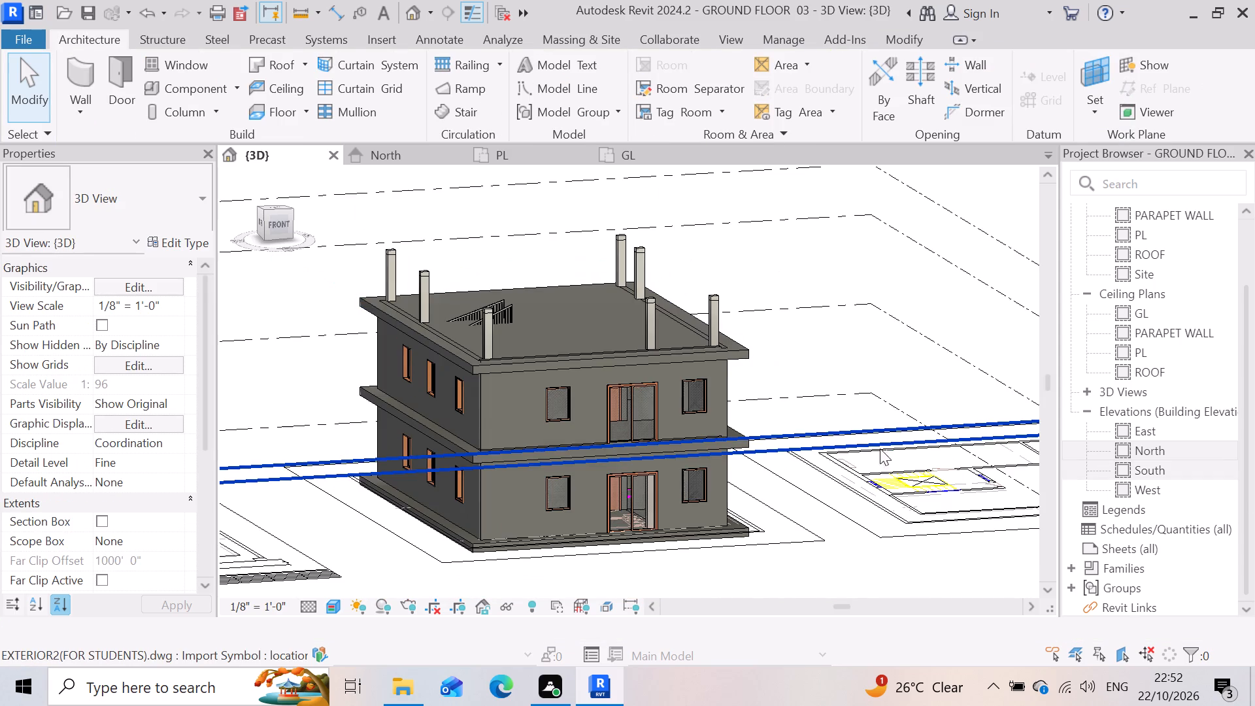
{"action": "double_click", "coordinate": [1142, 454]}
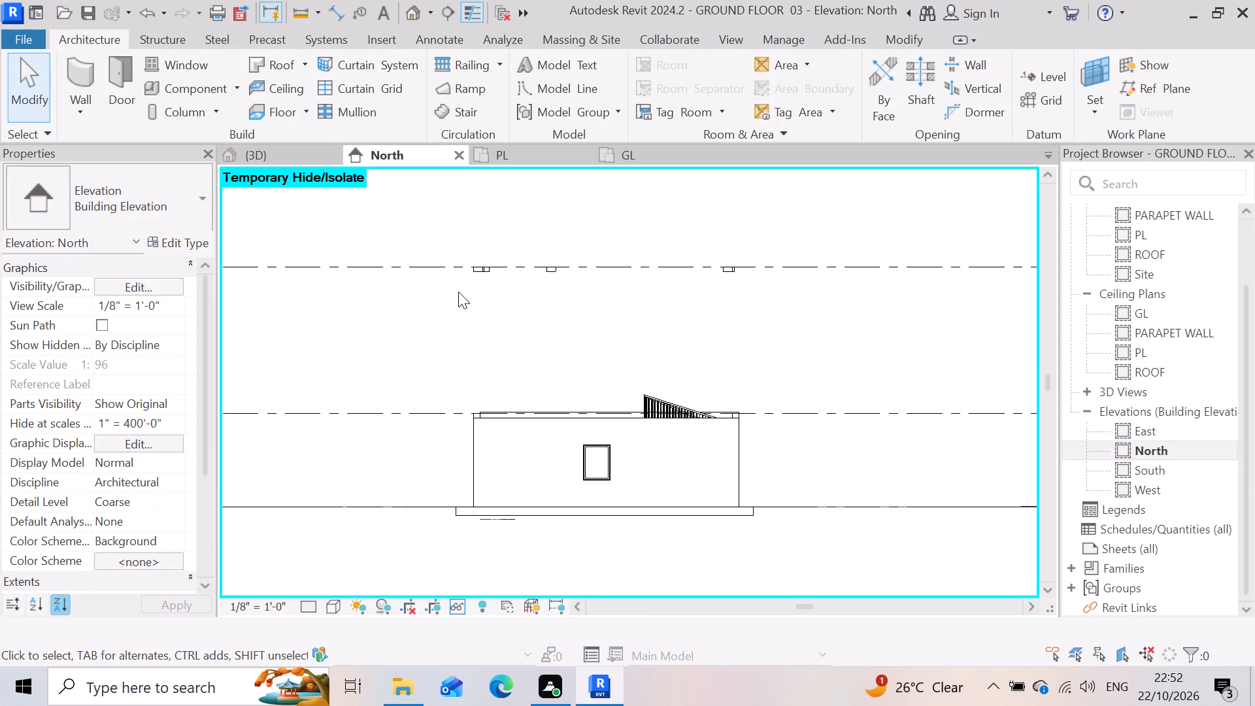
{"action": "scroll", "coordinate": [620, 475], "scroll_direction": "down", "scroll_amount": 4}
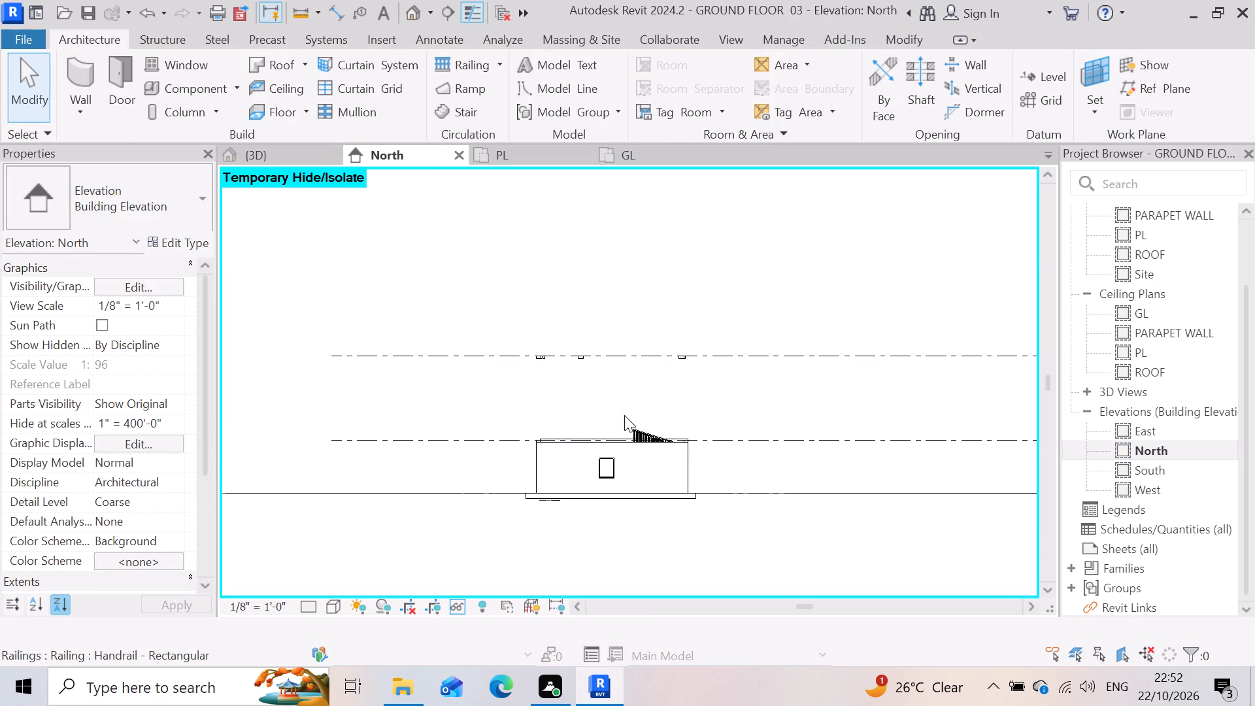
{"action": "scroll", "coordinate": [600, 378], "scroll_direction": "up", "scroll_amount": 3}
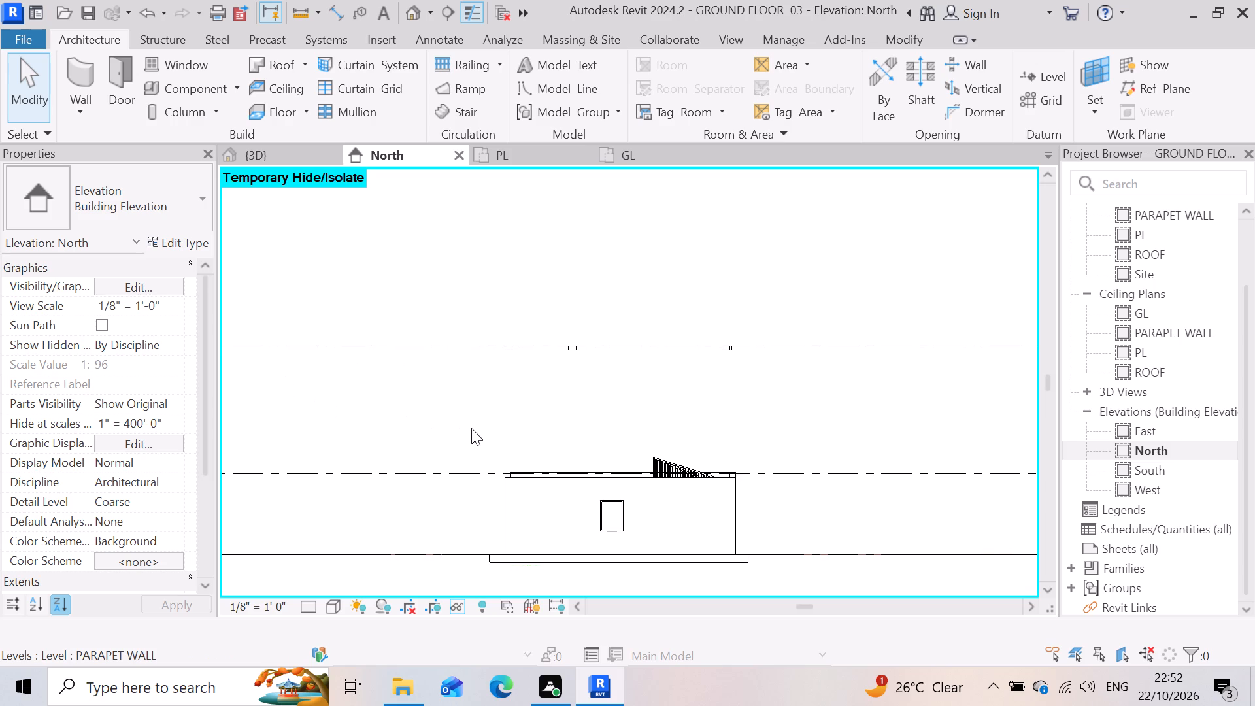
{"action": "type", "text": "HR"}
{"action": "scroll", "coordinate": [682, 422], "scroll_direction": "down", "scroll_amount": 3}
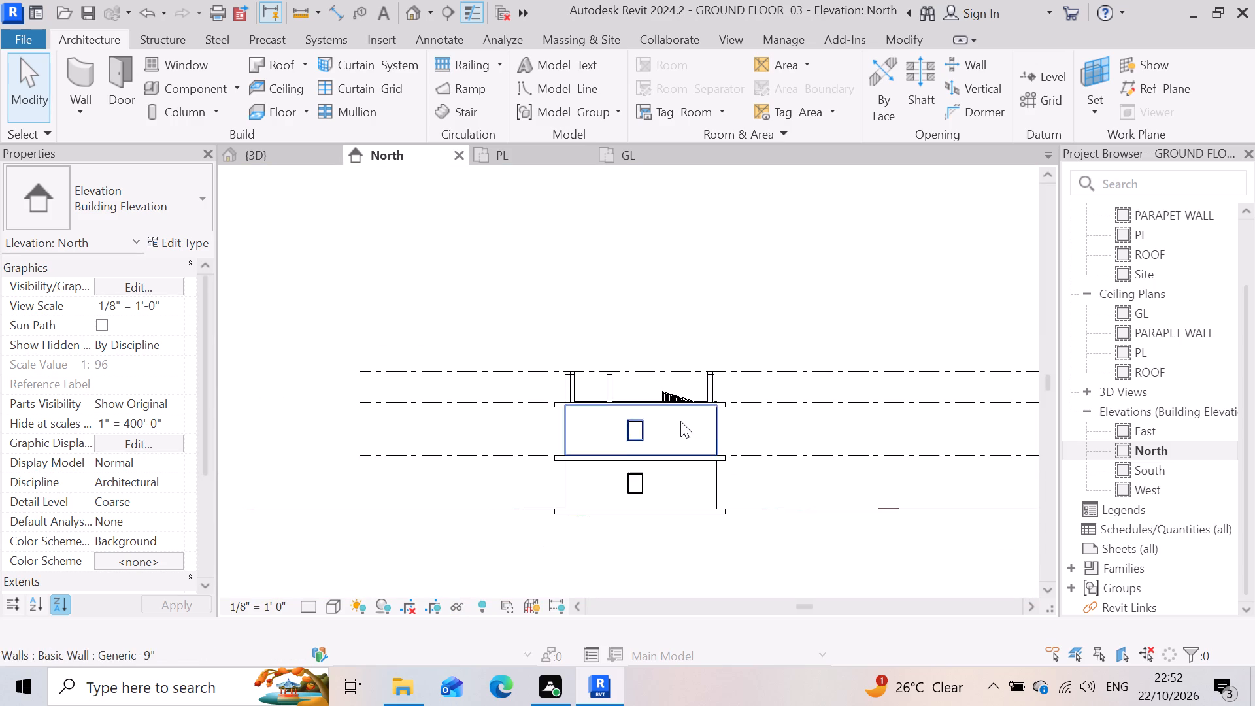
In the PL floor plan, select all model elements over the First Floor Plan drawing to examine them, and clear the selection.
{"action": "left_click", "coordinate": [511, 154]}
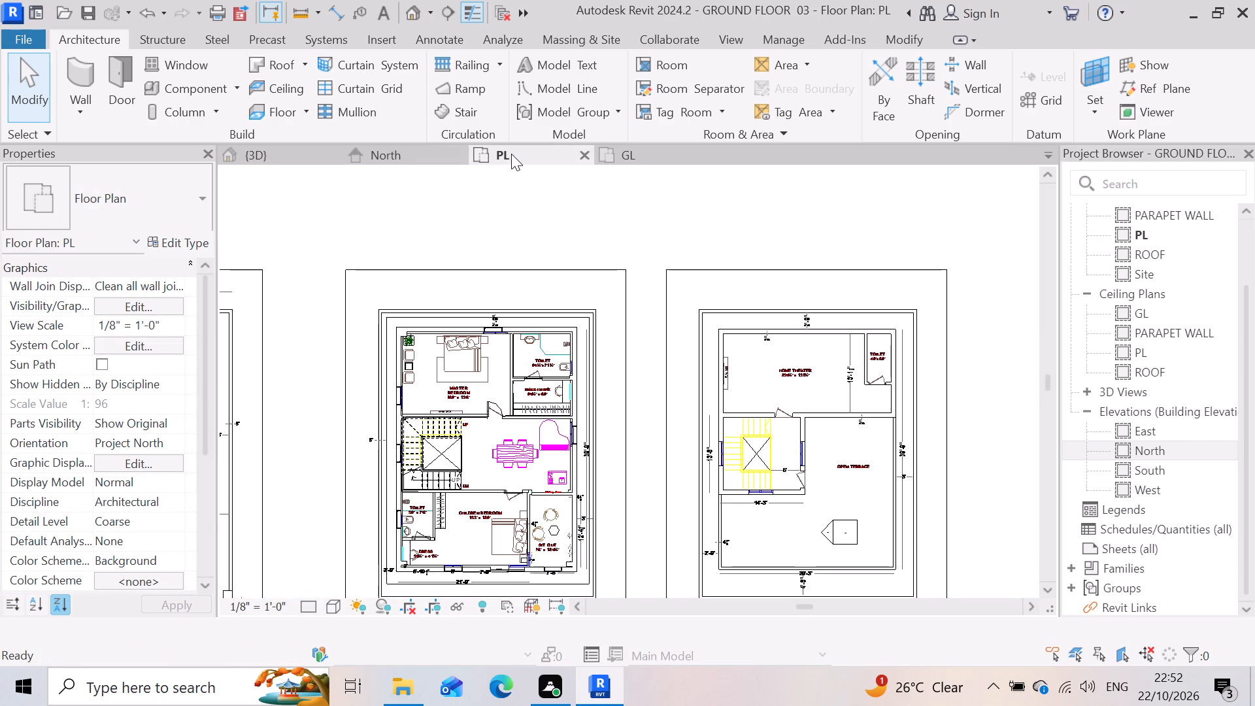
{"action": "scroll", "coordinate": [873, 369], "scroll_direction": "down", "scroll_amount": 6}
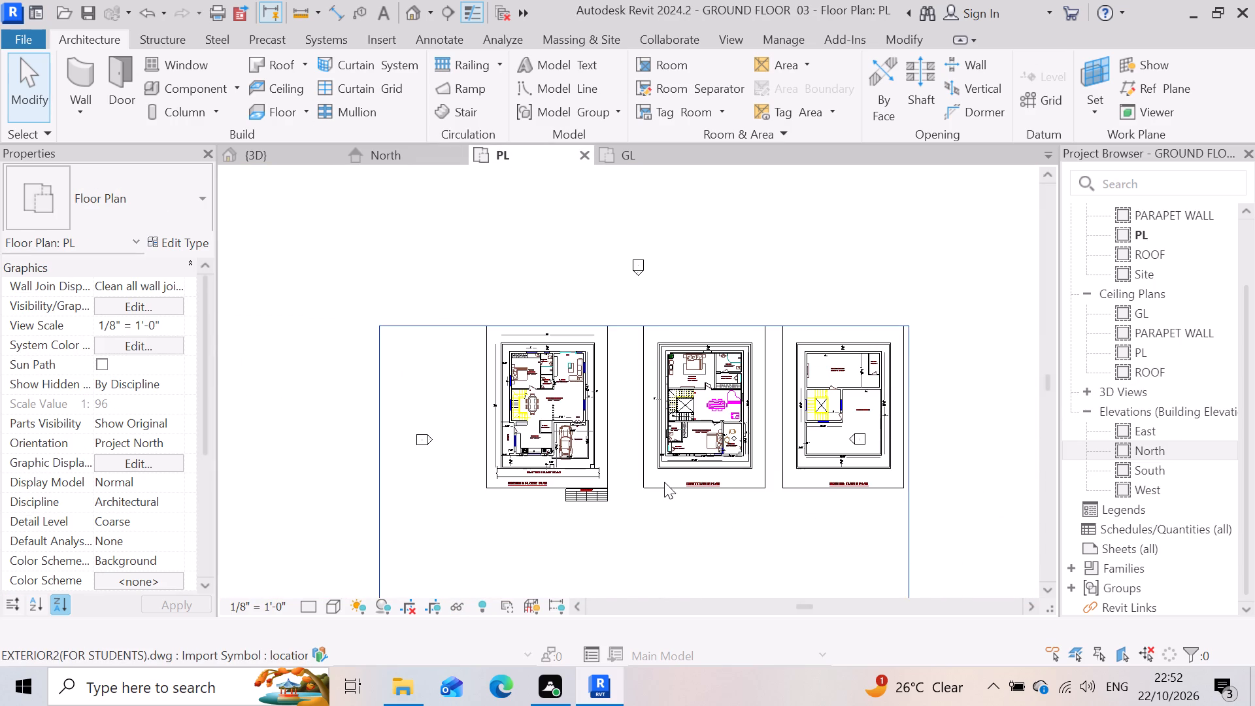
{"action": "scroll", "coordinate": [664, 482], "scroll_direction": "up", "scroll_amount": 4}
{"action": "left_click_drag", "start_coordinate": [628, 507], "coordinate": [763, 246]}
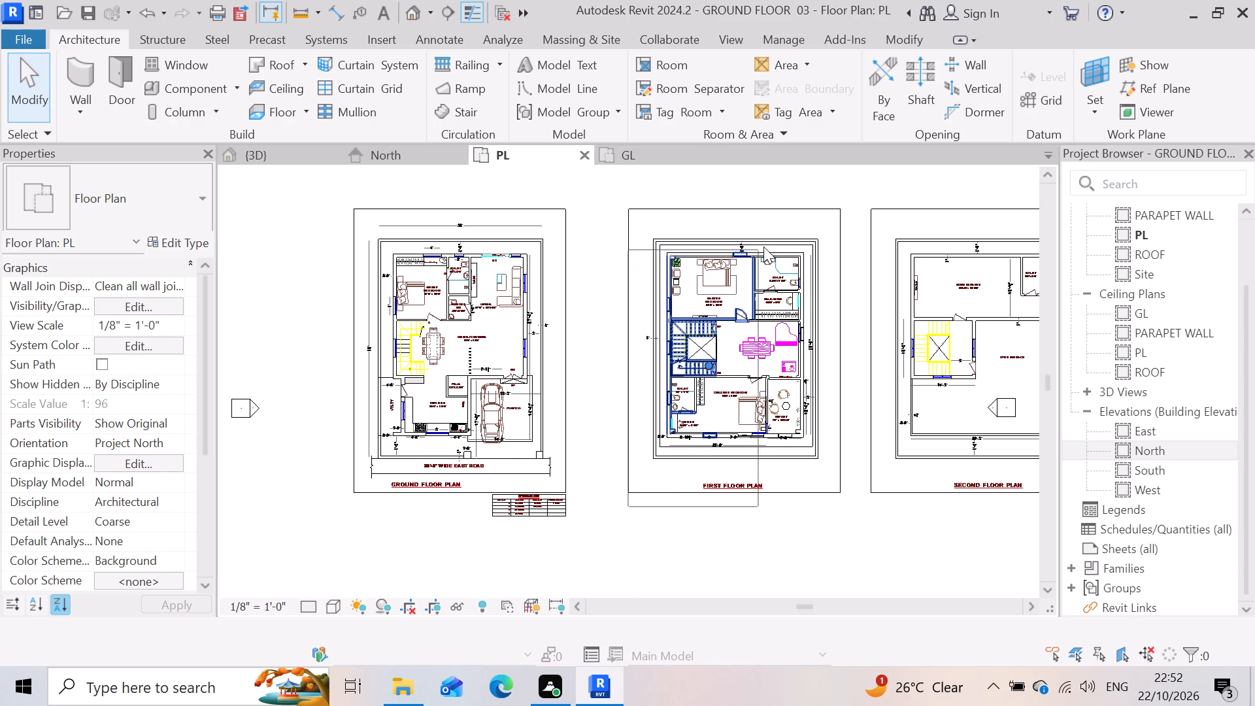
{"action": "left_click_drag", "start_coordinate": [763, 246], "coordinate": [817, 220]}
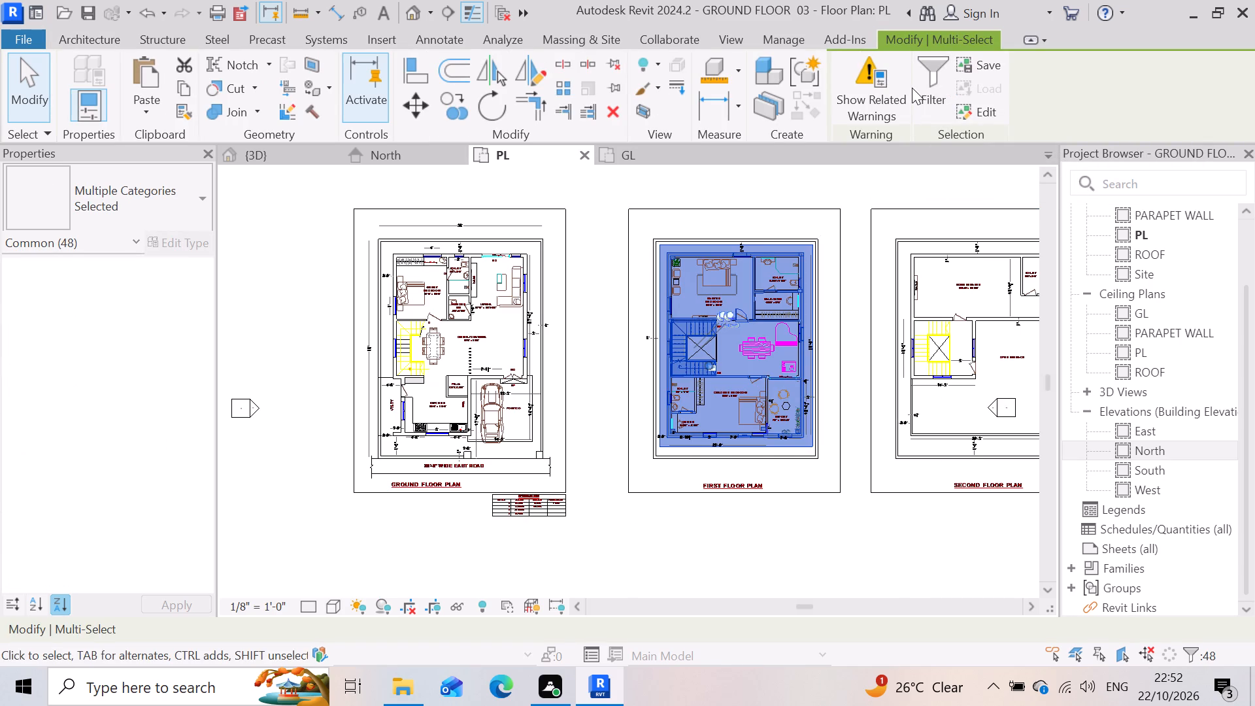
{"action": "scroll", "coordinate": [734, 427], "scroll_direction": "up", "scroll_amount": 3}
{"action": "scroll", "coordinate": [718, 467], "scroll_direction": "down", "scroll_amount": 2}
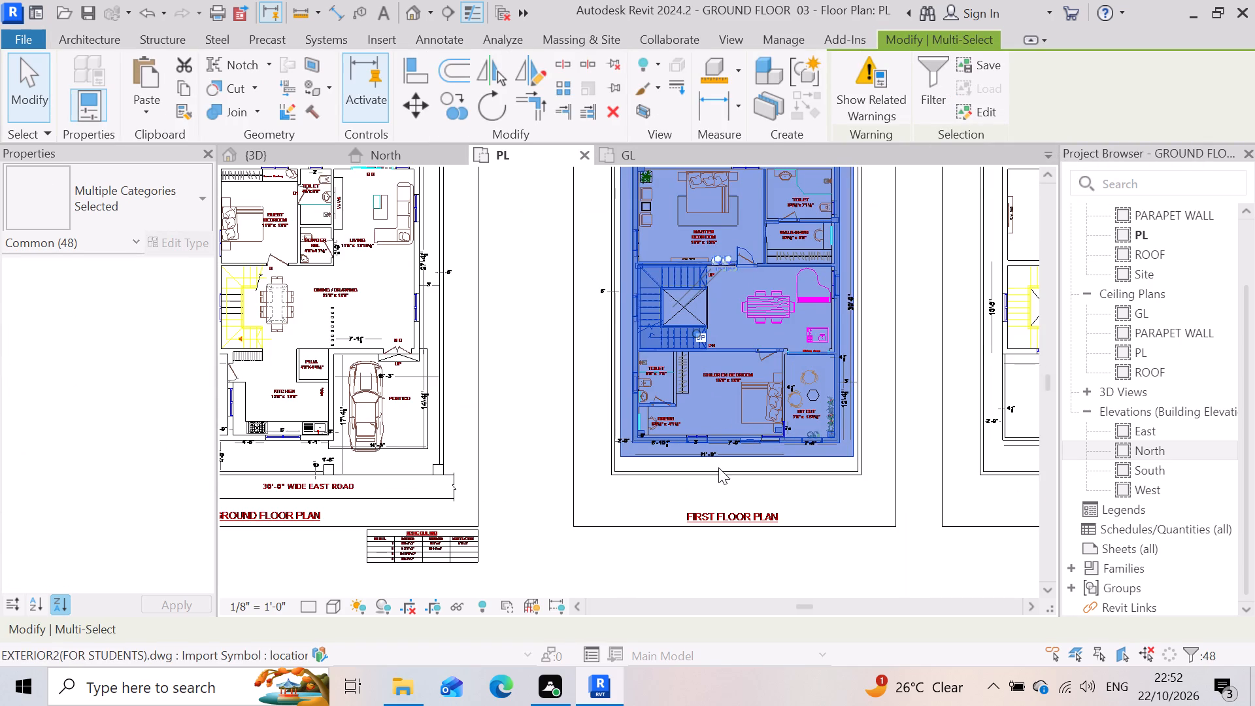
{"action": "scroll", "coordinate": [718, 467], "scroll_direction": "down", "scroll_amount": 2}
{"action": "left_click", "coordinate": [642, 546]}
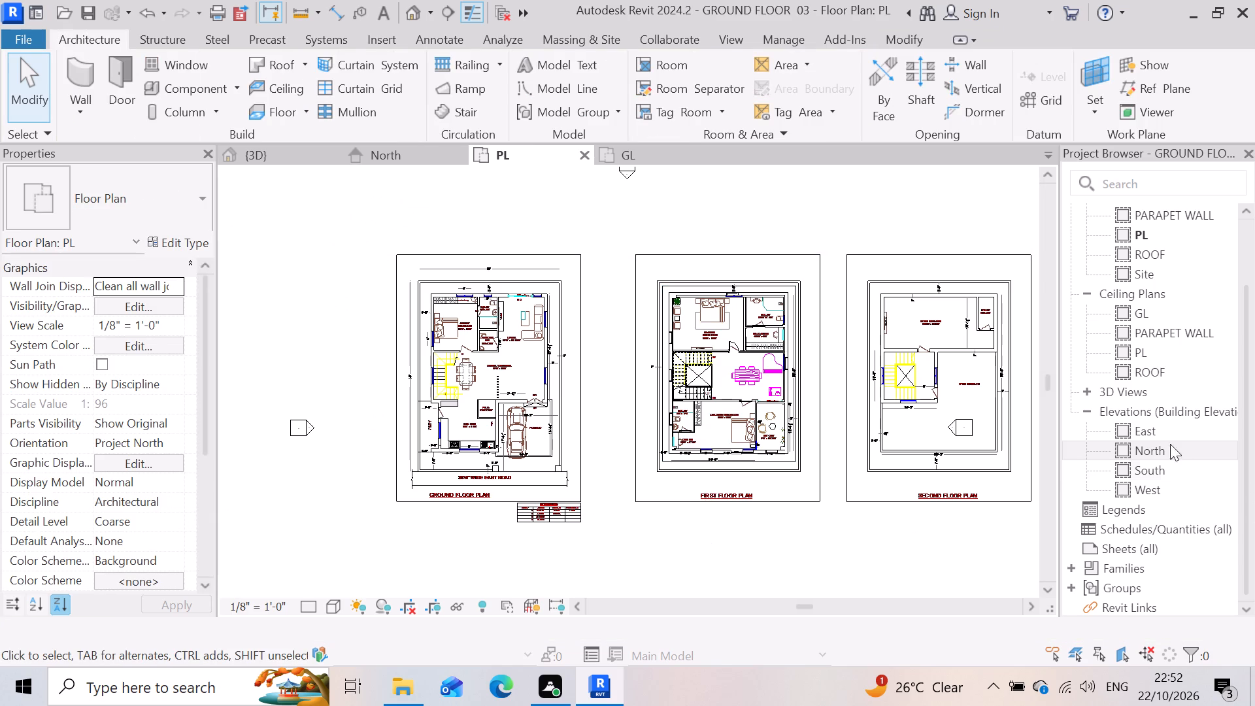
Check the walls, windows and slabs of both storeys in the North elevation.
{"action": "double_click", "coordinate": [1162, 448]}
{"action": "scroll", "coordinate": [548, 405], "scroll_direction": "up", "scroll_amount": 4}
{"action": "scroll", "coordinate": [527, 509], "scroll_direction": "up", "scroll_amount": 3}
{"action": "scroll", "coordinate": [367, 357], "scroll_direction": "down", "scroll_amount": 3}
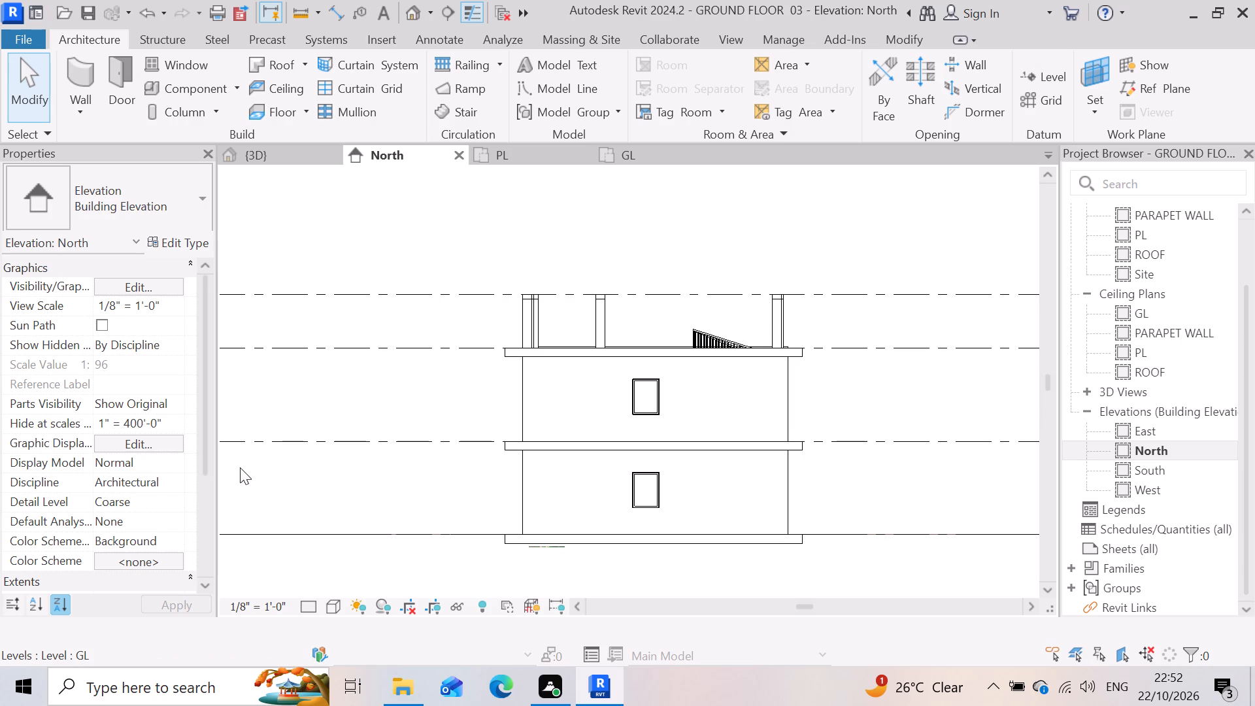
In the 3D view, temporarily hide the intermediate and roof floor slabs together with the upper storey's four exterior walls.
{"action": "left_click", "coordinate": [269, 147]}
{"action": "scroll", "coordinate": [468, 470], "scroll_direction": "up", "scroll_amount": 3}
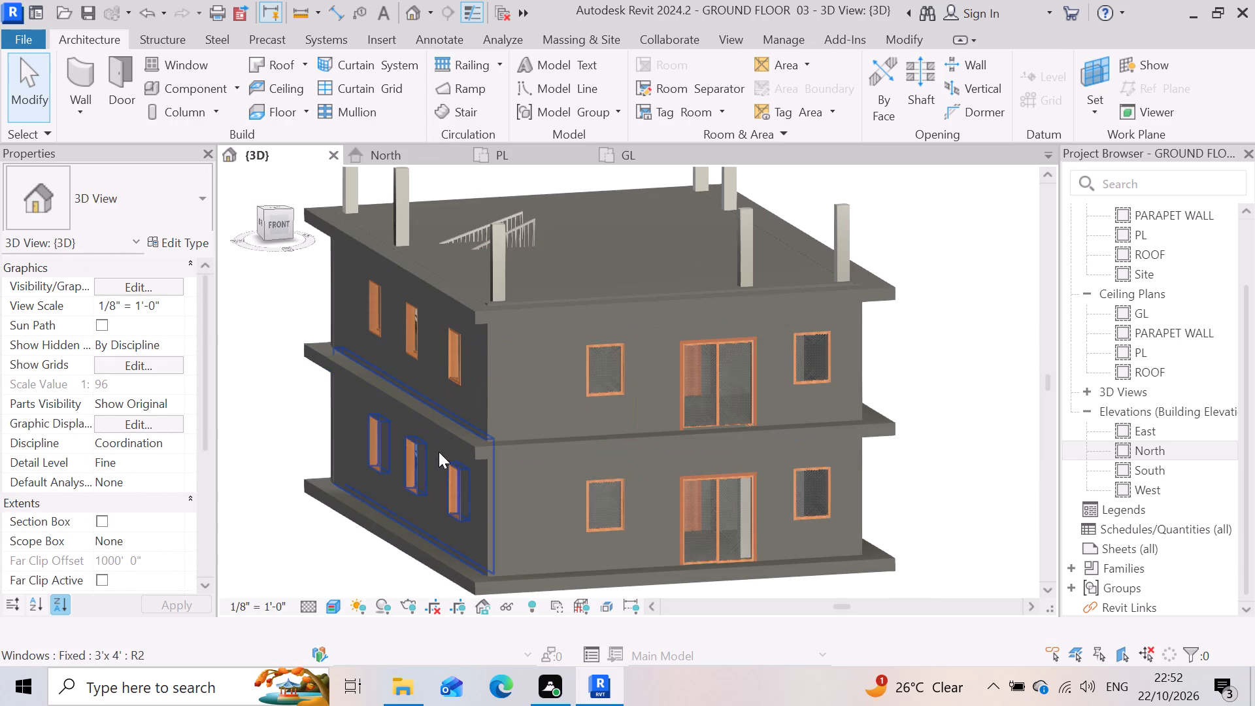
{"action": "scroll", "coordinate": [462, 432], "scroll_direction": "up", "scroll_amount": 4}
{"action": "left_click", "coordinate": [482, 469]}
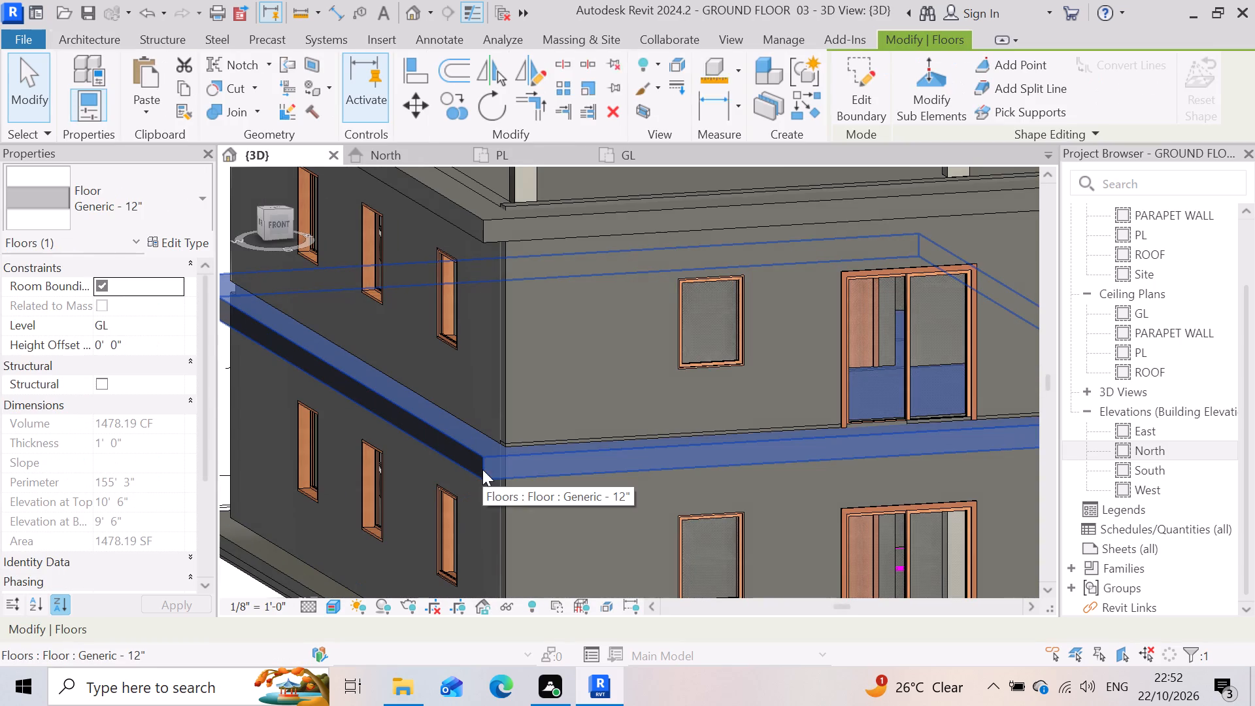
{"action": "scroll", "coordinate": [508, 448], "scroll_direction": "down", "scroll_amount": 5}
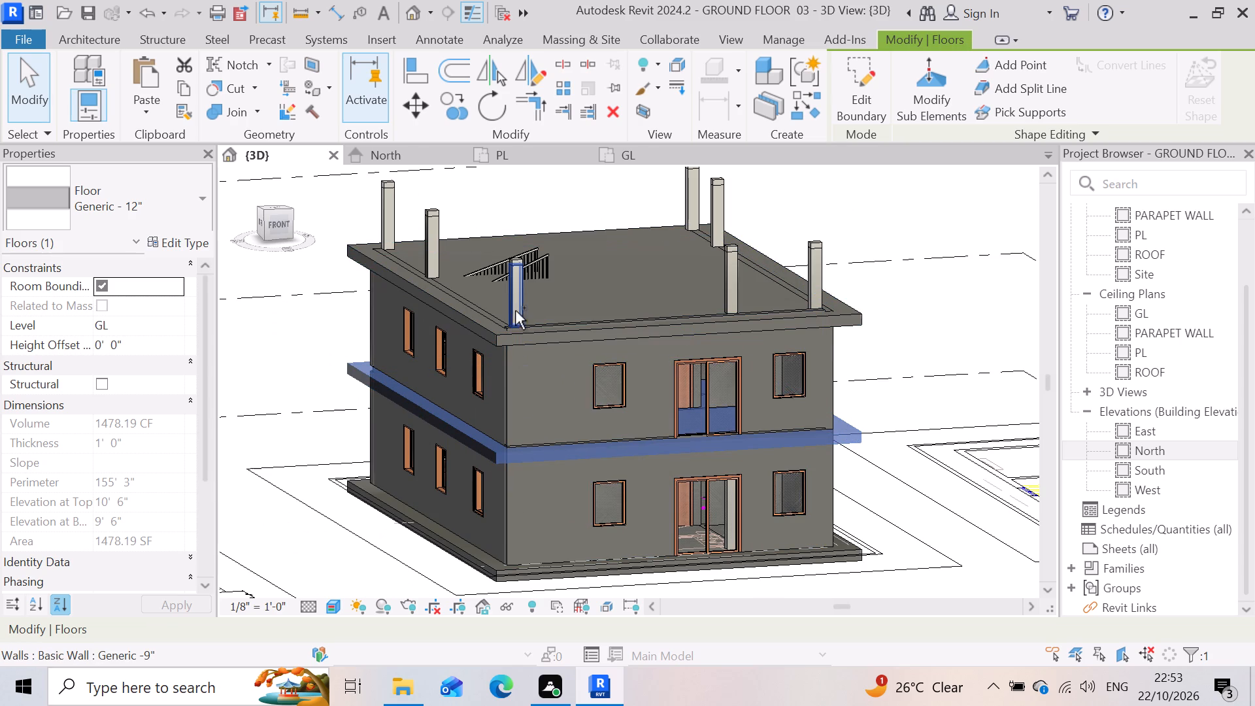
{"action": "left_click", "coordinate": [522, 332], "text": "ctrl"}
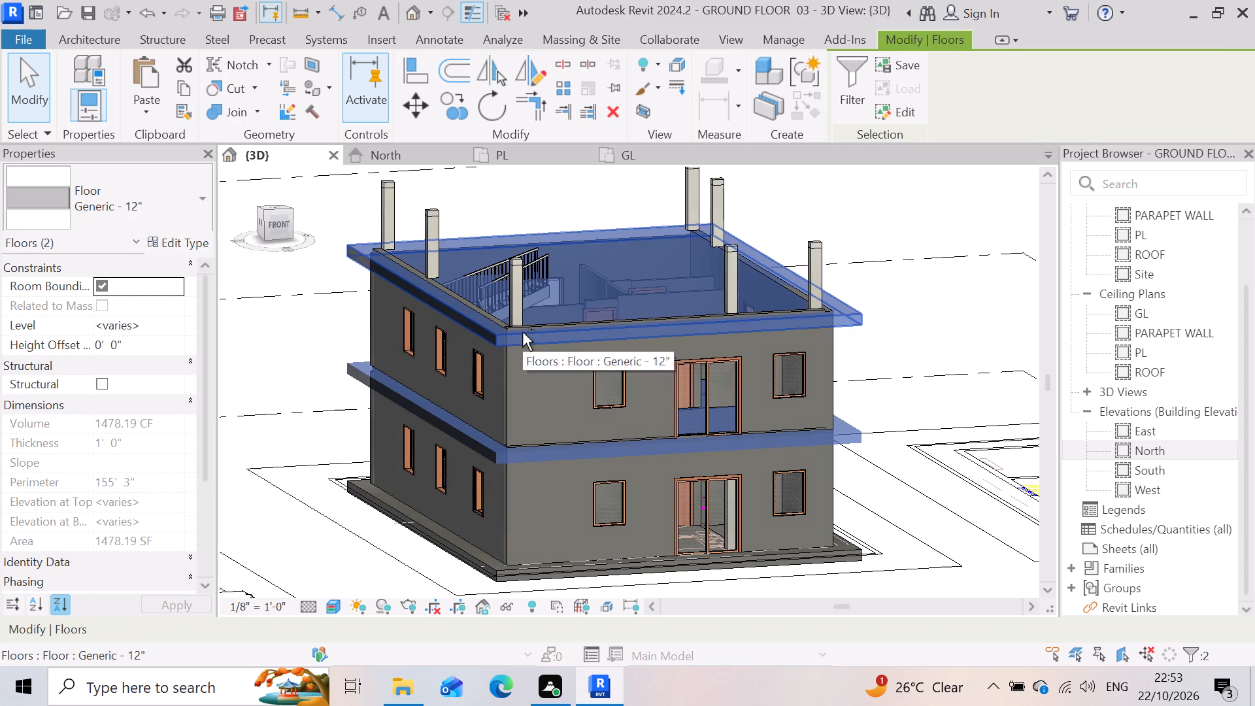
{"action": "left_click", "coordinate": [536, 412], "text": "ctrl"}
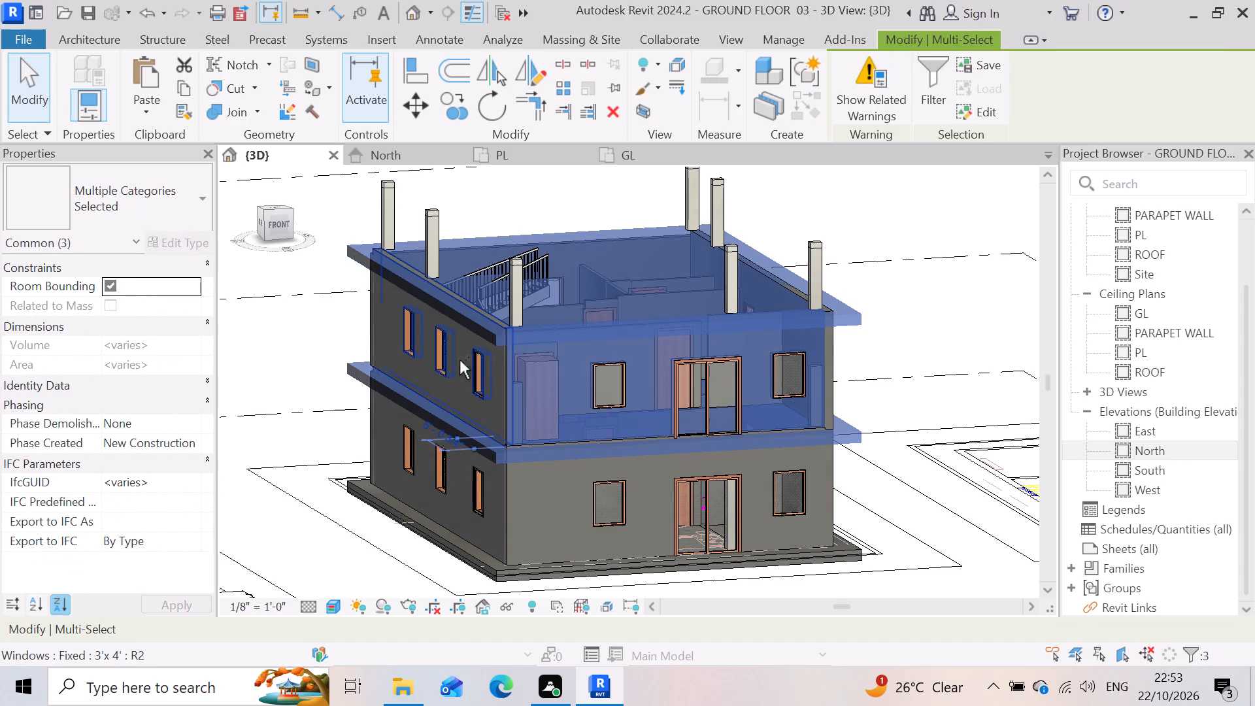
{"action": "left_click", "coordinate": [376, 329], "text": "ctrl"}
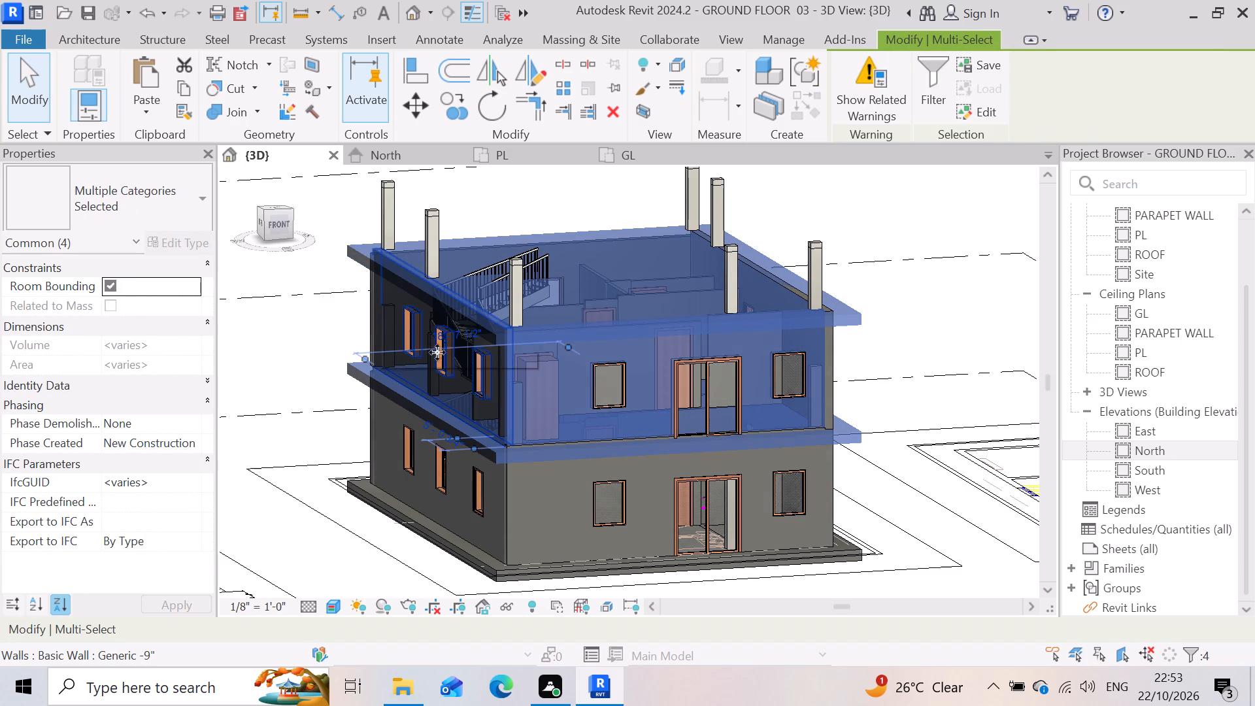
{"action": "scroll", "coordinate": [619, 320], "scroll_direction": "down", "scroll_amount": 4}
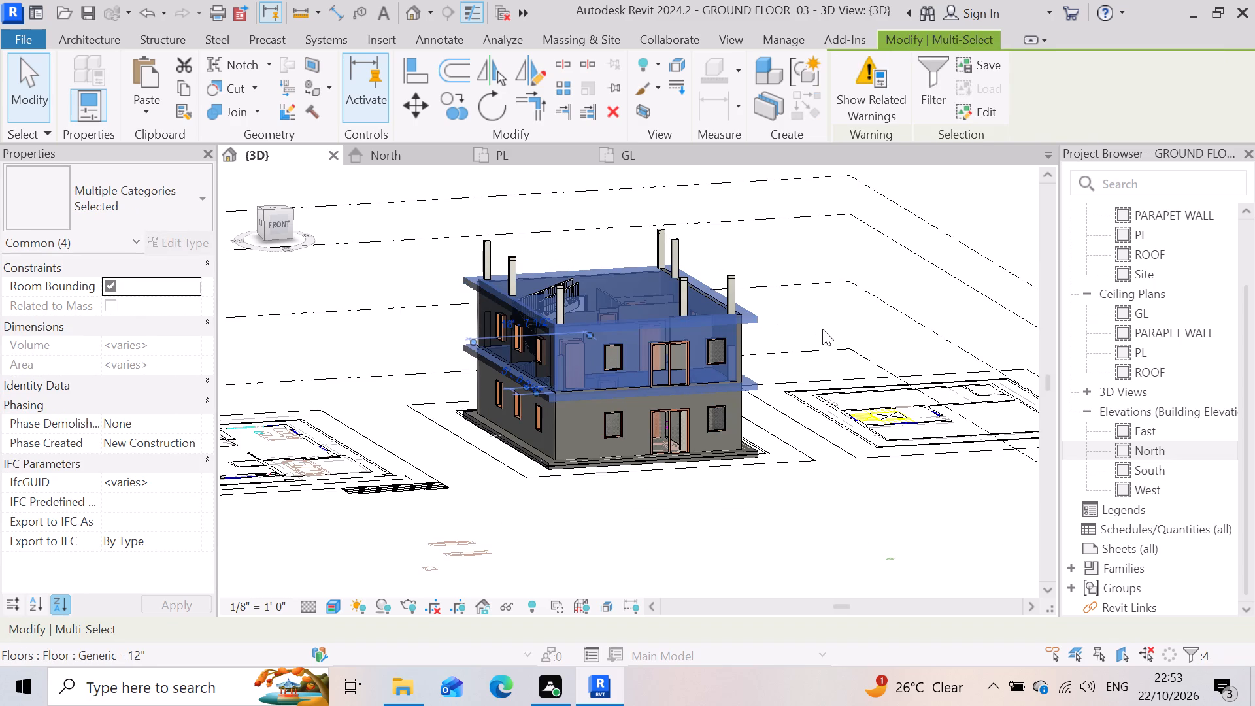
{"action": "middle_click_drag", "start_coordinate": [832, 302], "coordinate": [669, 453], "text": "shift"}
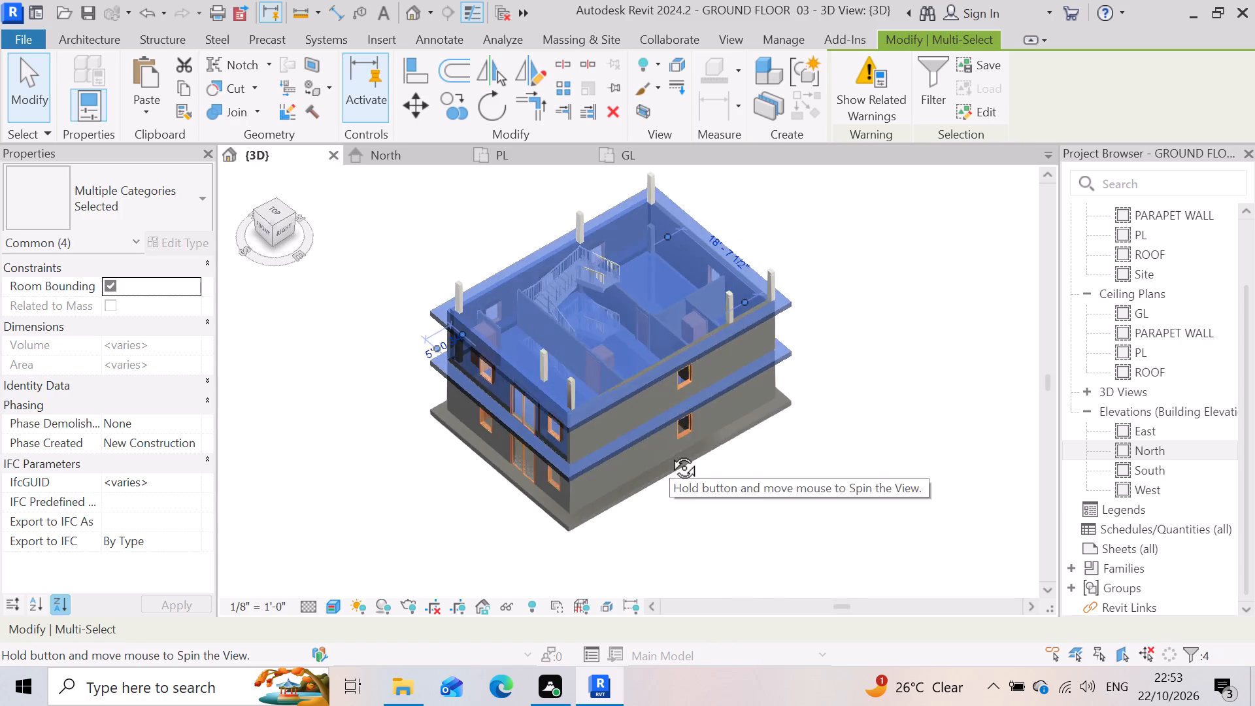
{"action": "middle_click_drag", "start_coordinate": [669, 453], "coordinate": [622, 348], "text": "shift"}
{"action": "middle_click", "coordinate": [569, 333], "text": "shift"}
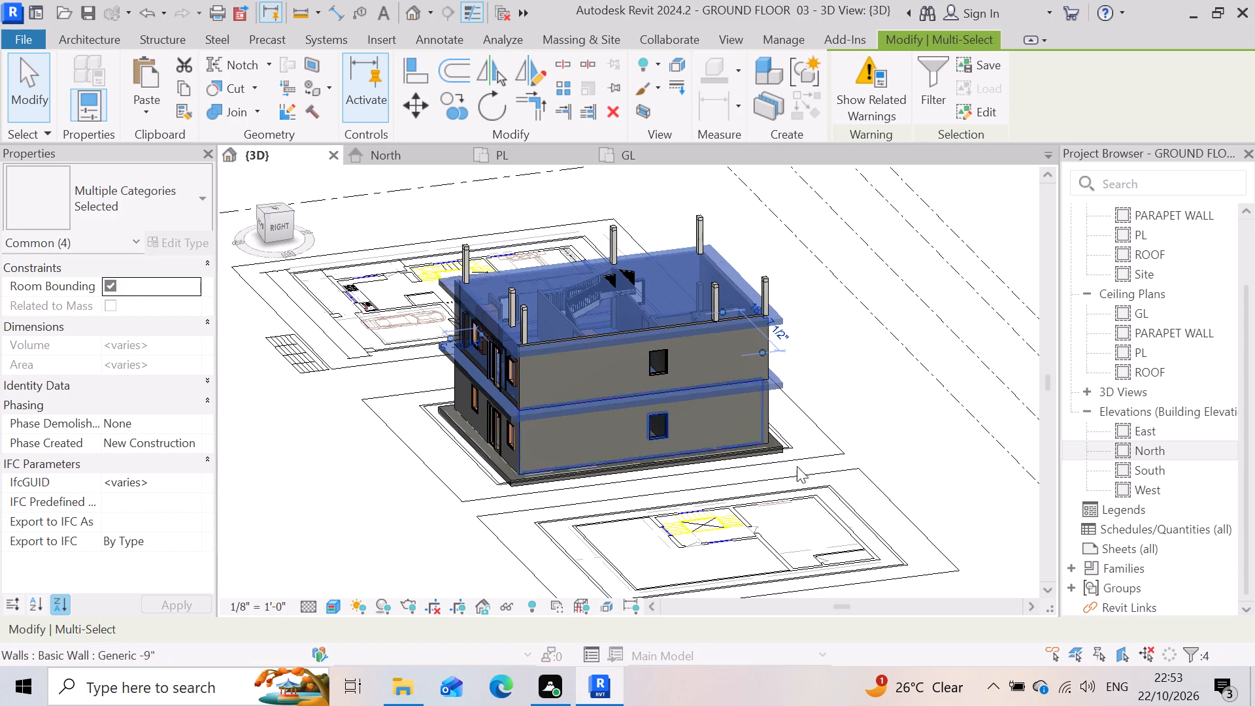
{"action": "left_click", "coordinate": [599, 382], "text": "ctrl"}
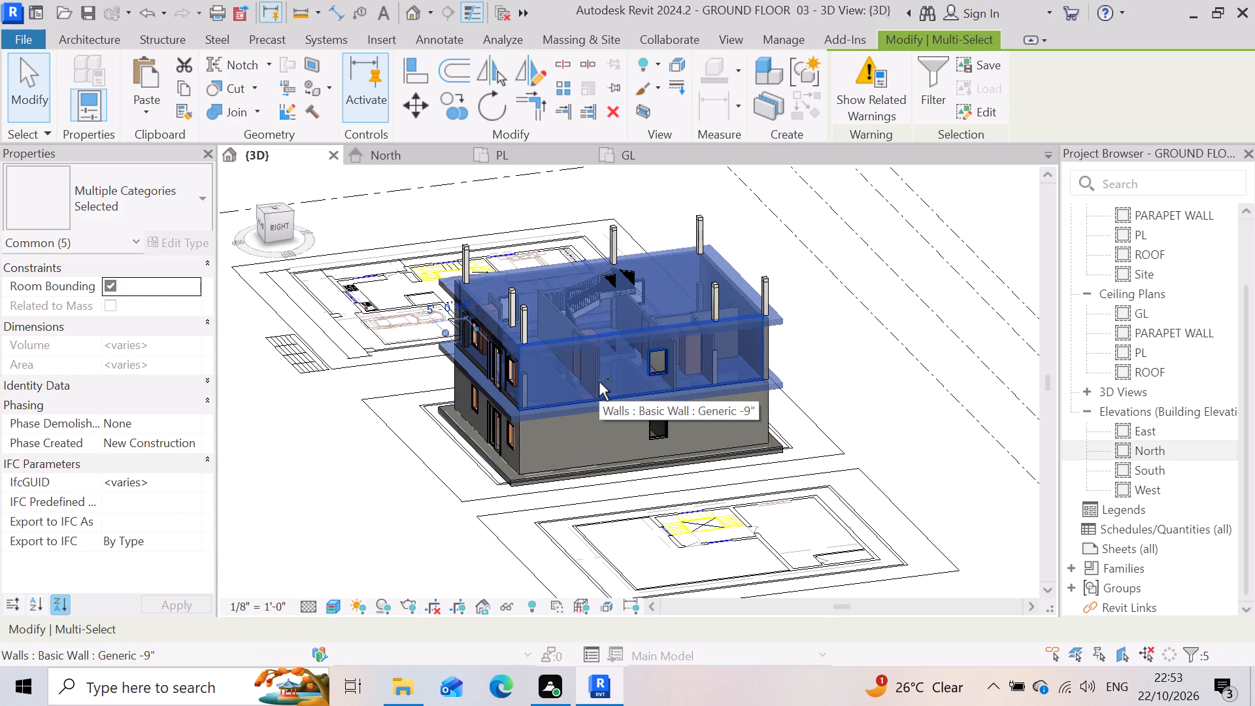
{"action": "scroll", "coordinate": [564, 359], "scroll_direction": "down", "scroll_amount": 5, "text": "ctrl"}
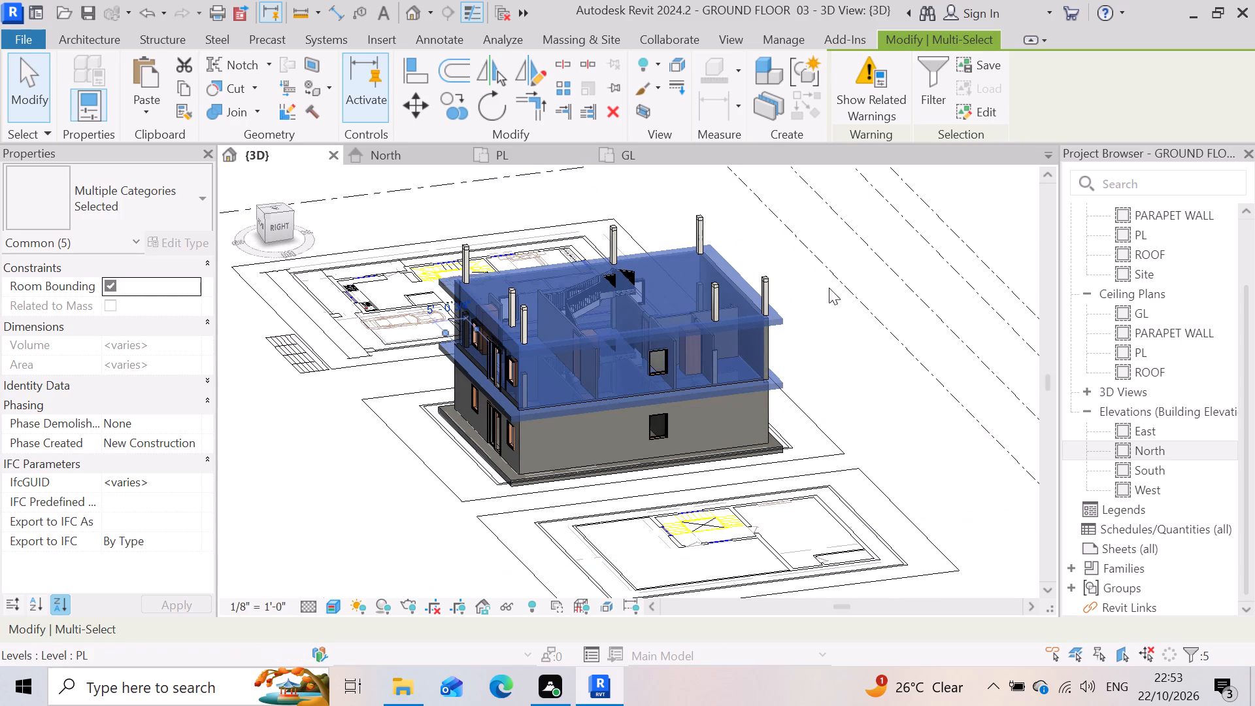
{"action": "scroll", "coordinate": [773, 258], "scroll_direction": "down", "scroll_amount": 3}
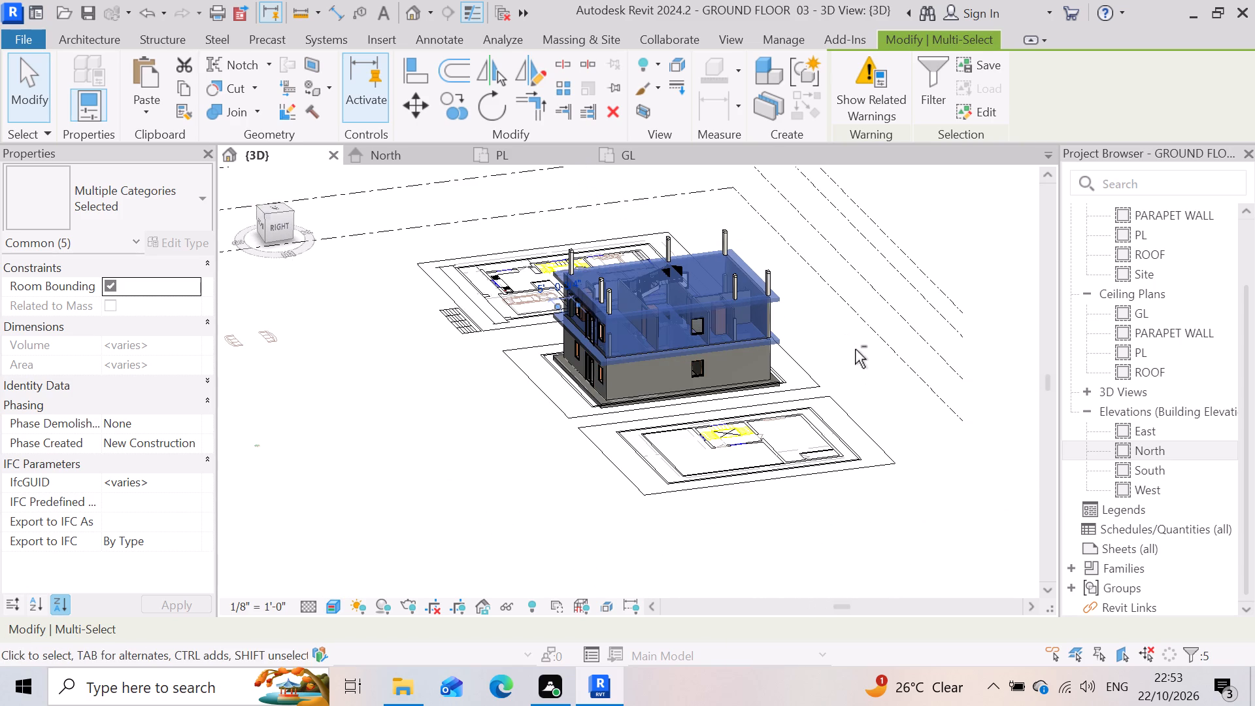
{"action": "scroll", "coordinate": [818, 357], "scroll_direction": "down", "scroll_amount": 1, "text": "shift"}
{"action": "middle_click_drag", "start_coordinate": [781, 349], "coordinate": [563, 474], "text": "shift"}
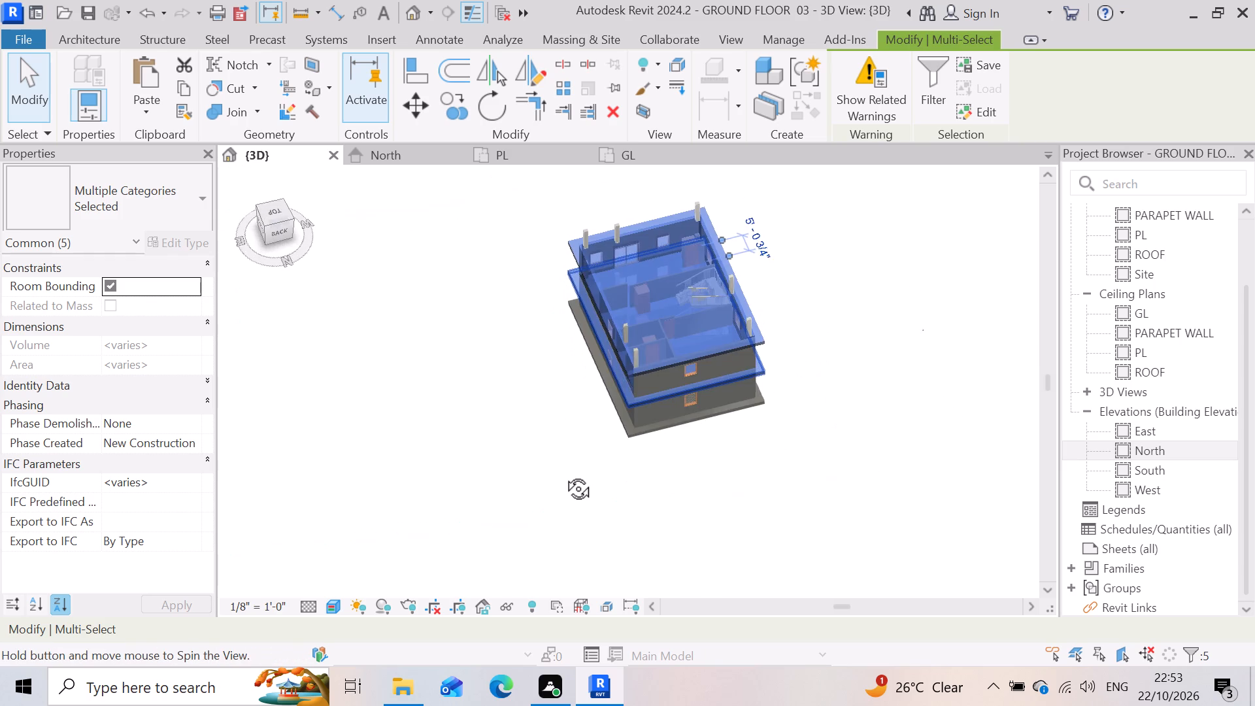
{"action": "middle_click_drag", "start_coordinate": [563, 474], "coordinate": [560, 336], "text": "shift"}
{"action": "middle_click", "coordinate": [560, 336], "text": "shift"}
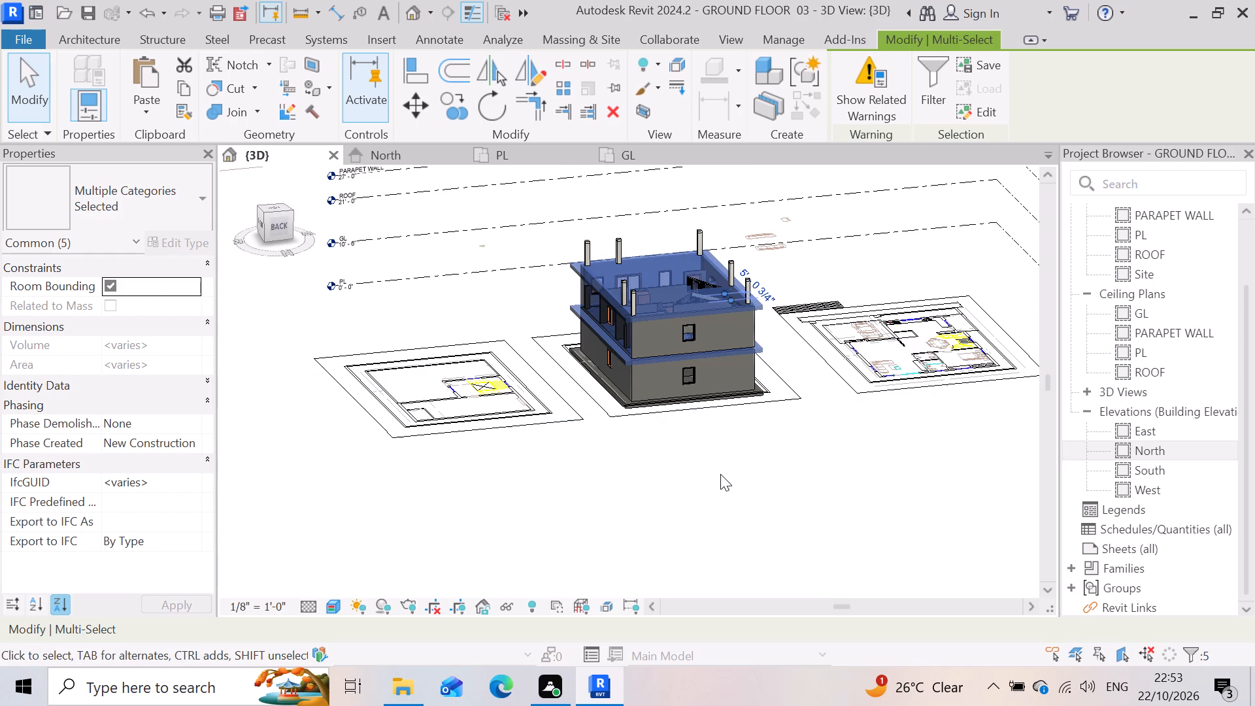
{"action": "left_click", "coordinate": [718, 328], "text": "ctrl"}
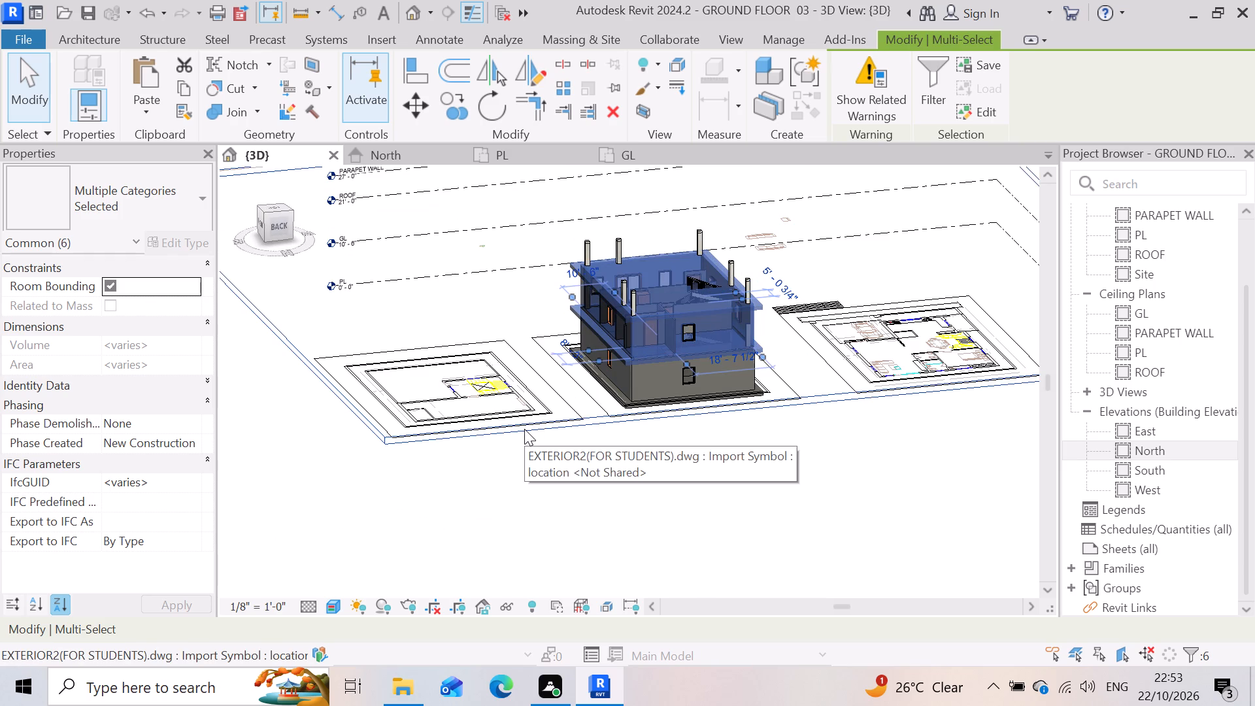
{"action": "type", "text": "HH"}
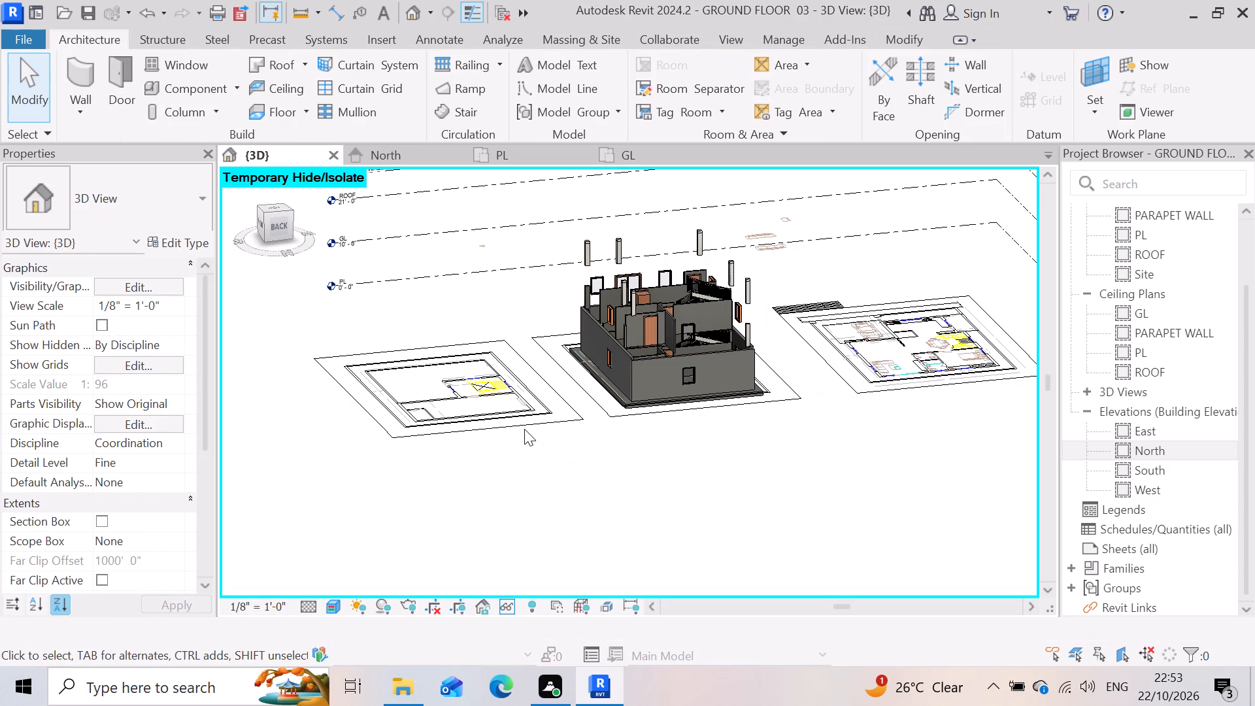
Examine the exposed interior walls, doors, windows and staircases of both storeys from the back of the building.
{"action": "scroll", "coordinate": [750, 226], "scroll_direction": "up", "scroll_amount": 5}
{"action": "scroll", "coordinate": [546, 388], "scroll_direction": "up", "scroll_amount": 4}
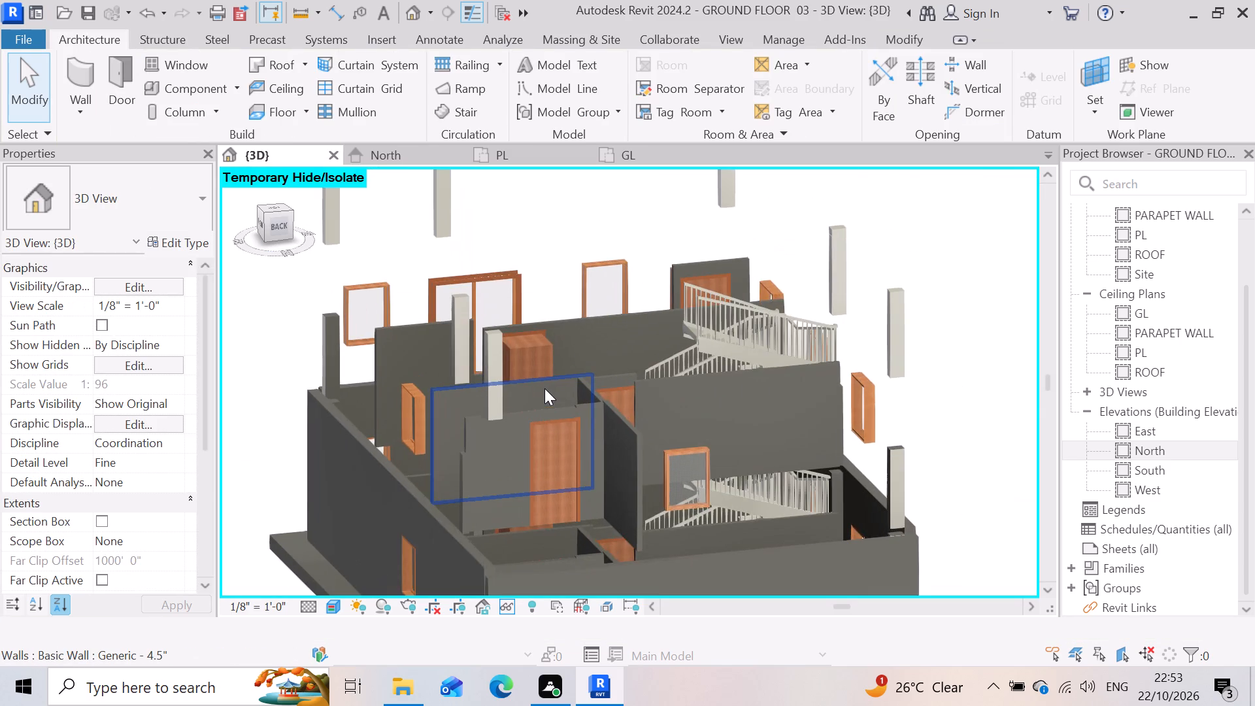
{"action": "scroll", "coordinate": [592, 291], "scroll_direction": "down", "scroll_amount": 4}
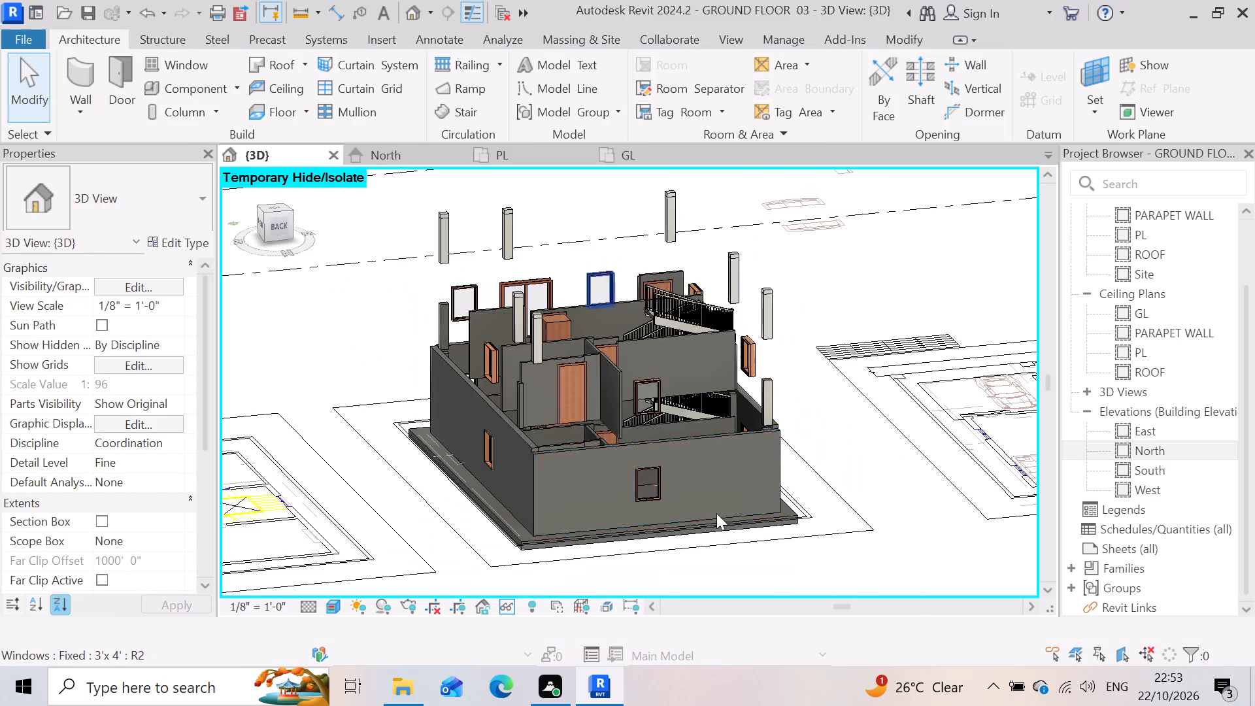
{"action": "scroll", "coordinate": [711, 463], "scroll_direction": "up", "scroll_amount": 3}
{"action": "scroll", "coordinate": [618, 304], "scroll_direction": "up", "scroll_amount": 5}
{"action": "scroll", "coordinate": [593, 274], "scroll_direction": "down", "scroll_amount": 2}
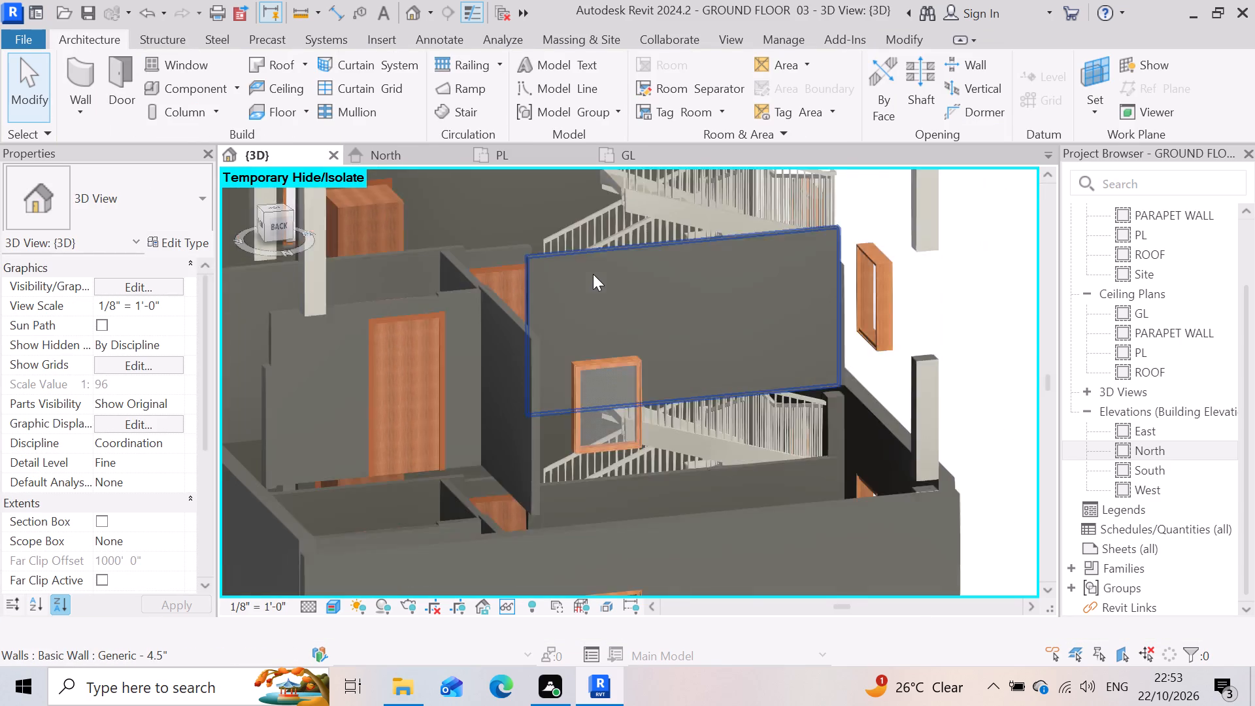
{"action": "scroll", "coordinate": [593, 274], "scroll_direction": "down", "scroll_amount": 5}
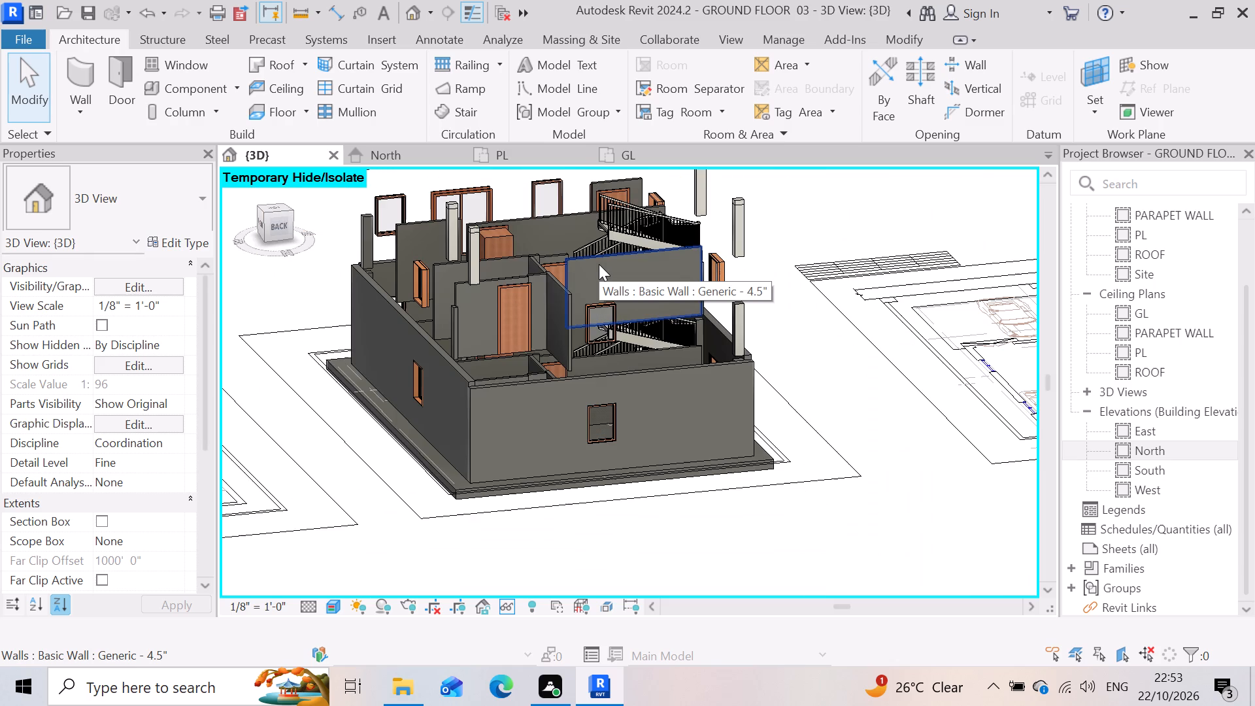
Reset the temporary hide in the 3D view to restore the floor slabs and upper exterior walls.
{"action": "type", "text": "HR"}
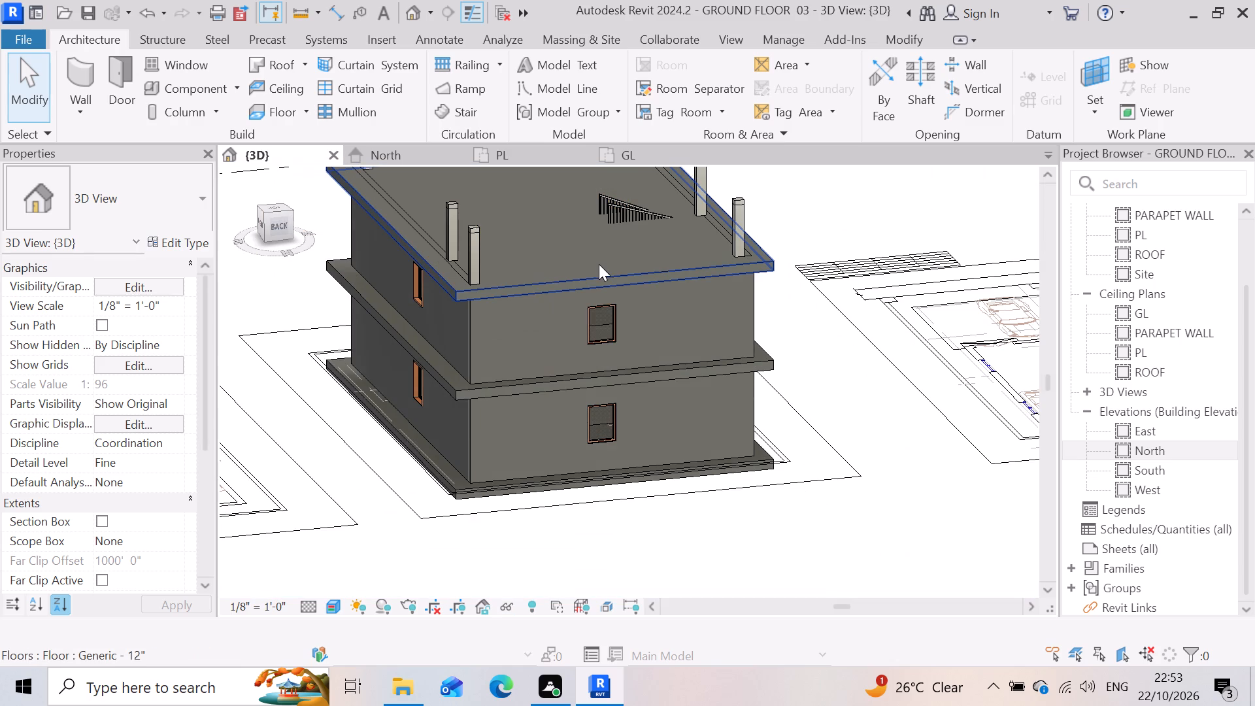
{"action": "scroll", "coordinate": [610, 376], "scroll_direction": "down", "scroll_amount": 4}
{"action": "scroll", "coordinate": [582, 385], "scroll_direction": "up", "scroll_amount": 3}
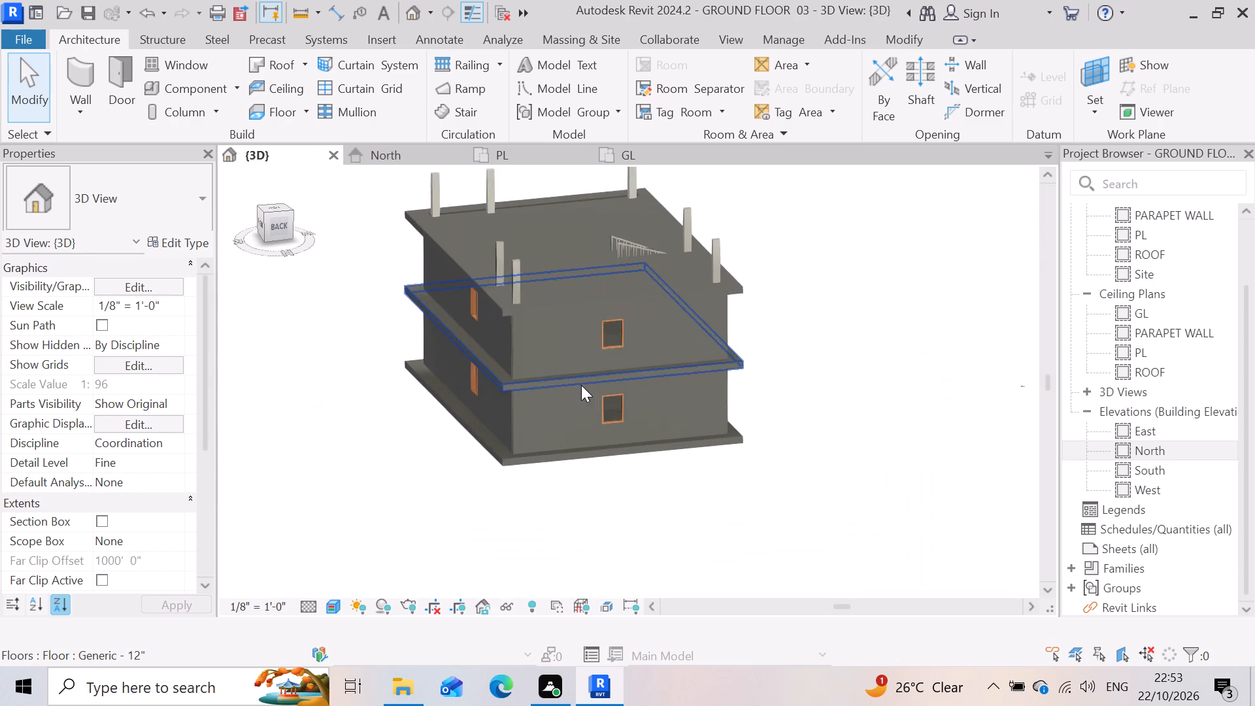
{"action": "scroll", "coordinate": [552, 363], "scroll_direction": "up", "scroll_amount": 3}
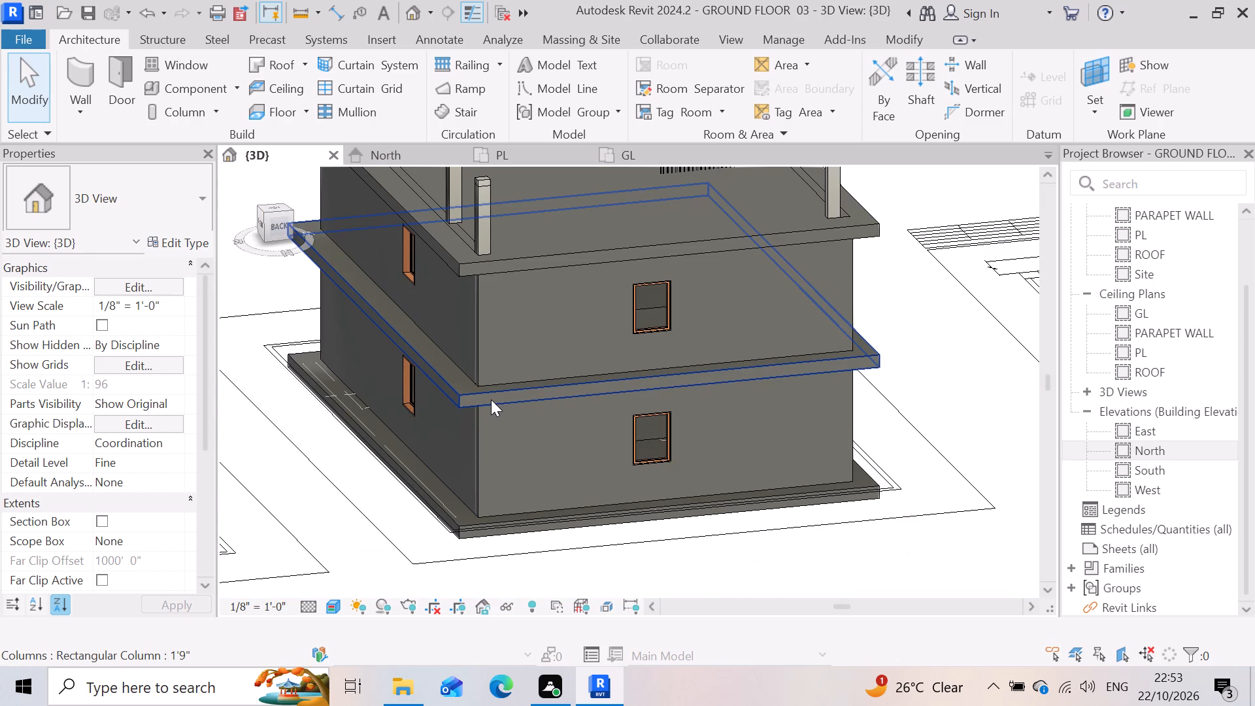
Temporarily hide the intermediate and roof floor slabs, the upper storey's four exterior walls and the columns projecting above the roof.
{"action": "left_click", "coordinate": [491, 399]}
{"action": "scroll", "coordinate": [783, 480], "scroll_direction": "down", "scroll_amount": 4}
{"action": "left_click", "coordinate": [632, 396]}
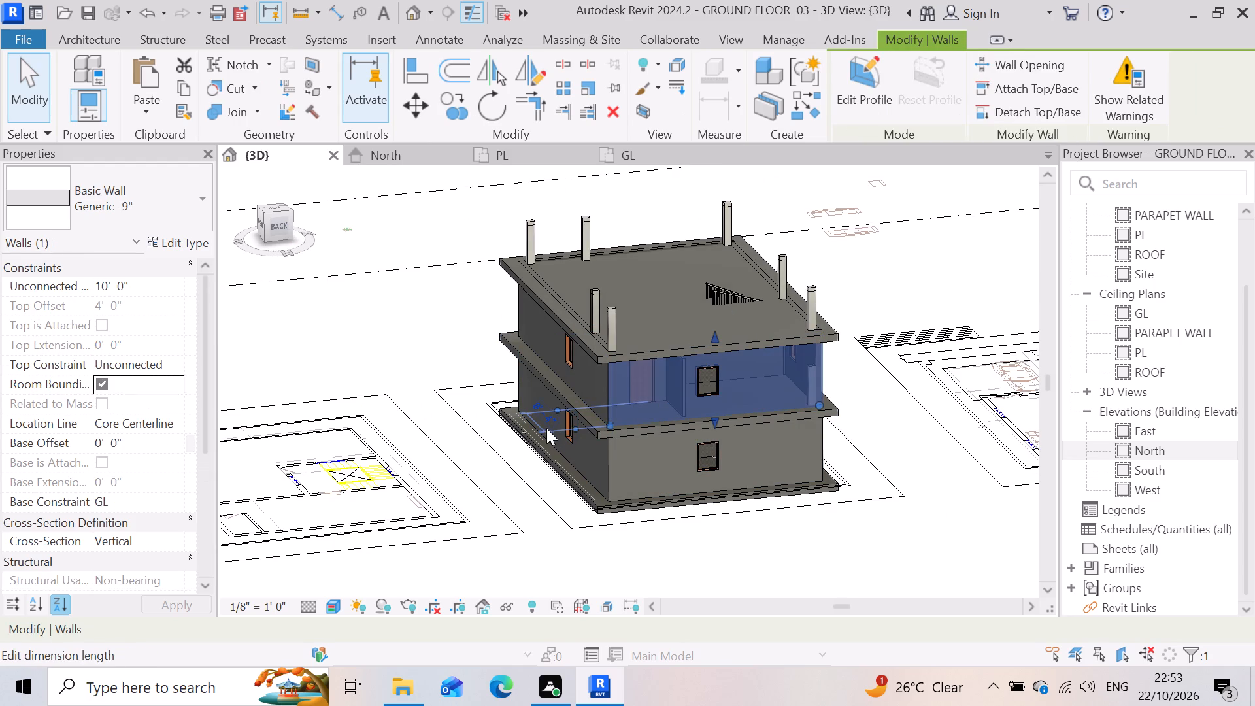
{"action": "left_click", "coordinate": [575, 411]}
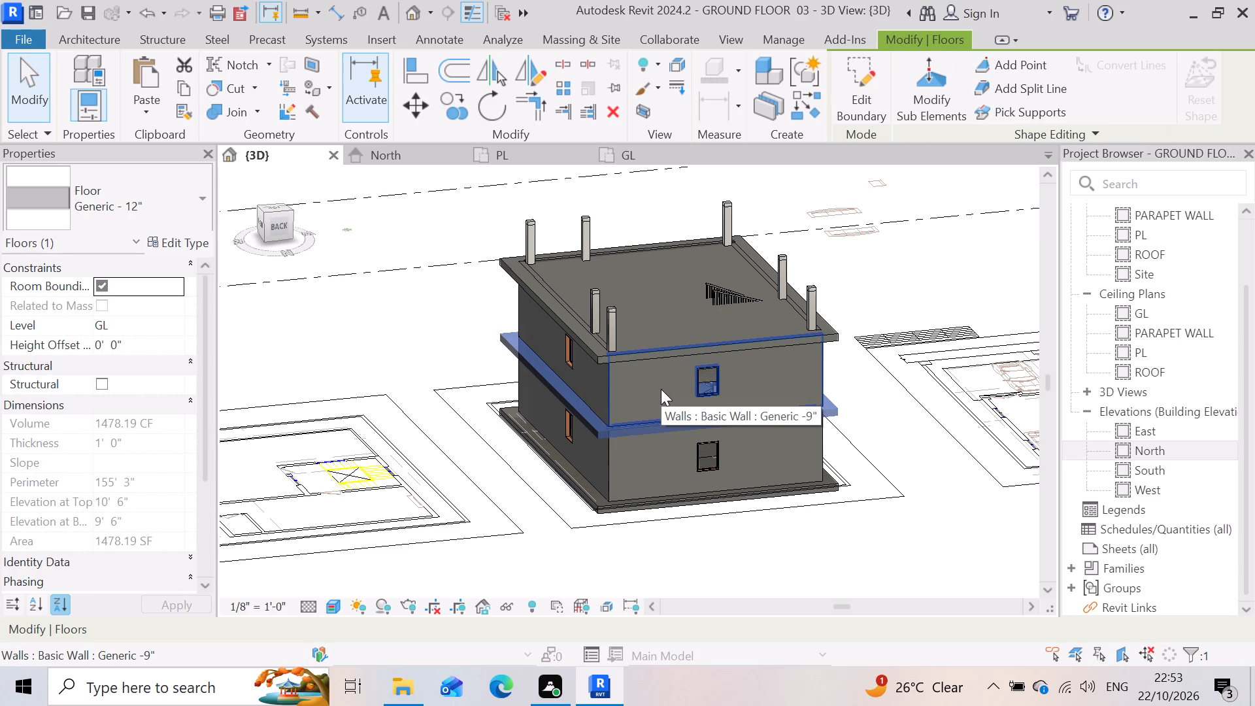
{"action": "left_click", "coordinate": [649, 403], "text": "ctrl"}
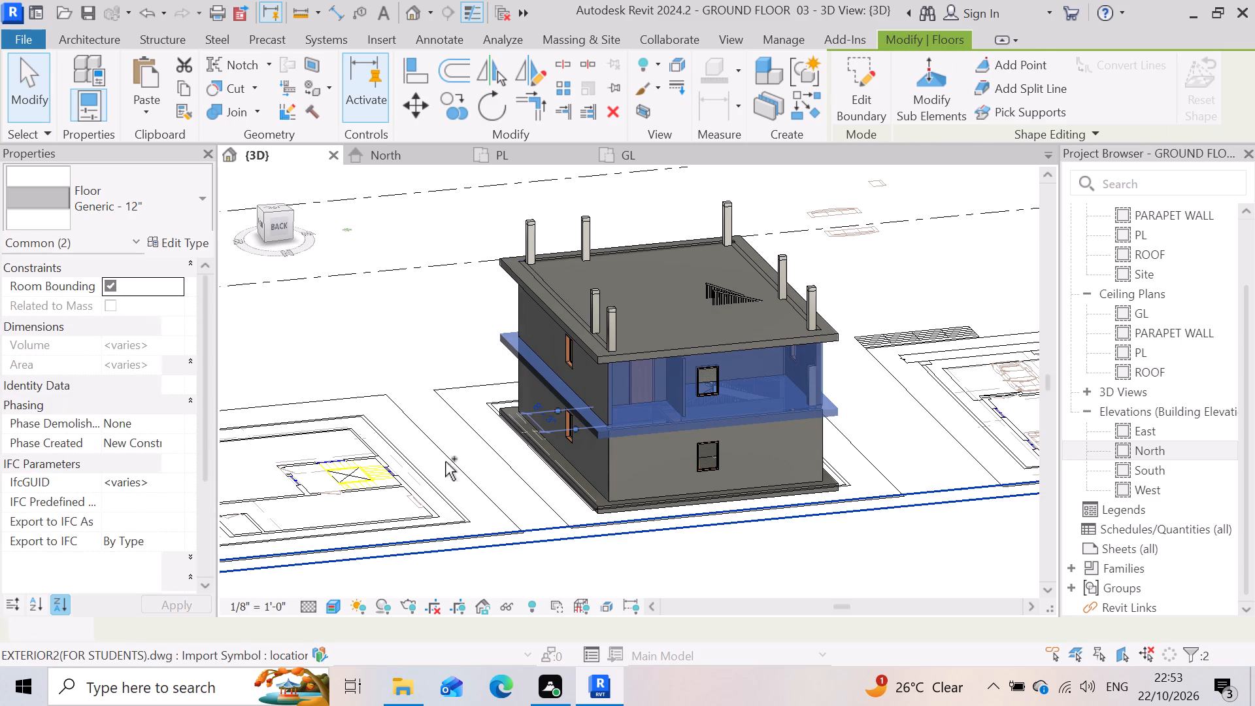
{"action": "left_click", "coordinate": [577, 374], "text": "ctrl"}
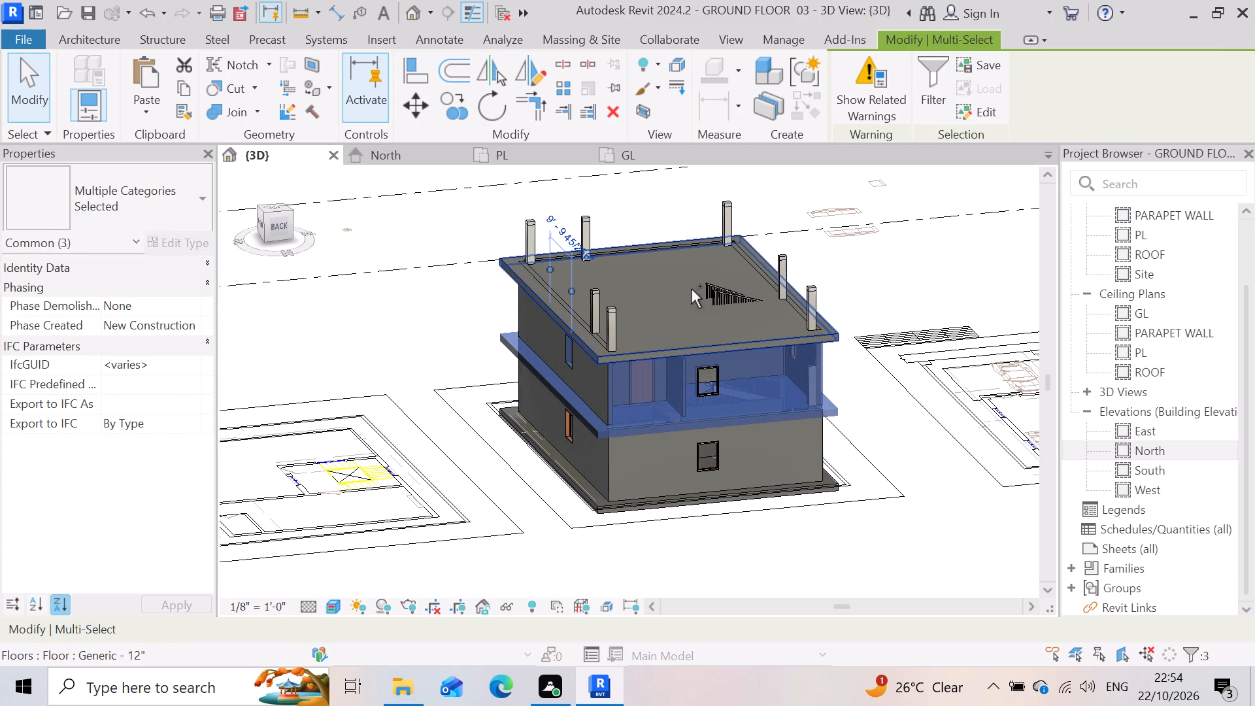
{"action": "left_click", "coordinate": [664, 295], "text": "ctrl"}
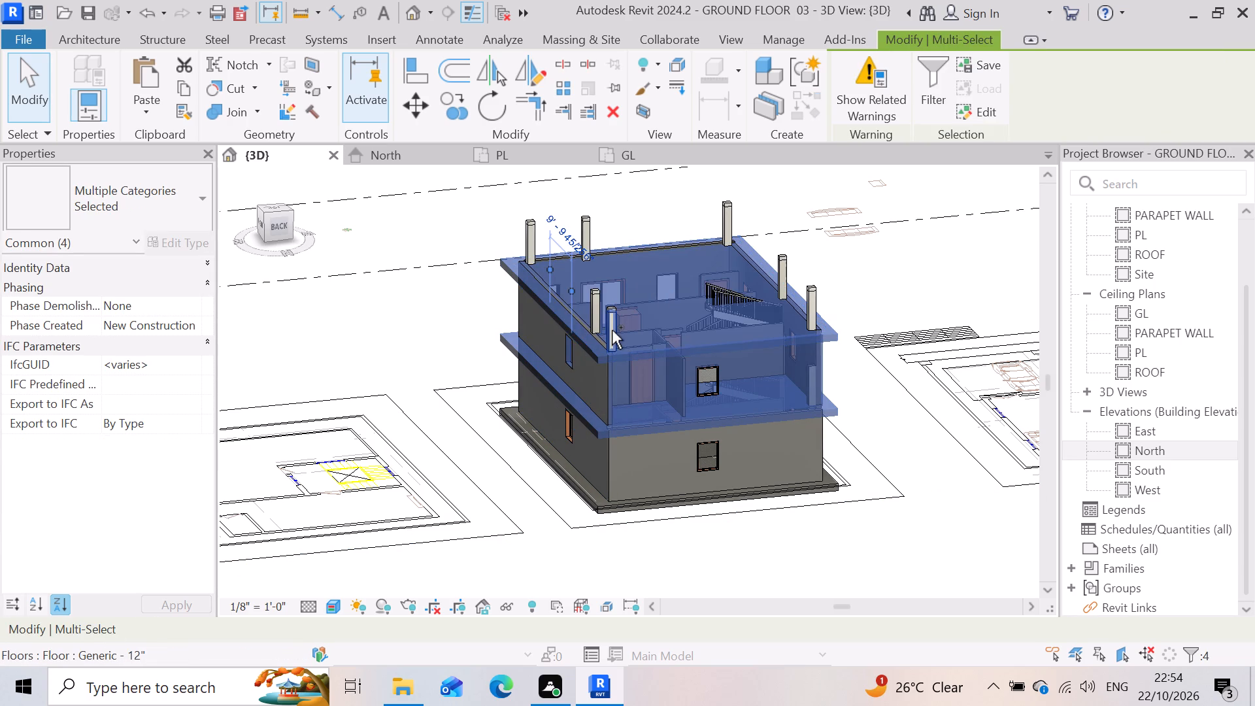
{"action": "left_click", "coordinate": [612, 330], "text": "ctrl"}
{"action": "left_click", "coordinate": [597, 299], "text": "ctrl"}
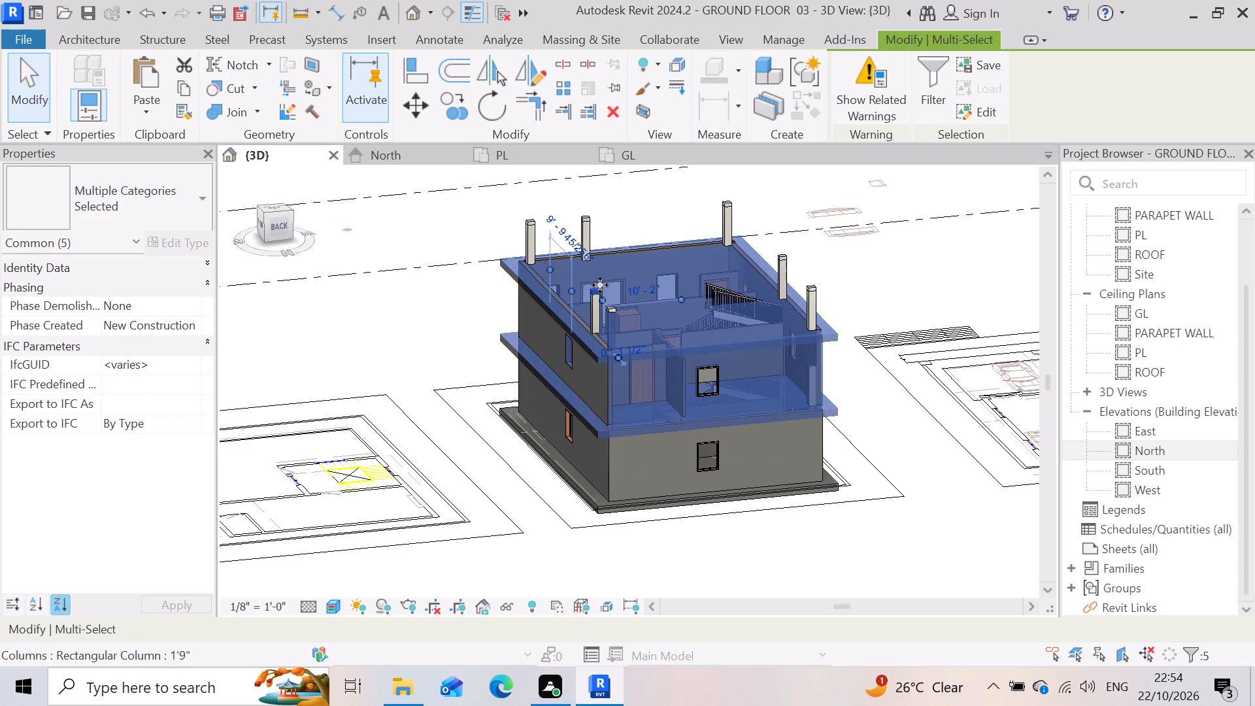
{"action": "left_click", "coordinate": [582, 233], "text": "ctrl"}
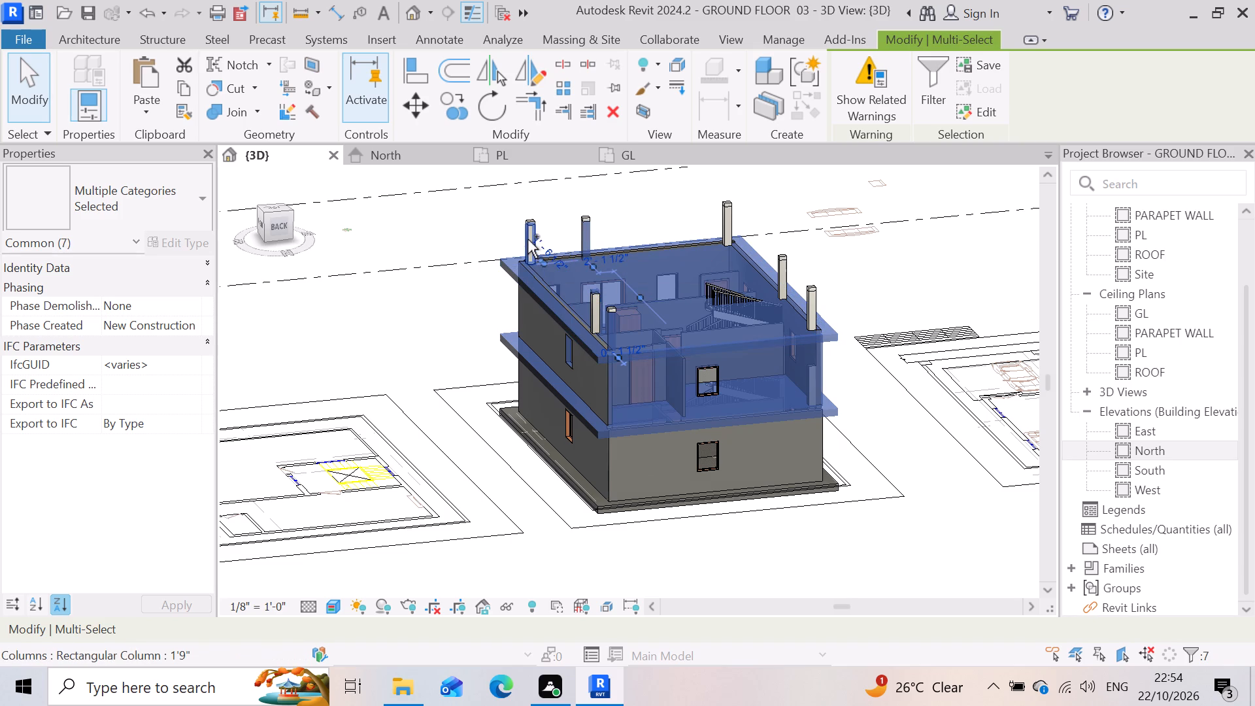
{"action": "left_click", "coordinate": [527, 239], "text": "ctrl"}
{"action": "left_click", "coordinate": [597, 305], "text": "ctrl"}
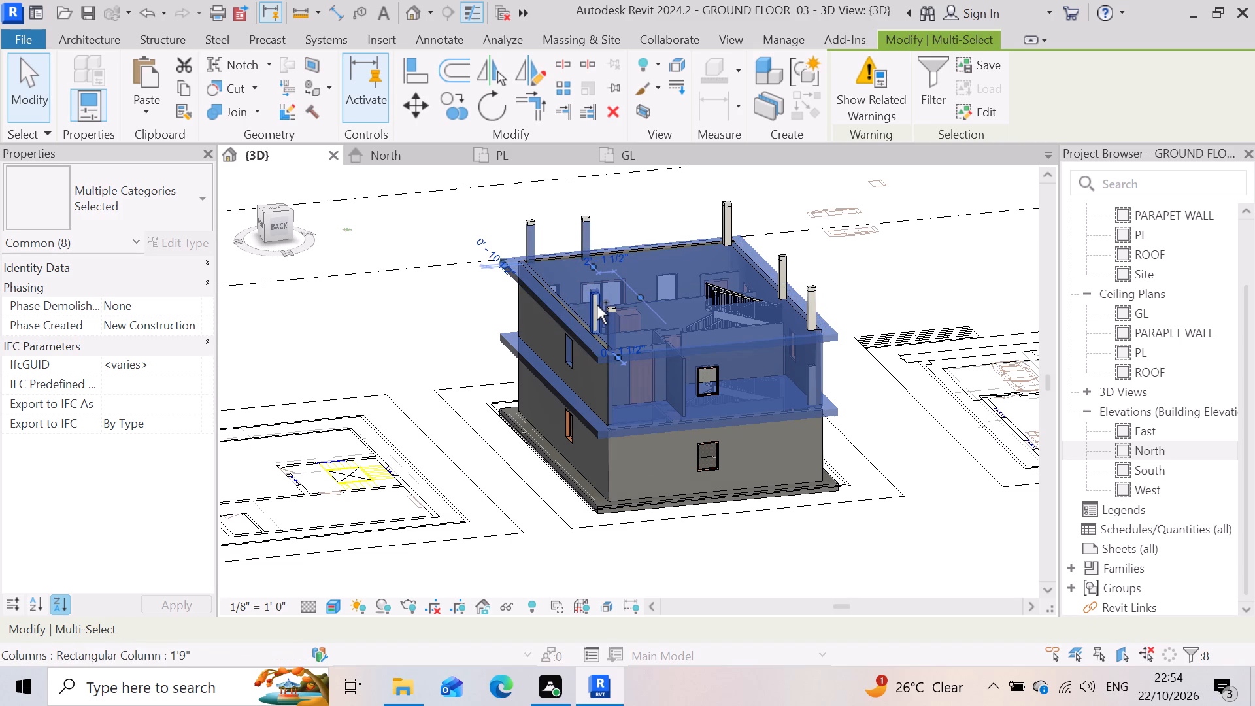
{"action": "left_click", "coordinate": [724, 213], "text": "ctrl"}
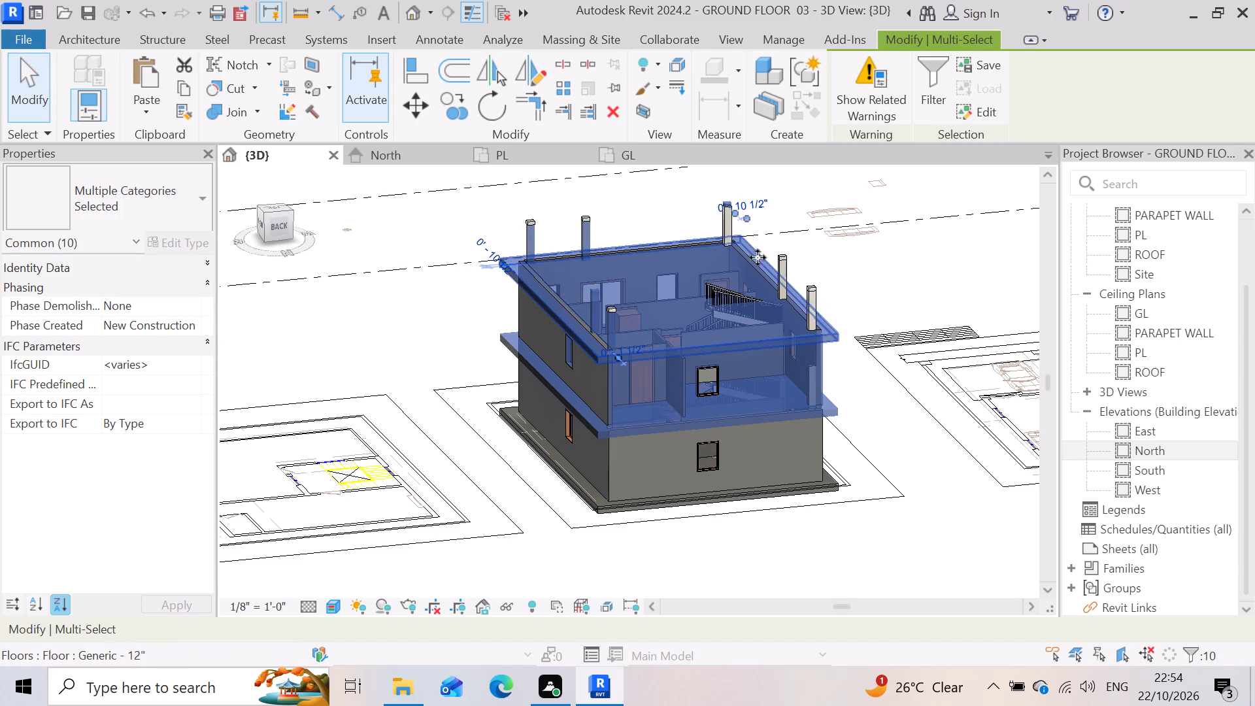
{"action": "left_click", "coordinate": [732, 230], "text": "ctrl"}
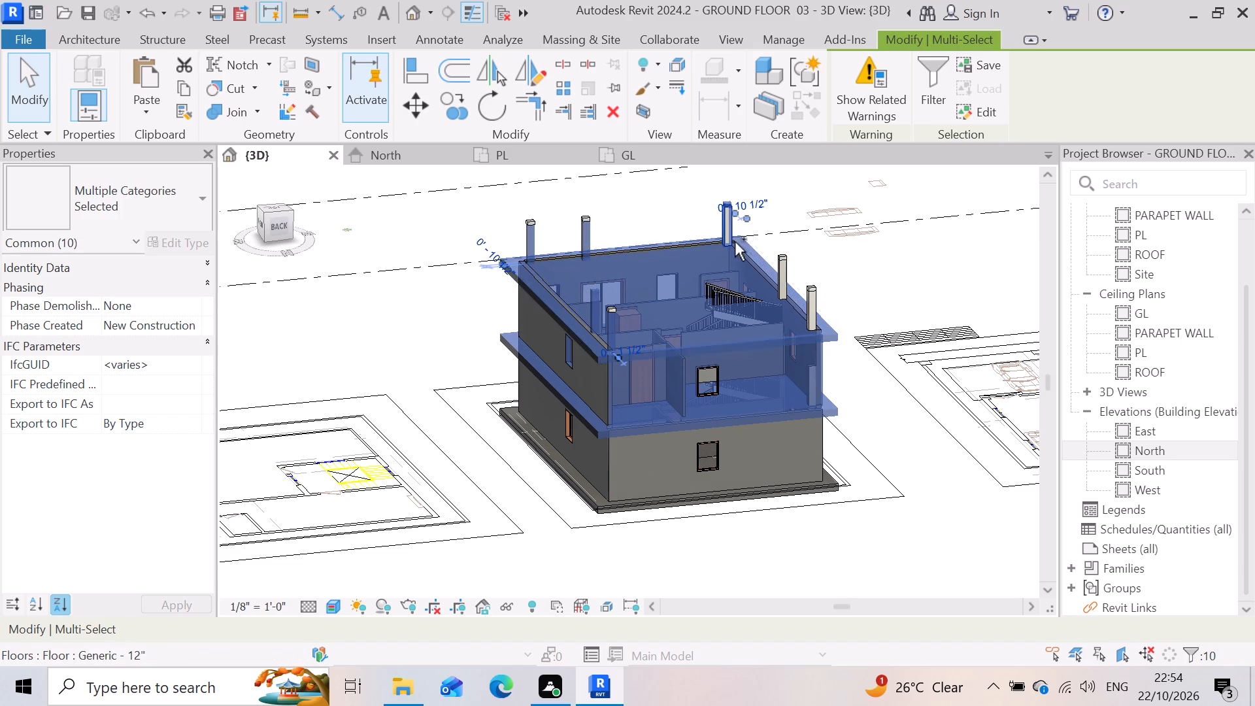
{"action": "left_click", "coordinate": [732, 220], "text": "ctrl"}
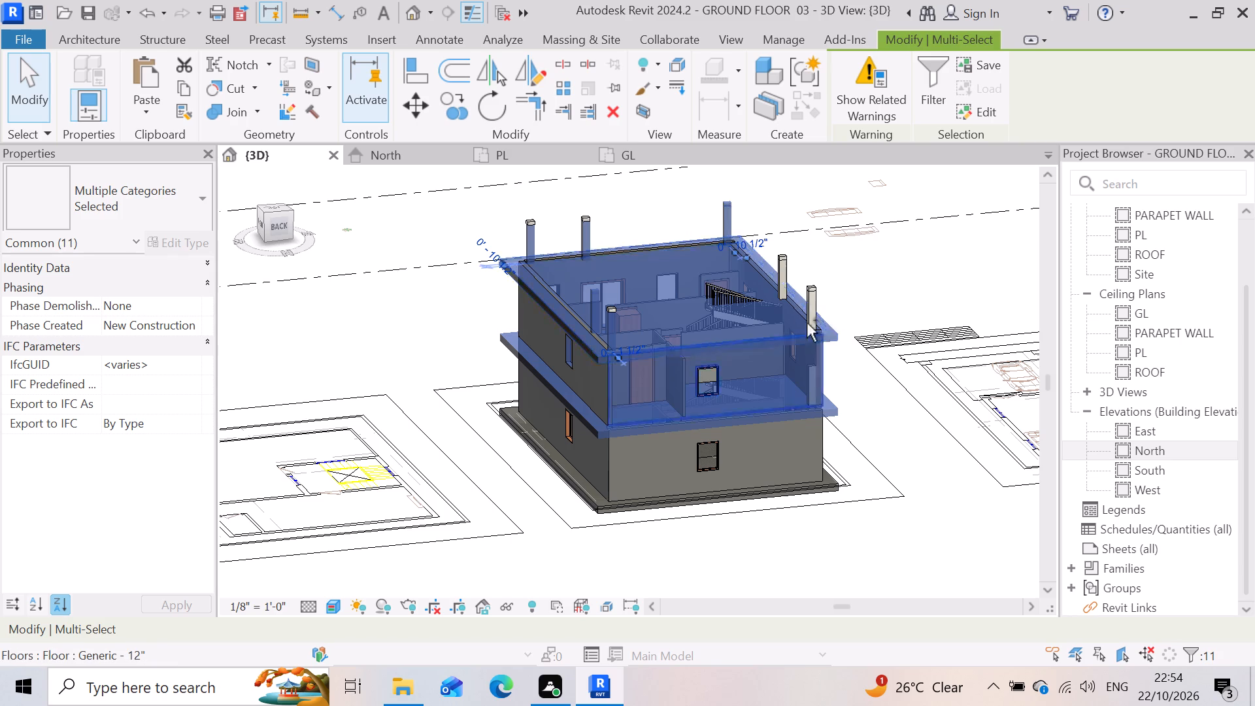
{"action": "left_click", "coordinate": [786, 270], "text": "ctrl"}
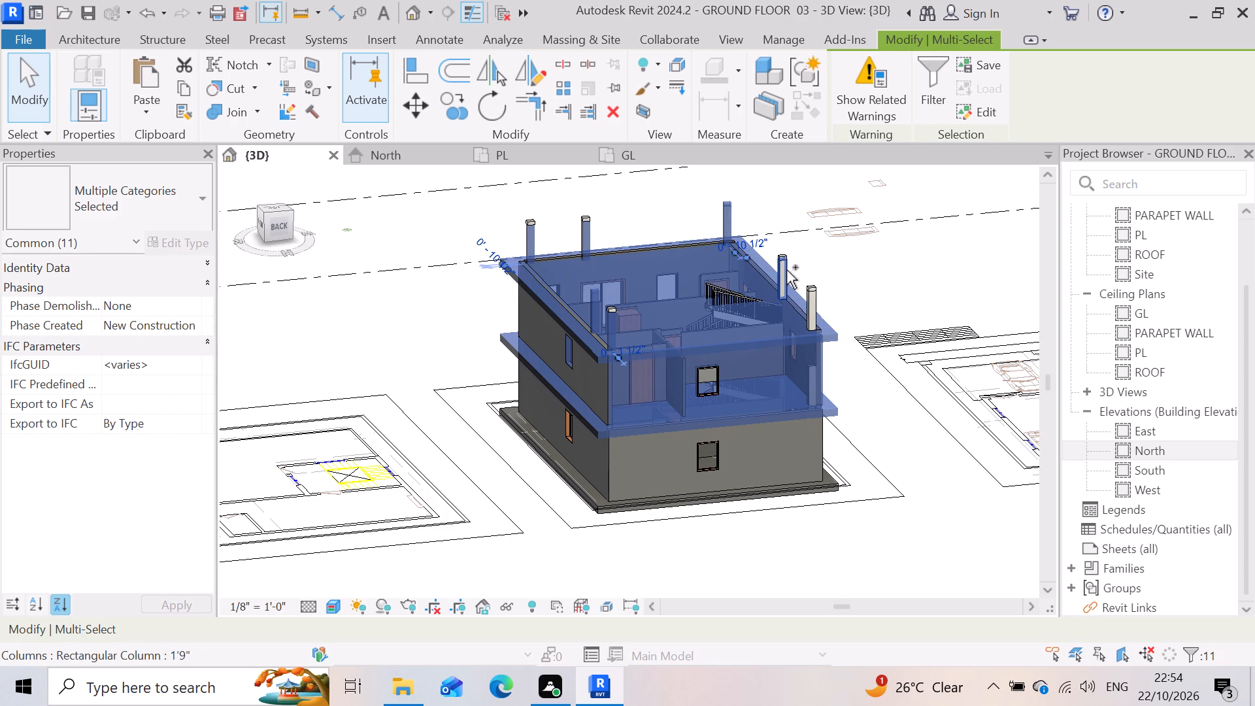
{"action": "left_click", "coordinate": [816, 302], "text": "ctrl"}
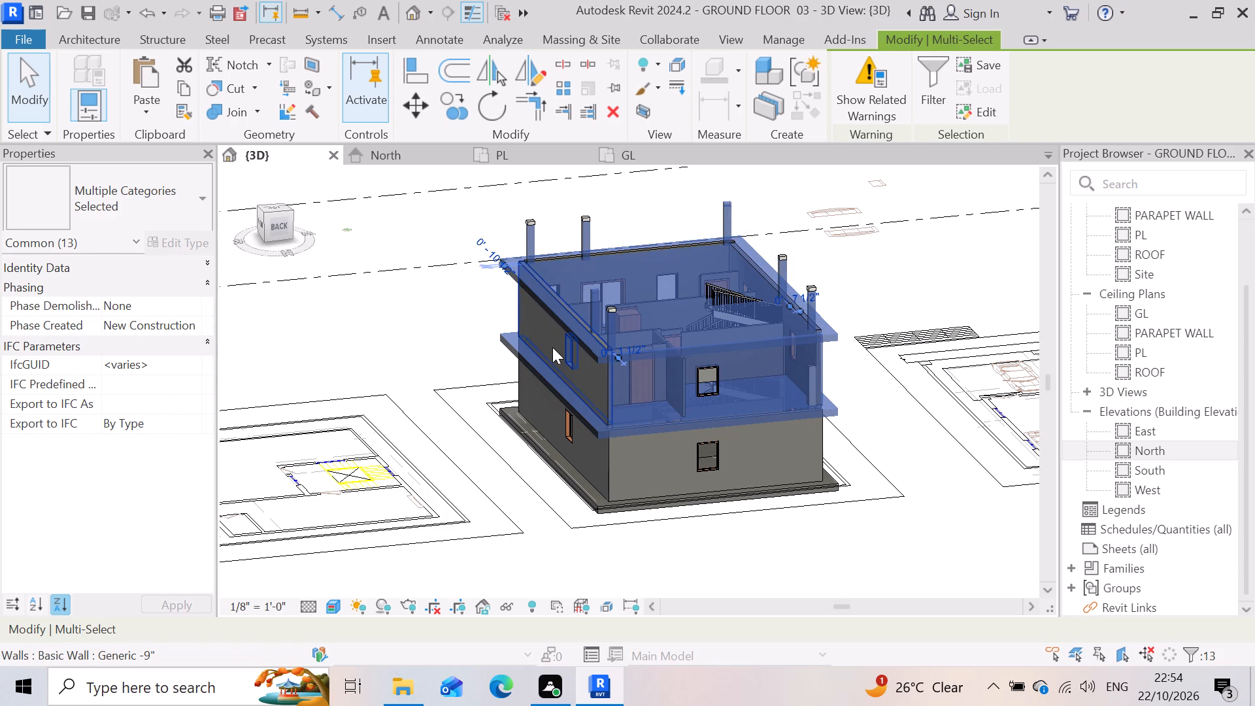
{"action": "left_click", "coordinate": [592, 386], "text": "ctrl"}
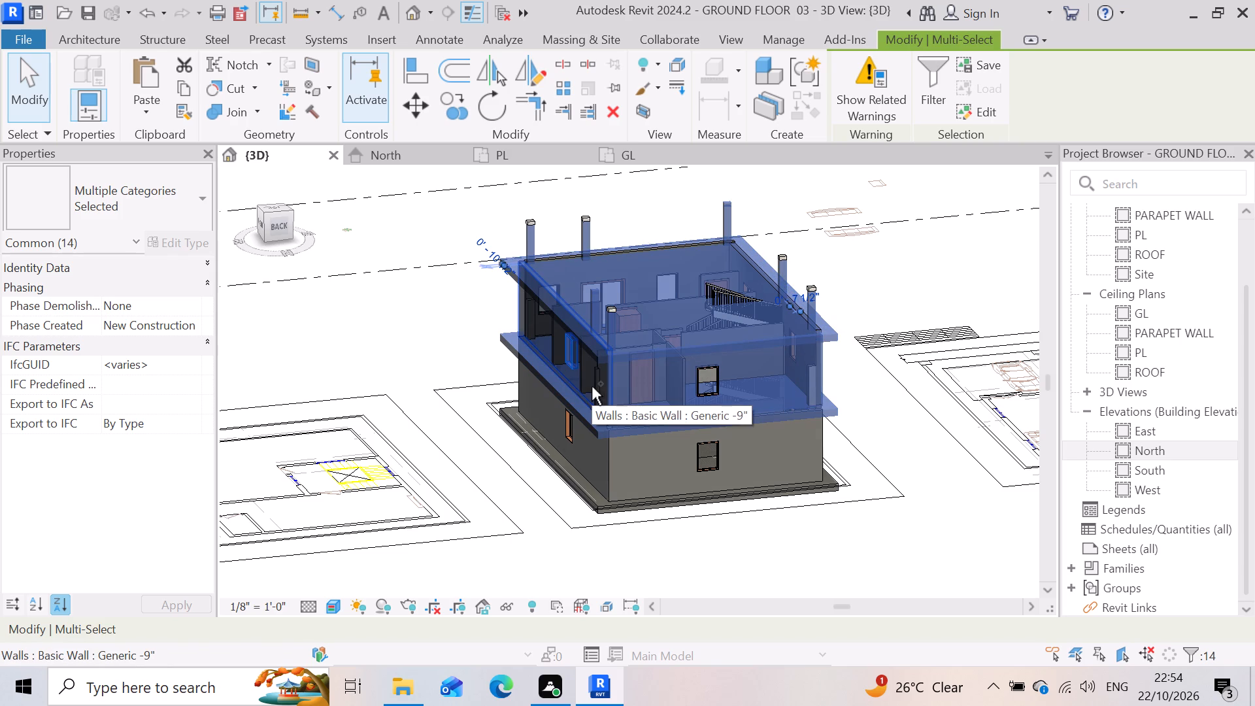
{"action": "scroll", "coordinate": [665, 365], "scroll_direction": "down", "scroll_amount": 4, "text": "ctrl"}
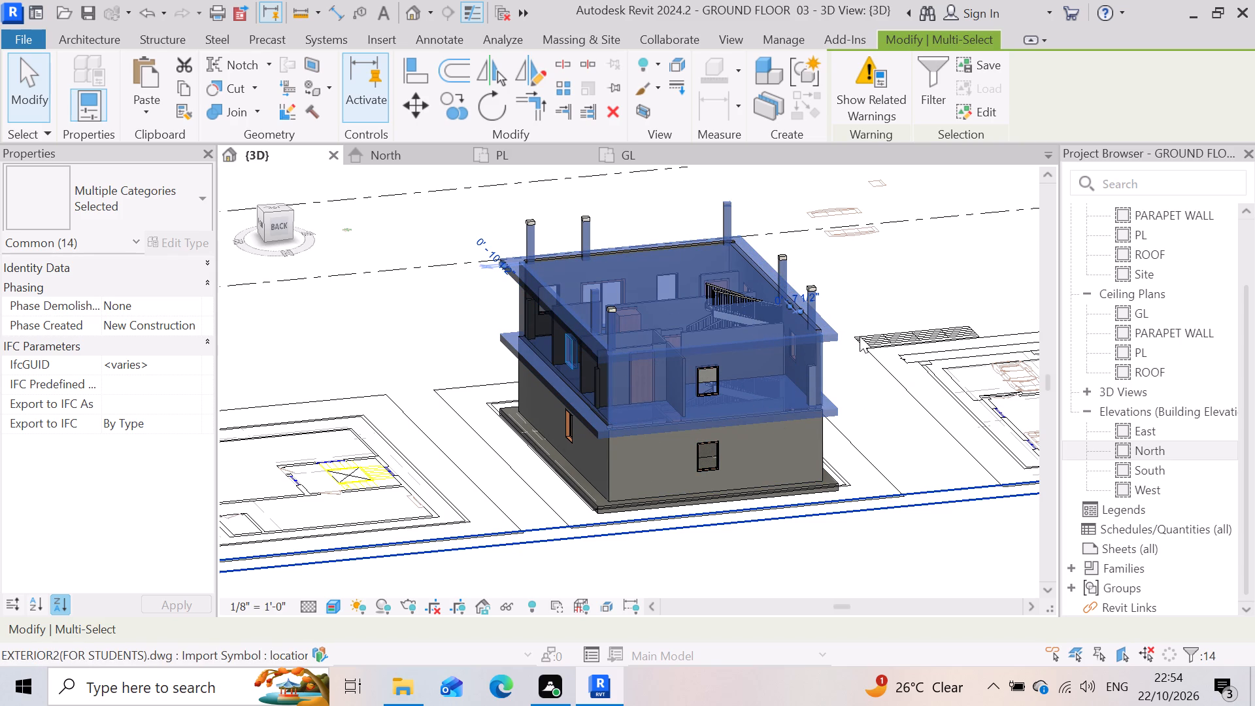
{"action": "middle_click_drag", "start_coordinate": [895, 358], "coordinate": [860, 384], "text": "shift"}
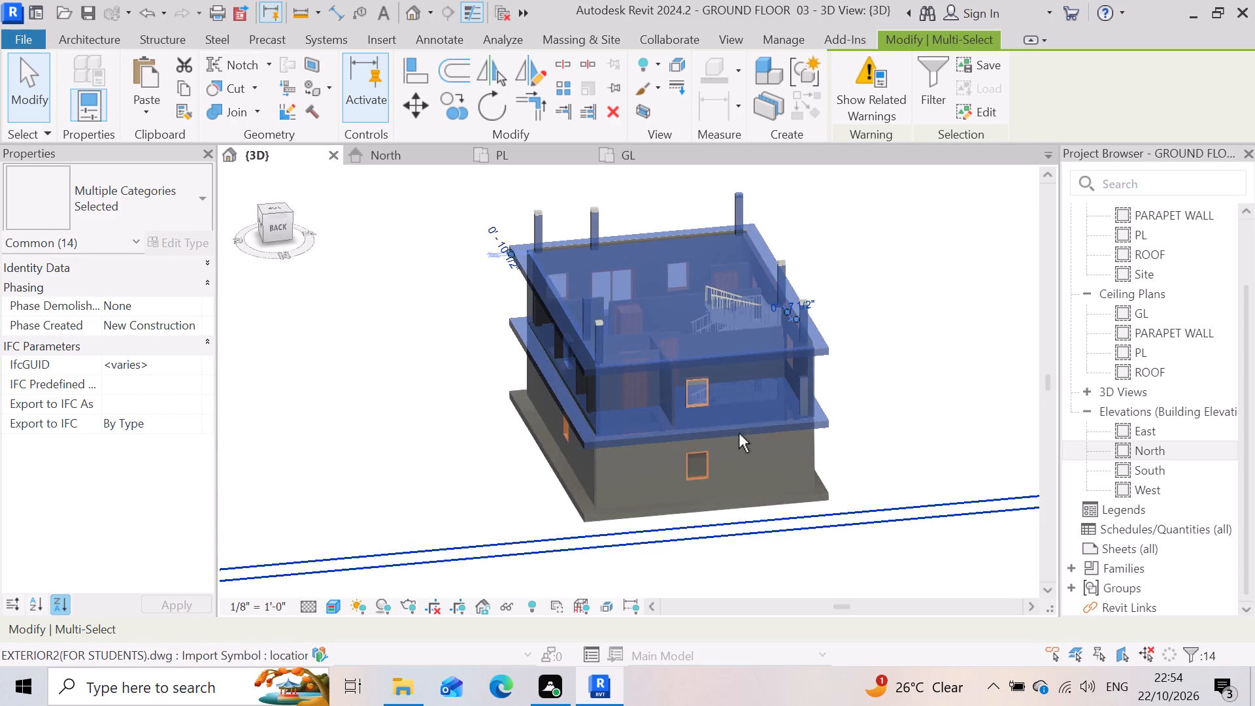
{"action": "scroll", "coordinate": [602, 437], "scroll_direction": "down", "scroll_amount": 3}
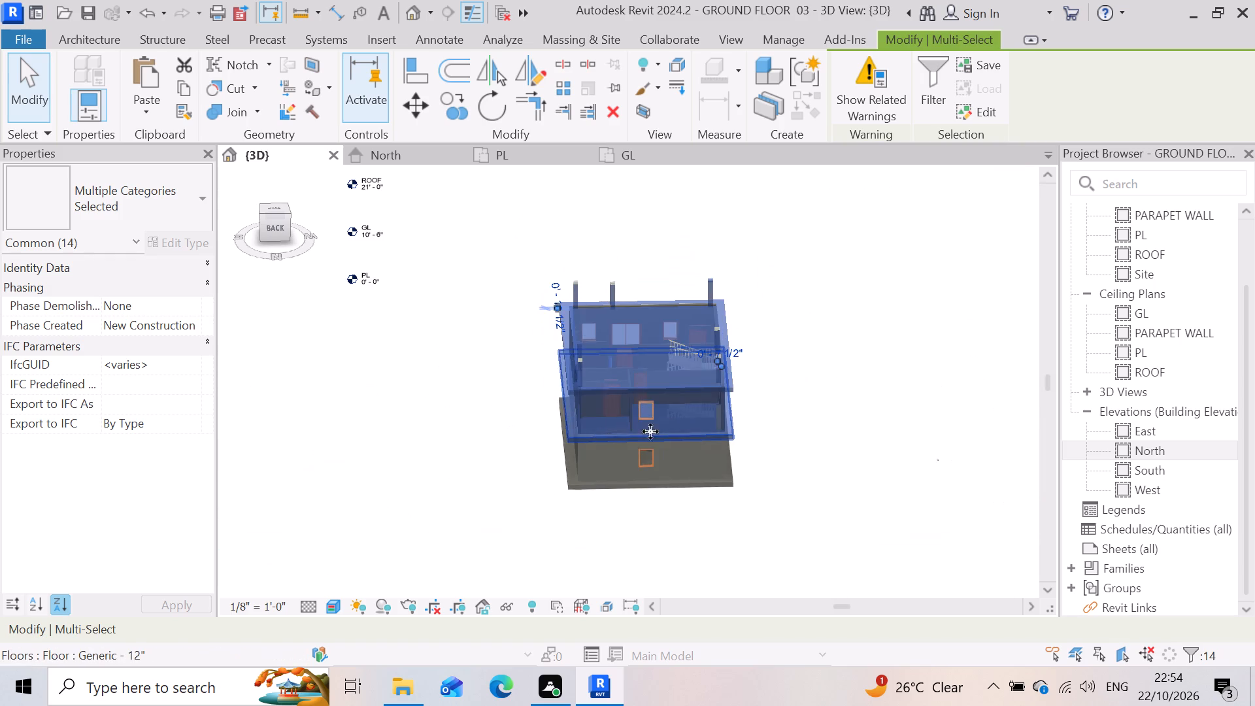
{"action": "middle_click_drag", "start_coordinate": [801, 374], "coordinate": [624, 452], "text": "shift"}
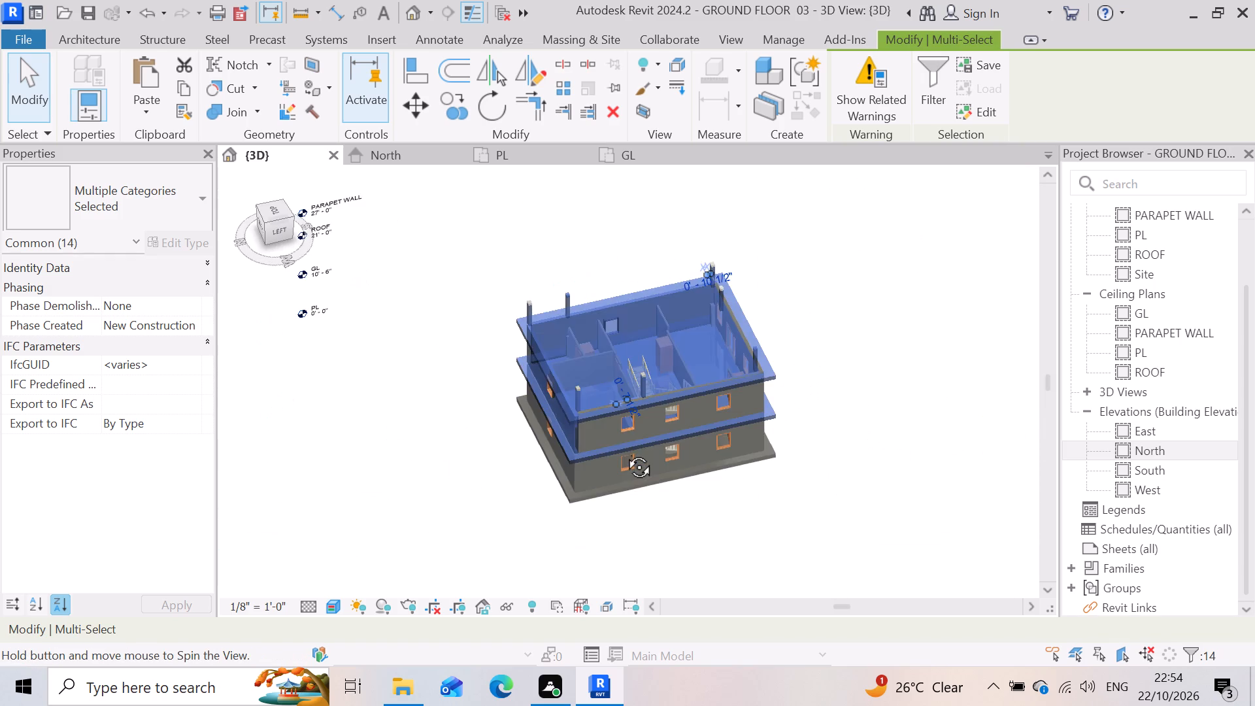
{"action": "middle_click_drag", "start_coordinate": [624, 452], "coordinate": [612, 363], "text": "shift"}
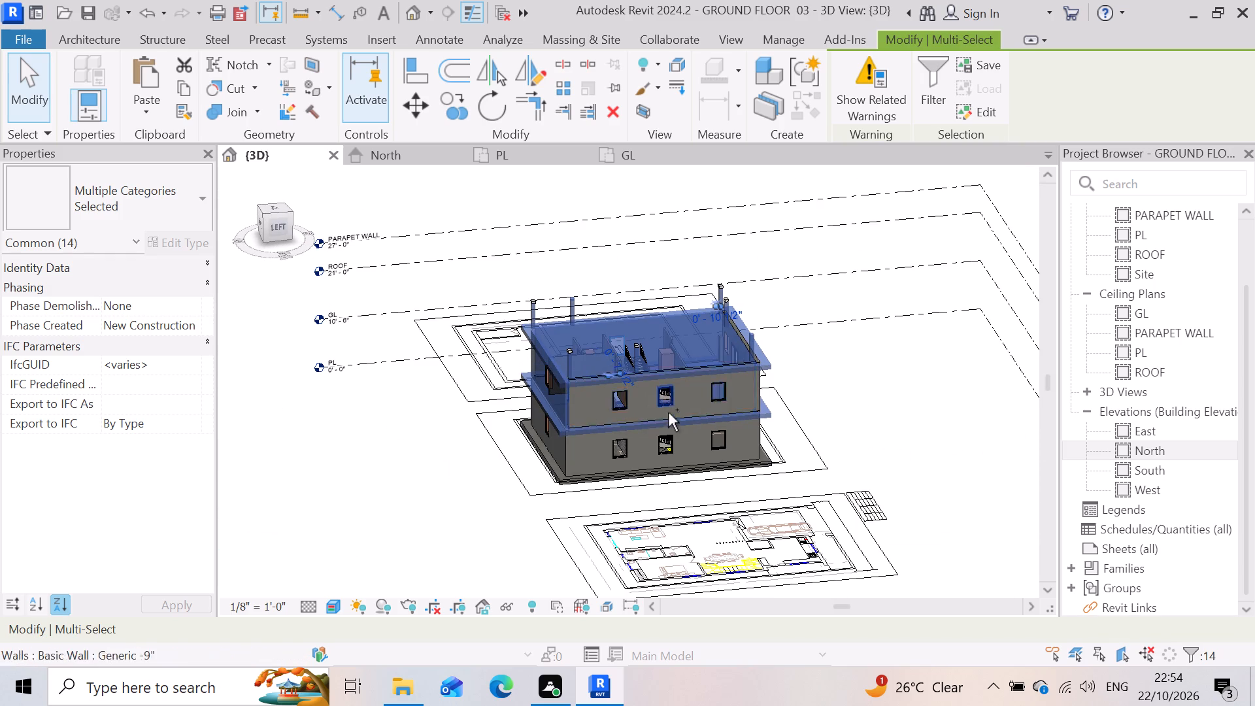
{"action": "left_click", "coordinate": [695, 395], "text": "ctrl"}
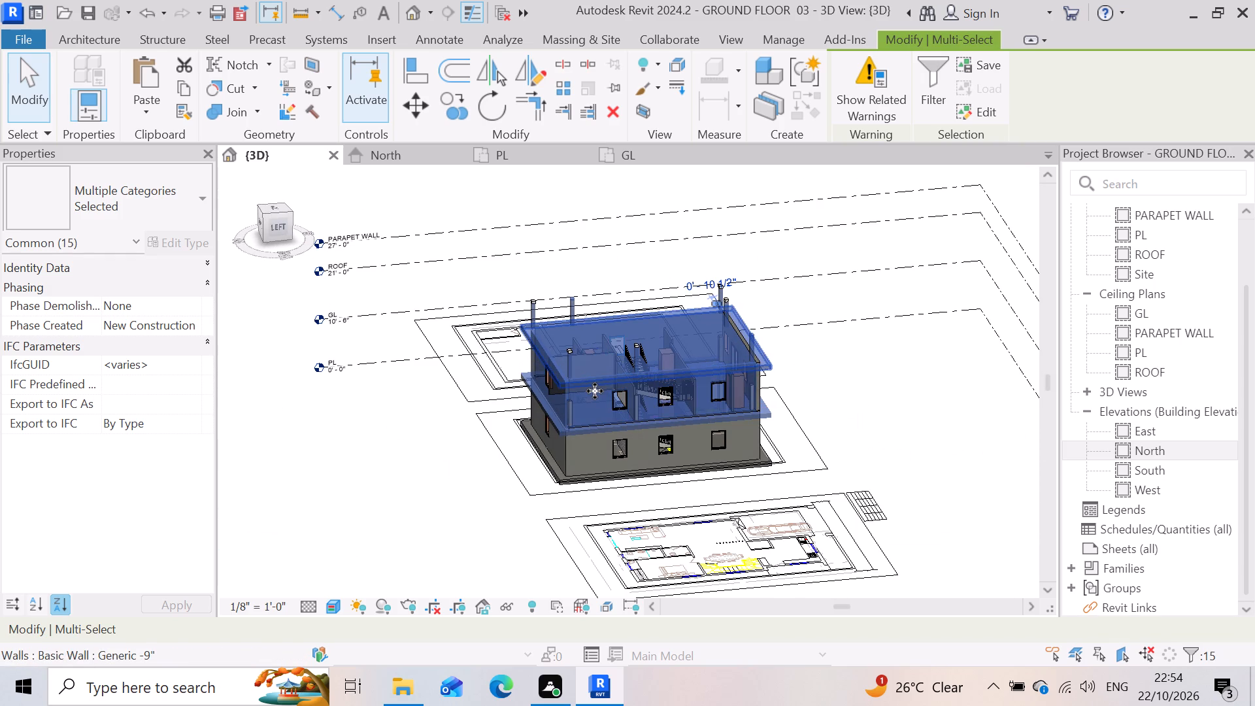
{"action": "scroll", "coordinate": [595, 391], "scroll_direction": "down", "scroll_amount": 4, "text": "ctrl"}
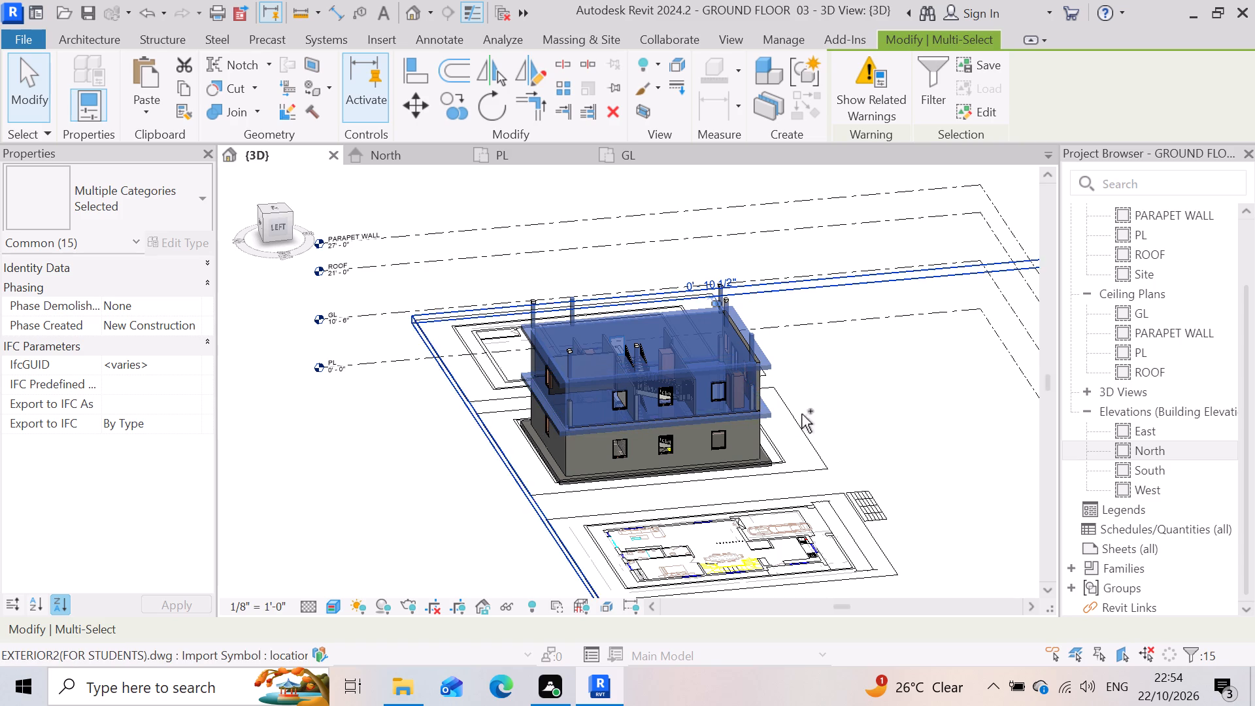
{"action": "scroll", "coordinate": [838, 385], "scroll_direction": "down", "scroll_amount": 4, "text": "ctrl"}
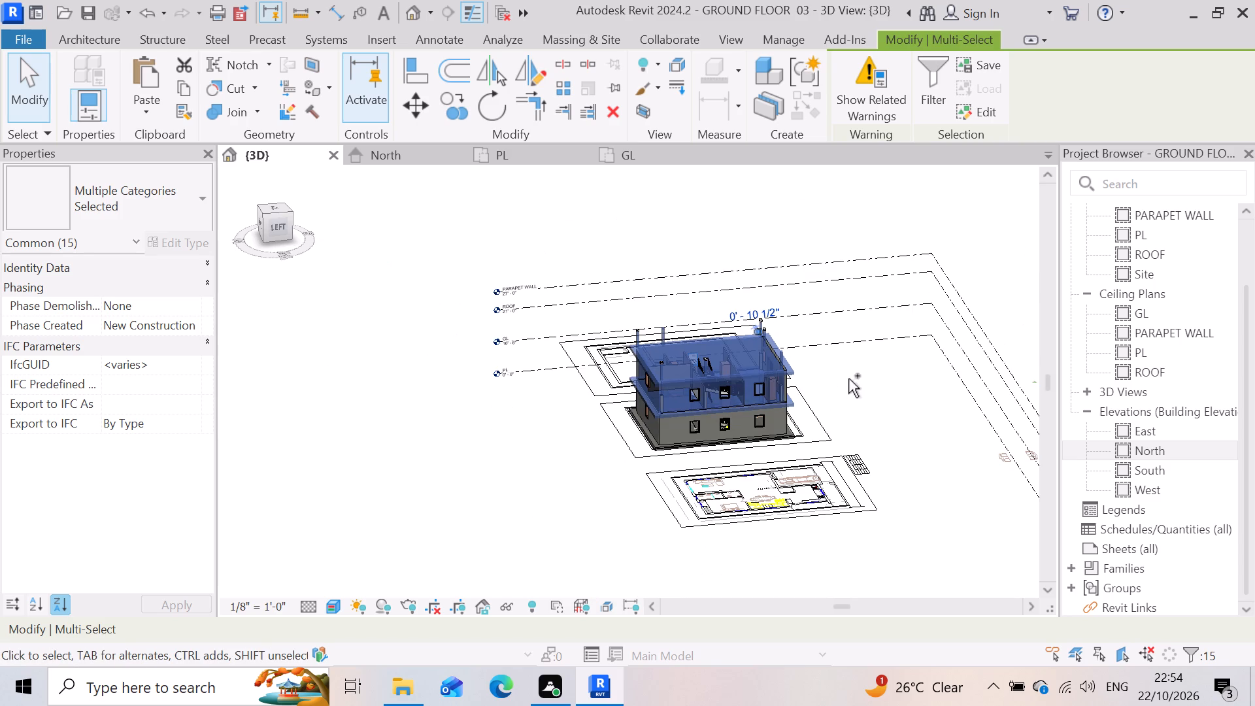
{"action": "middle_click_drag", "start_coordinate": [850, 383], "coordinate": [726, 480], "text": "ctrl"}
{"action": "scroll", "coordinate": [448, 322], "scroll_direction": "down", "scroll_amount": 3, "text": "ctrl"}
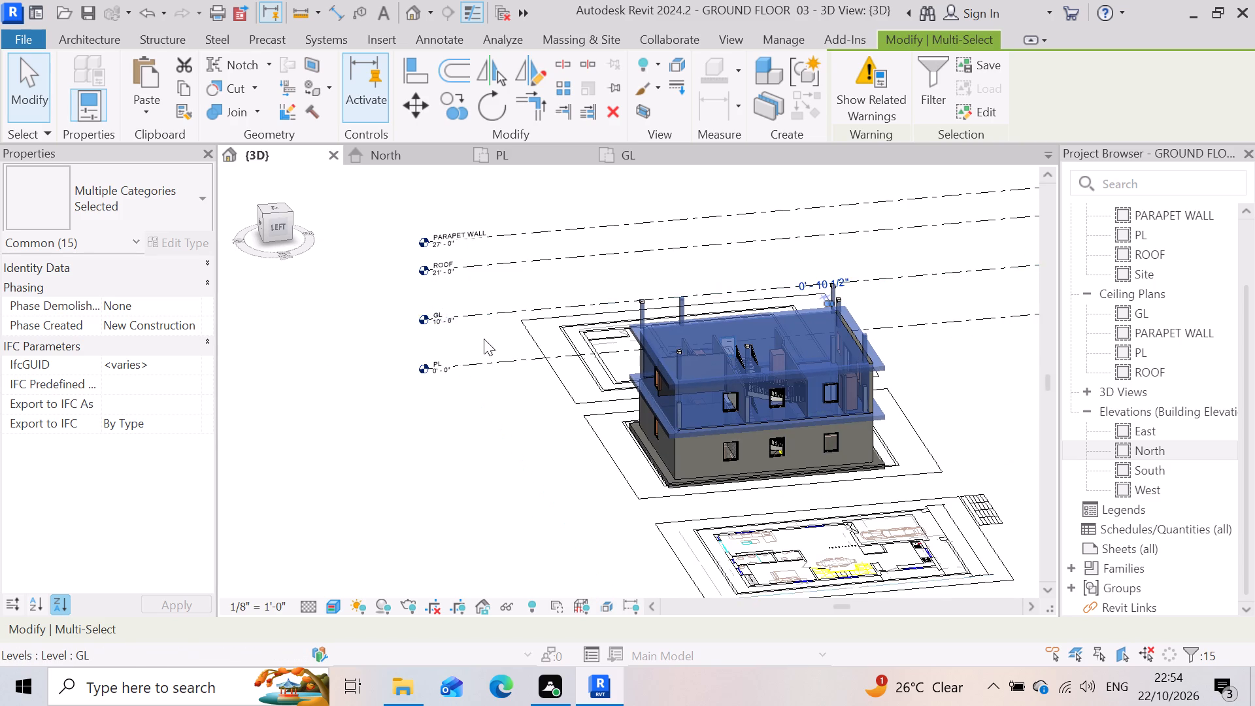
{"action": "scroll", "coordinate": [549, 388], "scroll_direction": "down", "scroll_amount": 4}
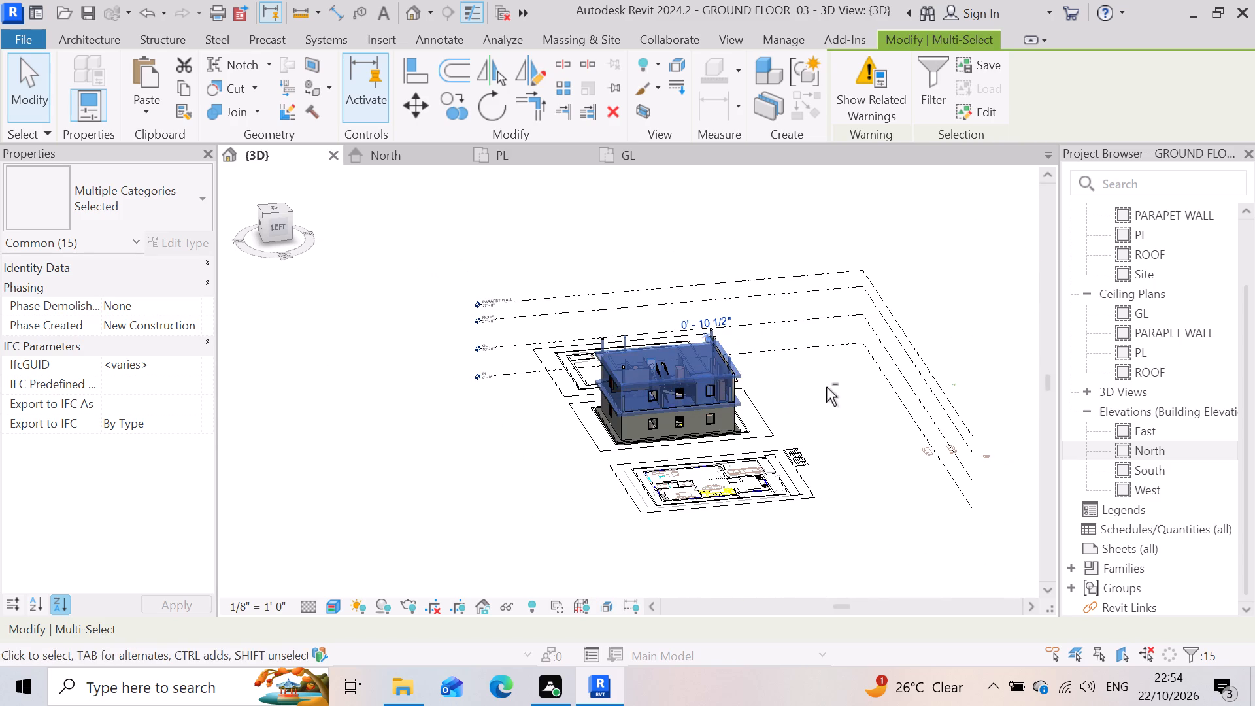
{"action": "middle_click_drag", "start_coordinate": [826, 405], "coordinate": [618, 404], "text": "shift"}
{"action": "middle_click", "coordinate": [618, 404], "text": "shift"}
{"action": "middle_click", "coordinate": [618, 404], "text": "shift"}
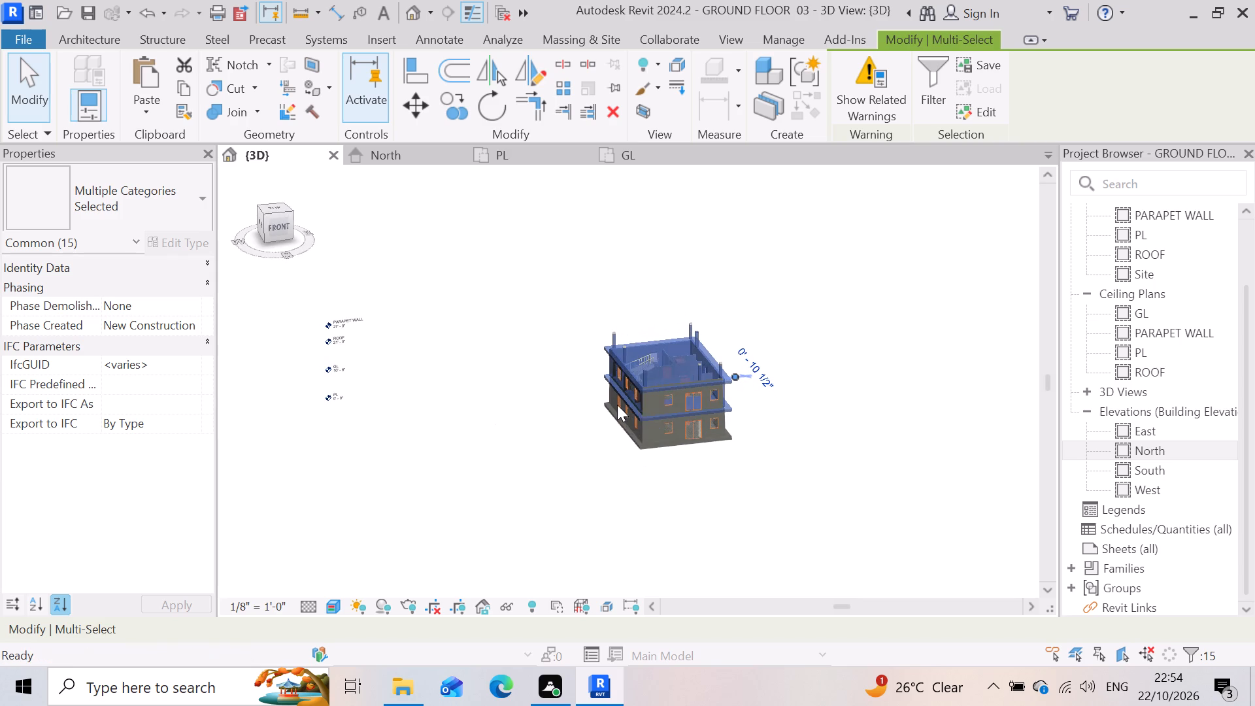
{"action": "left_click", "coordinate": [644, 333], "text": "ctrl"}
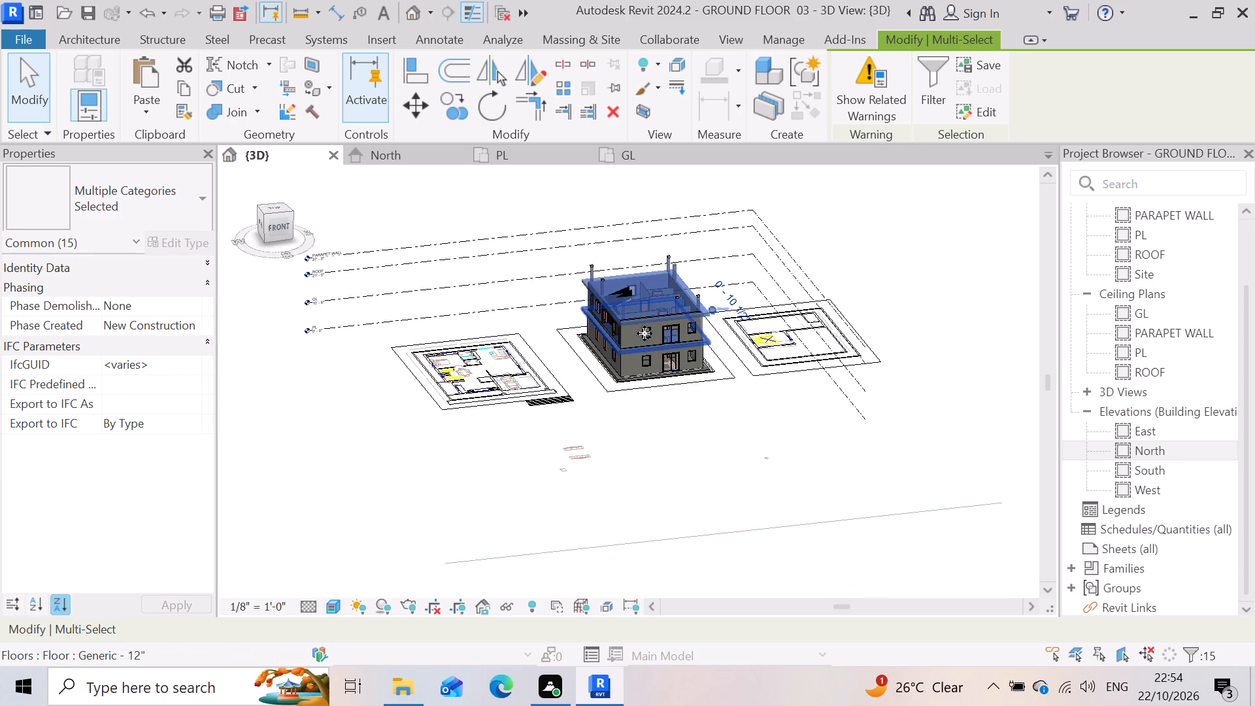
{"action": "scroll", "coordinate": [626, 350], "scroll_direction": "up", "scroll_amount": 6, "text": "ctrl"}
{"action": "scroll", "coordinate": [660, 332], "scroll_direction": "up", "scroll_amount": 2}
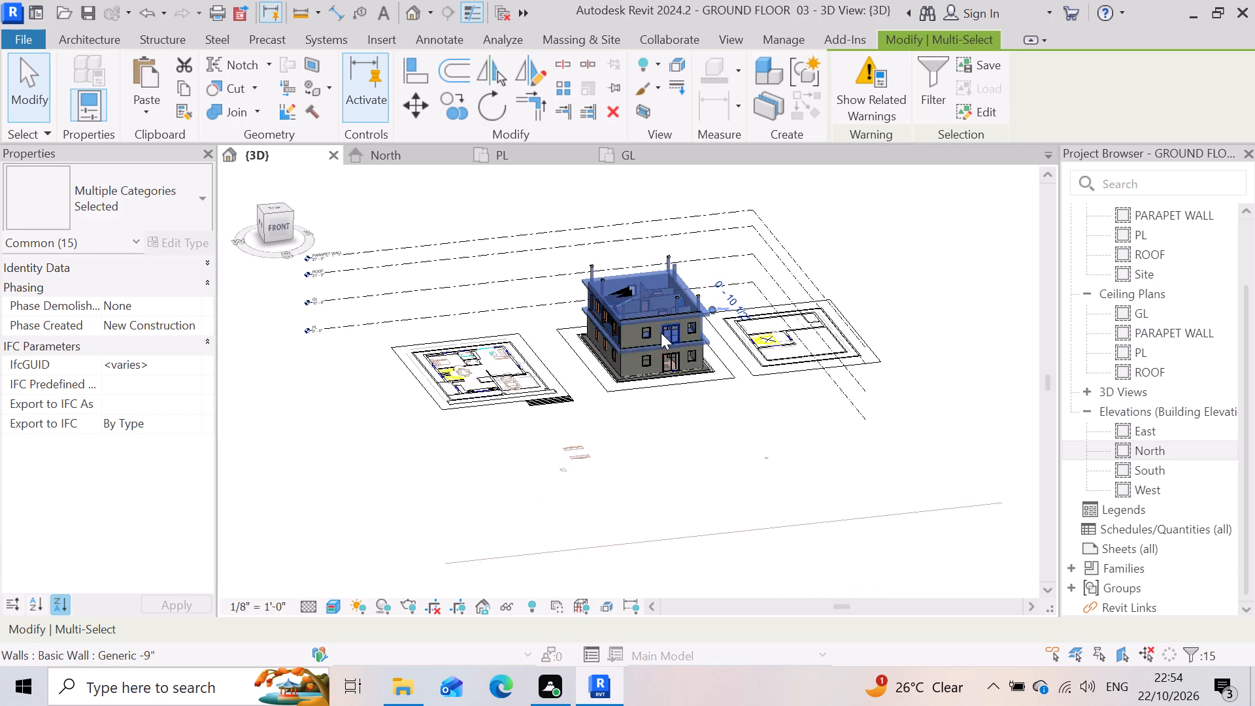
{"action": "scroll", "coordinate": [661, 333], "scroll_direction": "up", "scroll_amount": 6}
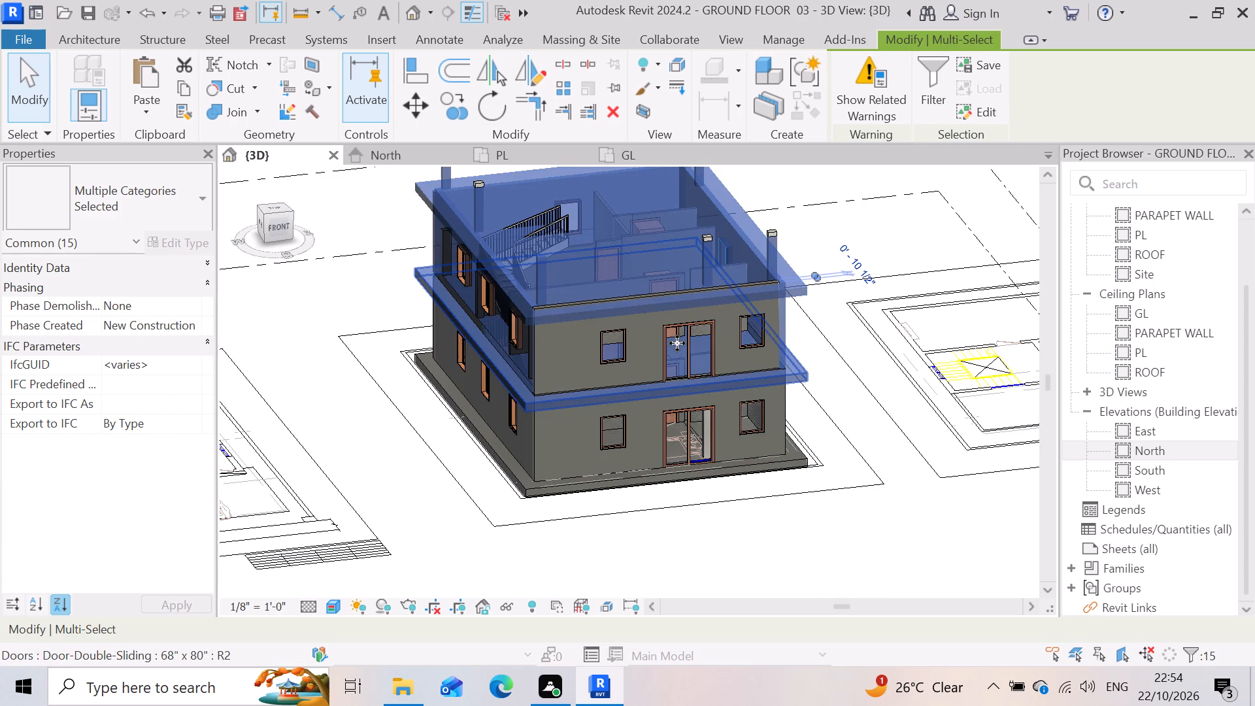
{"action": "left_click", "coordinate": [554, 363], "text": "ctrl"}
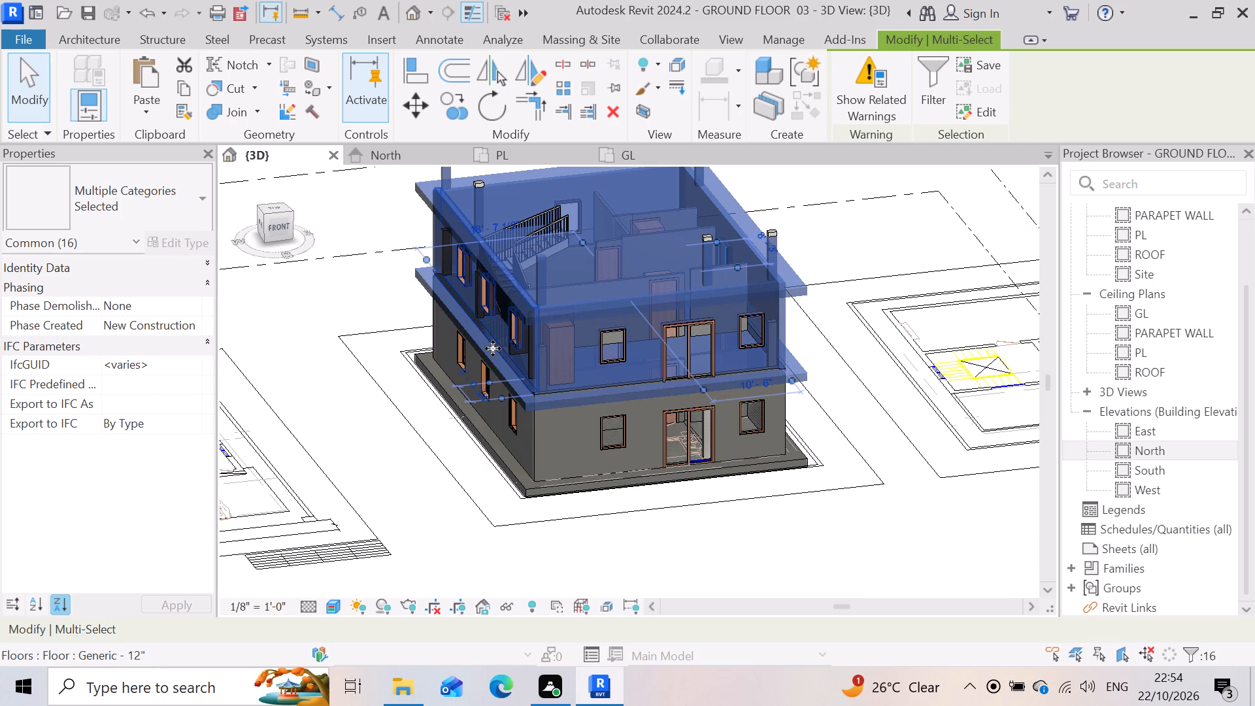
{"action": "scroll", "coordinate": [493, 348], "scroll_direction": "up", "scroll_amount": 11, "text": "ctrl"}
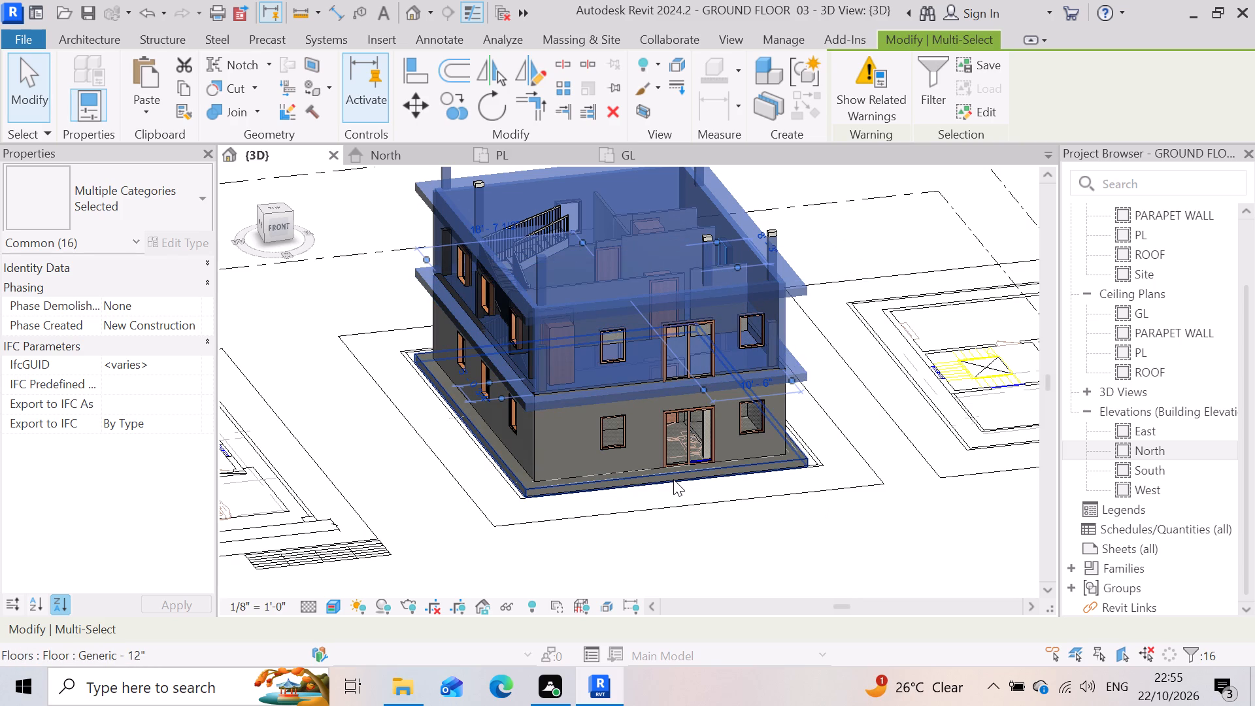
{"action": "key", "text": "h"}
{"action": "key", "text": "h"}
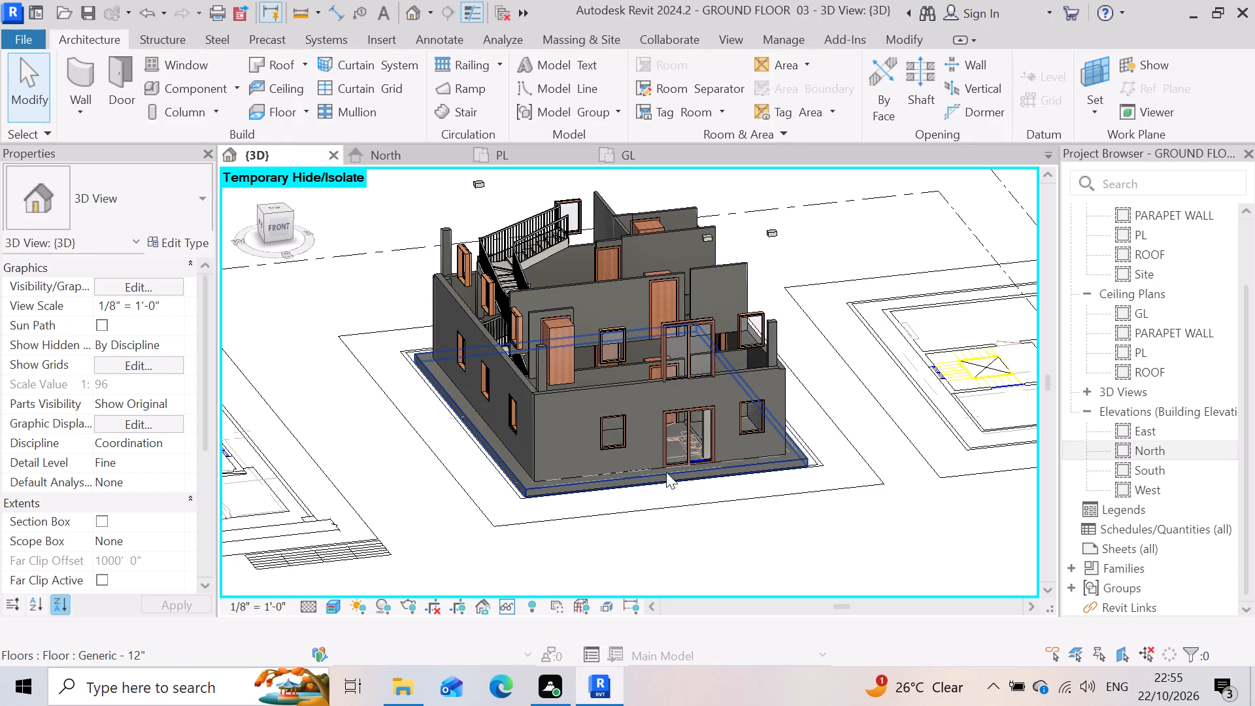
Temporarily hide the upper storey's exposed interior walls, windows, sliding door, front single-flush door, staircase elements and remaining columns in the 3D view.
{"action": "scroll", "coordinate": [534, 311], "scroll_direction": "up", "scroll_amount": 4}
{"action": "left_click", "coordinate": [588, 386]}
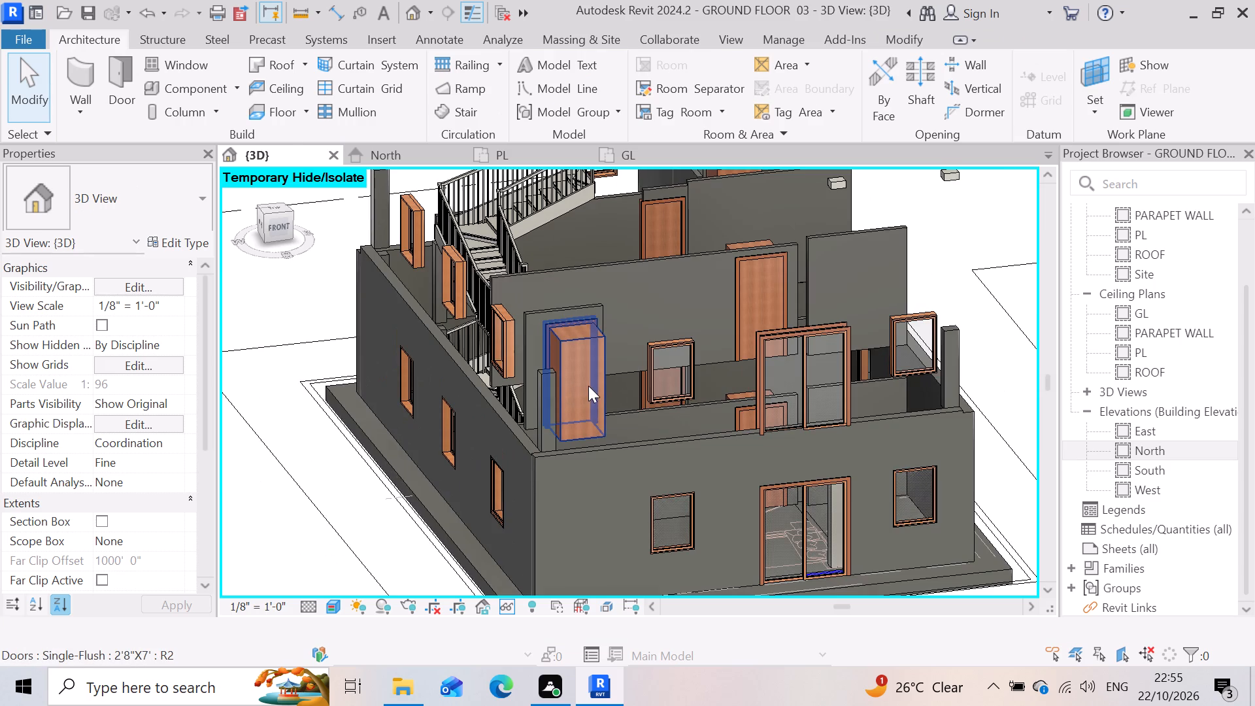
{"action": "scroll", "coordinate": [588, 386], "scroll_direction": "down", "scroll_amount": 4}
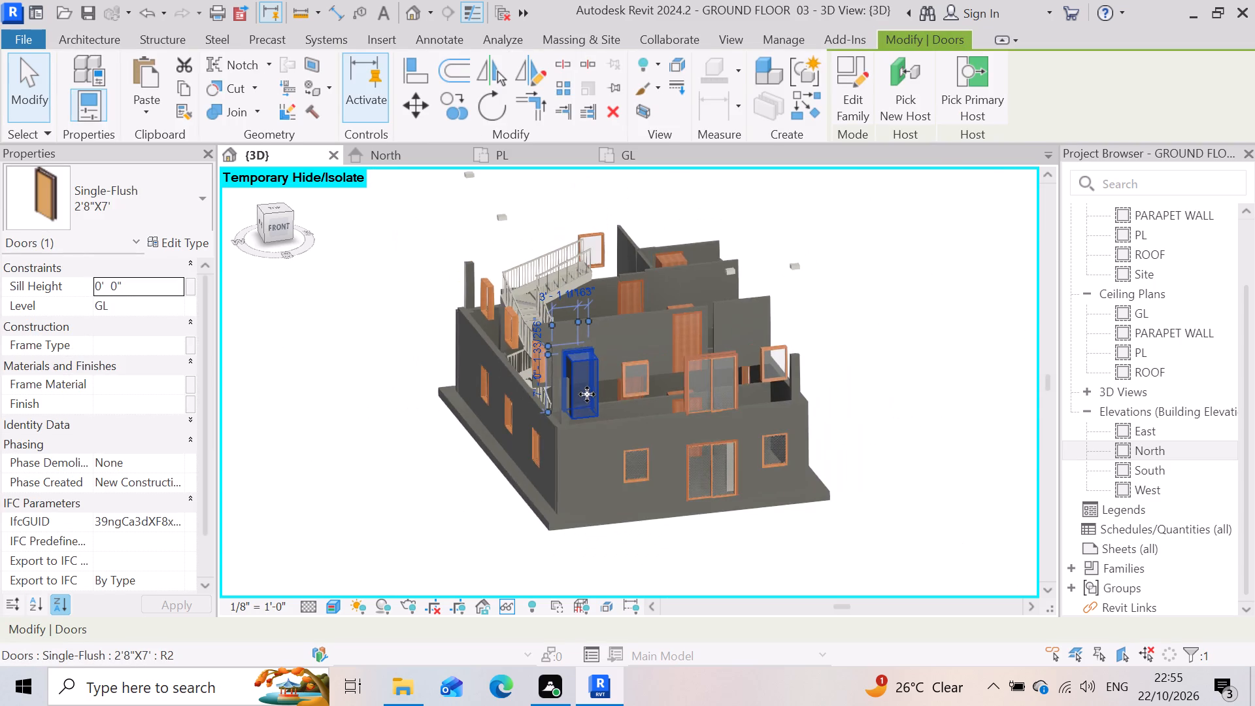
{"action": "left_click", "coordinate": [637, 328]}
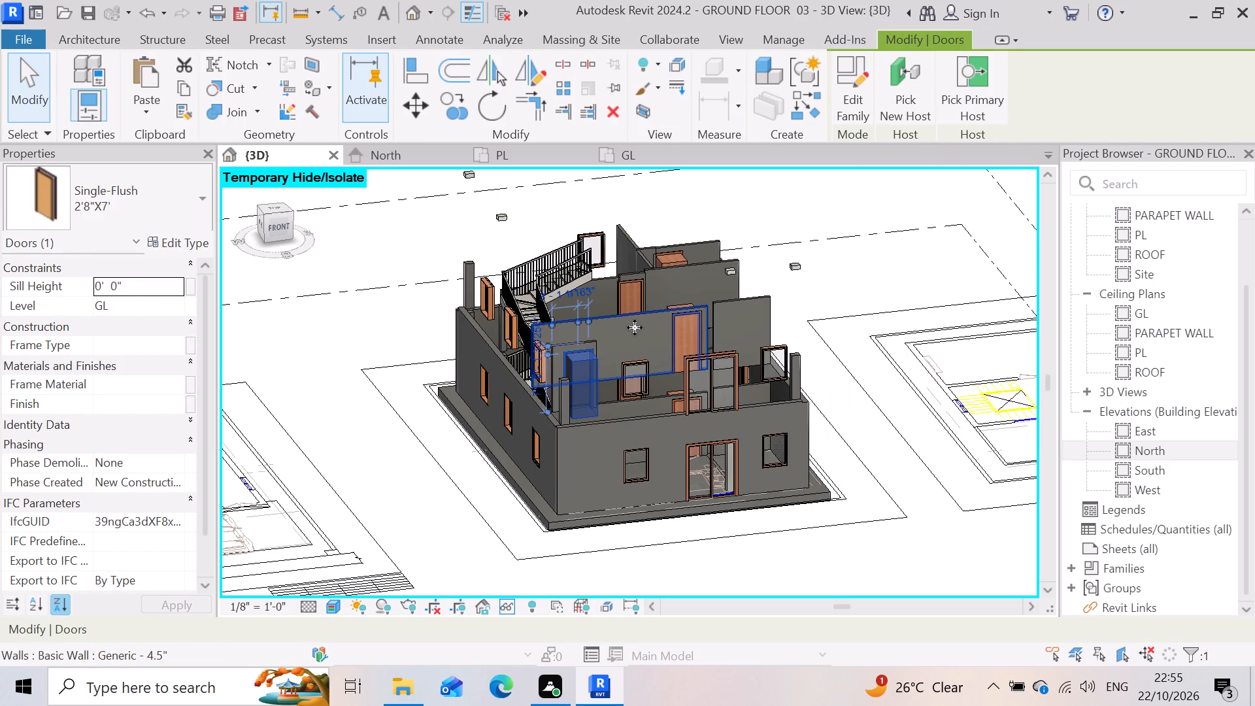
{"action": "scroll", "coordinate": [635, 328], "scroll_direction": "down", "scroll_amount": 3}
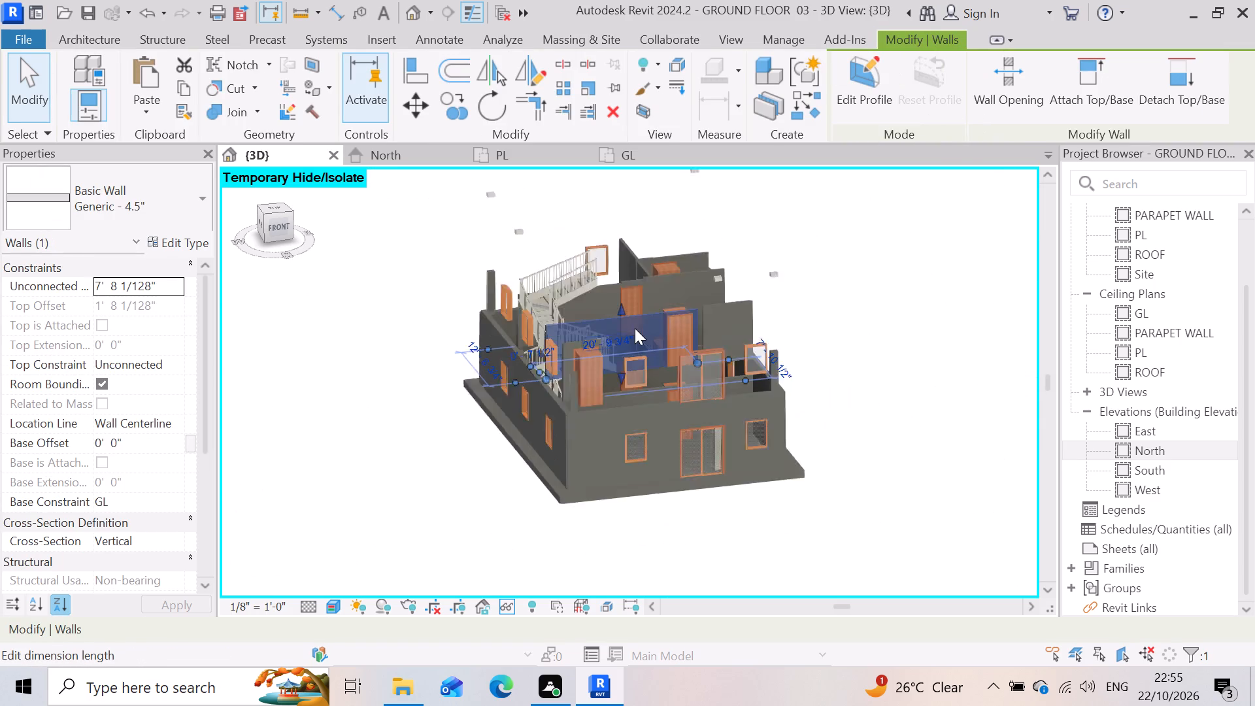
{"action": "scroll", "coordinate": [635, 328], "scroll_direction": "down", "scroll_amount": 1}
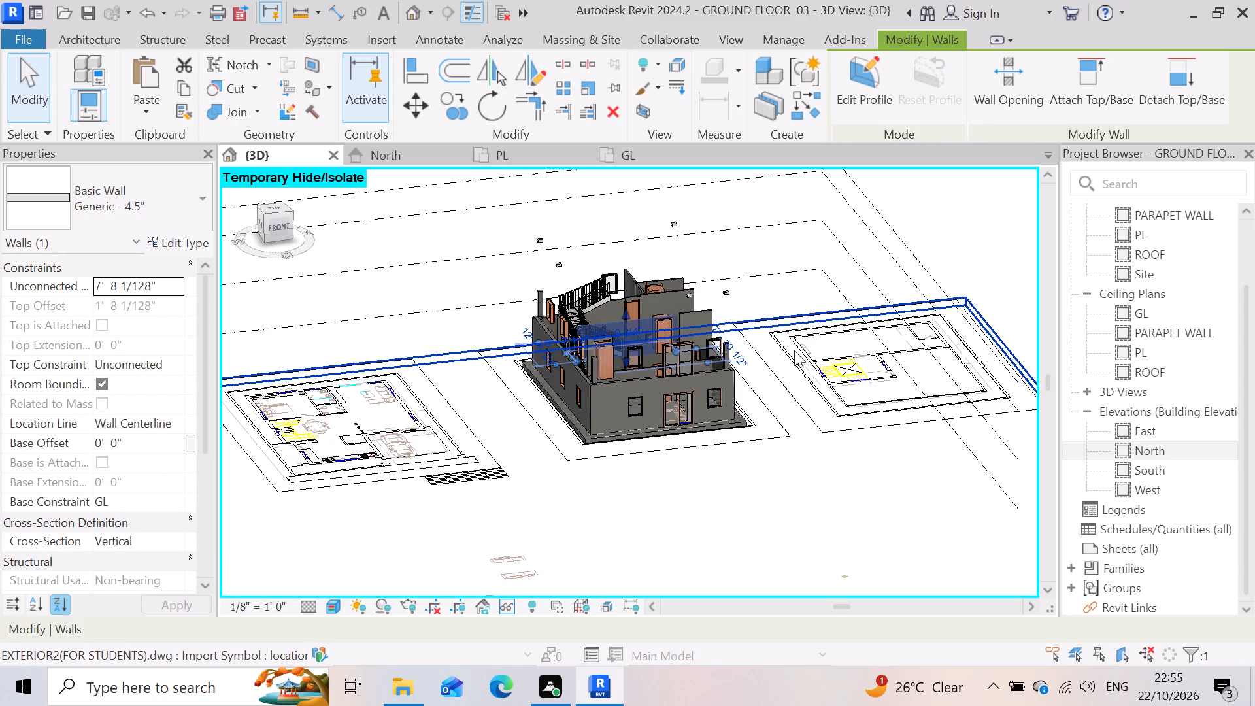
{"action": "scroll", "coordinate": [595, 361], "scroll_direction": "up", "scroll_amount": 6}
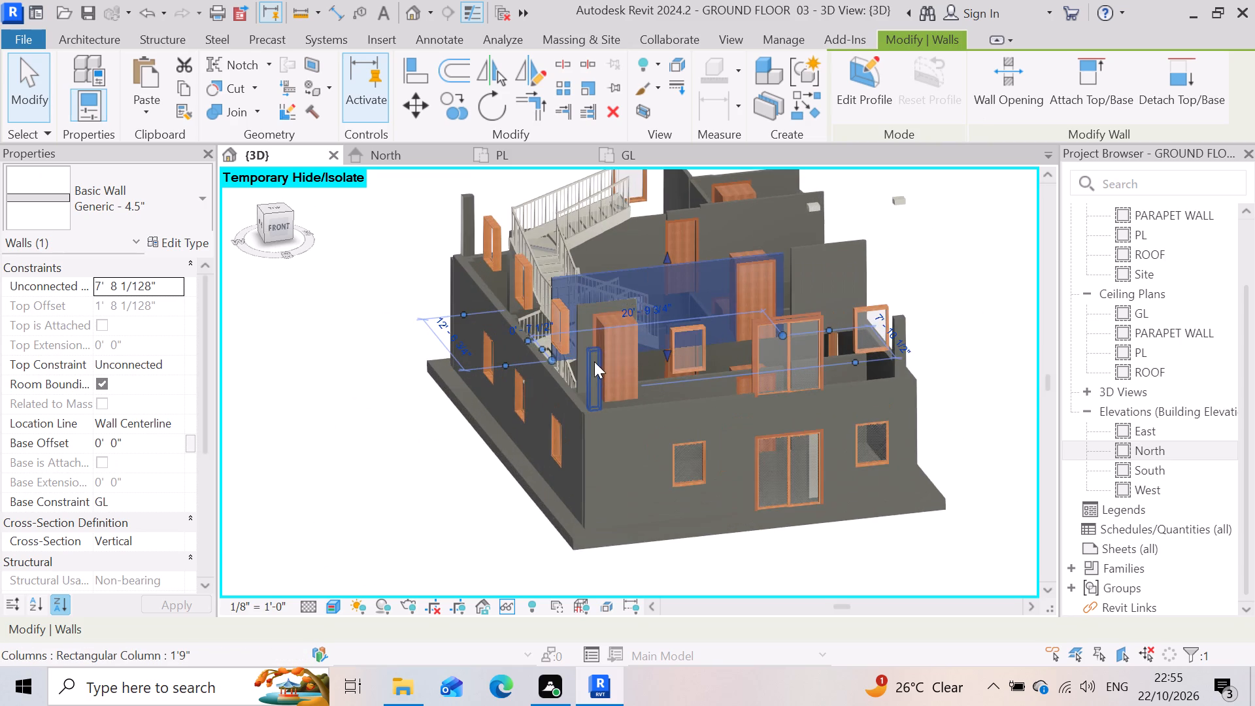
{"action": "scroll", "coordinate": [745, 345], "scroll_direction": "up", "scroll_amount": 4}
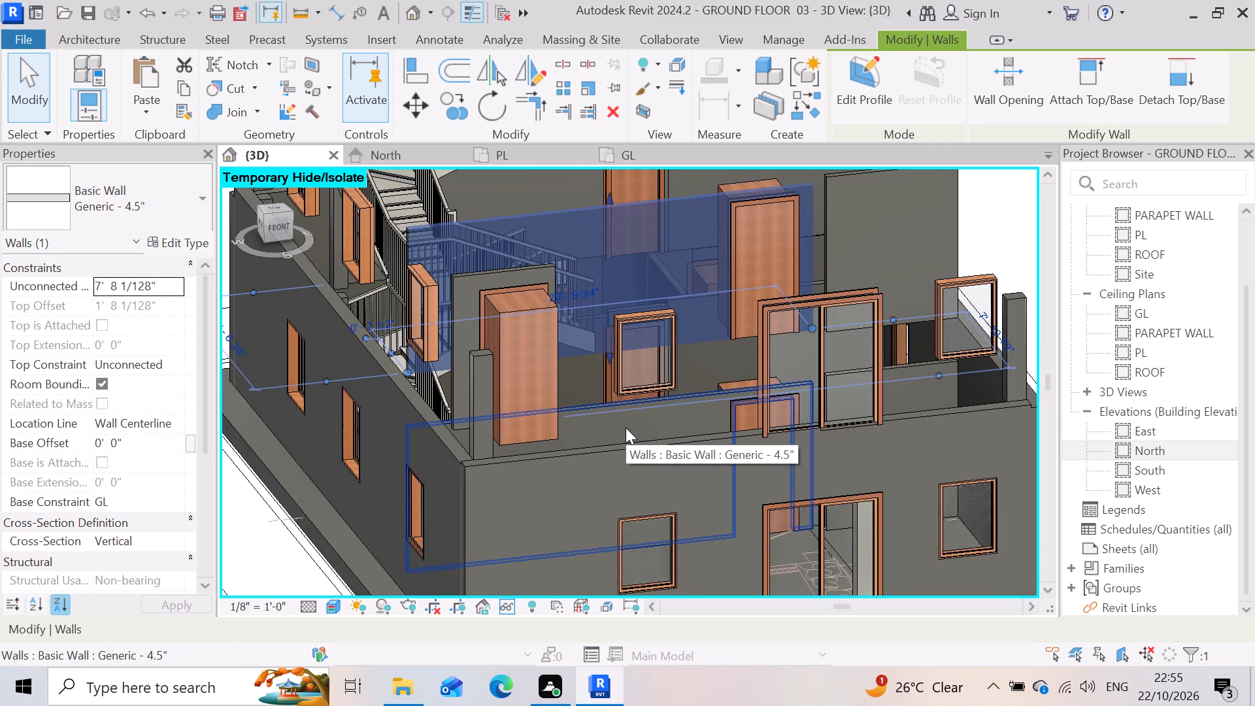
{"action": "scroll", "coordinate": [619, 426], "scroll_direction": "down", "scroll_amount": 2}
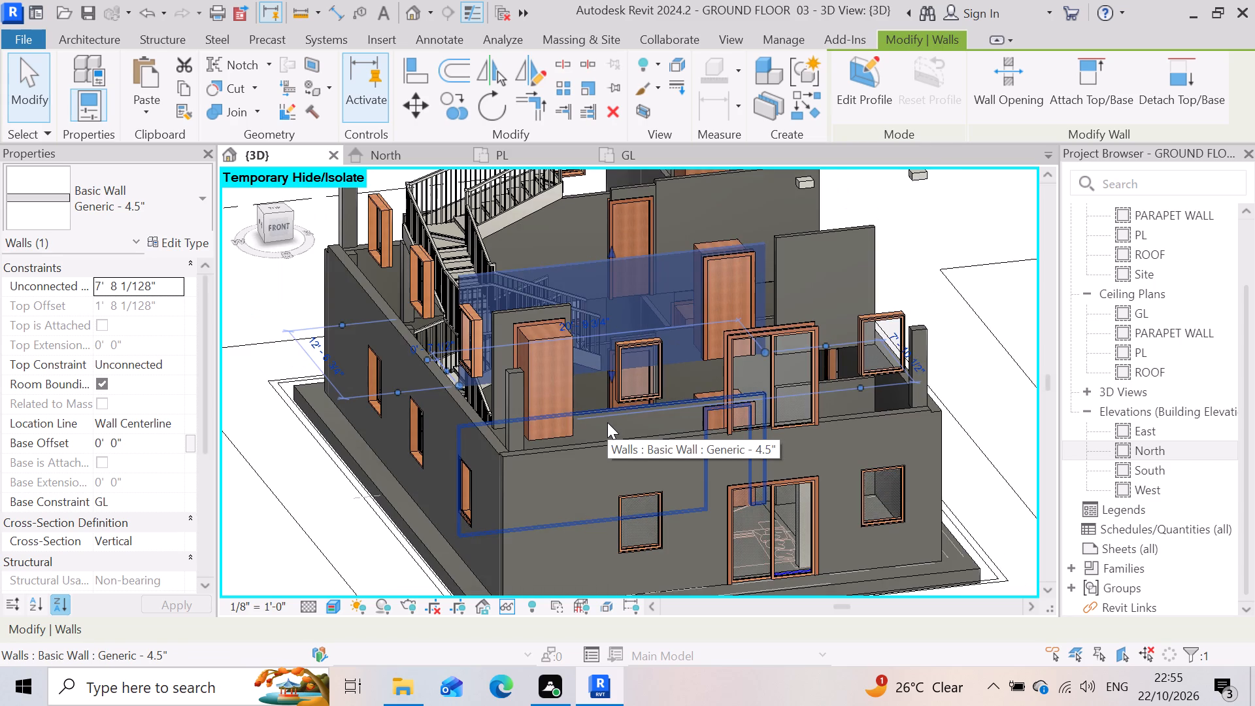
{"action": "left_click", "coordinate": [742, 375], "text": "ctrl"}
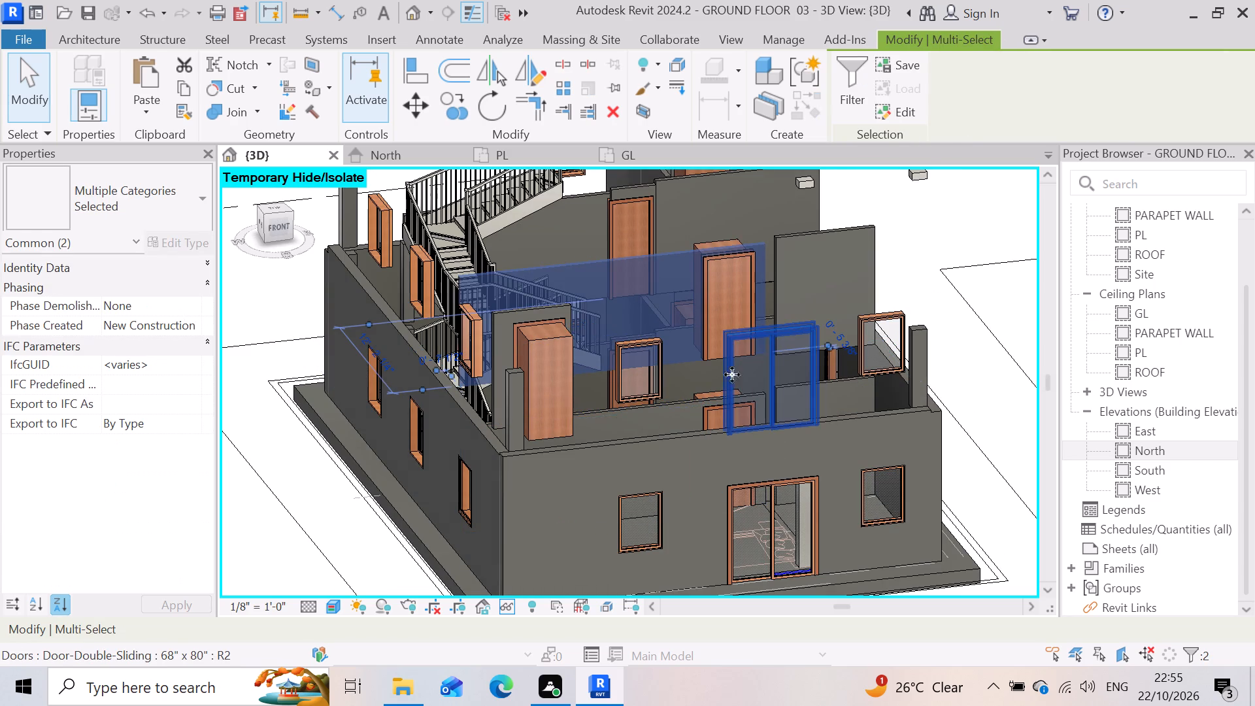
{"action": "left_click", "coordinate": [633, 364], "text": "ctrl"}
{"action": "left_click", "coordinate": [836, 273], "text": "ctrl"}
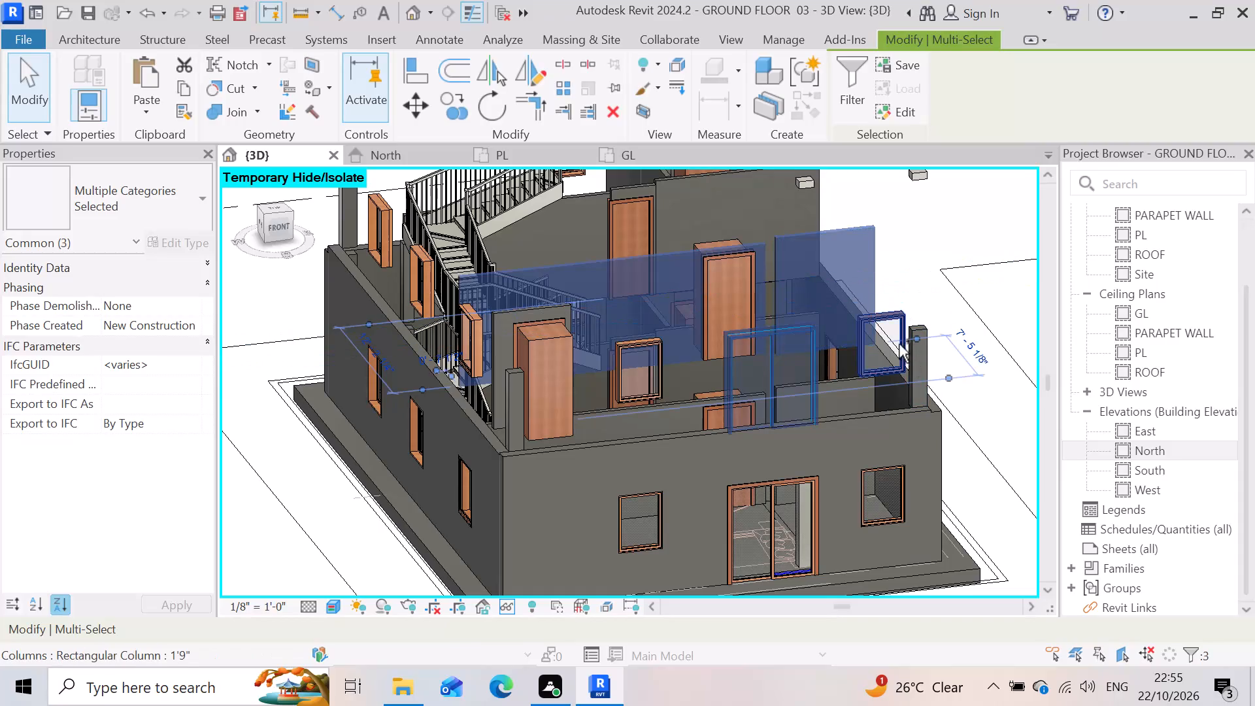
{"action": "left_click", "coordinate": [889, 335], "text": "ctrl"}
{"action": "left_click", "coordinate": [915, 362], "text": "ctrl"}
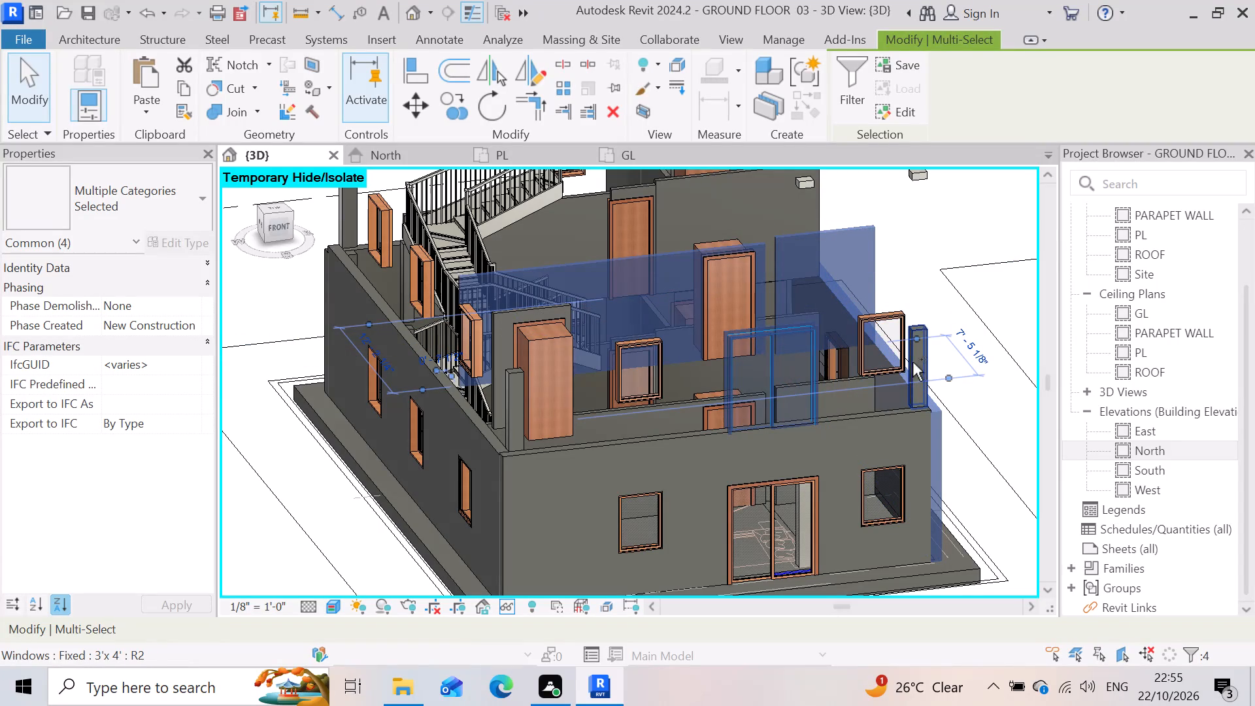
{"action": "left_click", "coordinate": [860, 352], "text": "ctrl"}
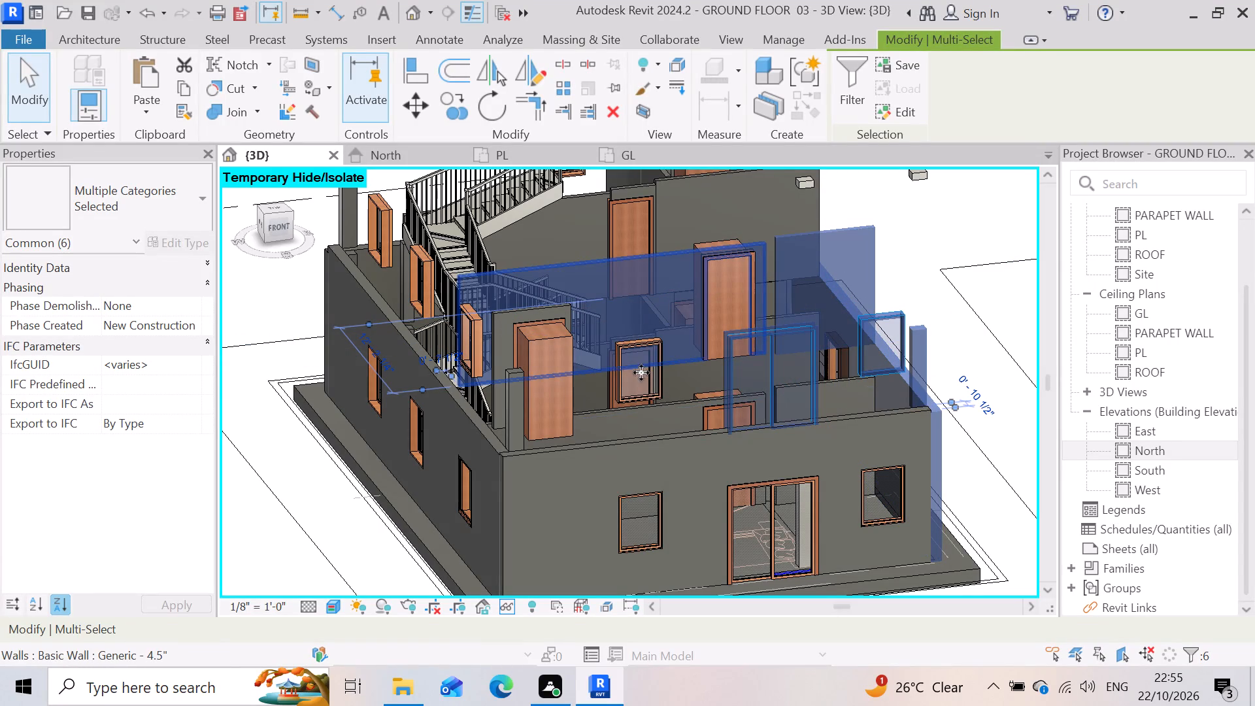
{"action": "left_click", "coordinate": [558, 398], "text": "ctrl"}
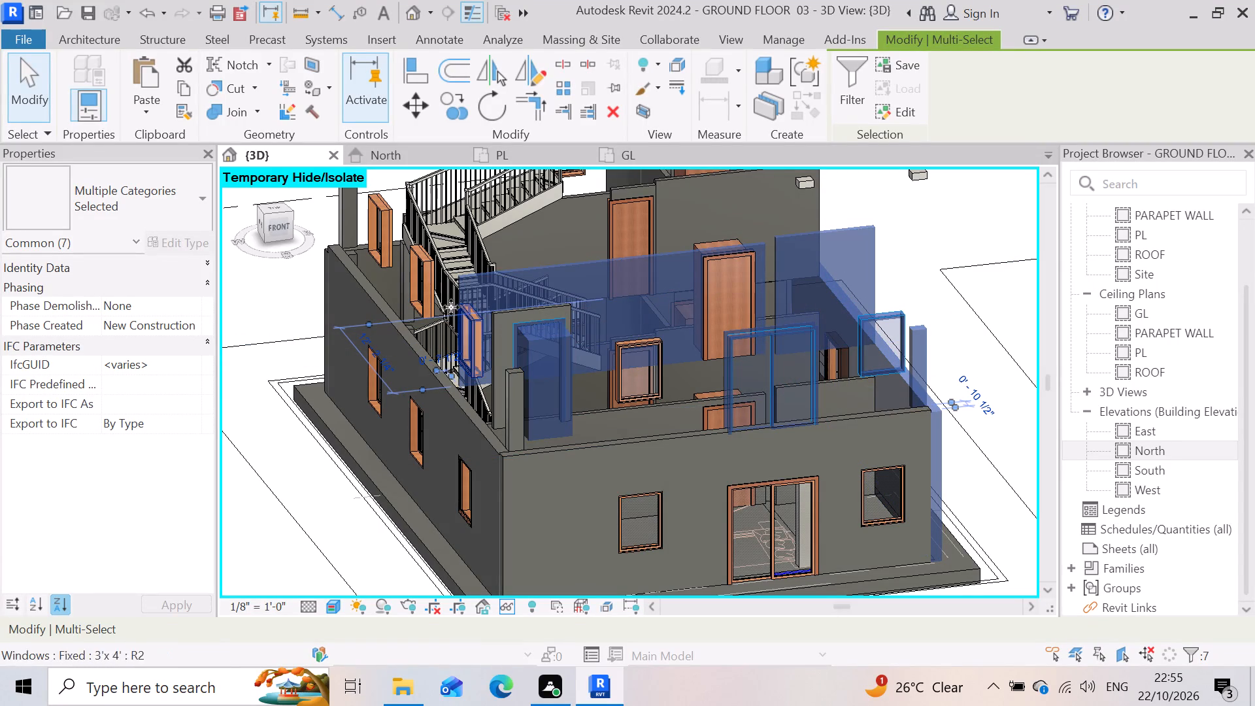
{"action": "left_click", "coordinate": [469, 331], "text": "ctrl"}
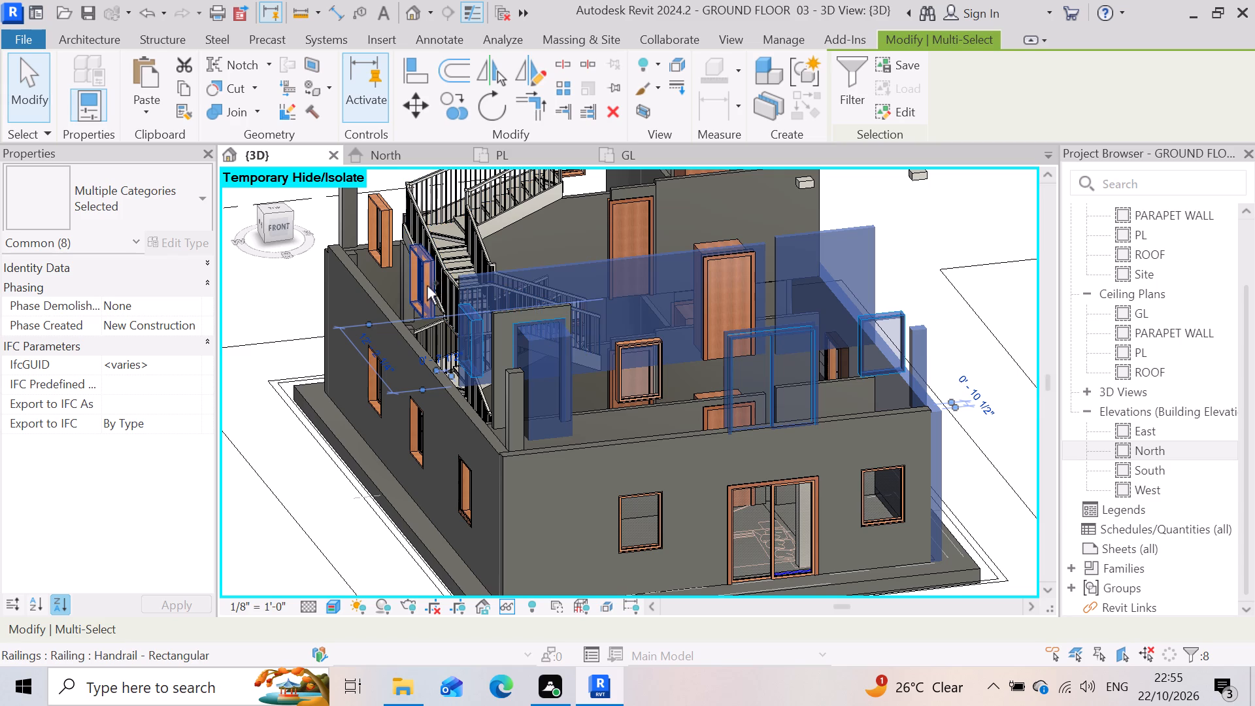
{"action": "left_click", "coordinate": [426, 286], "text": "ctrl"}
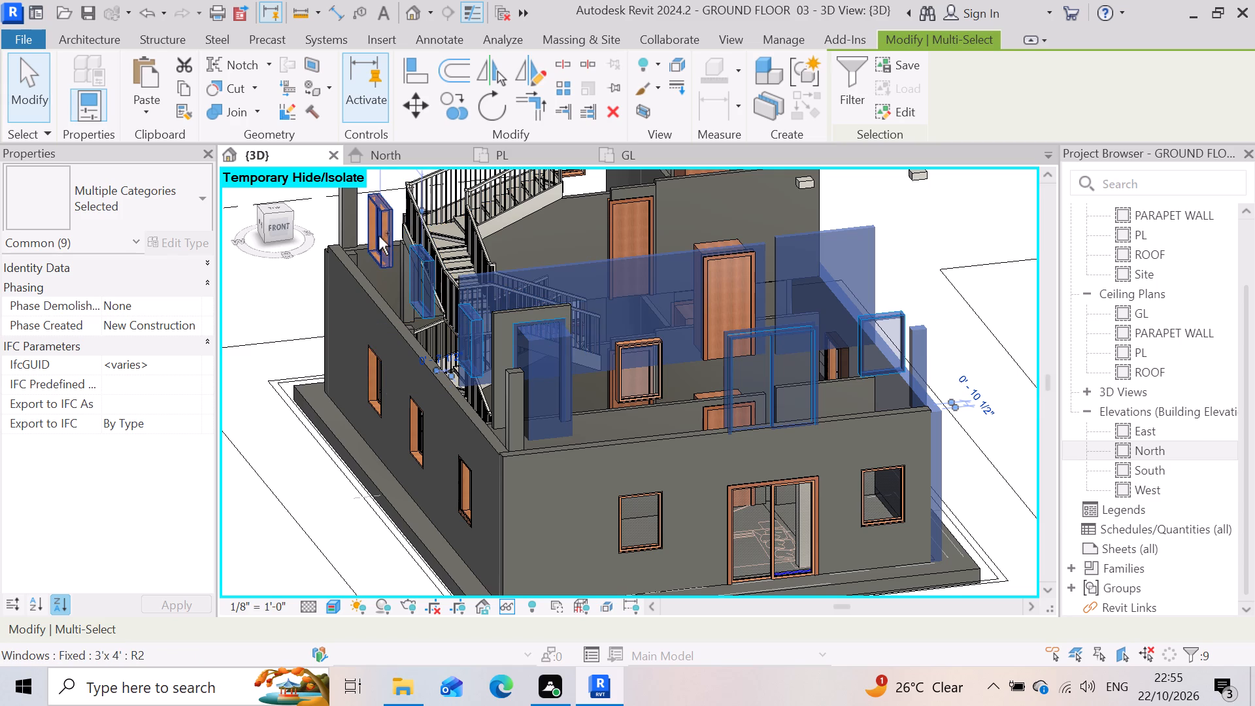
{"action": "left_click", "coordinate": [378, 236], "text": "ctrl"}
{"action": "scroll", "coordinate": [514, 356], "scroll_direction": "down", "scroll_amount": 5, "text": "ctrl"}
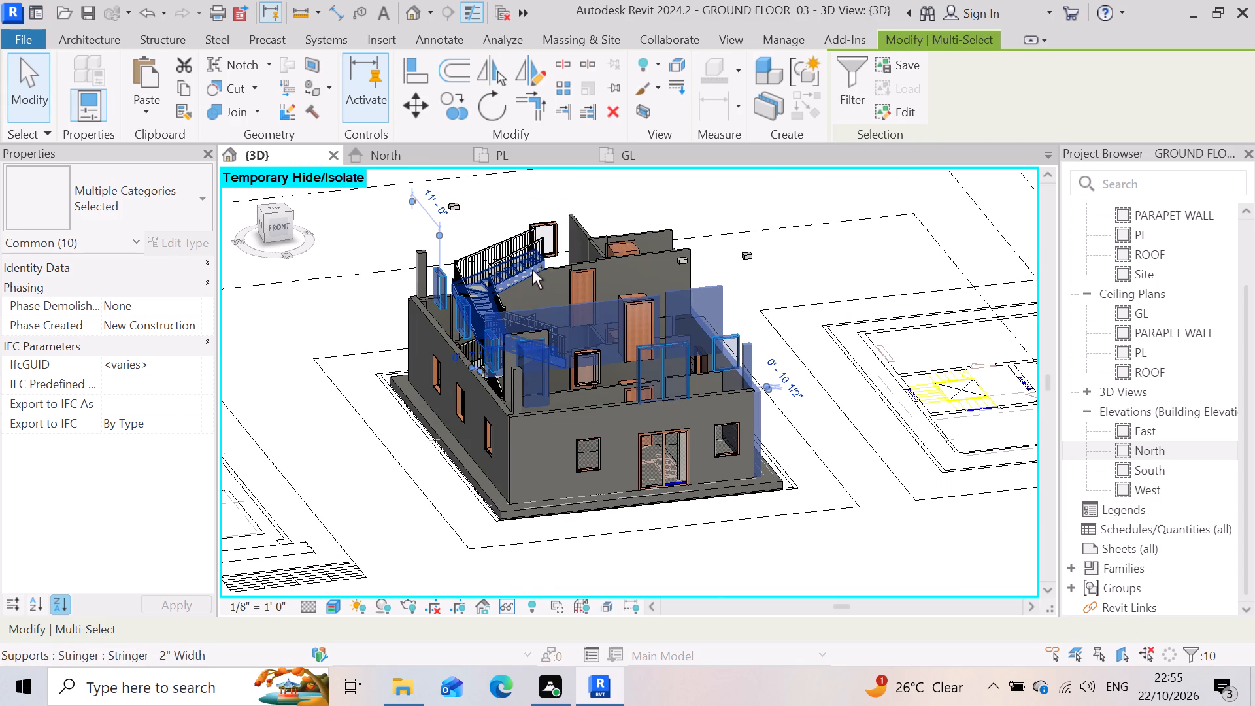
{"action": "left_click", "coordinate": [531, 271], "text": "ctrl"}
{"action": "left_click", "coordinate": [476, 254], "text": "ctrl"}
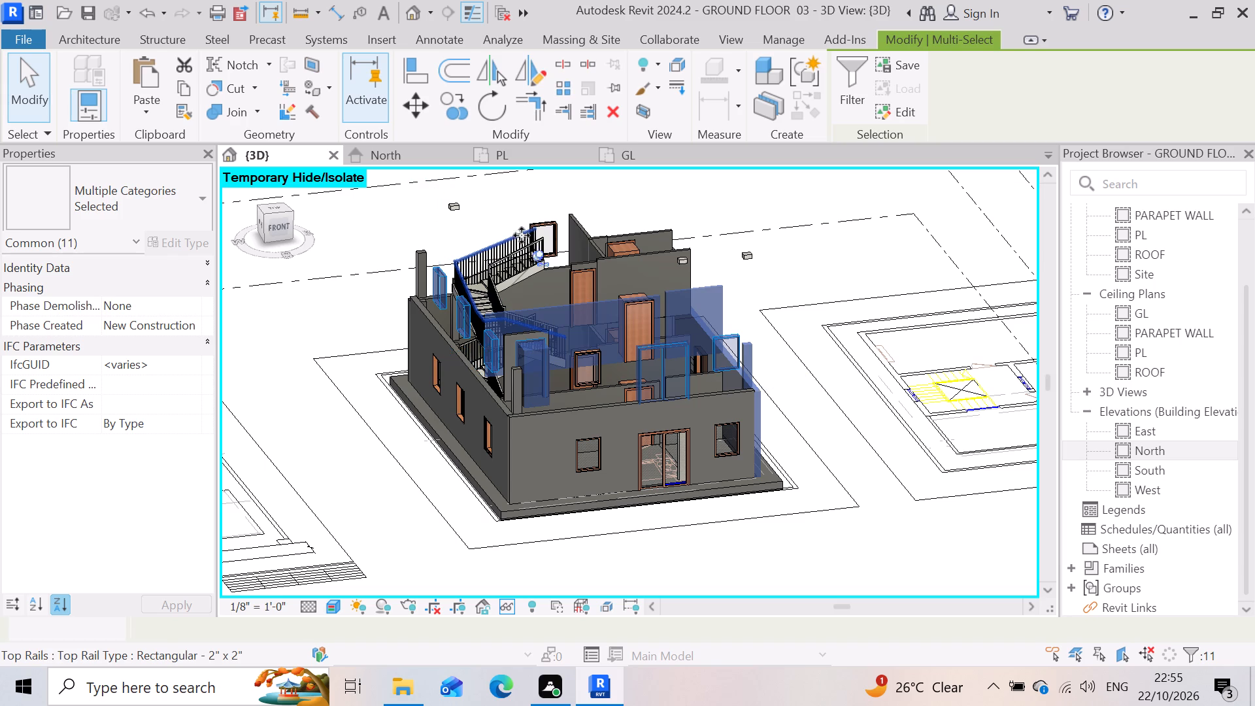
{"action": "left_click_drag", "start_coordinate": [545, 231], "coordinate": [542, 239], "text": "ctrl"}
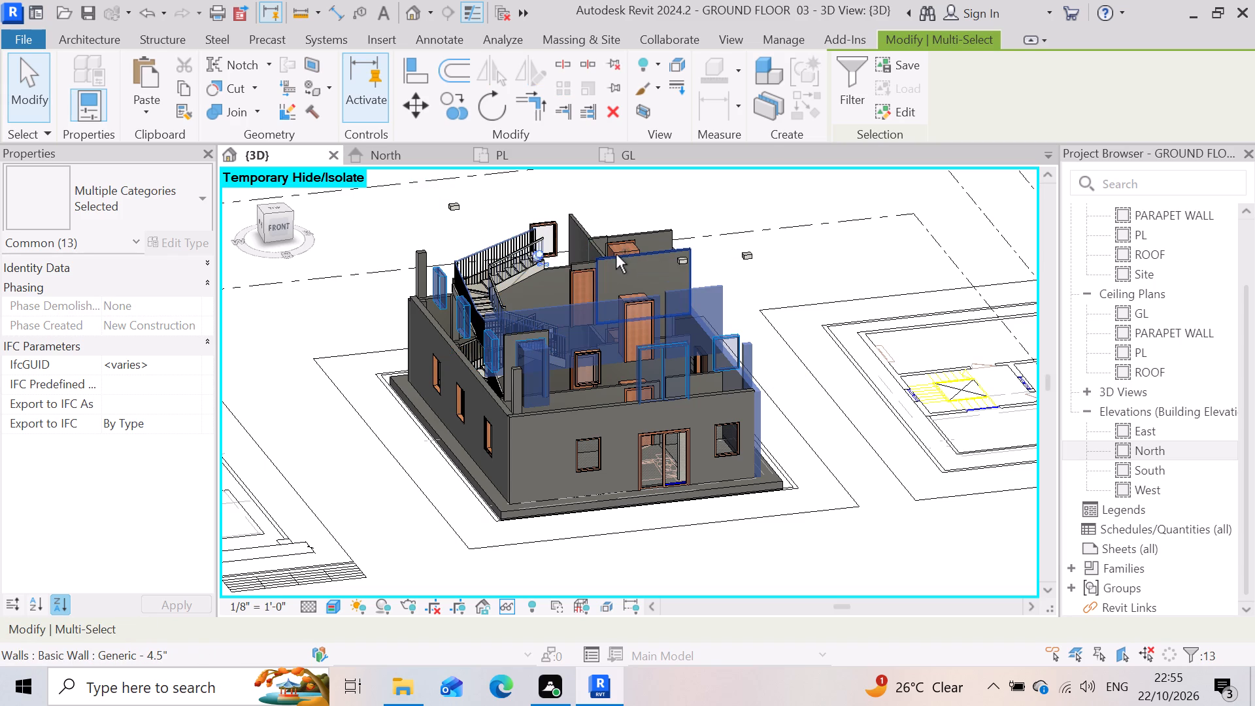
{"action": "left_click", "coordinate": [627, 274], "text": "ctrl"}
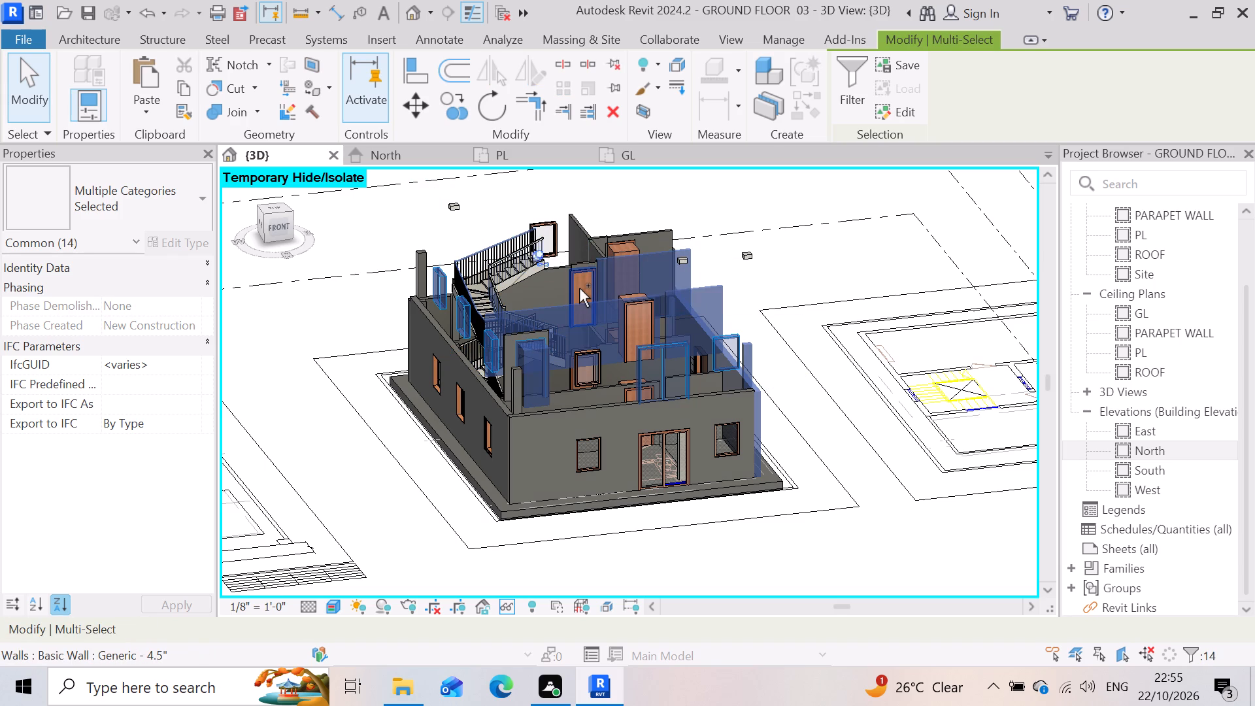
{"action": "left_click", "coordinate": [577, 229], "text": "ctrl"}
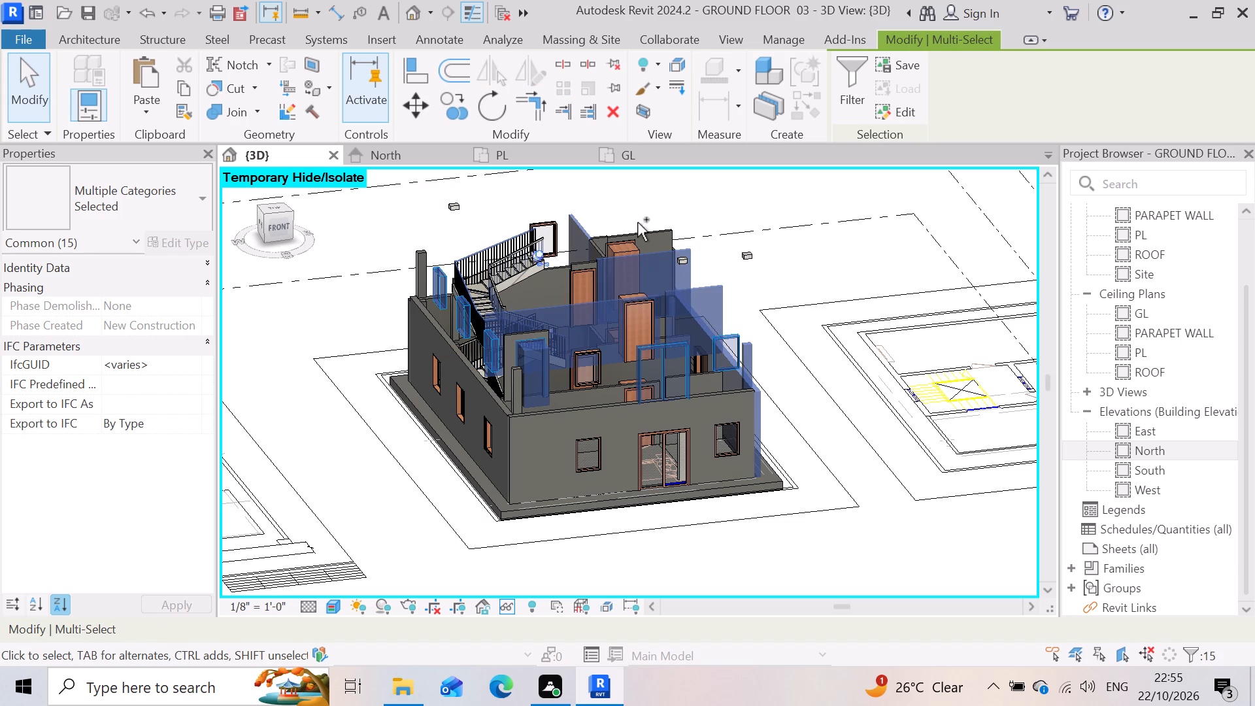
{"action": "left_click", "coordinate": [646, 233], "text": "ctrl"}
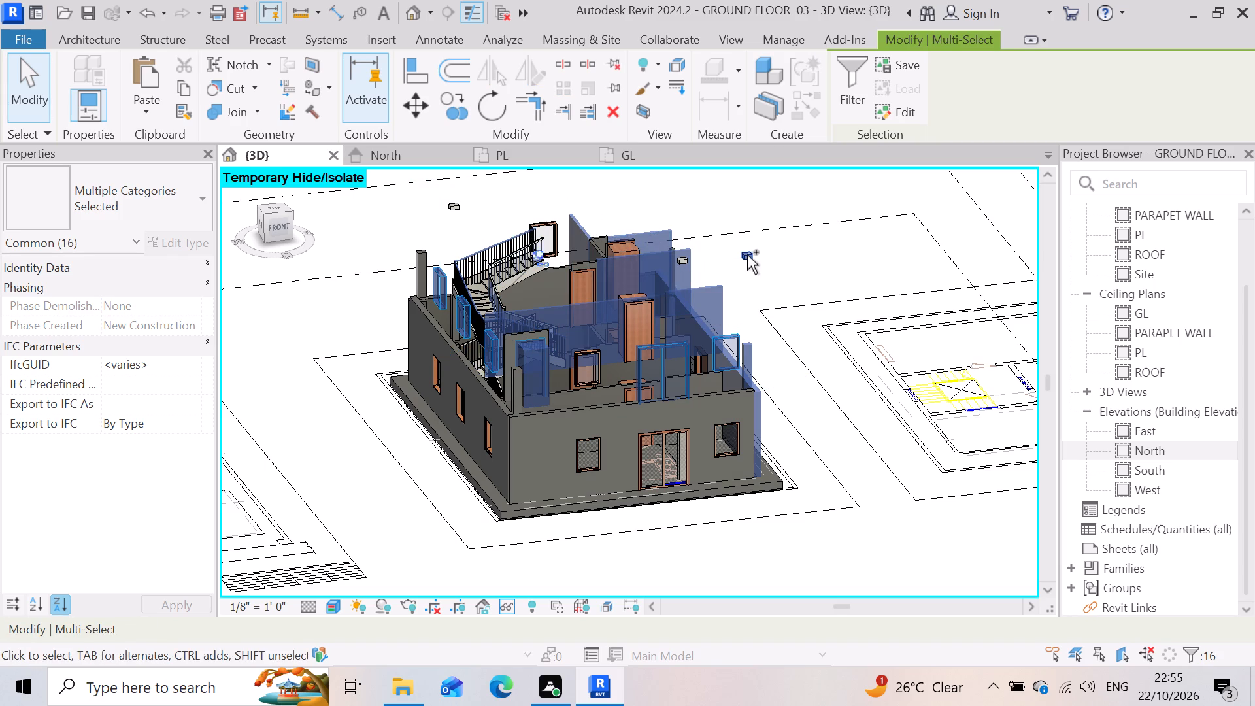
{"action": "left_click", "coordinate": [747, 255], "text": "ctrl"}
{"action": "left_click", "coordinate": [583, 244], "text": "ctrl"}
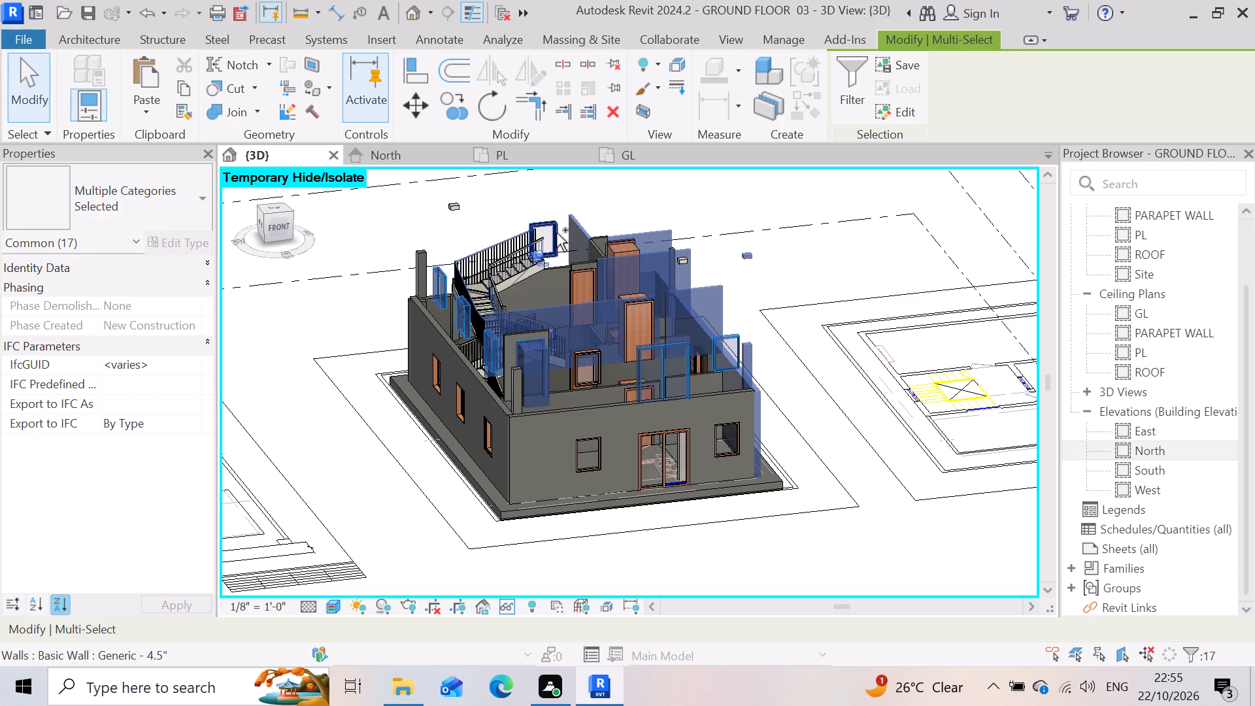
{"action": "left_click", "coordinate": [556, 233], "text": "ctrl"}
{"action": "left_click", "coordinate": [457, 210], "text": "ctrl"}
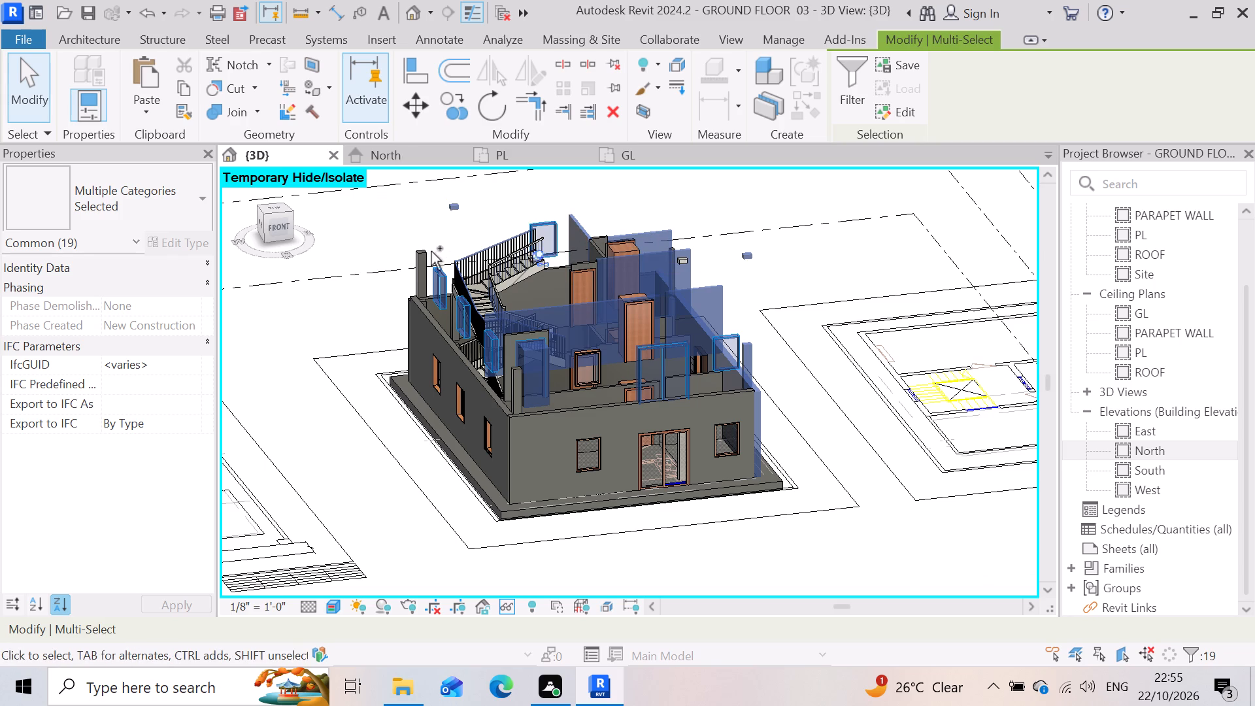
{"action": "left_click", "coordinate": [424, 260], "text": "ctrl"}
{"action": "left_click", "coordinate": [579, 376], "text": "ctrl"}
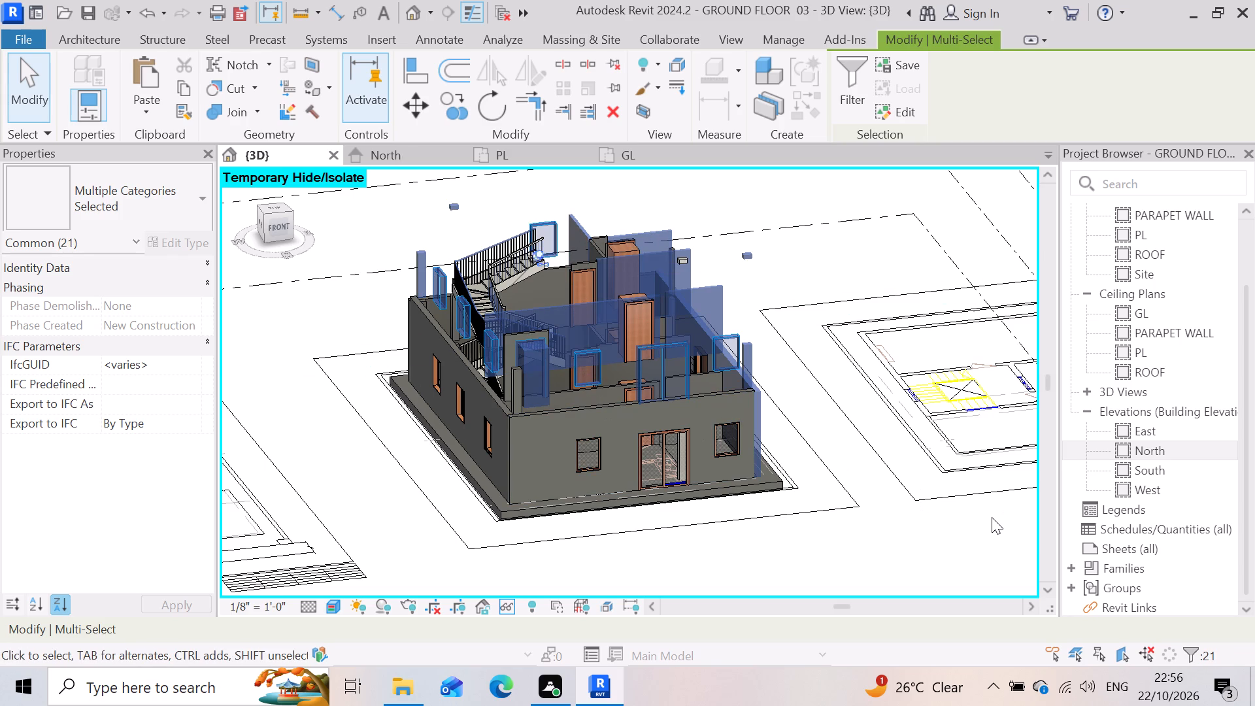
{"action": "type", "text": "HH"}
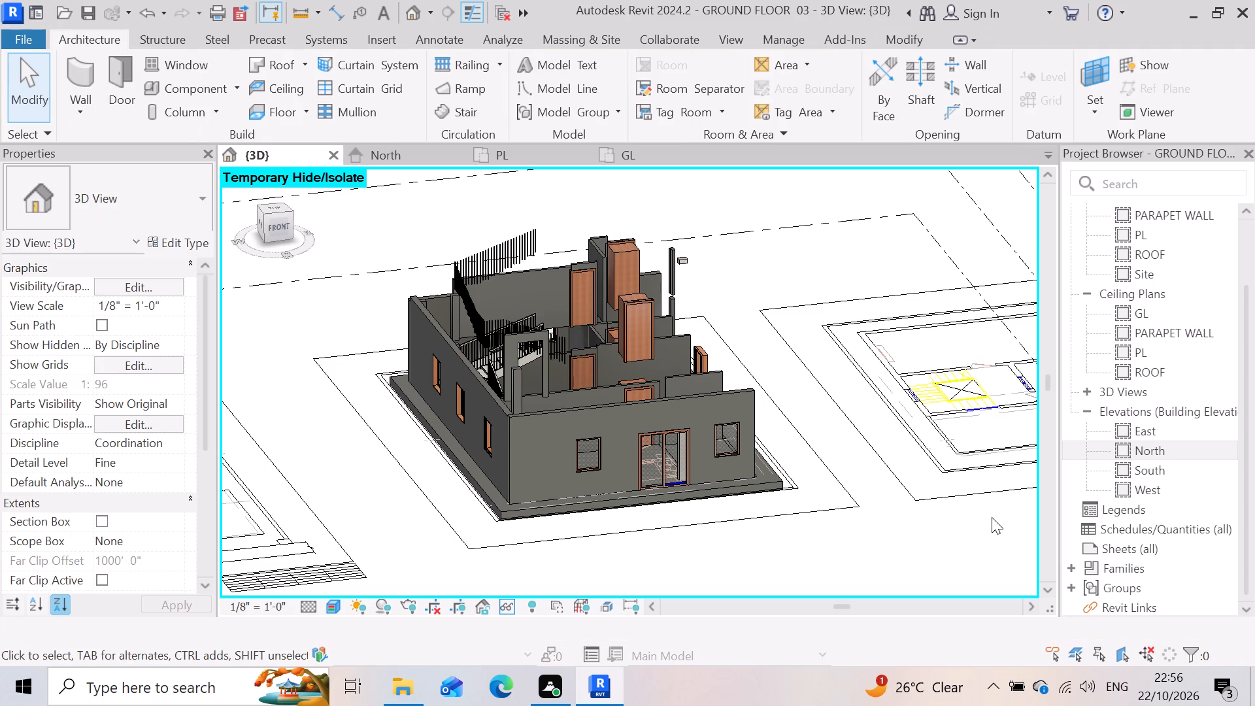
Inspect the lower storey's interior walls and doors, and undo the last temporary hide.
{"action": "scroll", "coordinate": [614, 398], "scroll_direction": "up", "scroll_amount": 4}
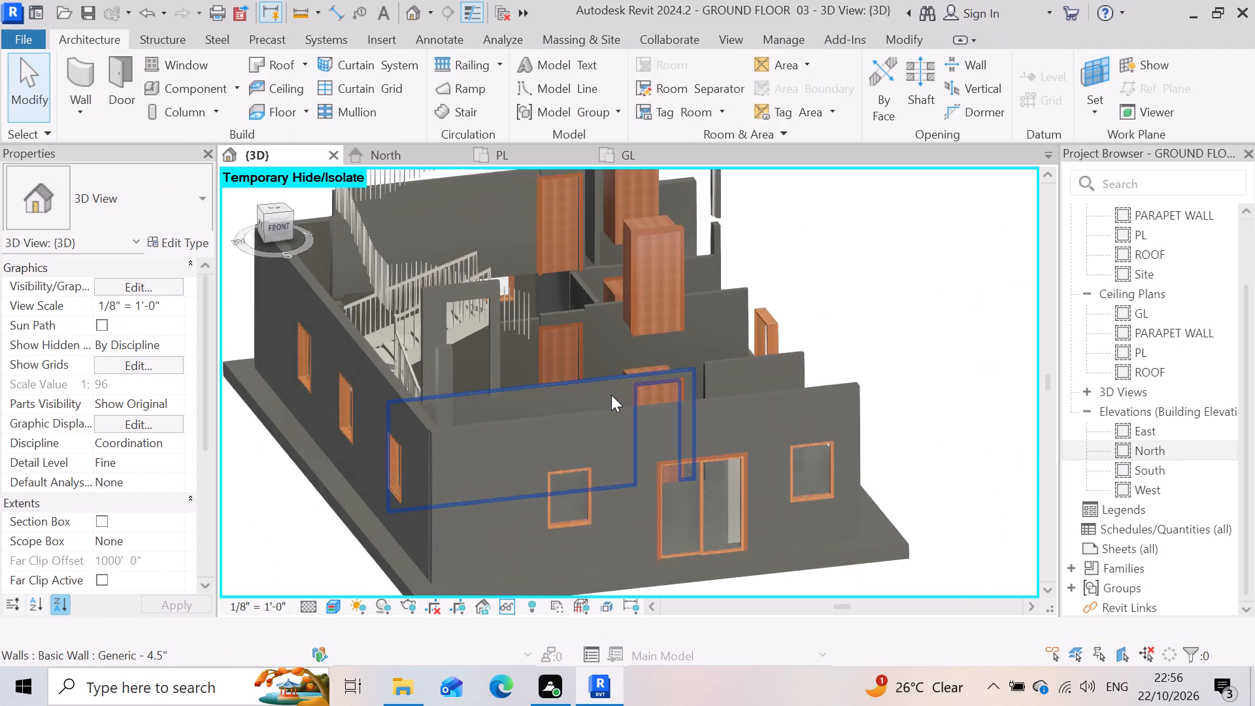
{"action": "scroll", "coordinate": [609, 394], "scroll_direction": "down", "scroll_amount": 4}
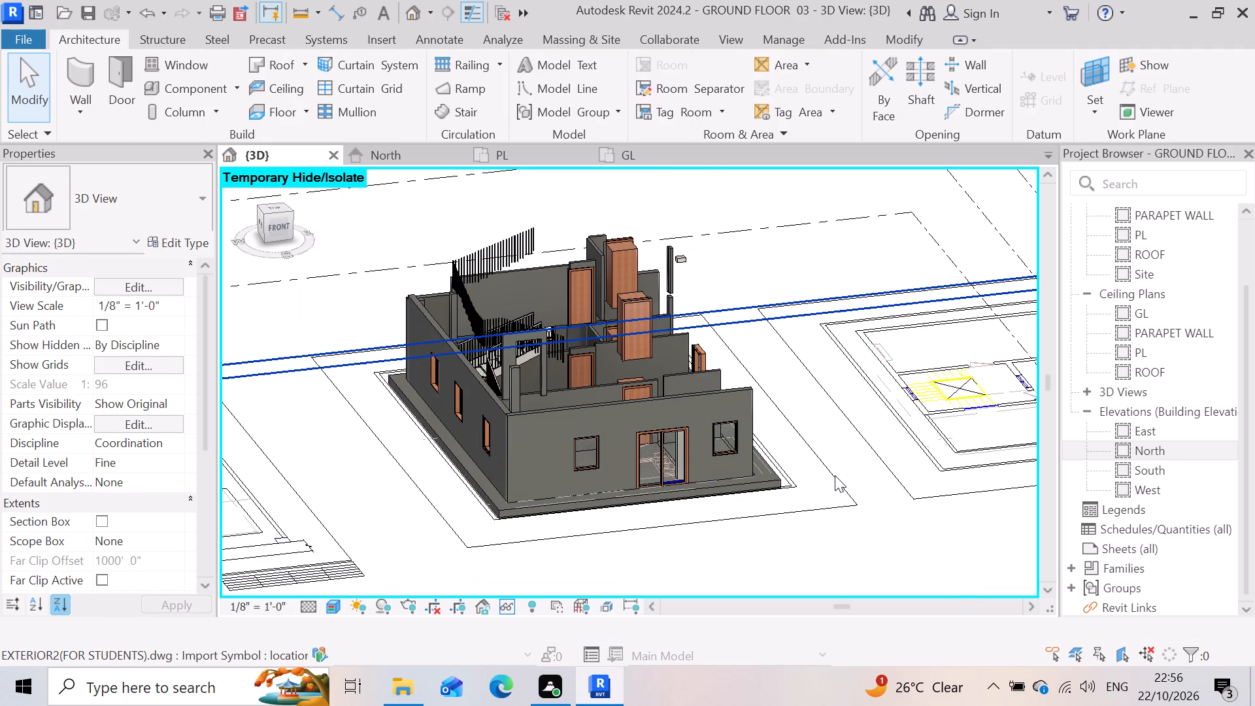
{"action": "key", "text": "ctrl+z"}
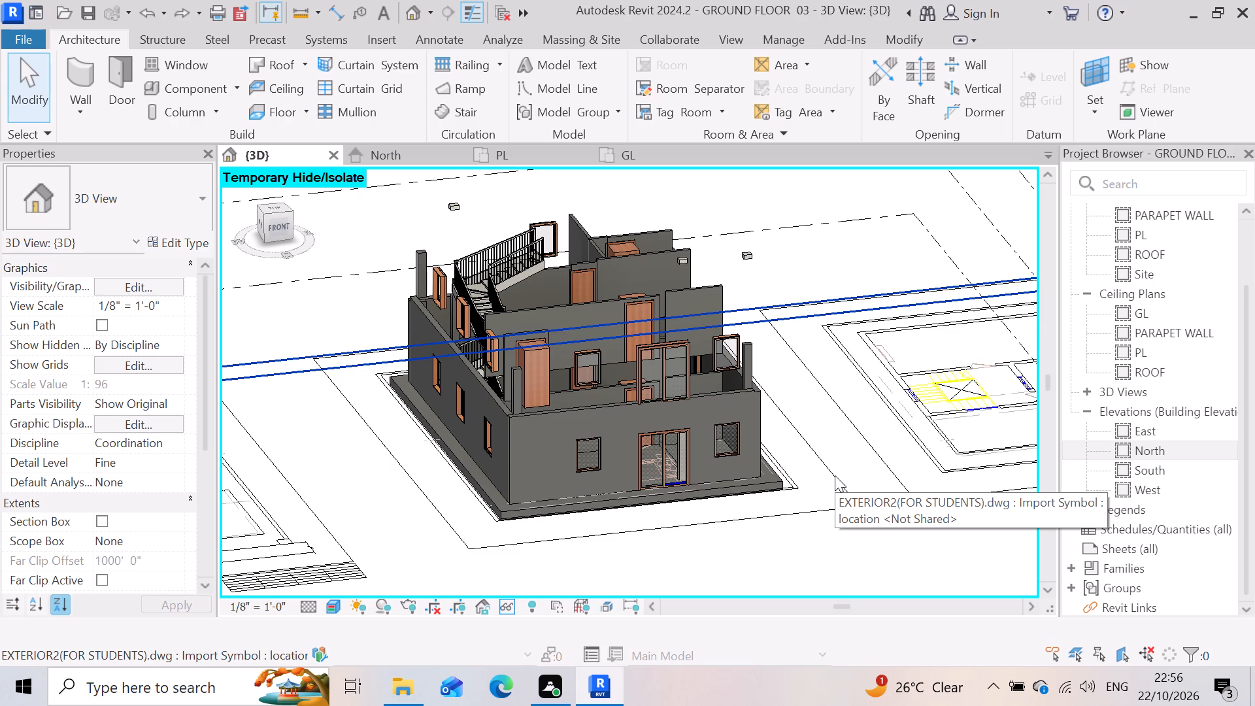
Reset the temporary hide in the 3D view to restore the floor slabs, upper exterior walls and columns.
{"action": "type", "text": "HR"}
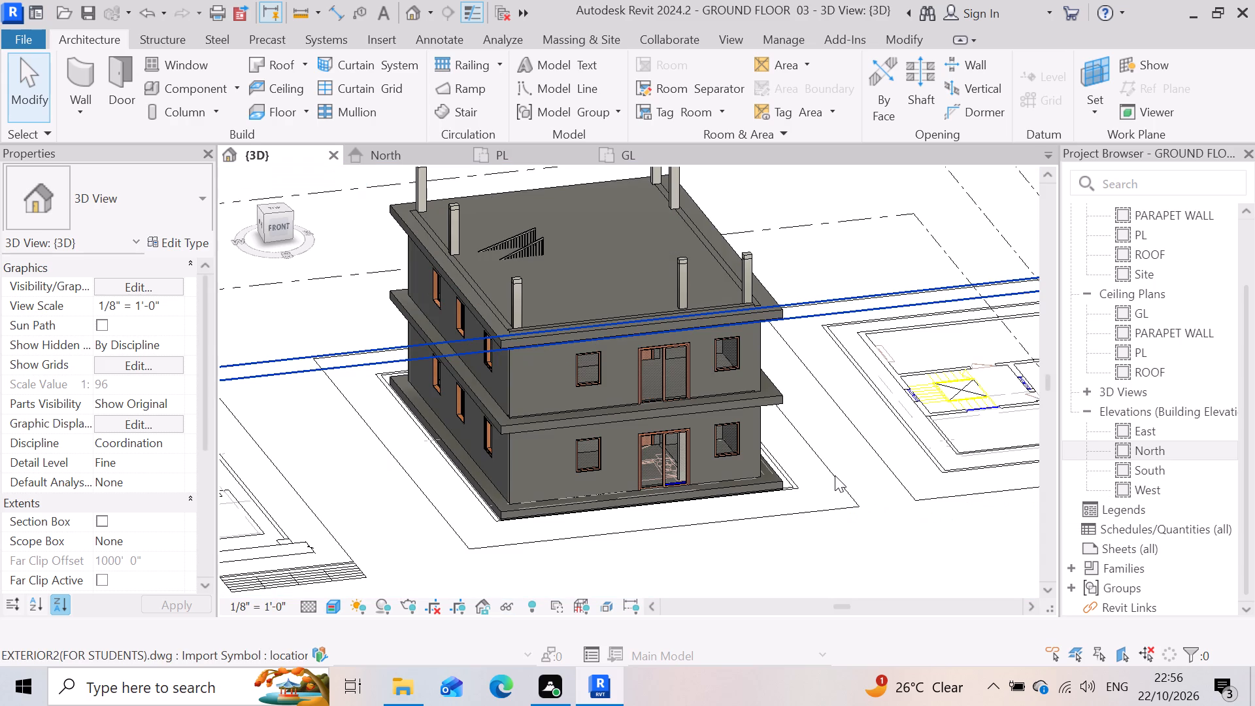
Examine the front facade in 3D, comparing the windows and sliding doors of both storeys and the intermediate slab edge.
{"action": "scroll", "coordinate": [835, 475], "scroll_direction": "down", "scroll_amount": 3}
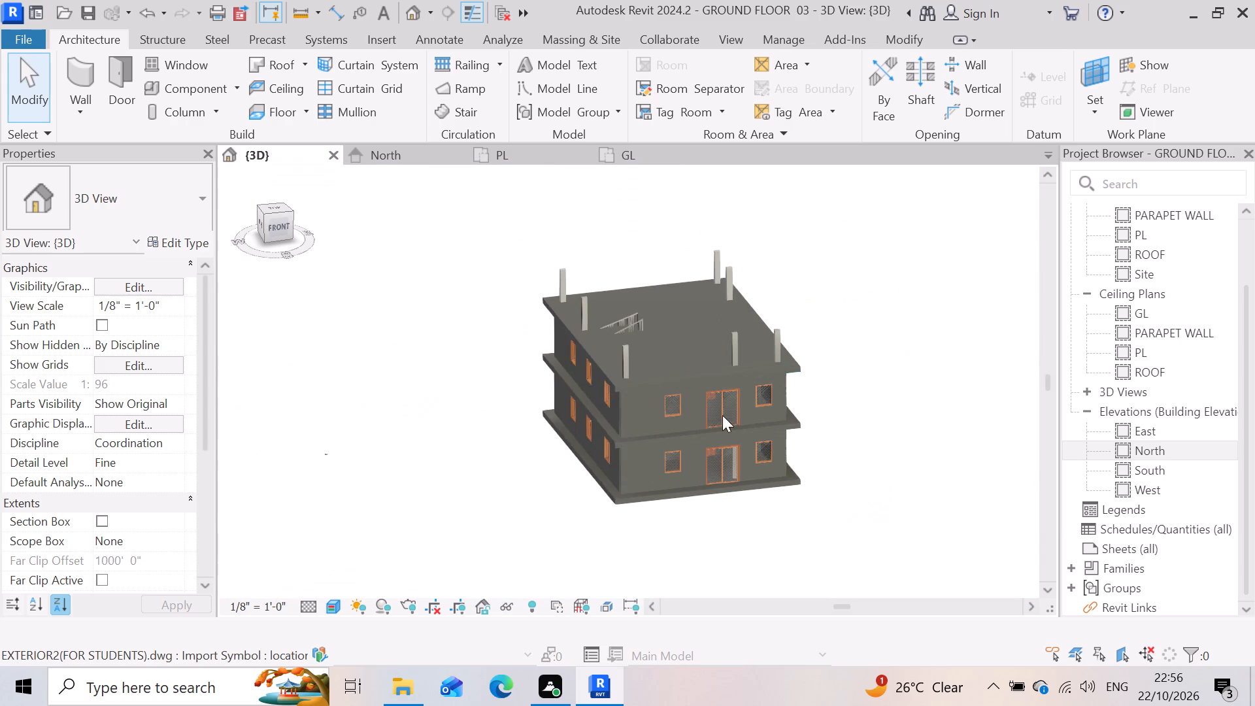
{"action": "scroll", "coordinate": [681, 348], "scroll_direction": "up", "scroll_amount": 3}
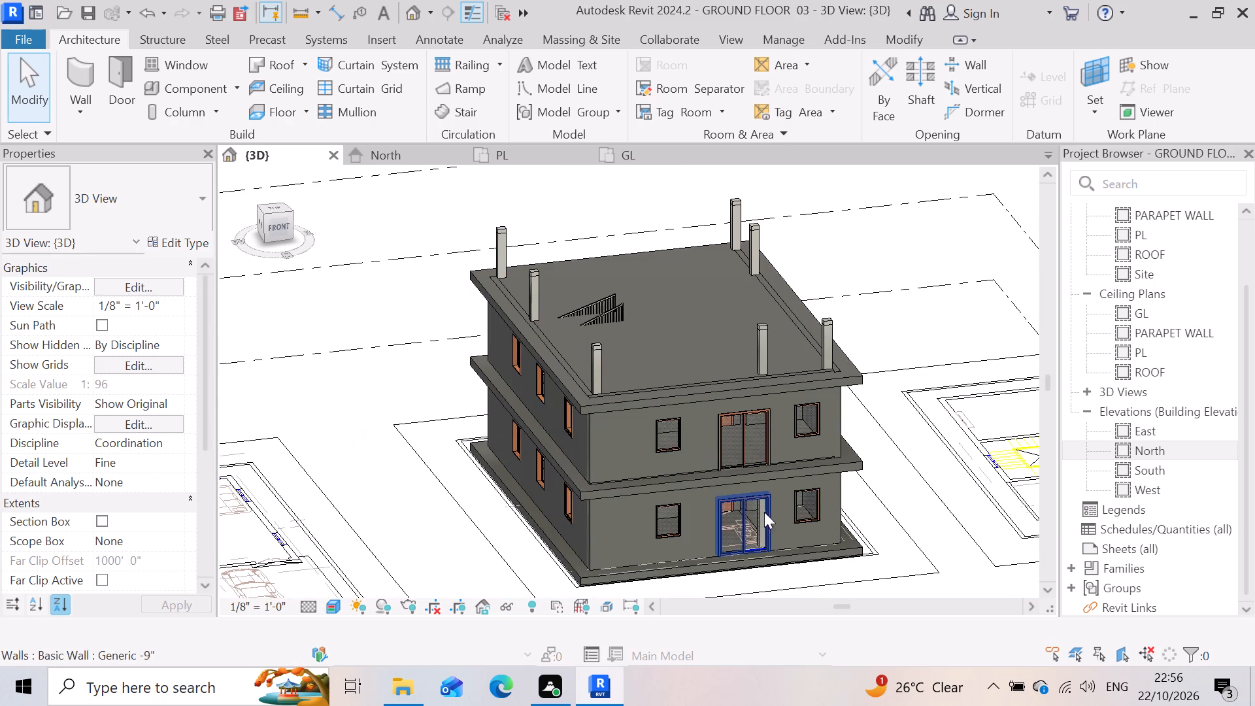
{"action": "scroll", "coordinate": [814, 437], "scroll_direction": "up", "scroll_amount": 3}
{"action": "scroll", "coordinate": [652, 386], "scroll_direction": "up", "scroll_amount": 4}
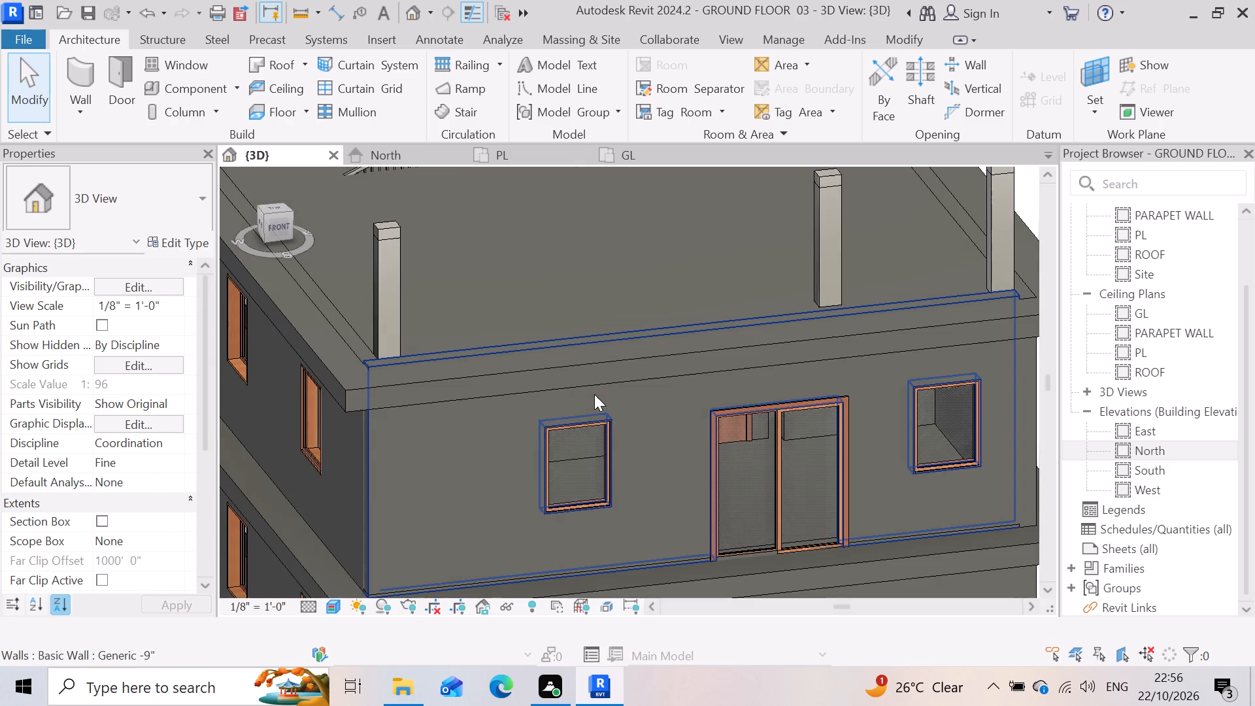
{"action": "scroll", "coordinate": [594, 394], "scroll_direction": "down", "scroll_amount": 5}
{"action": "scroll", "coordinate": [561, 343], "scroll_direction": "down", "scroll_amount": 3}
{"action": "scroll", "coordinate": [663, 492], "scroll_direction": "up", "scroll_amount": 2}
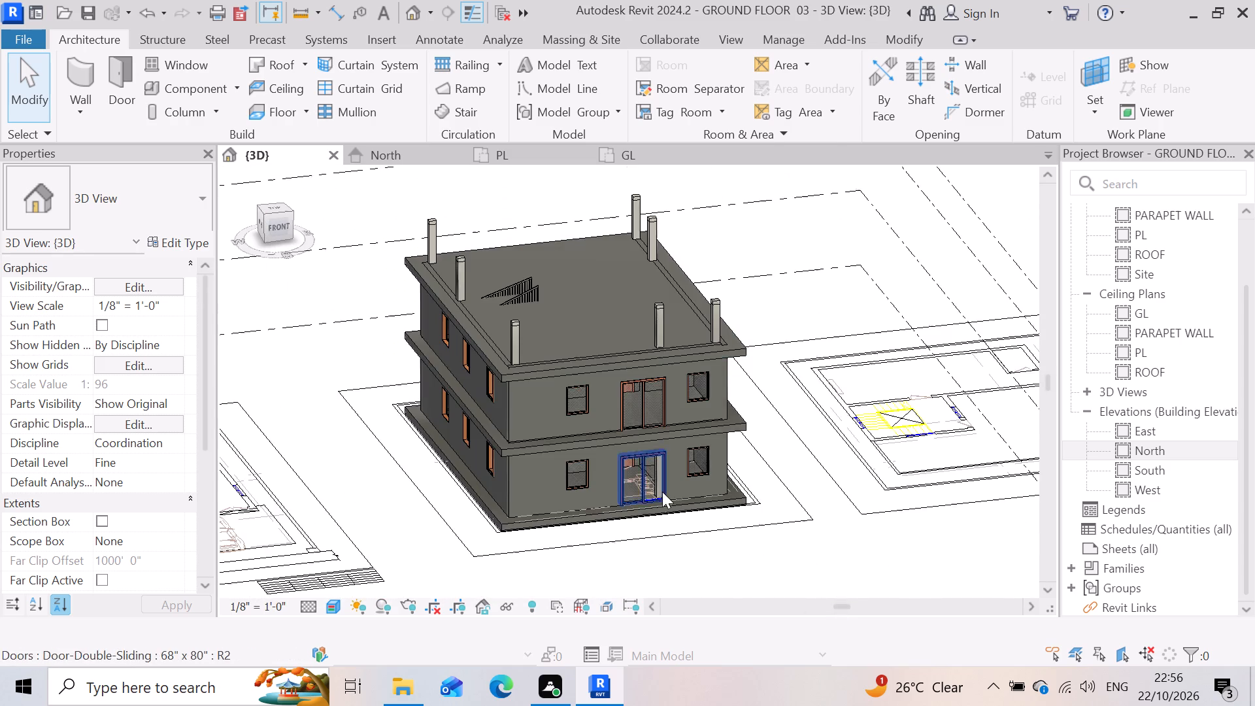
{"action": "scroll", "coordinate": [662, 492], "scroll_direction": "up", "scroll_amount": 1}
{"action": "scroll", "coordinate": [562, 440], "scroll_direction": "up", "scroll_amount": 4}
{"action": "scroll", "coordinate": [481, 399], "scroll_direction": "up", "scroll_amount": 4}
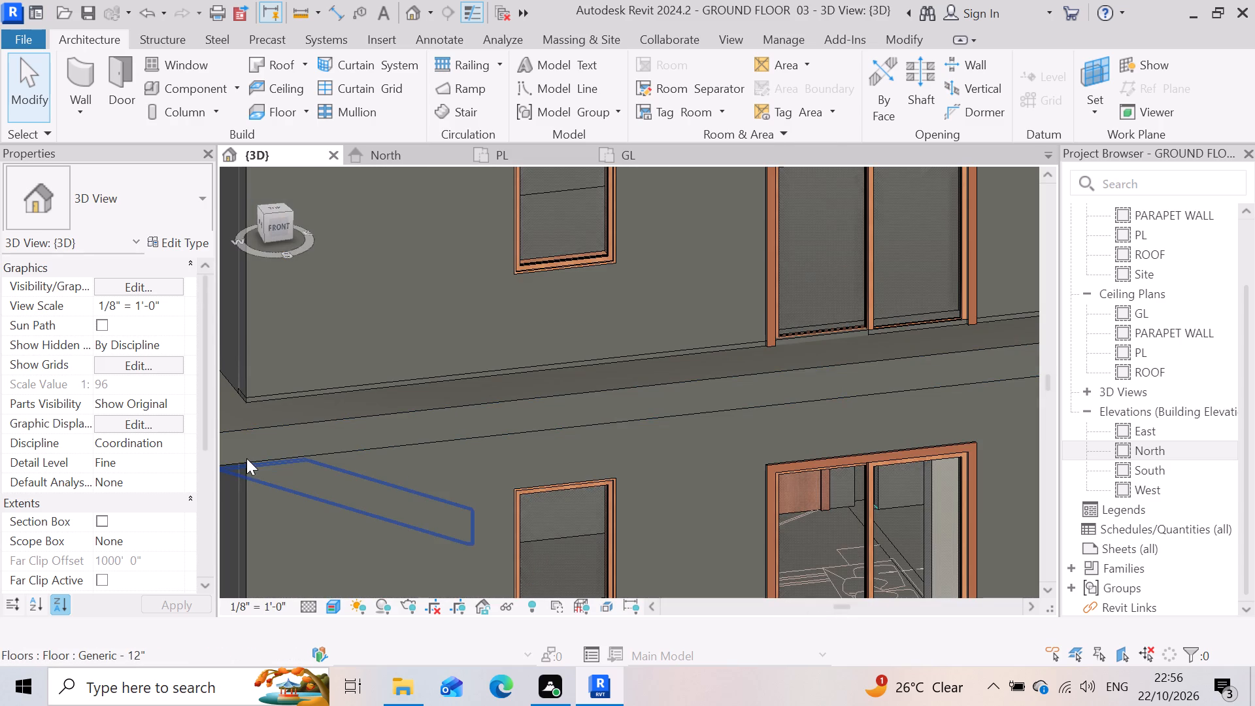
Examine the building in 3D, covering the lower front wall corner, slab edges, rooftop columns and stair railing.
{"action": "scroll", "coordinate": [619, 392], "scroll_direction": "down", "scroll_amount": 9}
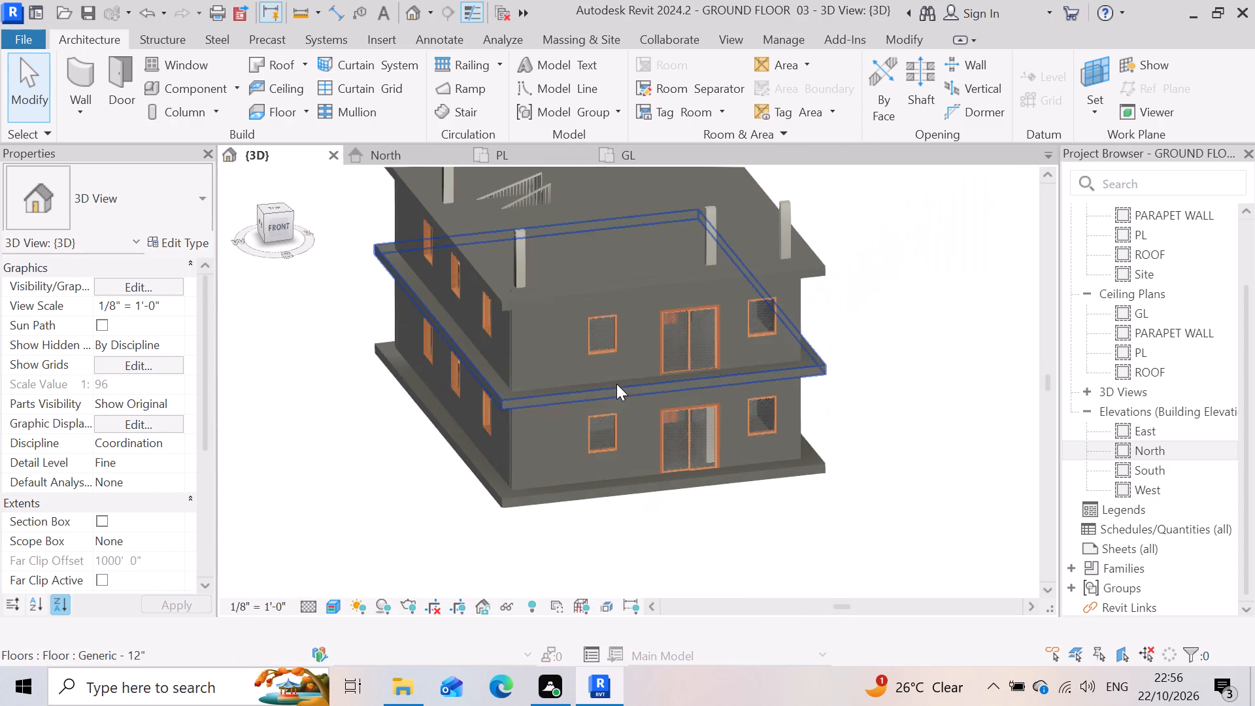
{"action": "scroll", "coordinate": [646, 500], "scroll_direction": "up", "scroll_amount": 3}
{"action": "scroll", "coordinate": [528, 454], "scroll_direction": "up", "scroll_amount": 4}
{"action": "scroll", "coordinate": [479, 481], "scroll_direction": "up", "scroll_amount": 3}
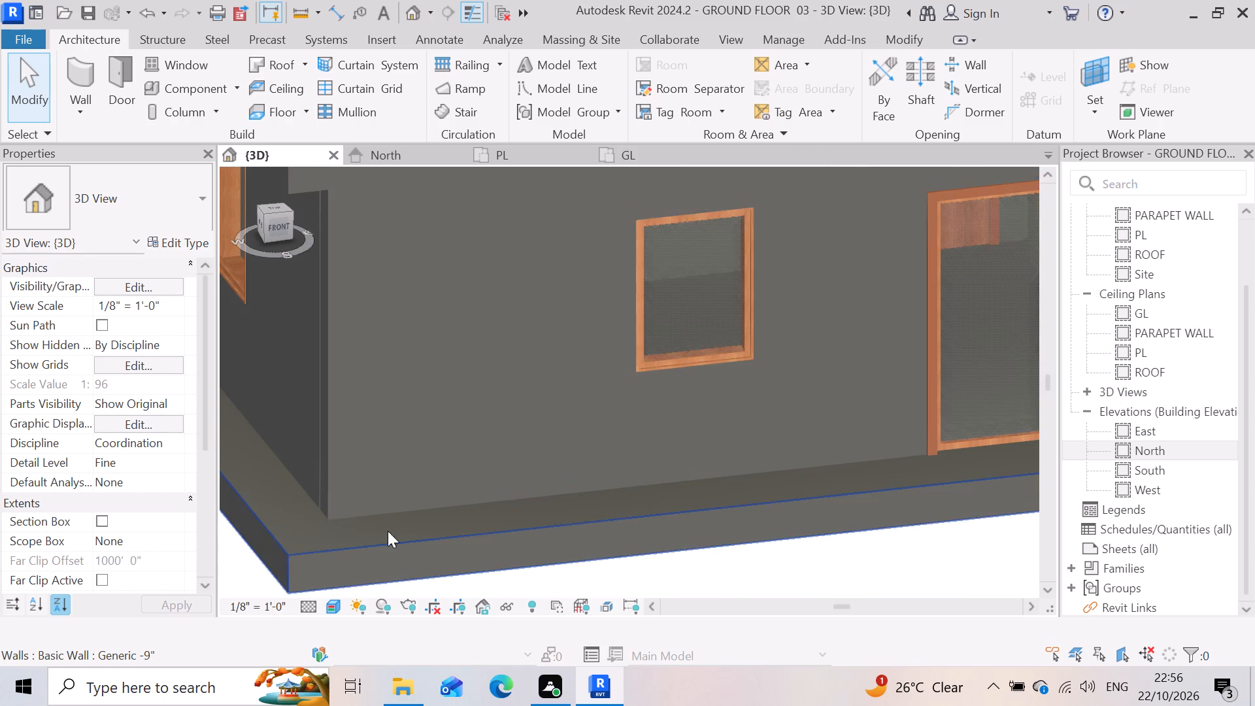
{"action": "scroll", "coordinate": [514, 492], "scroll_direction": "down", "scroll_amount": 12}
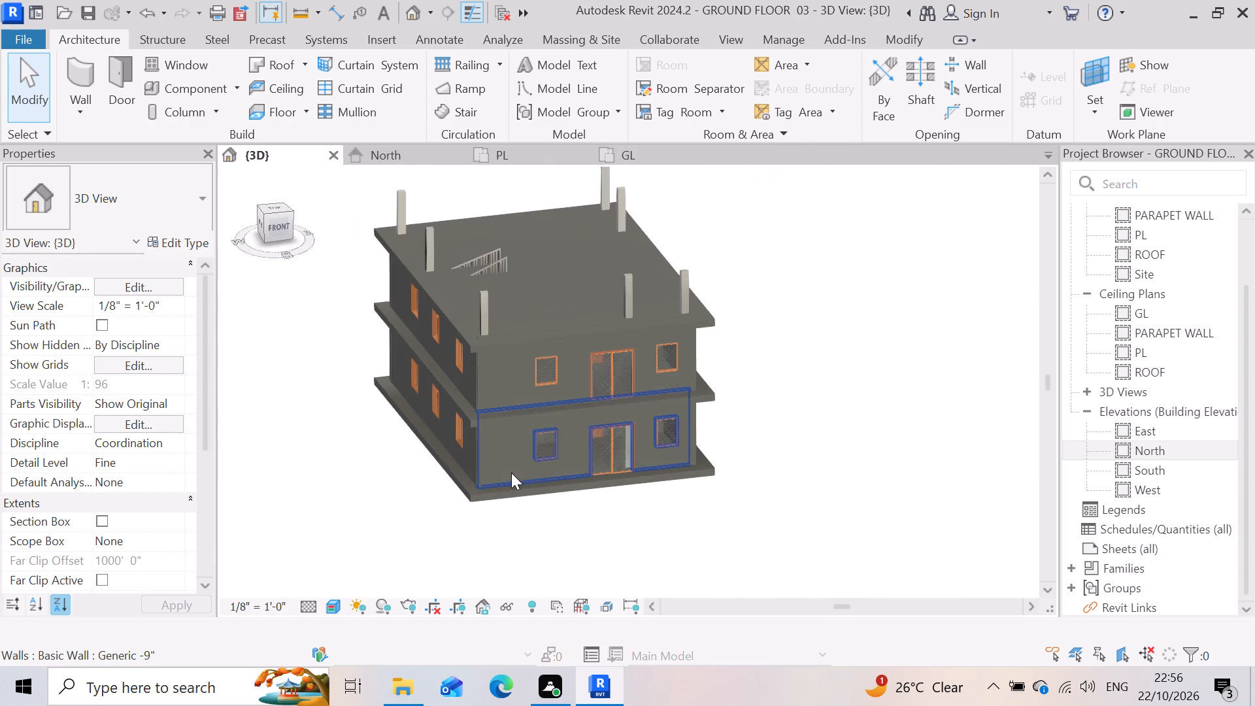
{"action": "scroll", "coordinate": [697, 267], "scroll_direction": "up", "scroll_amount": 3}
{"action": "scroll", "coordinate": [575, 286], "scroll_direction": "up", "scroll_amount": 8}
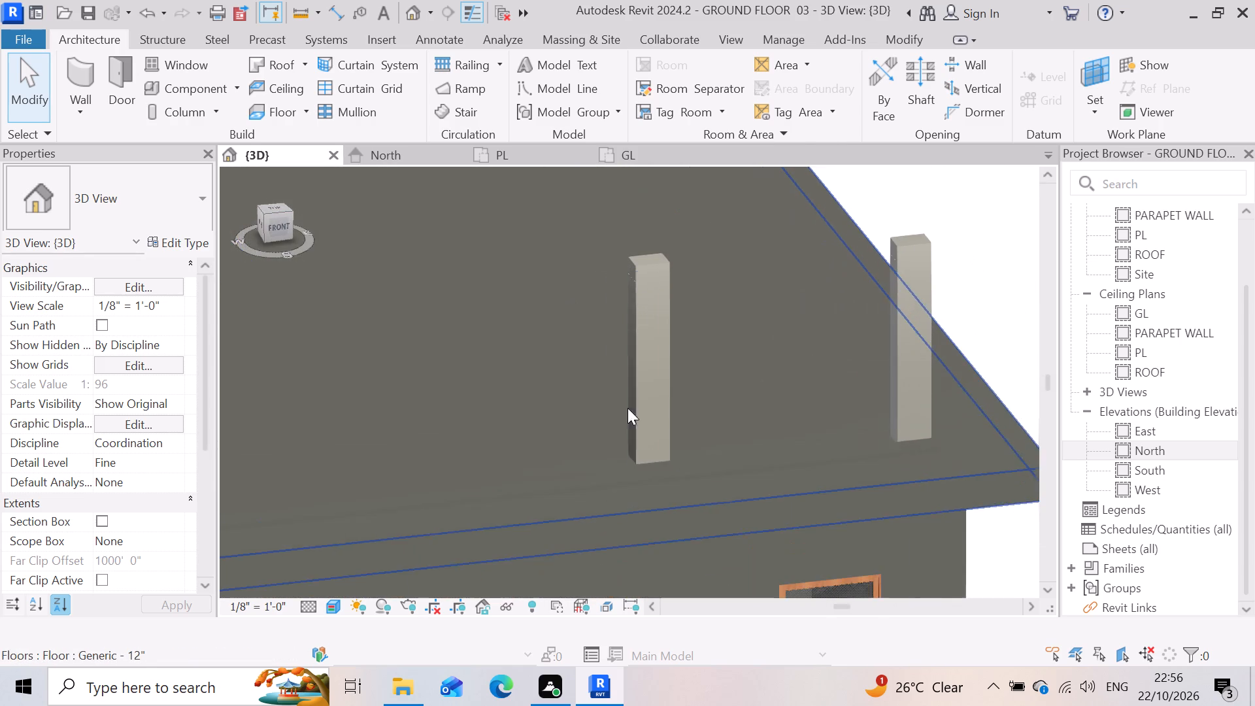
{"action": "scroll", "coordinate": [720, 409], "scroll_direction": "down", "scroll_amount": 10}
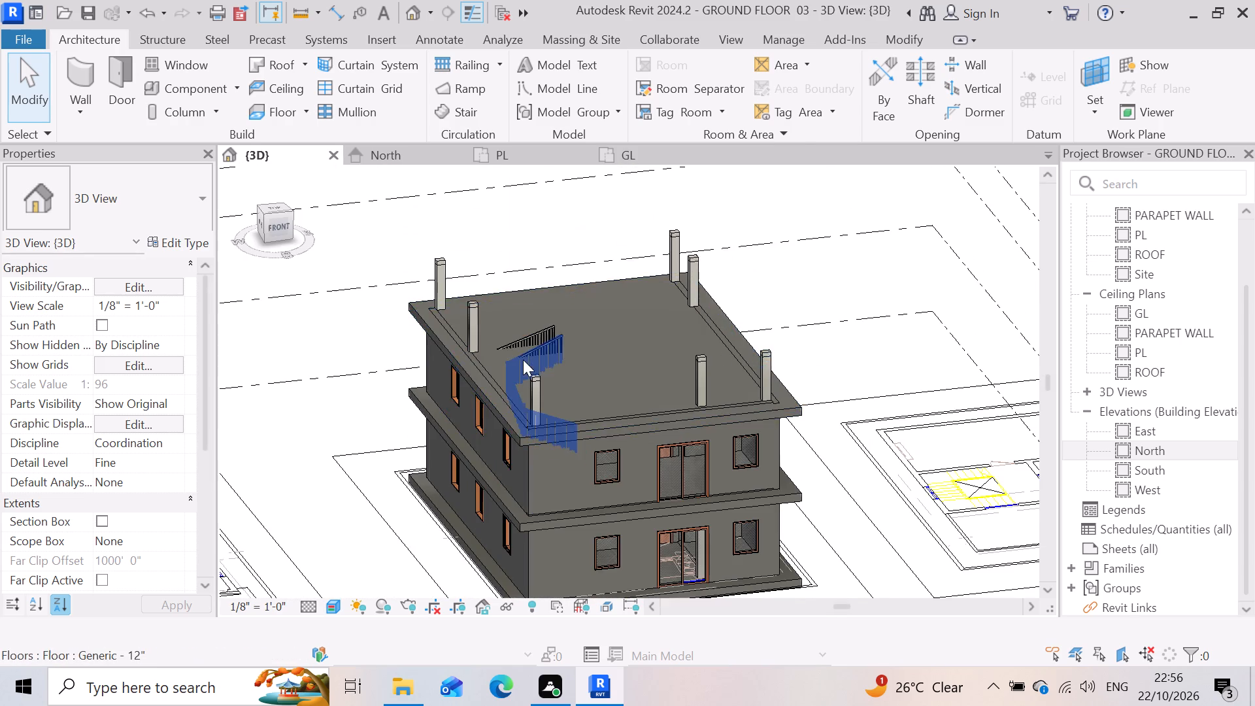
{"action": "scroll", "coordinate": [526, 356], "scroll_direction": "up", "scroll_amount": 4}
{"action": "scroll", "coordinate": [527, 369], "scroll_direction": "down", "scroll_amount": 5}
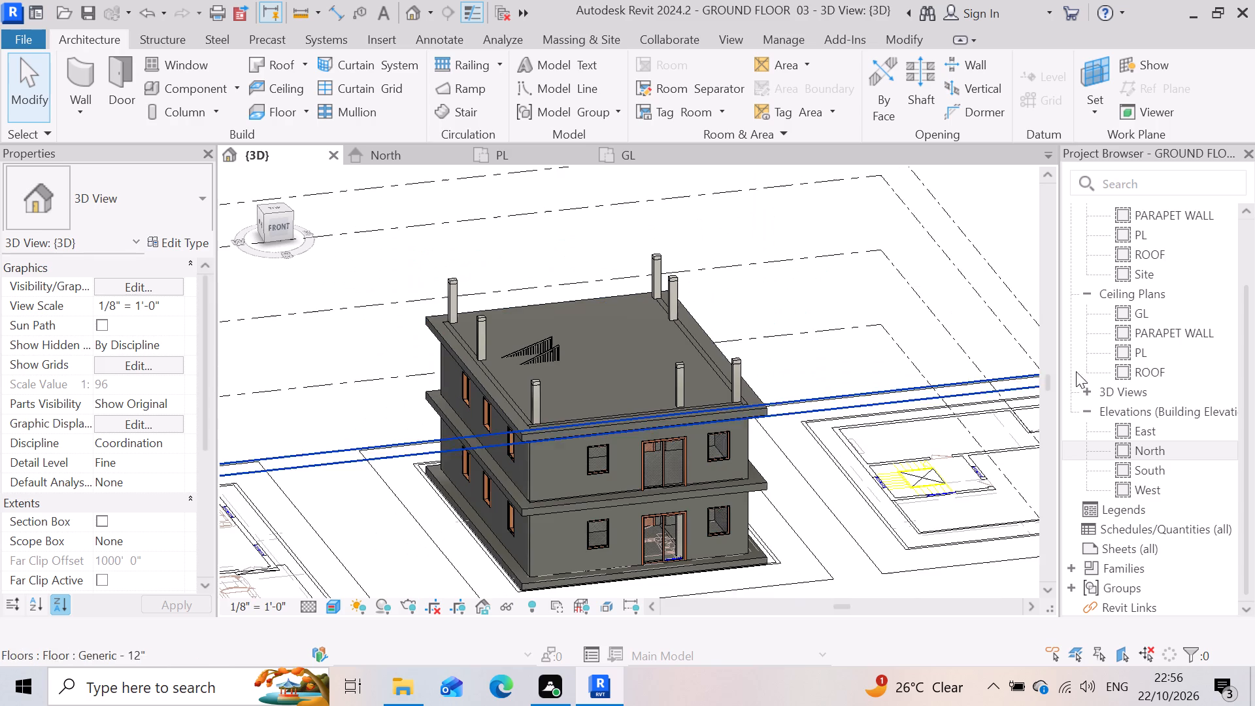
Inspect the North elevation, comparing both storeys' windows, slab edges, rooftop columns and stair railing against the level lines.
{"action": "double_click", "coordinate": [1180, 456]}
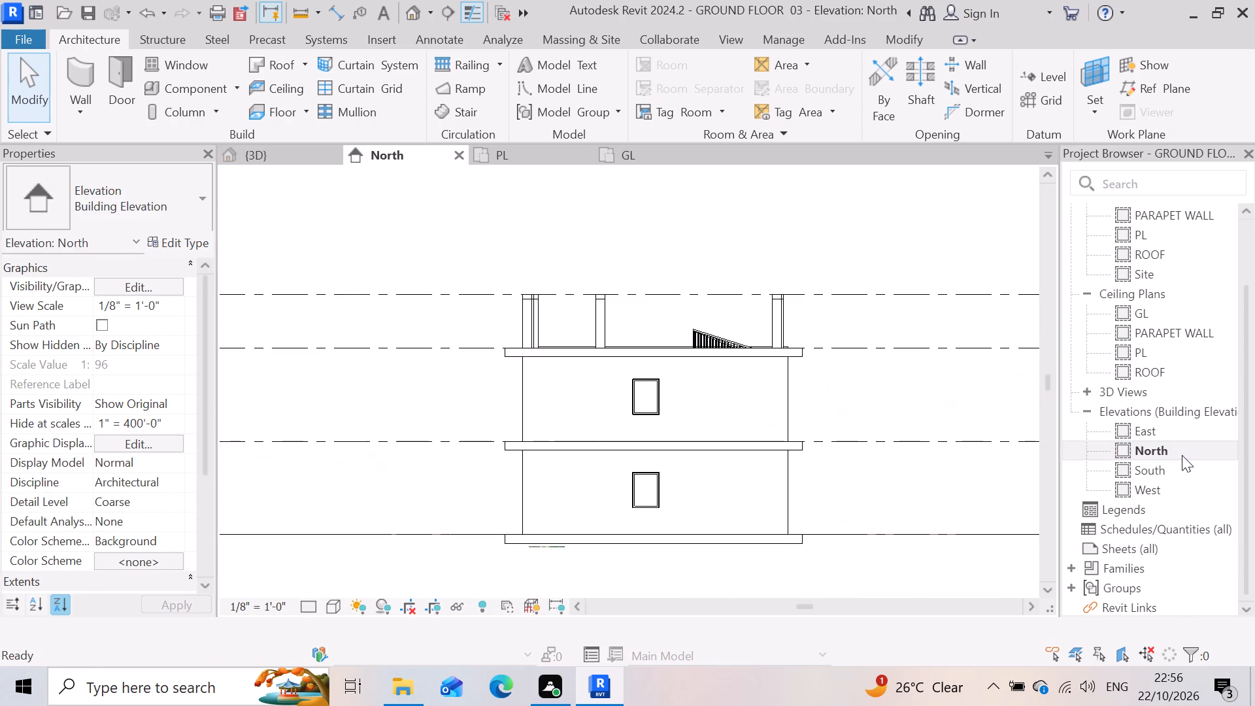
{"action": "scroll", "coordinate": [652, 324], "scroll_direction": "up", "scroll_amount": 4}
{"action": "scroll", "coordinate": [581, 297], "scroll_direction": "up", "scroll_amount": 4}
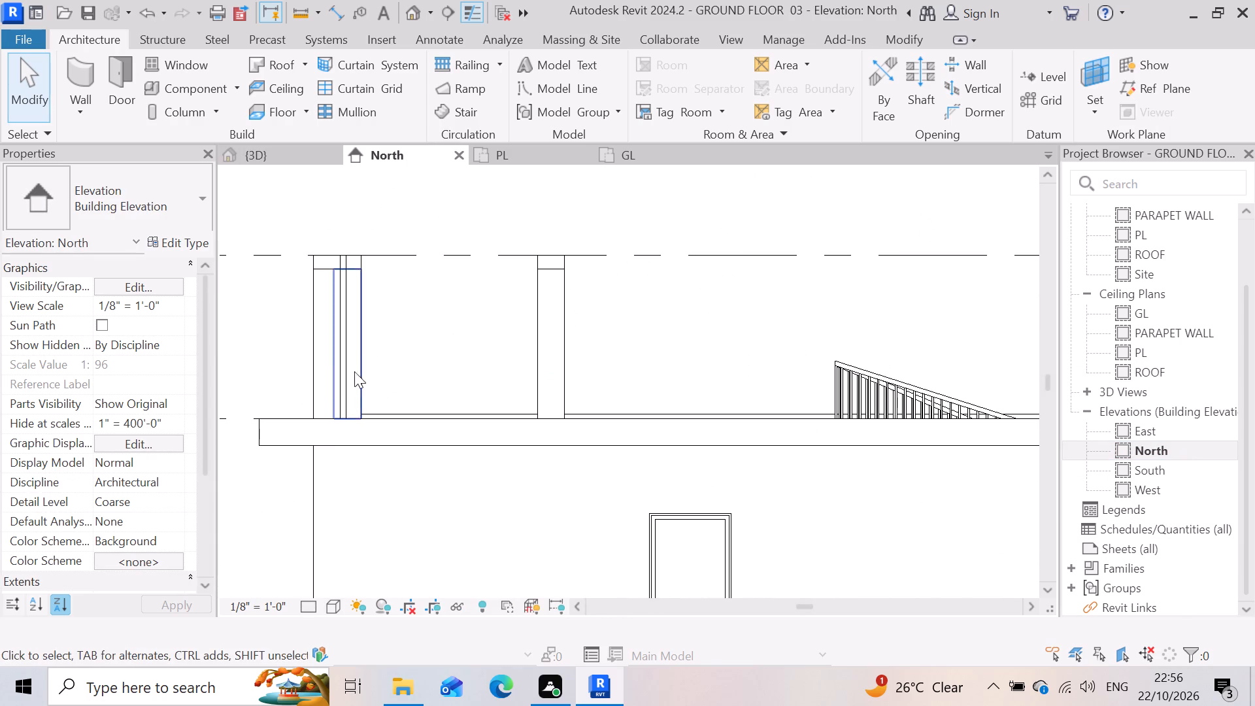
{"action": "scroll", "coordinate": [407, 345], "scroll_direction": "down", "scroll_amount": 9}
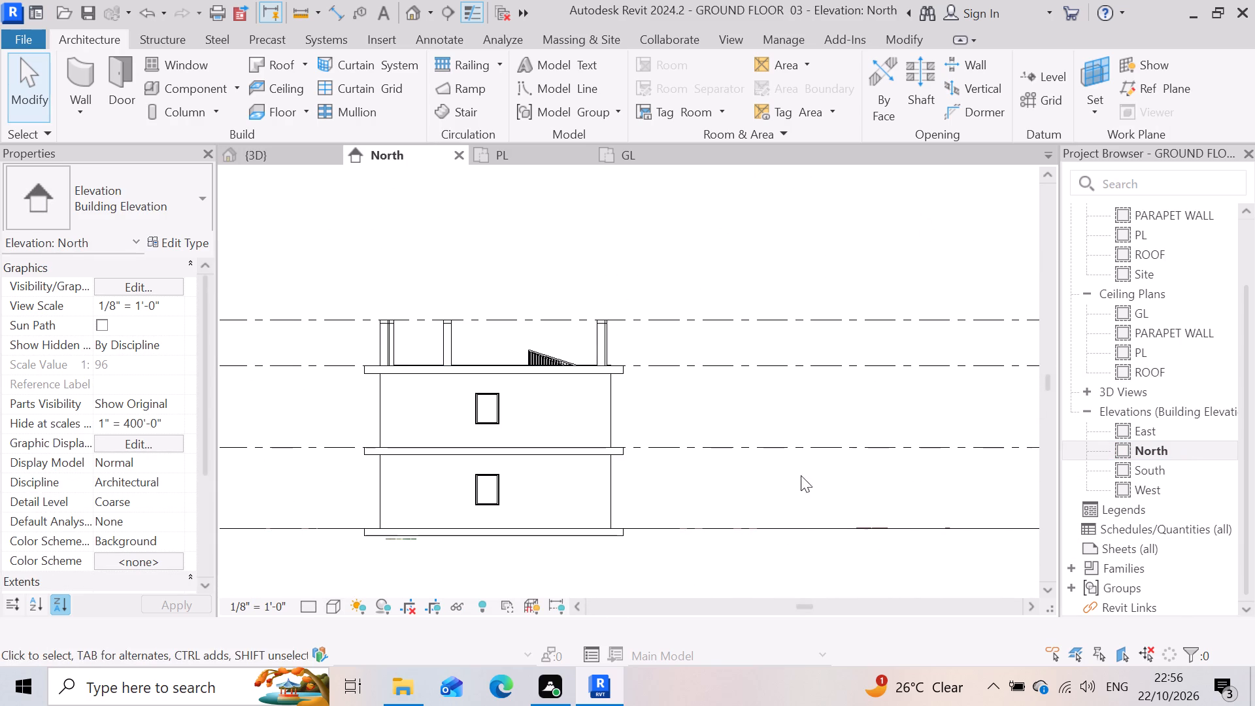
{"action": "scroll", "coordinate": [554, 346], "scroll_direction": "up", "scroll_amount": 3}
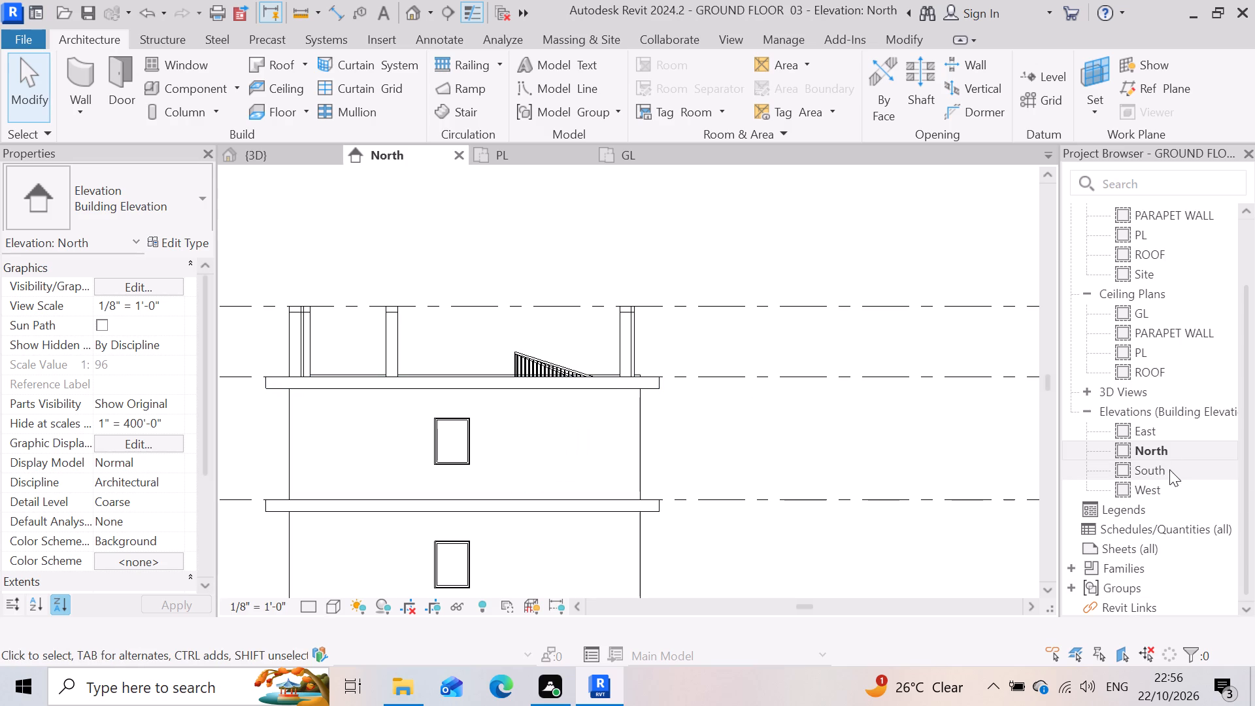
{"action": "double_click", "coordinate": [1148, 447]}
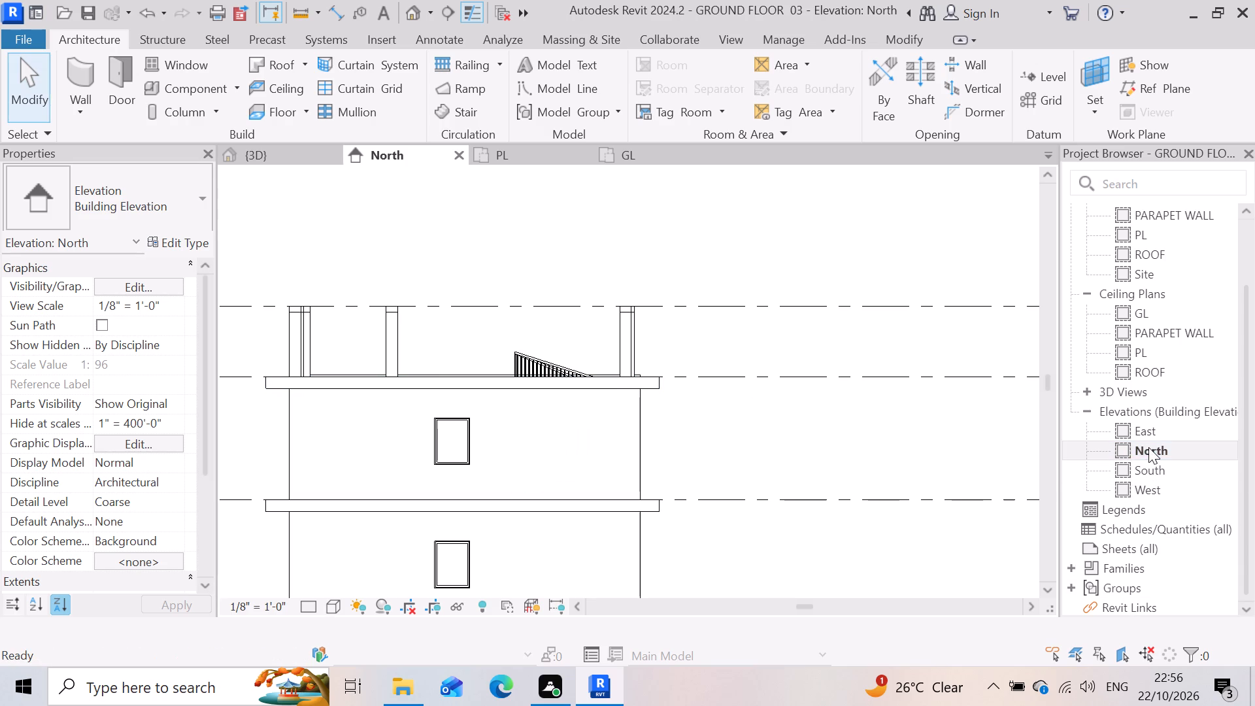
{"action": "scroll", "coordinate": [838, 389], "scroll_direction": "down", "scroll_amount": 8}
{"action": "scroll", "coordinate": [814, 414], "scroll_direction": "up", "scroll_amount": 3}
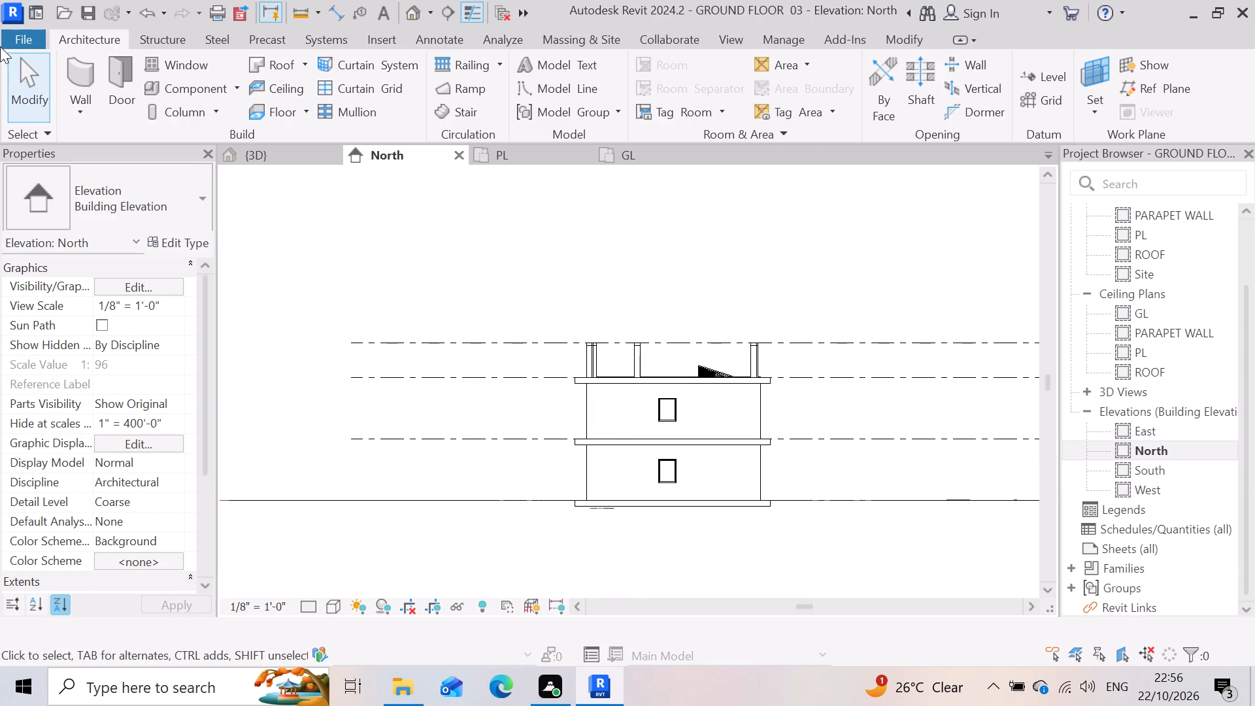
Review the PL floor plan and 3D view, and examine the columns, railings and front wall in the ROOF floor plan.
{"action": "left_click", "coordinate": [534, 152]}
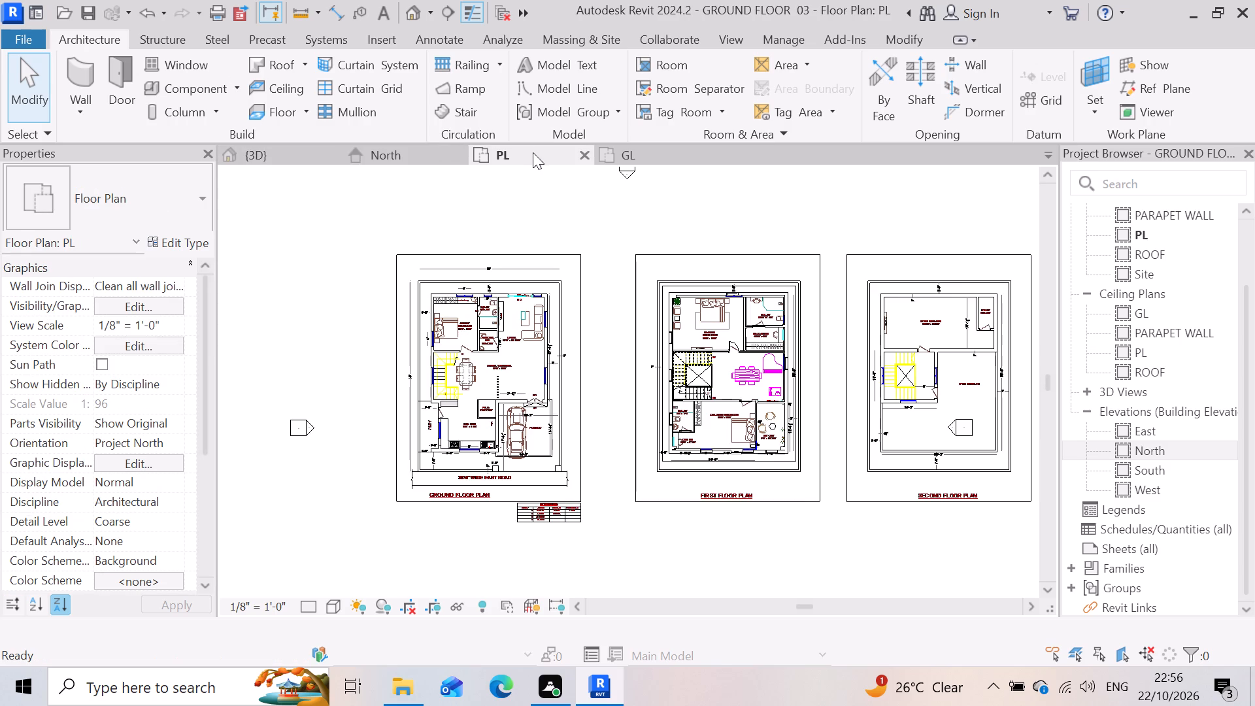
{"action": "left_click", "coordinate": [271, 154]}
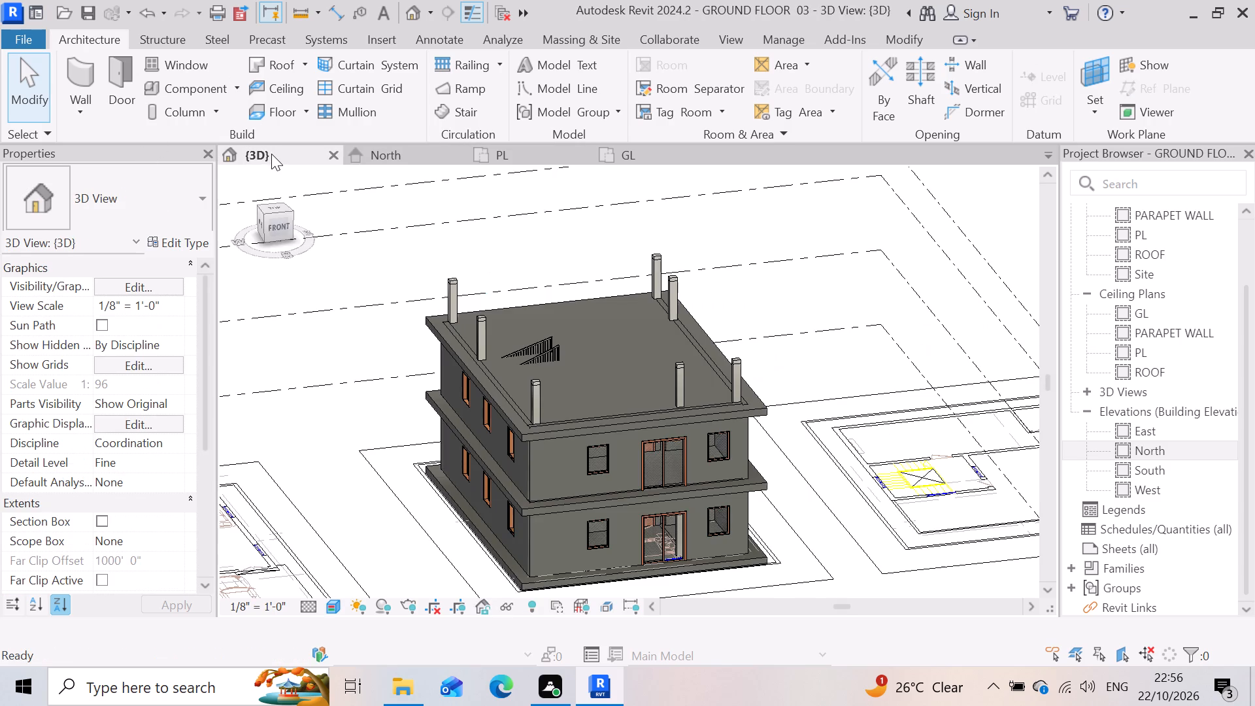
{"action": "double_click", "coordinate": [1137, 260]}
{"action": "scroll", "coordinate": [718, 366], "scroll_direction": "up", "scroll_amount": 3}
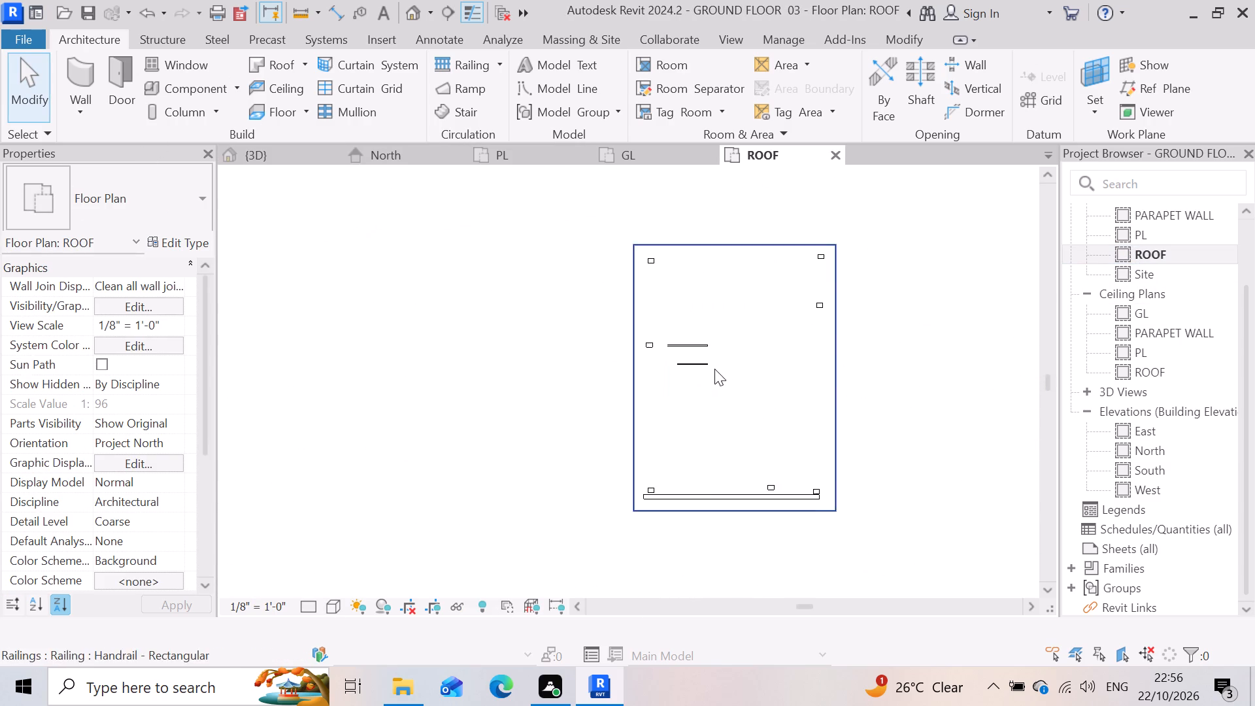
{"action": "scroll", "coordinate": [697, 546], "scroll_direction": "up", "scroll_amount": 4}
{"action": "scroll", "coordinate": [666, 490], "scroll_direction": "up", "scroll_amount": 3}
{"action": "scroll", "coordinate": [514, 429], "scroll_direction": "down", "scroll_amount": 4}
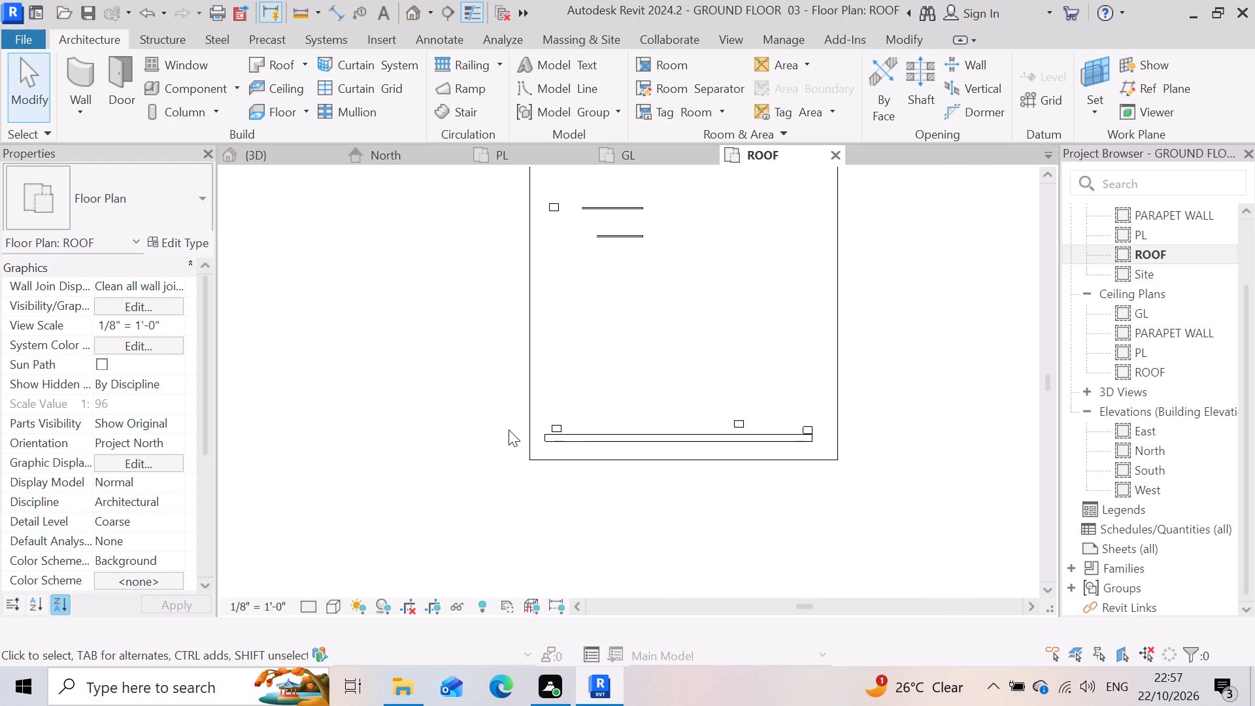
{"action": "scroll", "coordinate": [509, 432], "scroll_direction": "down", "scroll_amount": 3}
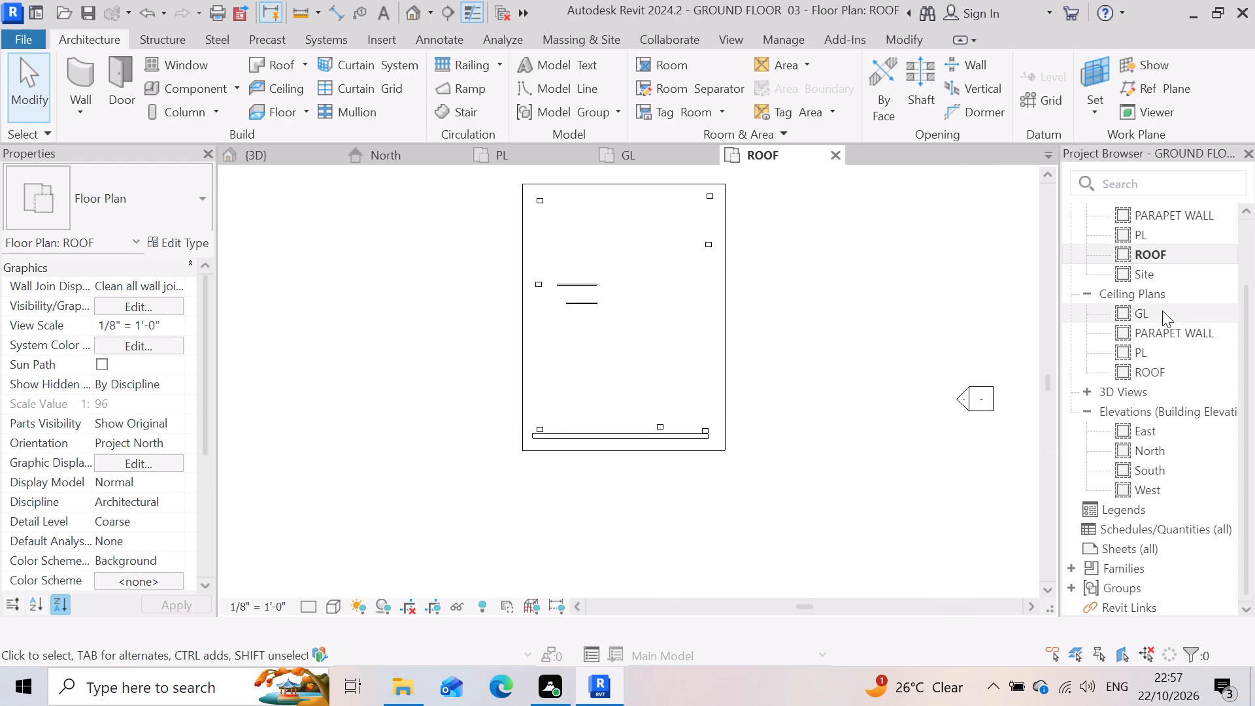
Examine the GL and PL ceiling plans, checking the staircase outline and interior wall layout.
{"action": "double_click", "coordinate": [1162, 311]}
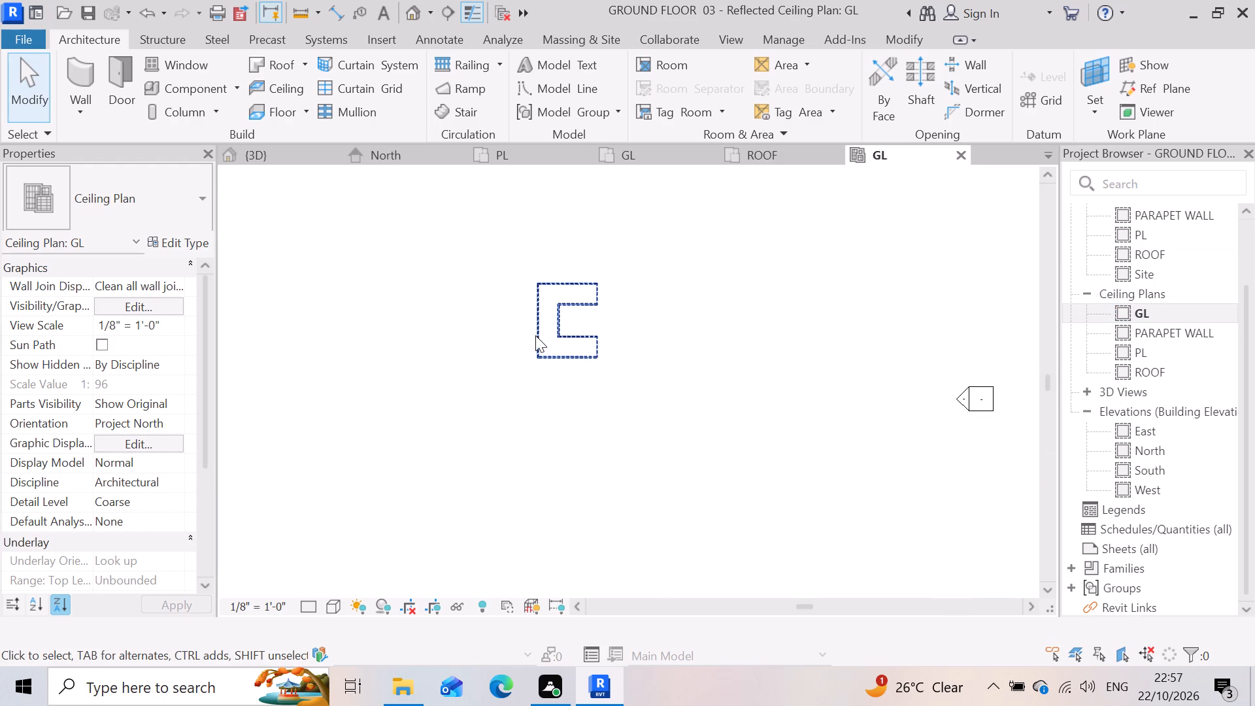
{"action": "scroll", "coordinate": [535, 335], "scroll_direction": "down", "scroll_amount": 5}
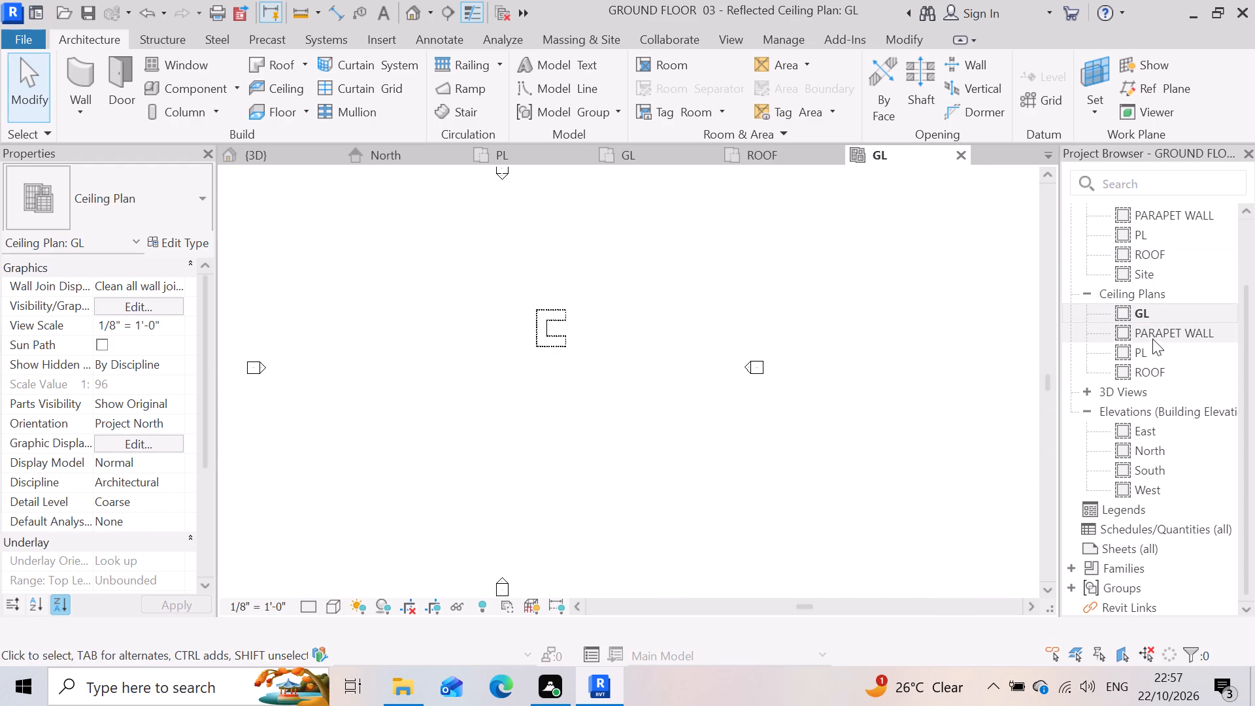
{"action": "double_click", "coordinate": [1145, 352]}
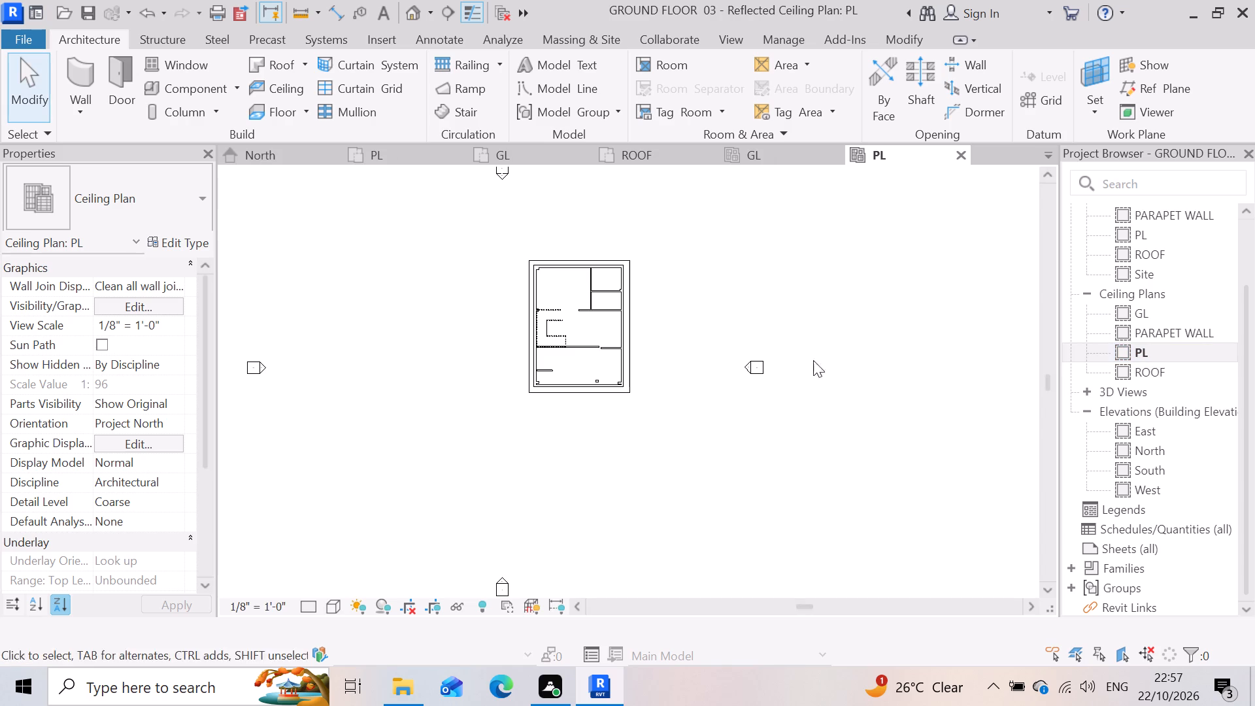
{"action": "scroll", "coordinate": [501, 301], "scroll_direction": "up", "scroll_amount": 3}
{"action": "scroll", "coordinate": [640, 297], "scroll_direction": "up", "scroll_amount": 11}
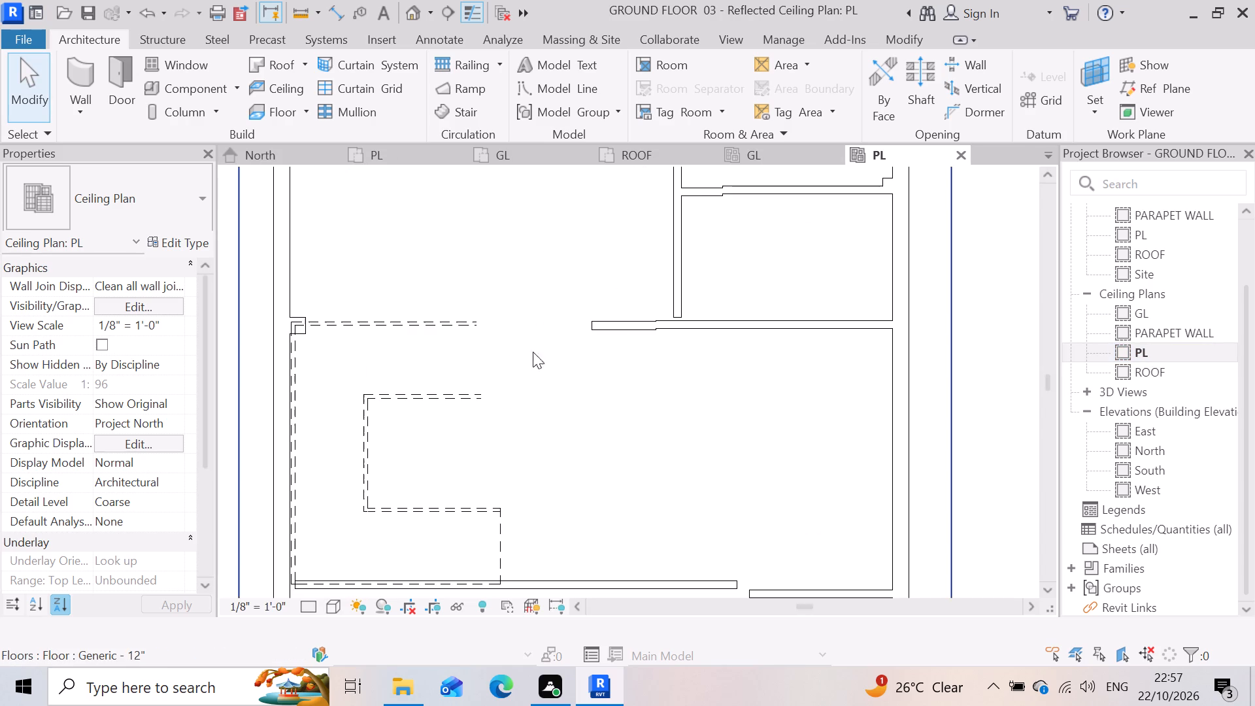
{"action": "scroll", "coordinate": [409, 252], "scroll_direction": "up", "scroll_amount": 3}
{"action": "scroll", "coordinate": [620, 397], "scroll_direction": "down", "scroll_amount": 10}
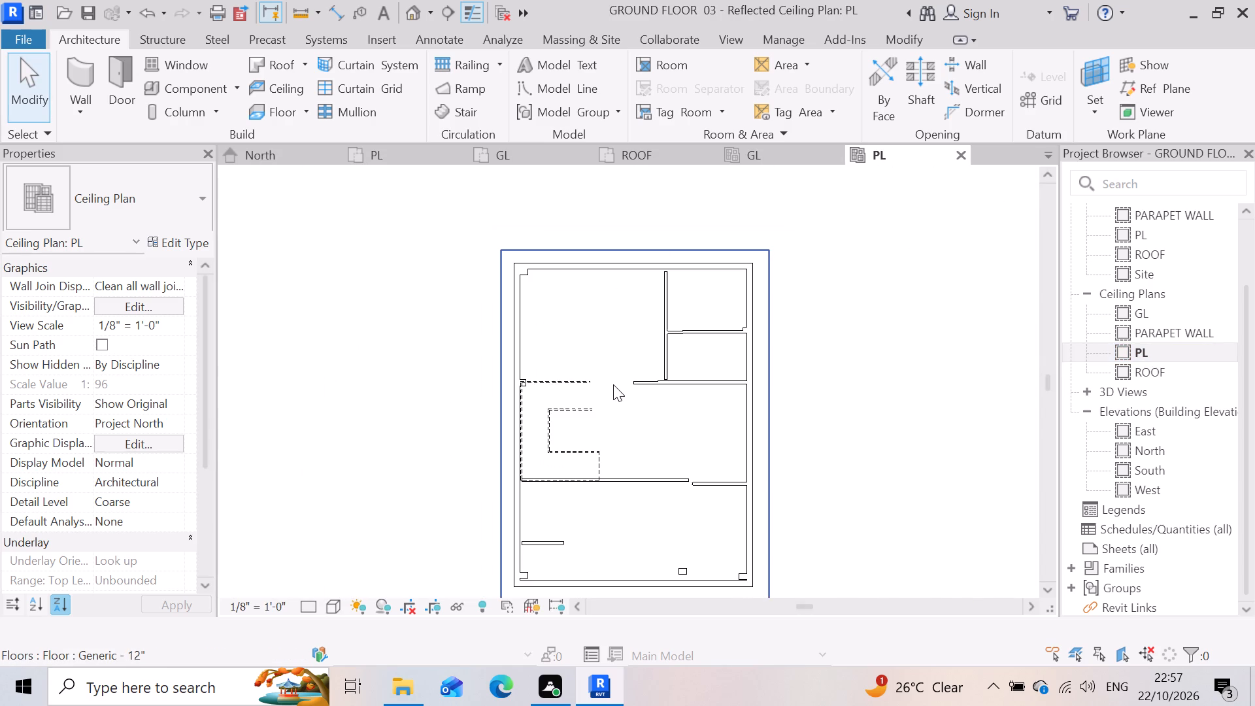
{"action": "scroll", "coordinate": [639, 548], "scroll_direction": "up", "scroll_amount": 4}
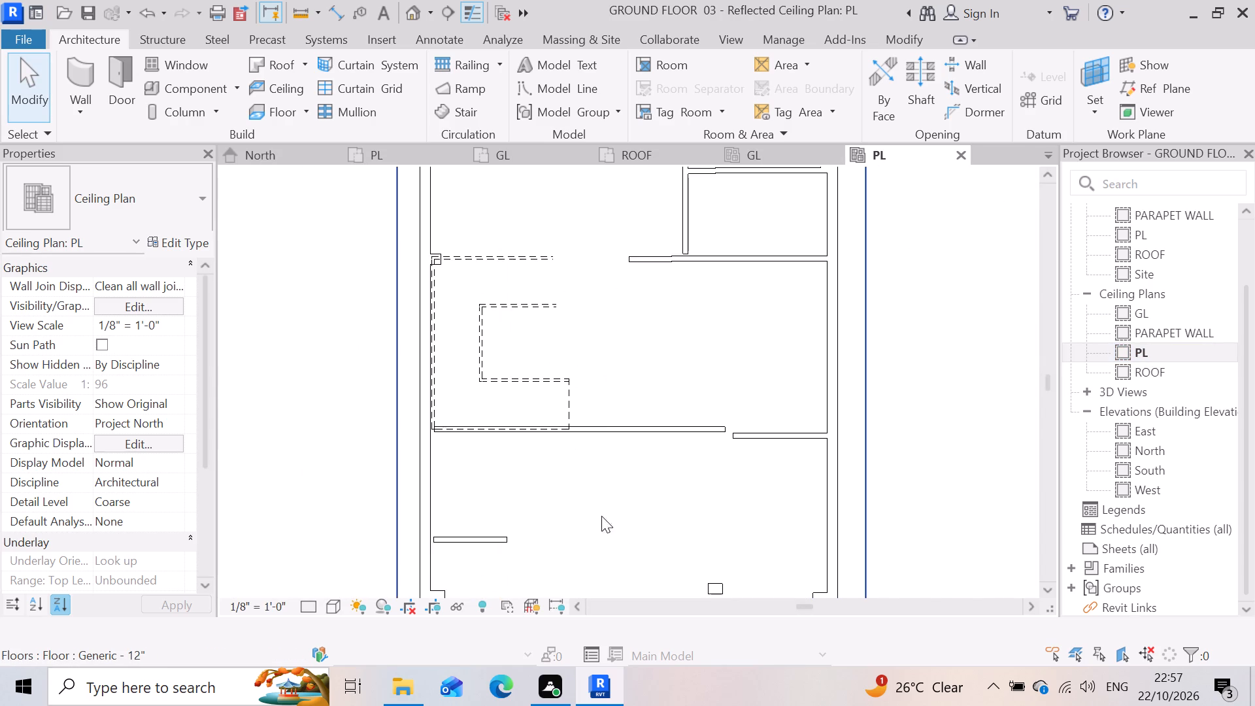
{"action": "scroll", "coordinate": [605, 428], "scroll_direction": "down", "scroll_amount": 3}
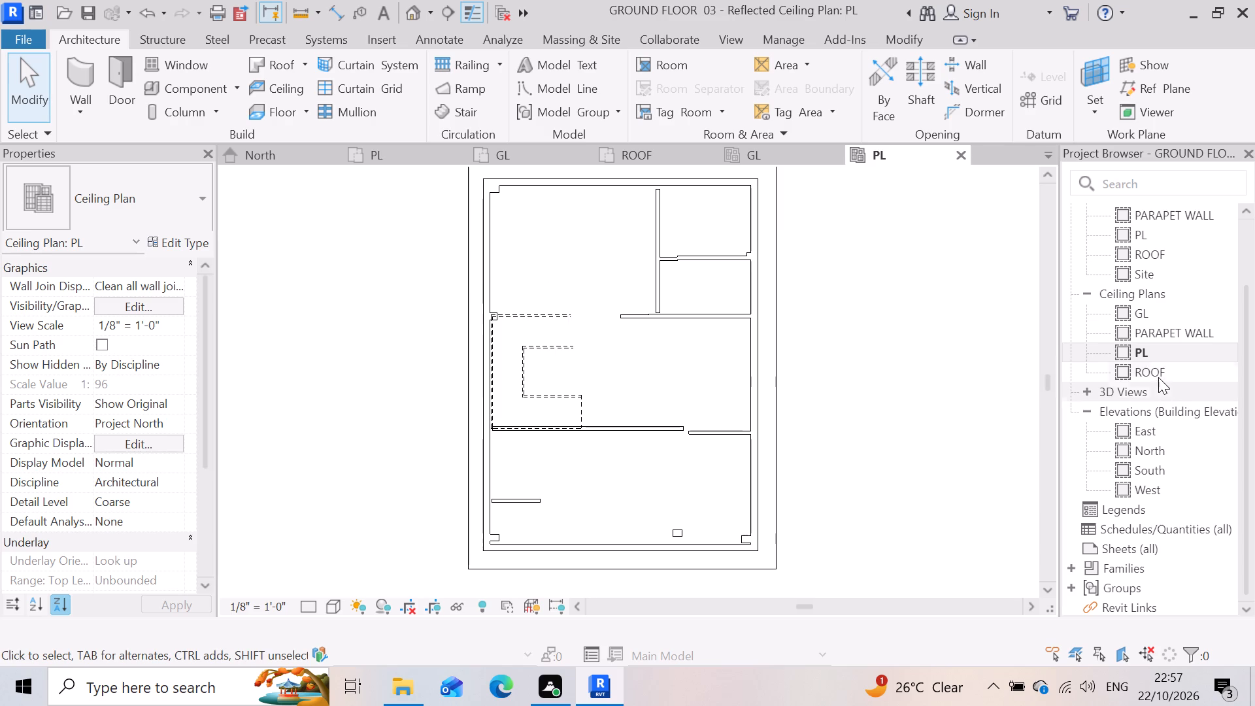
Check the ROOF and PARAPET WALL ceiling plans for model elements.
{"action": "left_click", "coordinate": [1156, 369]}
{"action": "left_click", "coordinate": [1156, 369]}
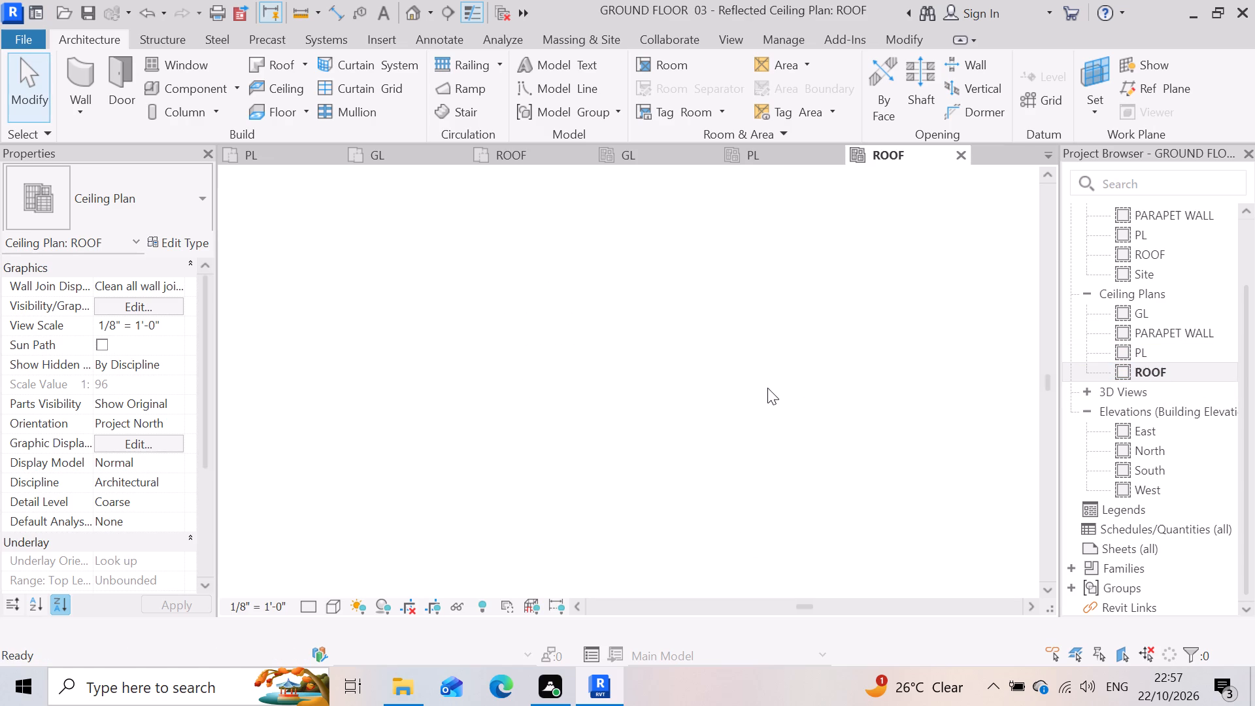
{"action": "scroll", "coordinate": [767, 386], "scroll_direction": "down", "scroll_amount": 5}
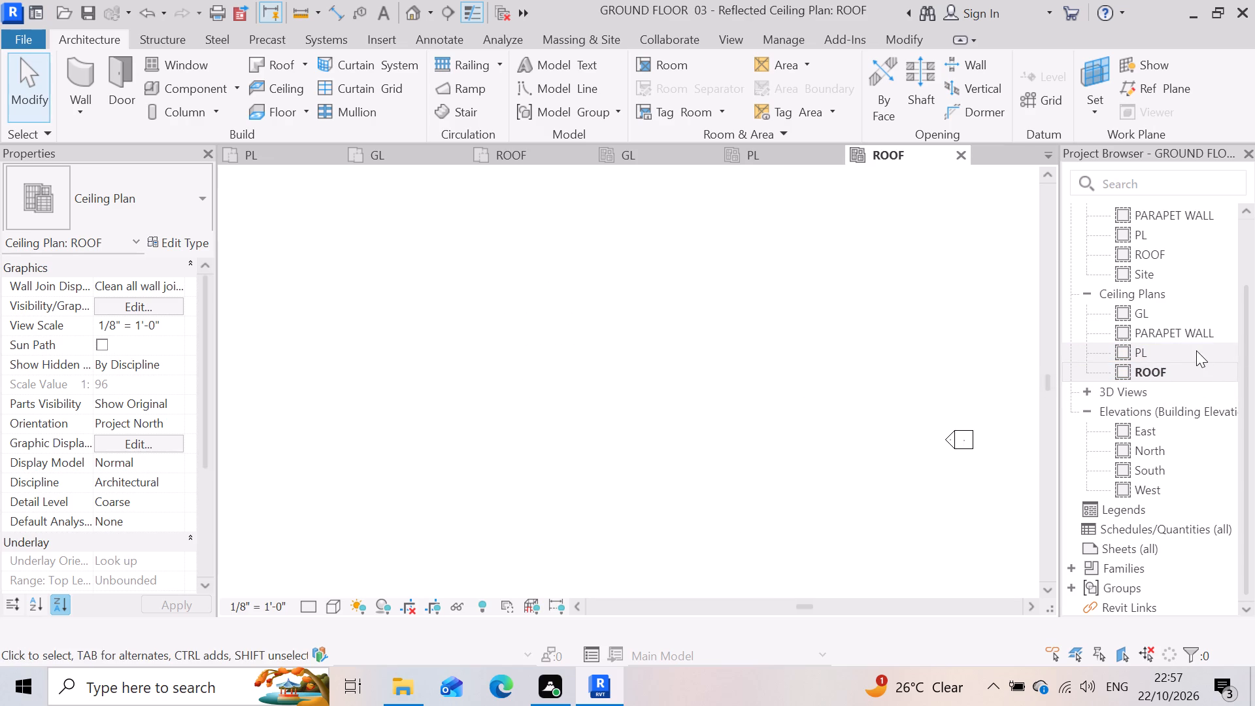
{"action": "double_click", "coordinate": [1185, 337]}
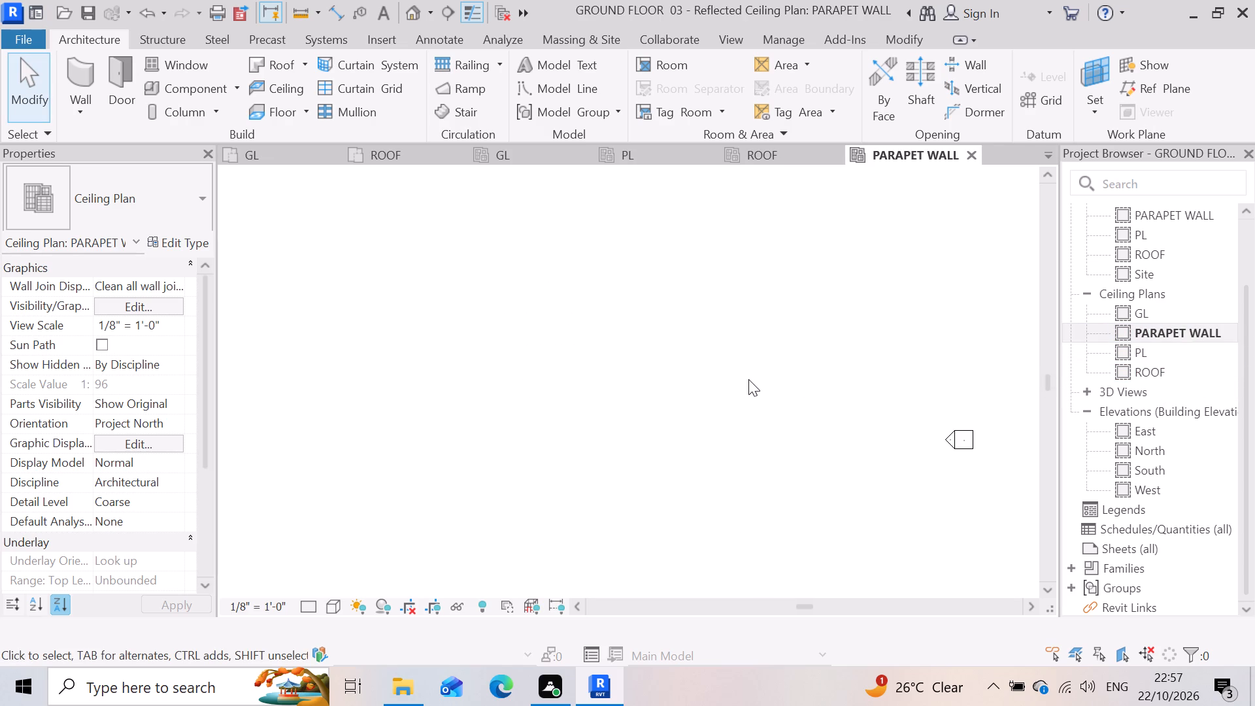
{"action": "scroll", "coordinate": [748, 379], "scroll_direction": "down", "scroll_amount": 10}
{"action": "scroll", "coordinate": [722, 370], "scroll_direction": "up", "scroll_amount": 3}
Inspect the PL ceiling plan again, focusing on the staircase, interior walls, columns and front exterior wall corner.
{"action": "double_click", "coordinate": [1145, 356]}
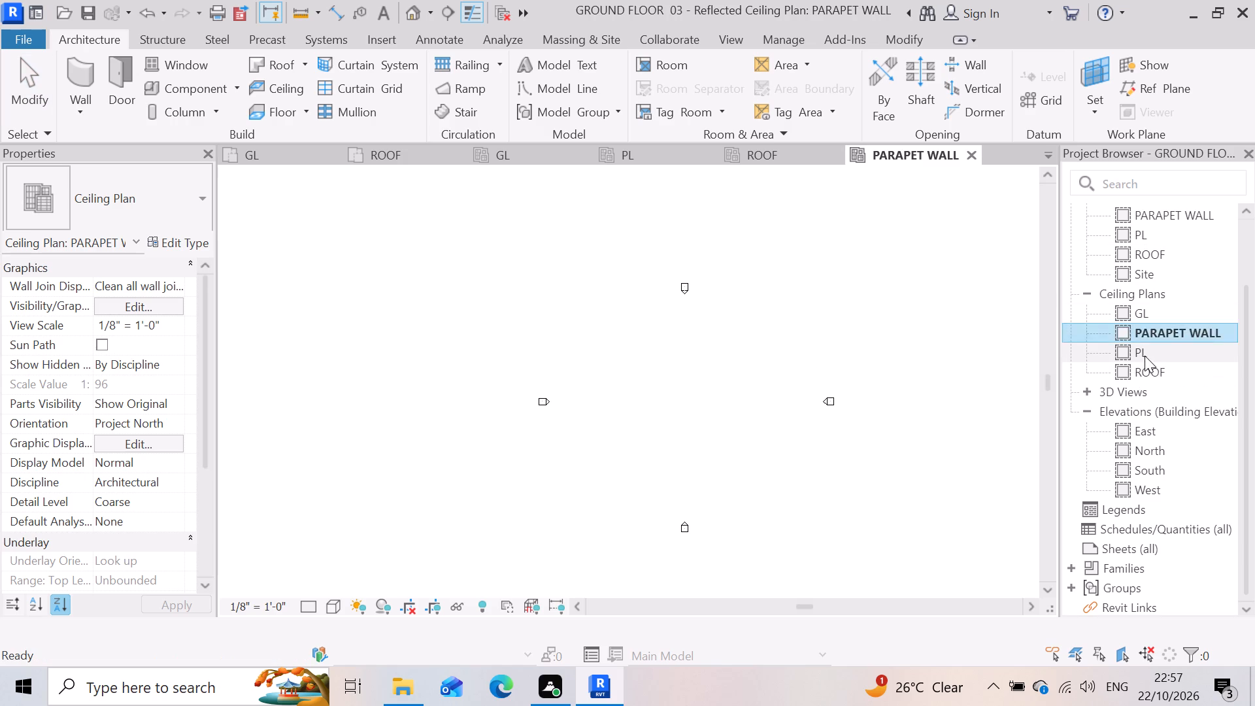
{"action": "scroll", "coordinate": [614, 292], "scroll_direction": "up", "scroll_amount": 4}
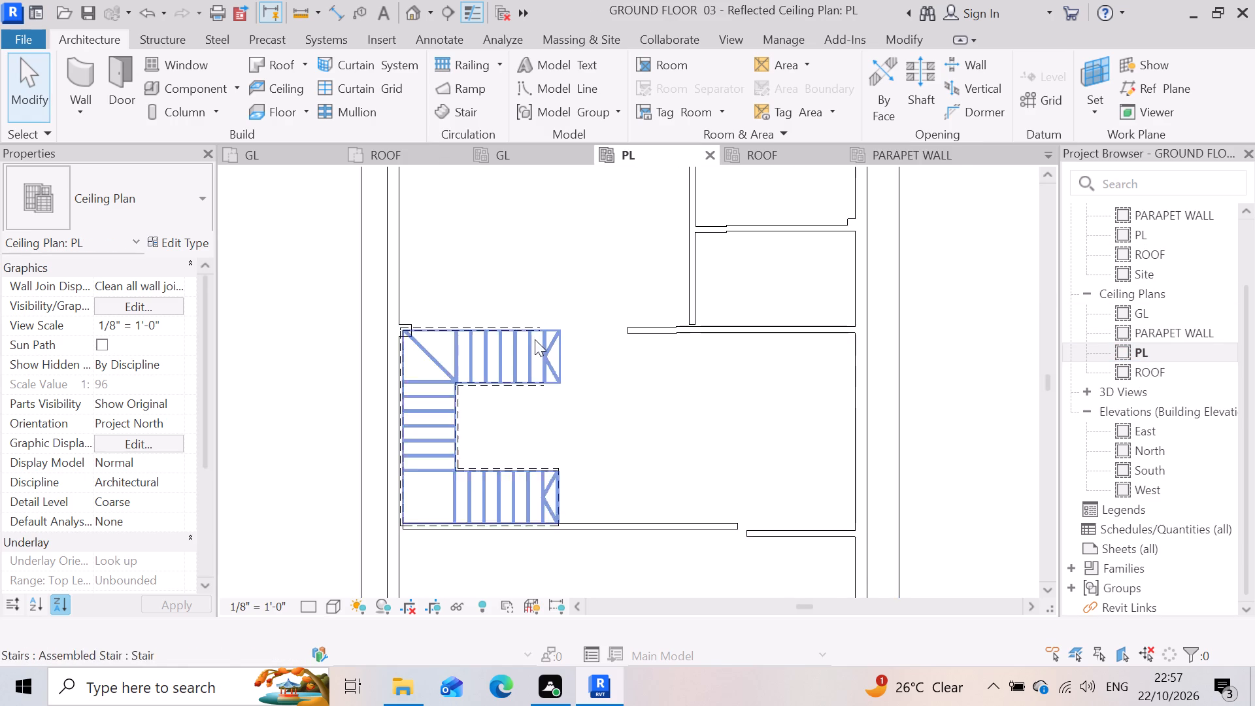
{"action": "scroll", "coordinate": [535, 340], "scroll_direction": "up", "scroll_amount": 8}
{"action": "scroll", "coordinate": [721, 284], "scroll_direction": "down", "scroll_amount": 12}
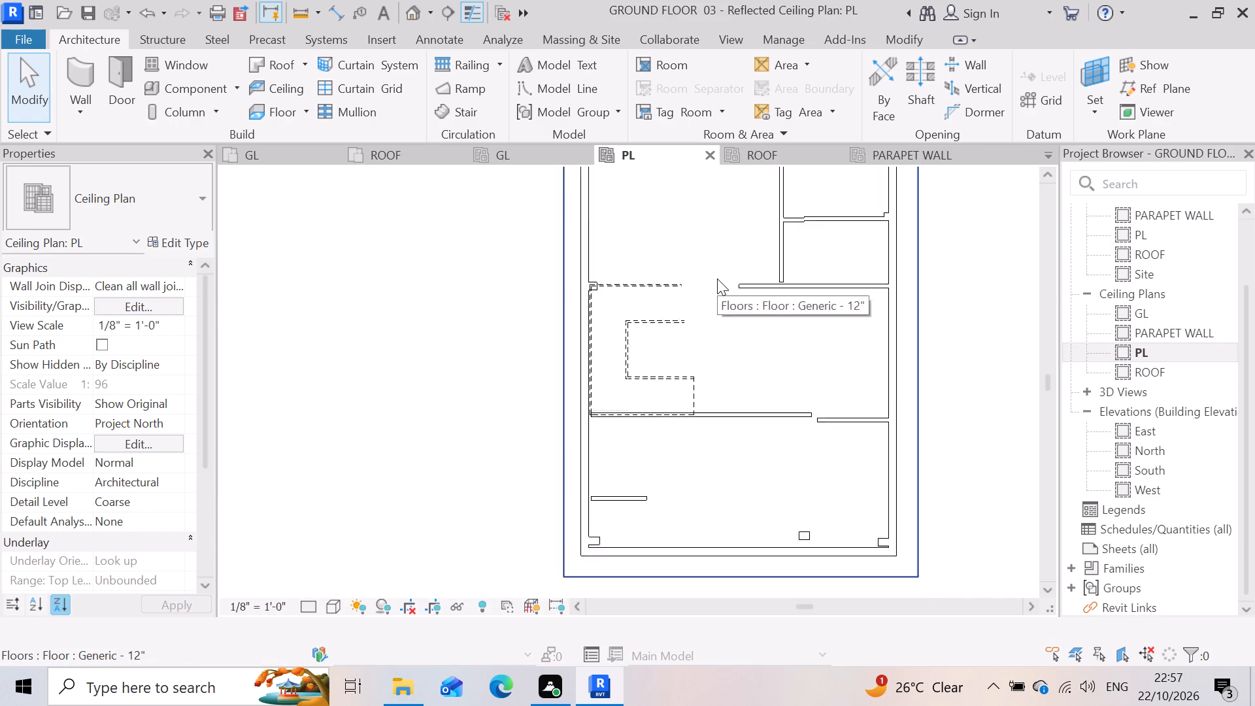
{"action": "scroll", "coordinate": [715, 280], "scroll_direction": "down", "scroll_amount": 3}
{"action": "scroll", "coordinate": [777, 369], "scroll_direction": "up", "scroll_amount": 7}
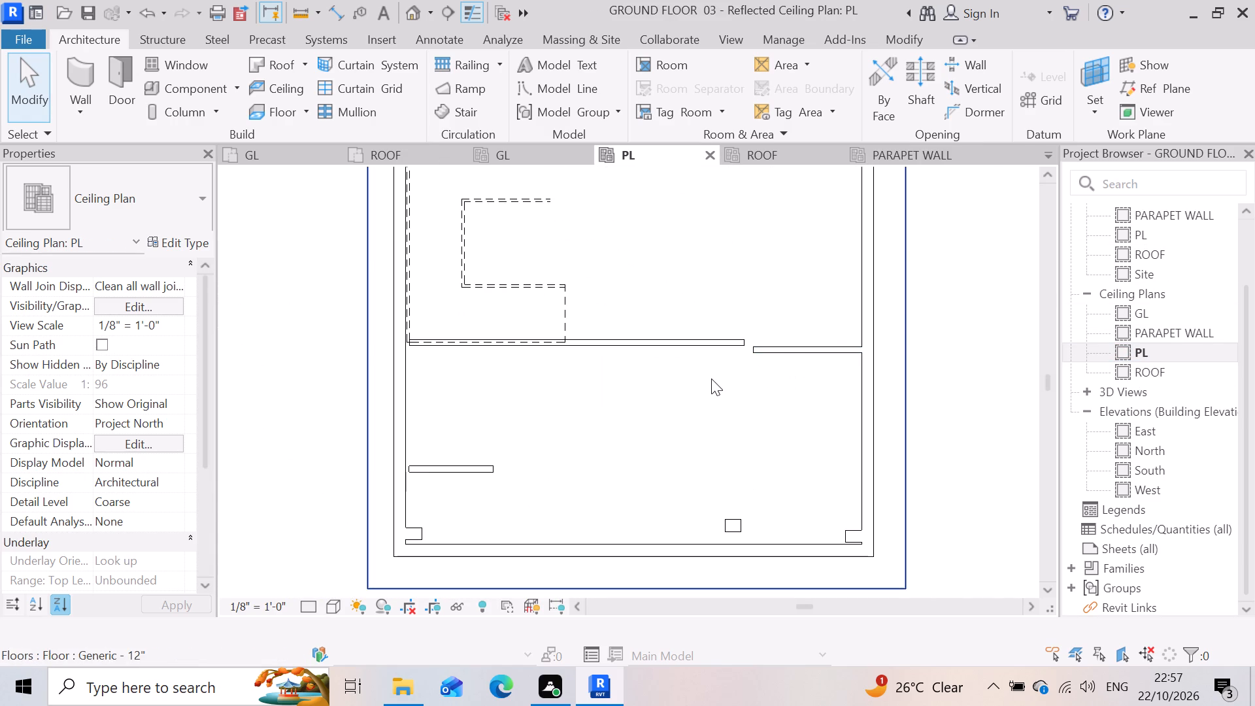
{"action": "scroll", "coordinate": [711, 353], "scroll_direction": "up", "scroll_amount": 4}
{"action": "scroll", "coordinate": [712, 353], "scroll_direction": "down", "scroll_amount": 8}
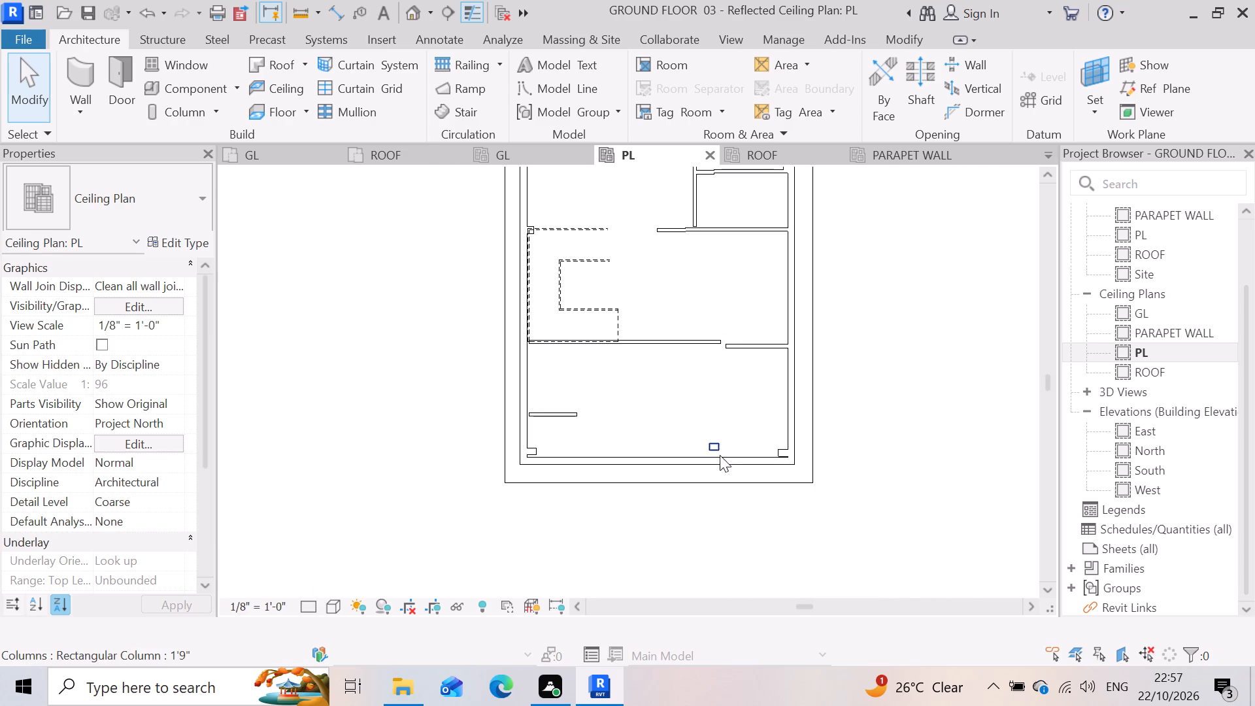
{"action": "scroll", "coordinate": [686, 466], "scroll_direction": "up", "scroll_amount": 3}
{"action": "scroll", "coordinate": [575, 460], "scroll_direction": "up", "scroll_amount": 5}
{"action": "scroll", "coordinate": [461, 440], "scroll_direction": "up", "scroll_amount": 4}
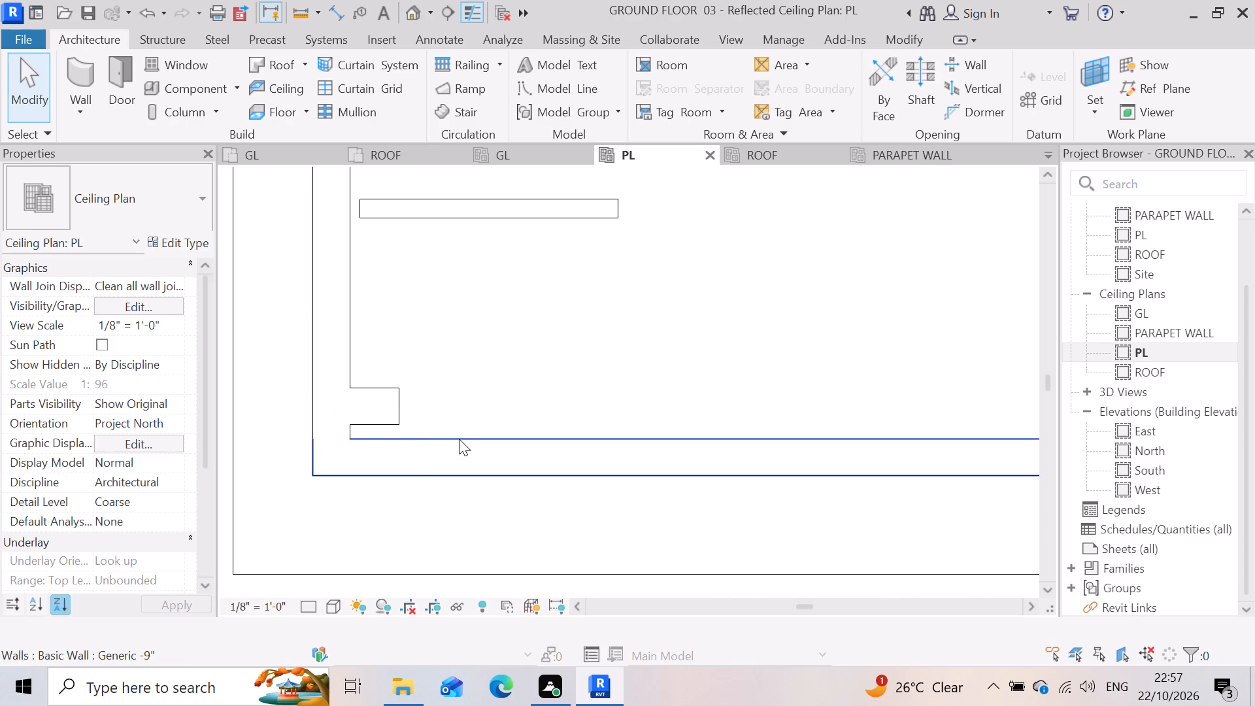
{"action": "scroll", "coordinate": [428, 446], "scroll_direction": "down", "scroll_amount": 5}
{"action": "scroll", "coordinate": [462, 350], "scroll_direction": "down", "scroll_amount": 4}
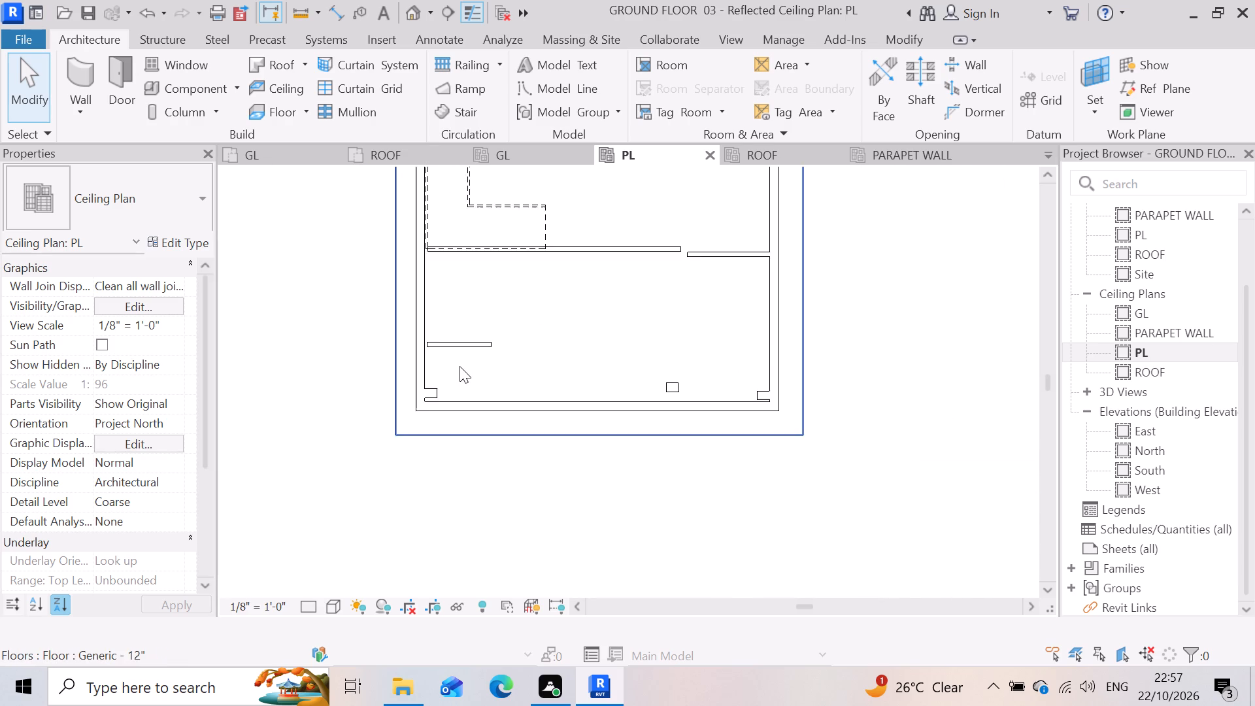
Check the overall layout in the PL ceiling plan, and look through the GL and ROOF floor plans and the GL ceiling plan.
{"action": "scroll", "coordinate": [460, 366], "scroll_direction": "down", "scroll_amount": 6}
{"action": "scroll", "coordinate": [587, 442], "scroll_direction": "down", "scroll_amount": 5}
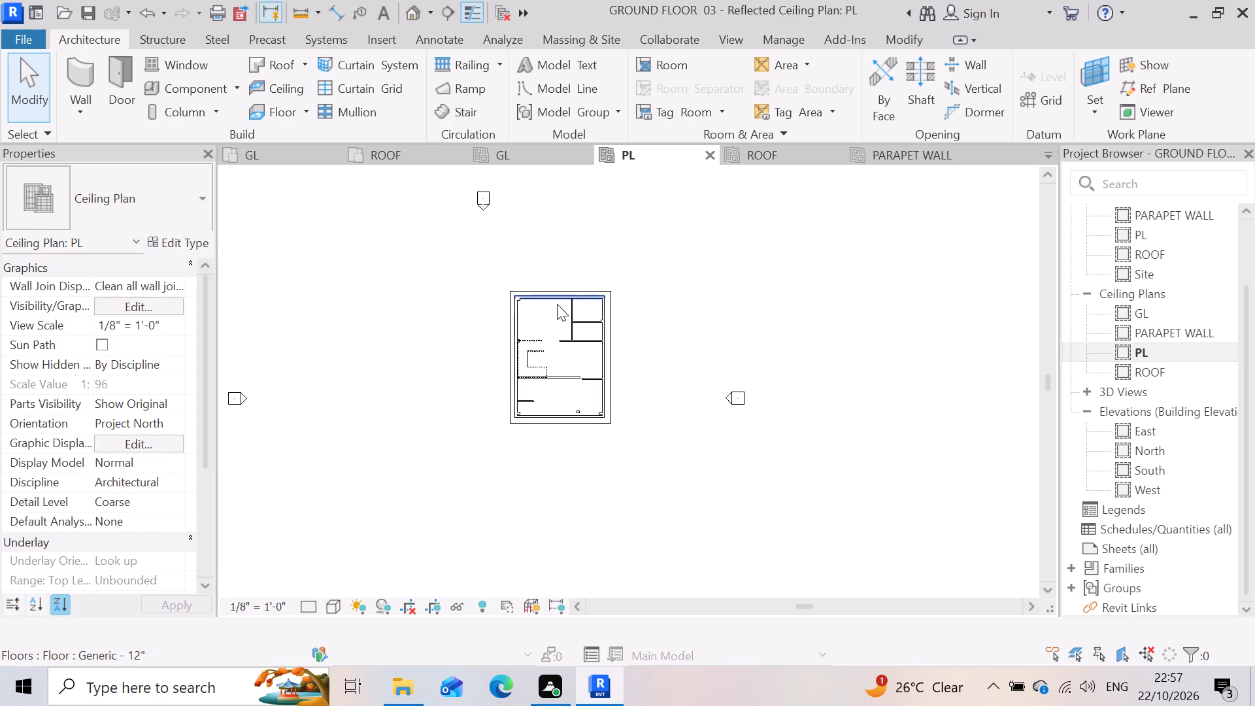
{"action": "scroll", "coordinate": [557, 304], "scroll_direction": "up", "scroll_amount": 4}
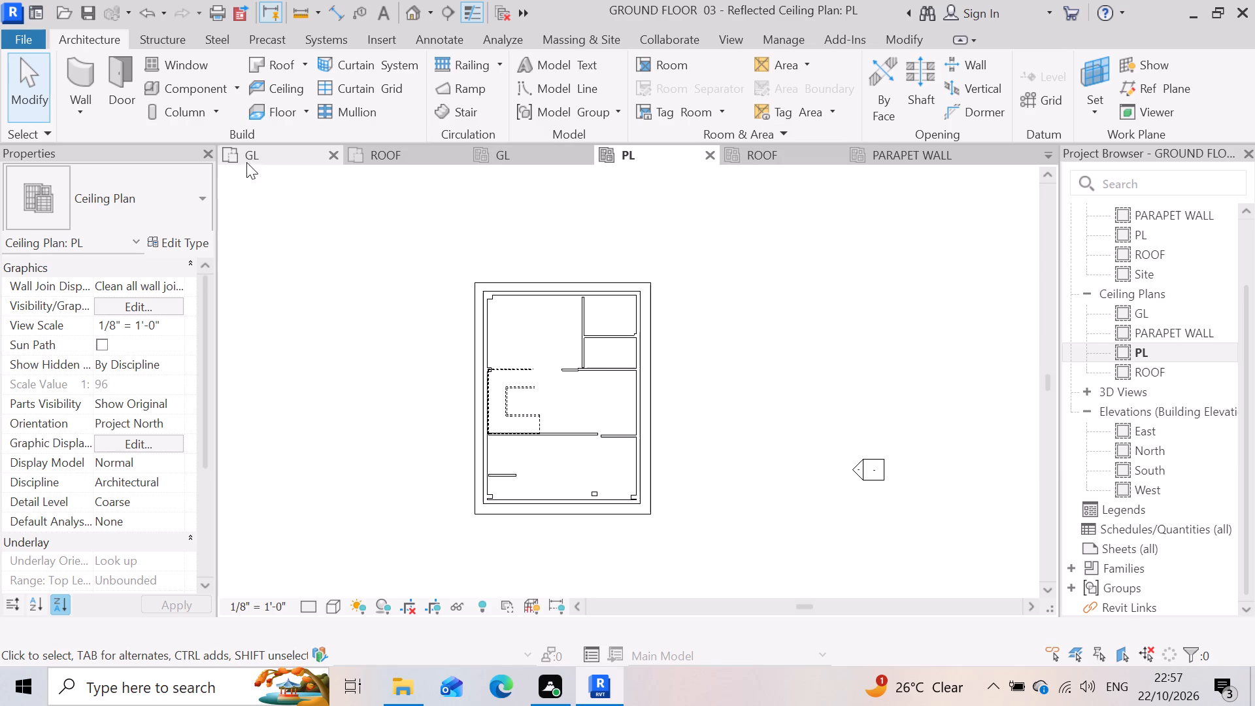
{"action": "left_click", "coordinate": [278, 156]}
{"action": "left_click", "coordinate": [408, 154]}
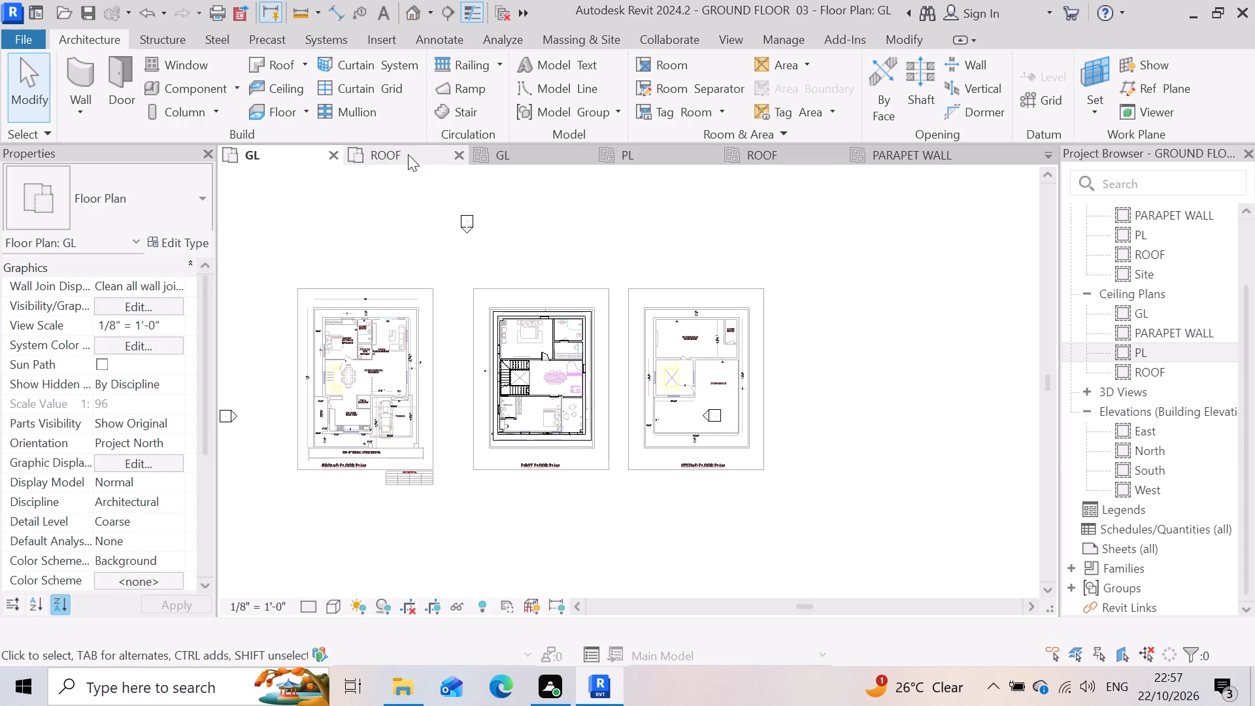
{"action": "left_click", "coordinate": [549, 155]}
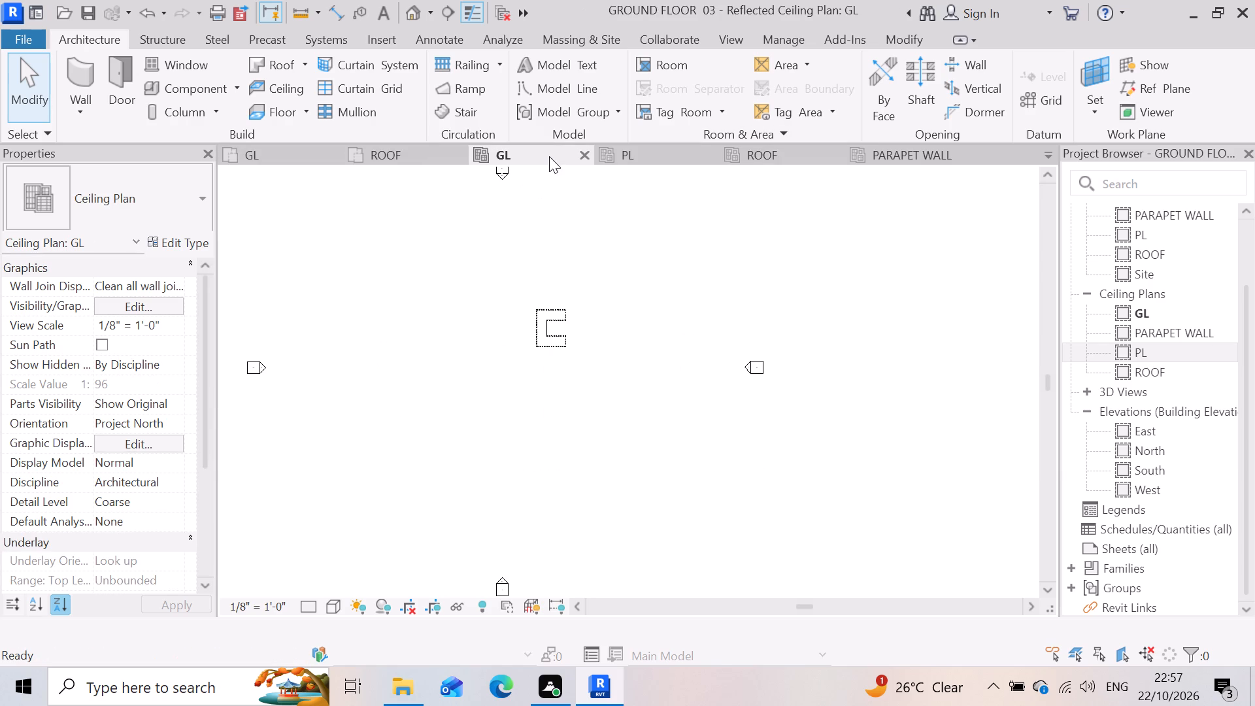
Close the PARAPET WALL ceiling plan and the ROOF floor plan views.
{"action": "left_click", "coordinate": [996, 152]}
{"action": "left_click", "coordinate": [932, 156]}
{"action": "double_click", "coordinate": [974, 156]}
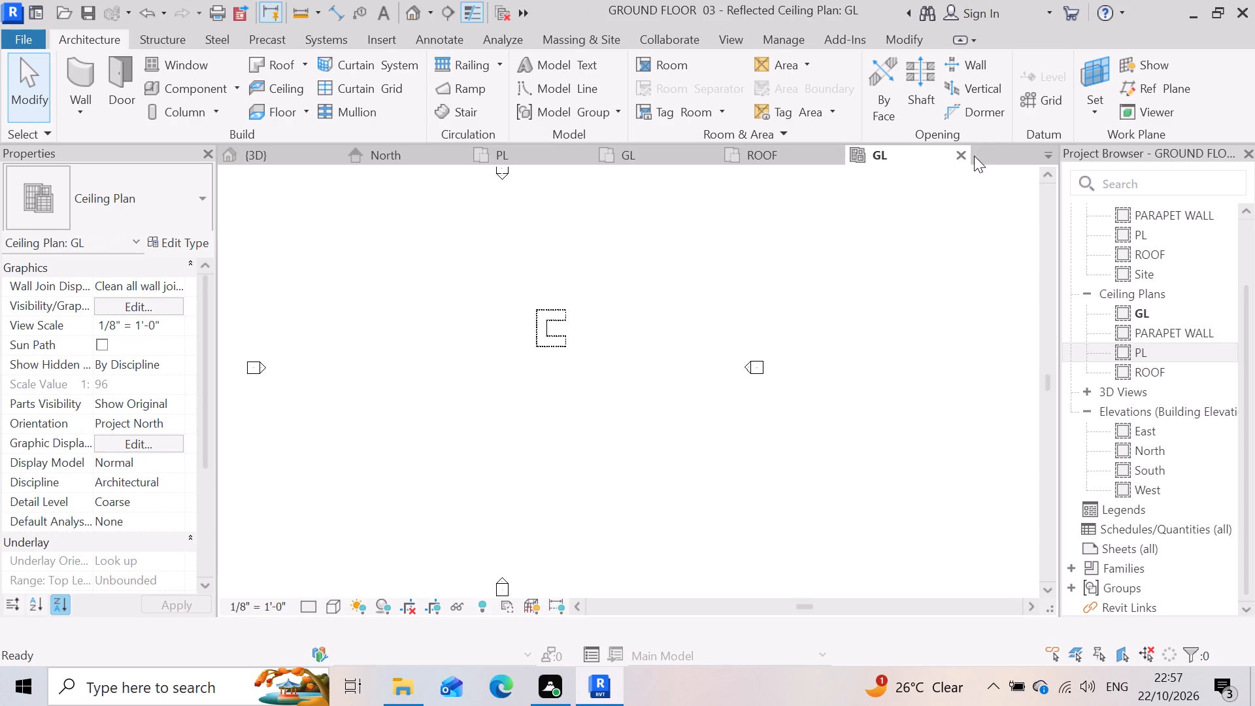
{"action": "left_click", "coordinate": [815, 154]}
{"action": "double_click", "coordinate": [831, 160]}
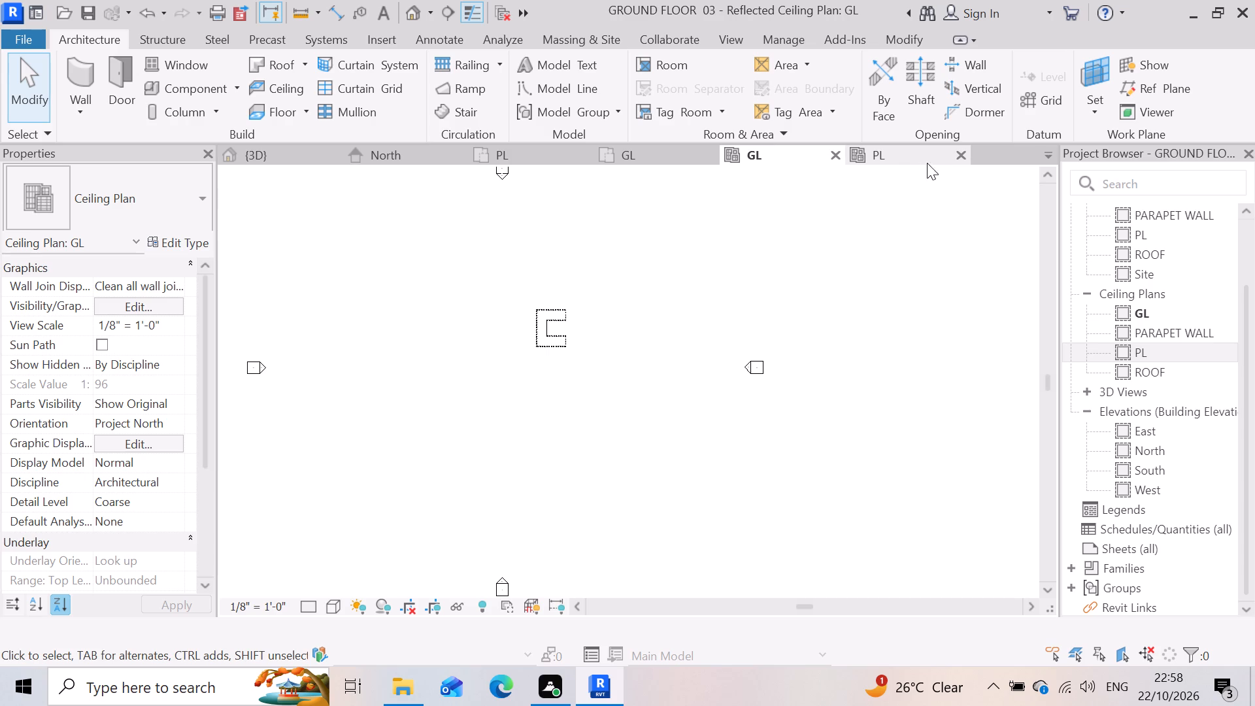
Examine the PL ceiling plan and the ROOF, PL and PARAPET WALL floor plans for model elements.
{"action": "double_click", "coordinate": [953, 153]}
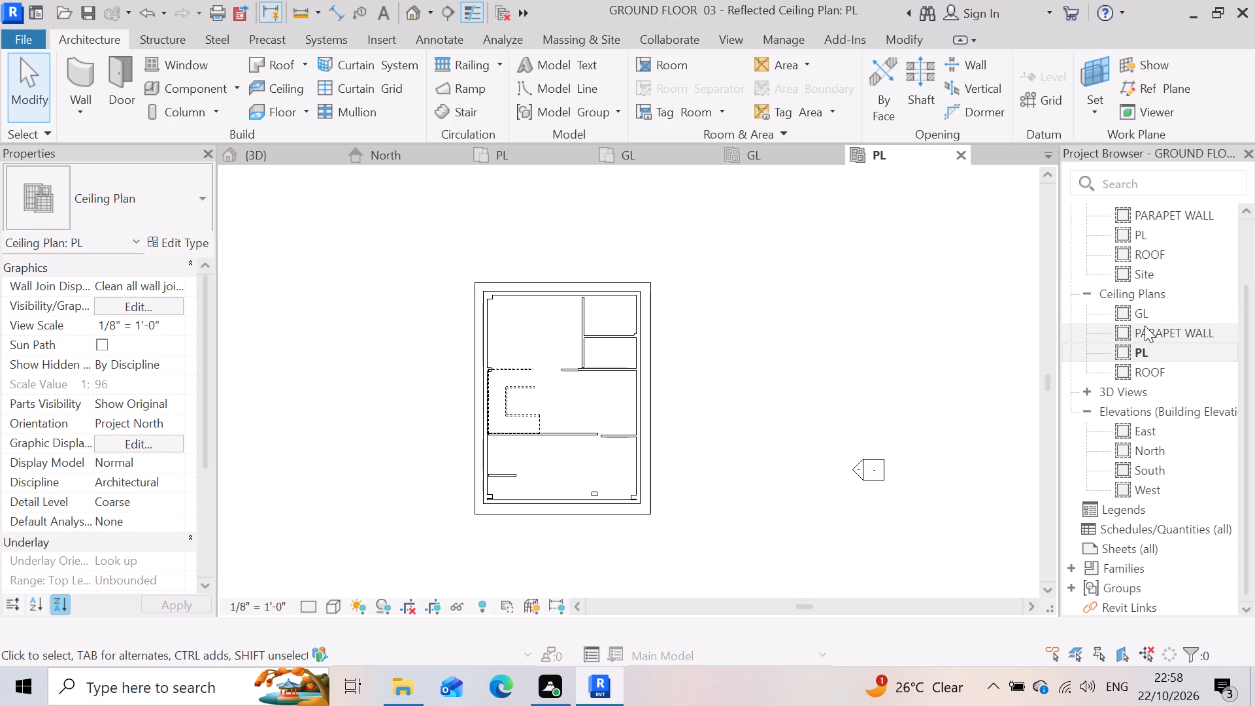
{"action": "double_click", "coordinate": [1141, 261]}
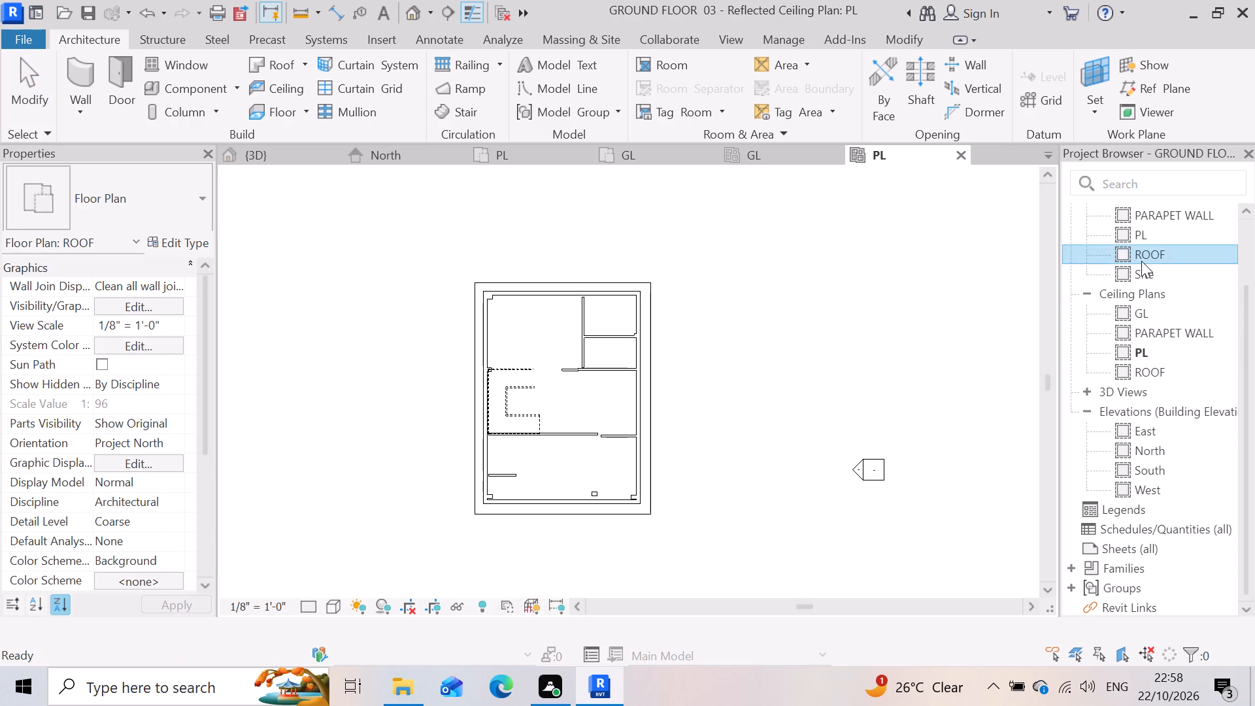
{"action": "double_click", "coordinate": [1159, 232]}
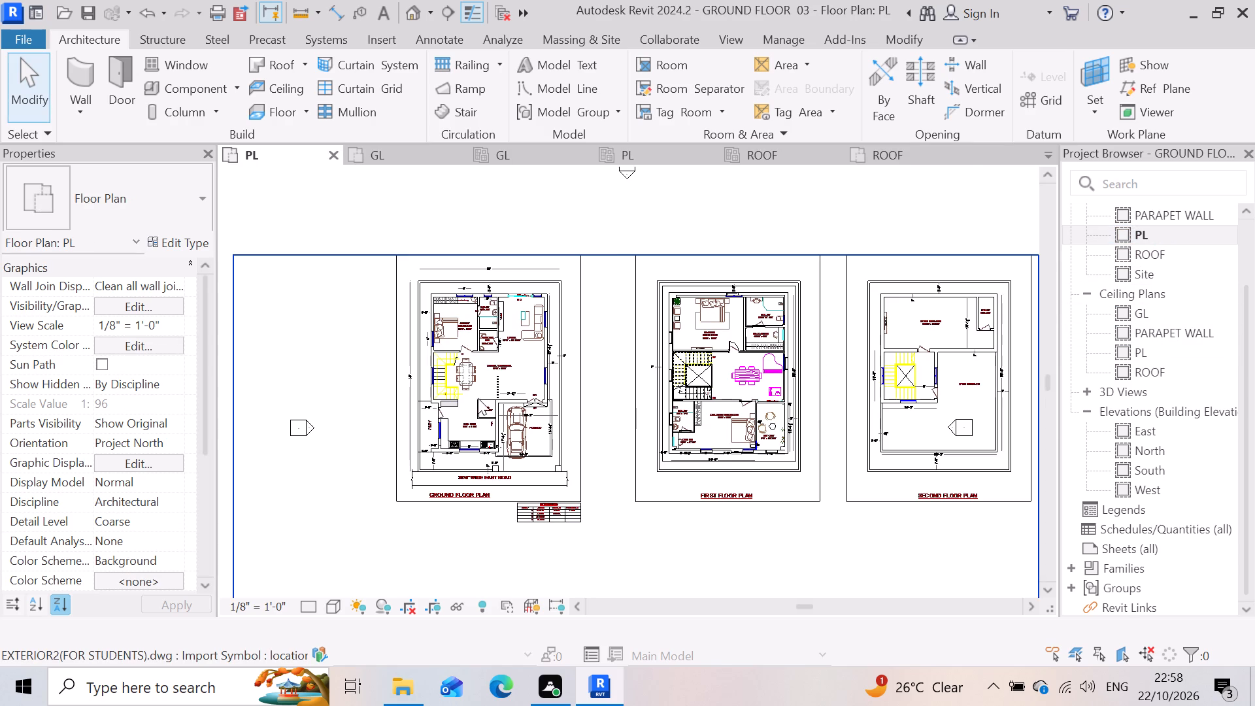
{"action": "scroll", "coordinate": [478, 396], "scroll_direction": "down", "scroll_amount": 3}
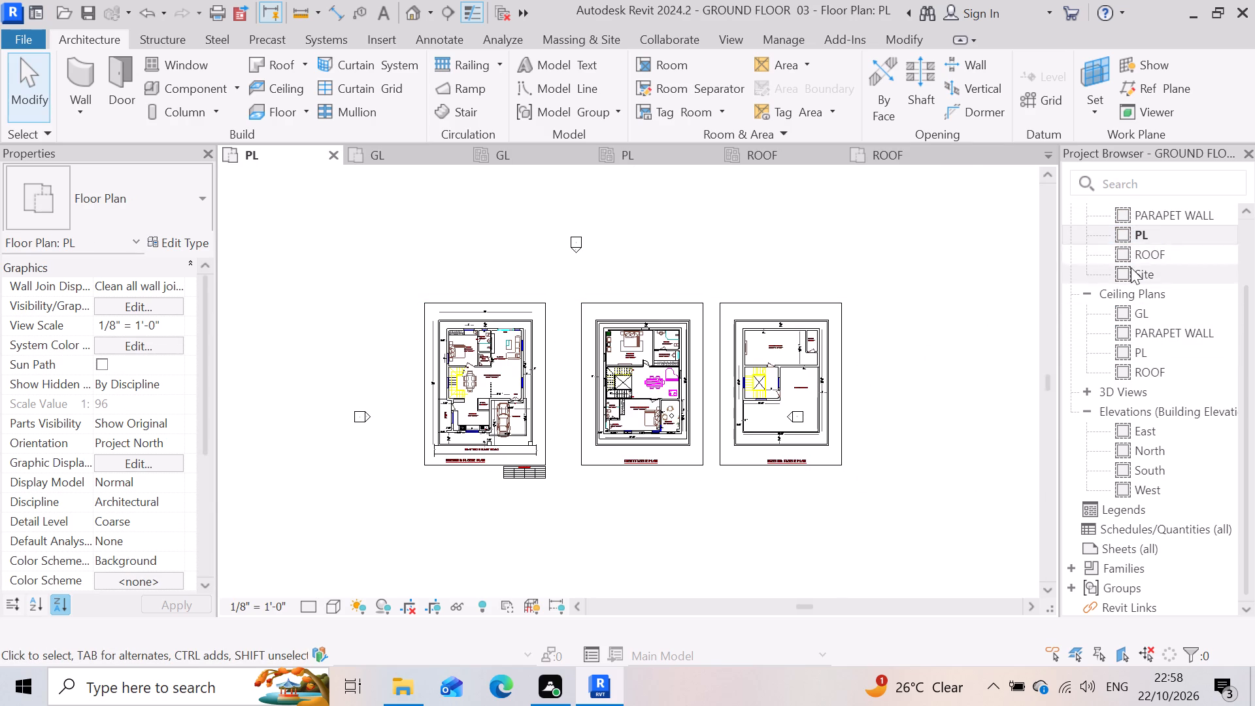
{"action": "double_click", "coordinate": [1170, 210]}
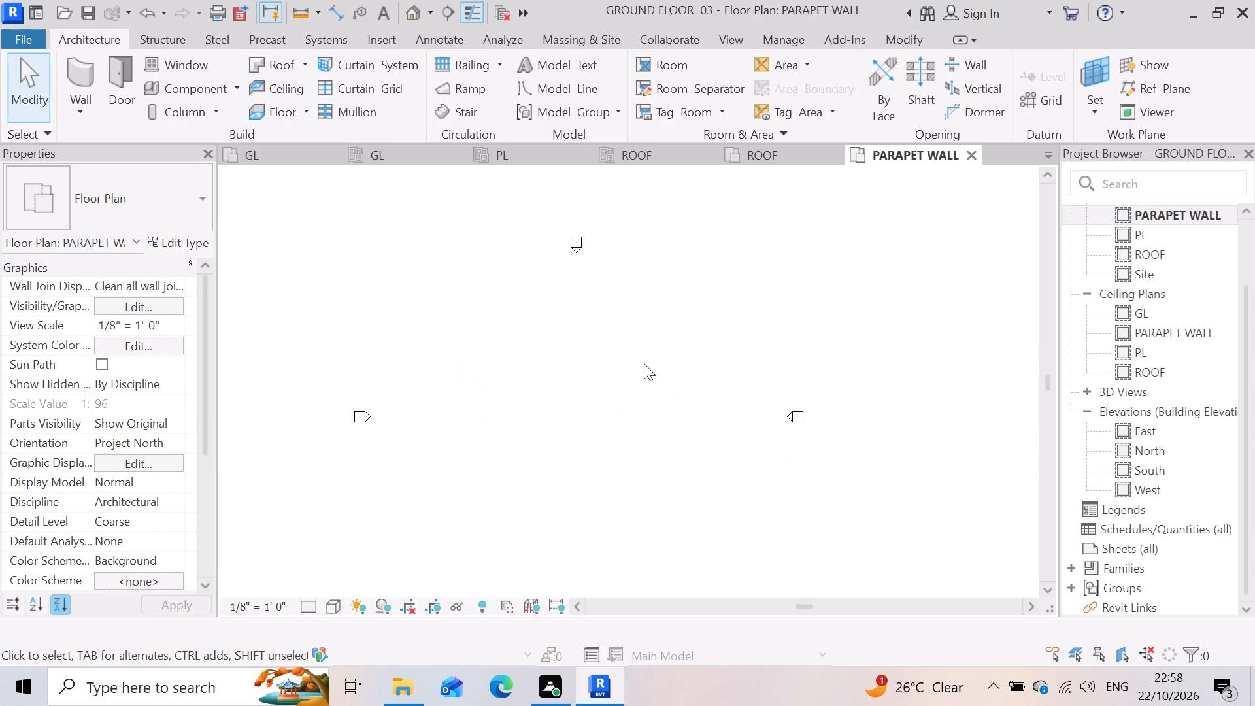
{"action": "scroll", "coordinate": [683, 296], "scroll_direction": "down", "scroll_amount": 5}
{"action": "scroll", "coordinate": [714, 375], "scroll_direction": "up", "scroll_amount": 3}
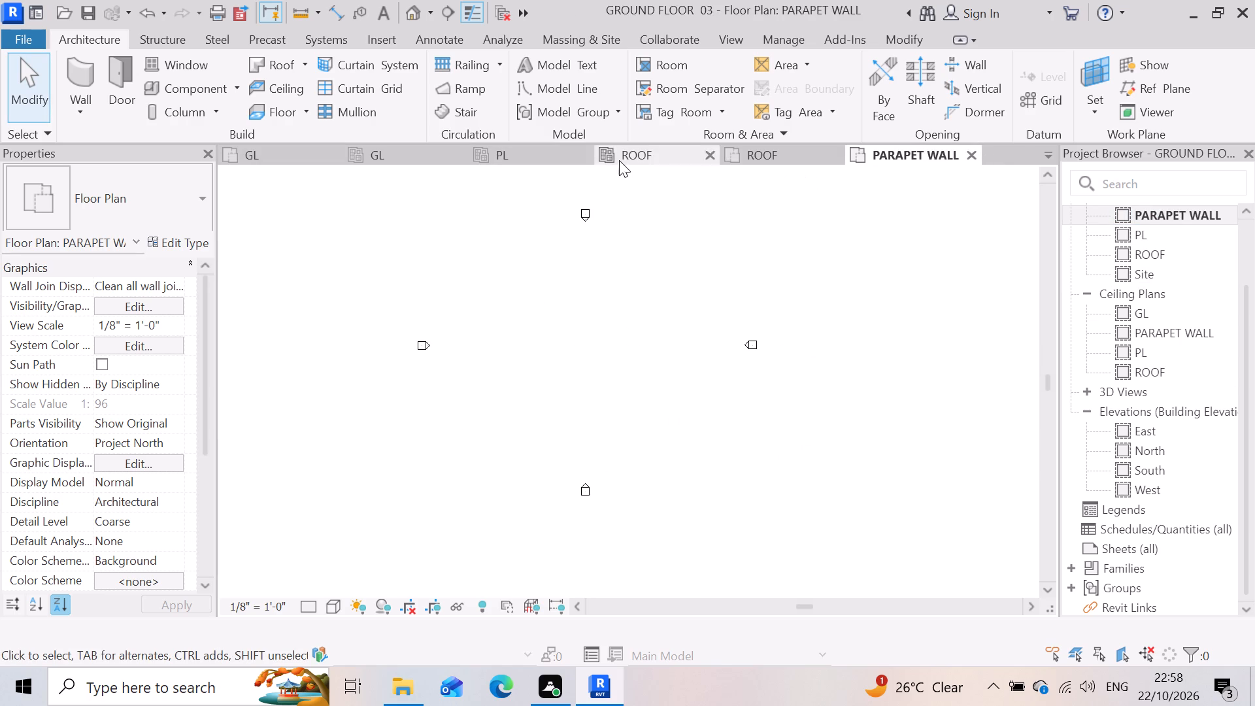
Close the GL, PL and ROOF ceiling plans and the PARAPET WALL and ROOF floor plans.
{"action": "double_click", "coordinate": [456, 152]}
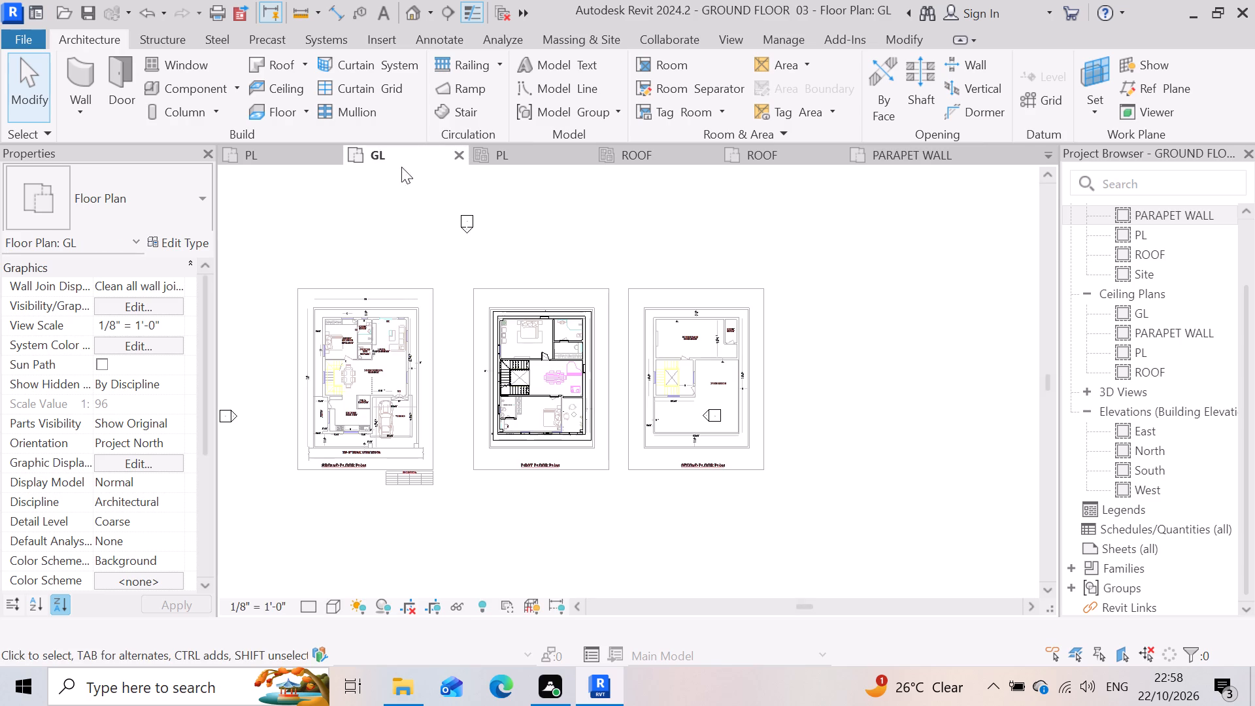
{"action": "double_click", "coordinate": [587, 158]}
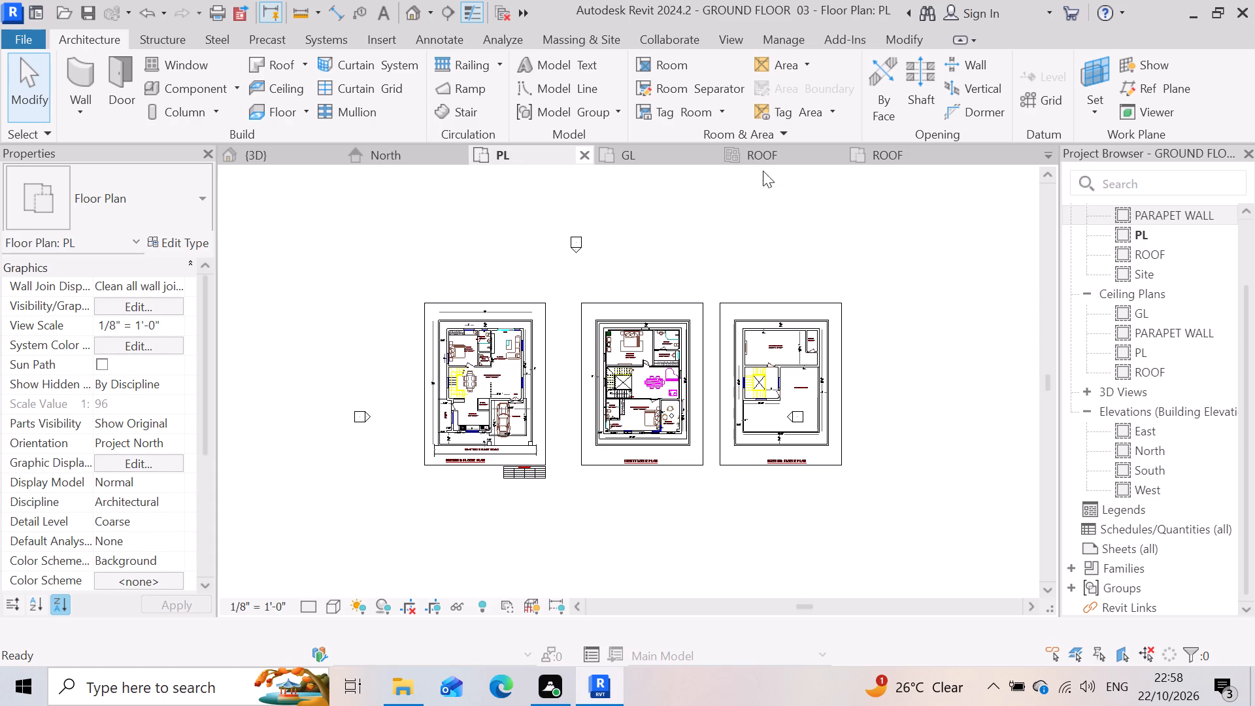
{"action": "double_click", "coordinate": [831, 156]}
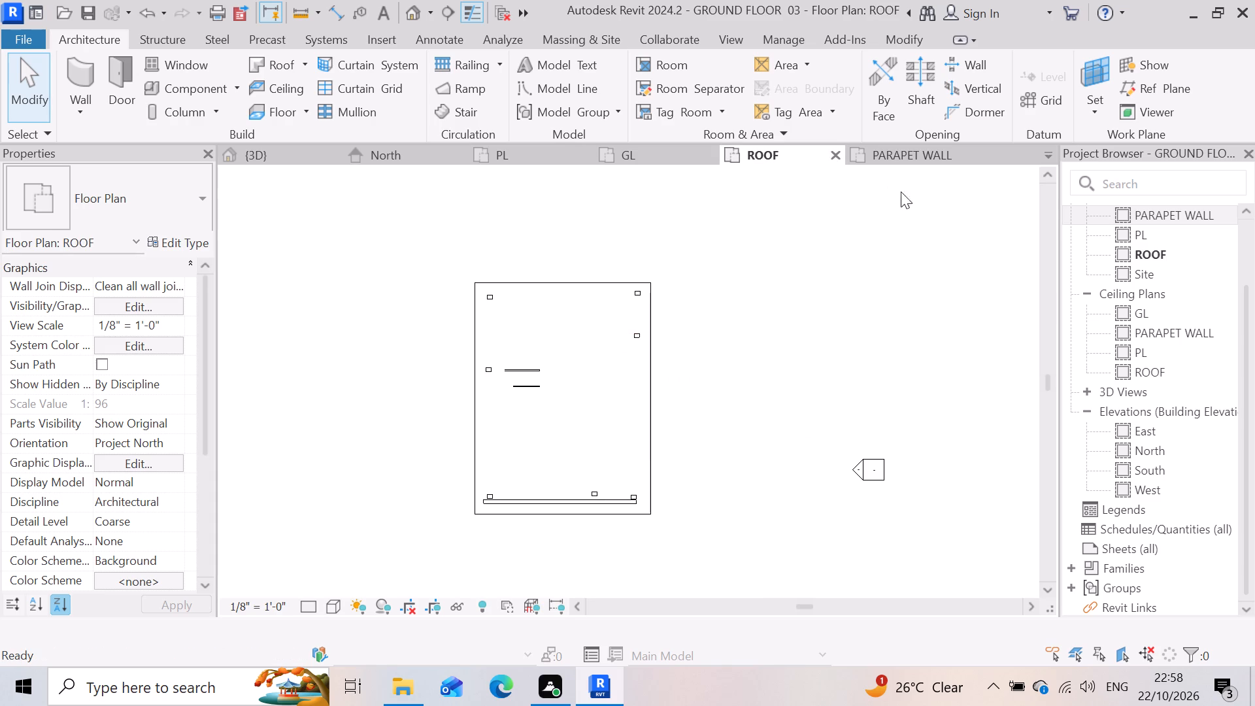
{"action": "double_click", "coordinate": [964, 160]}
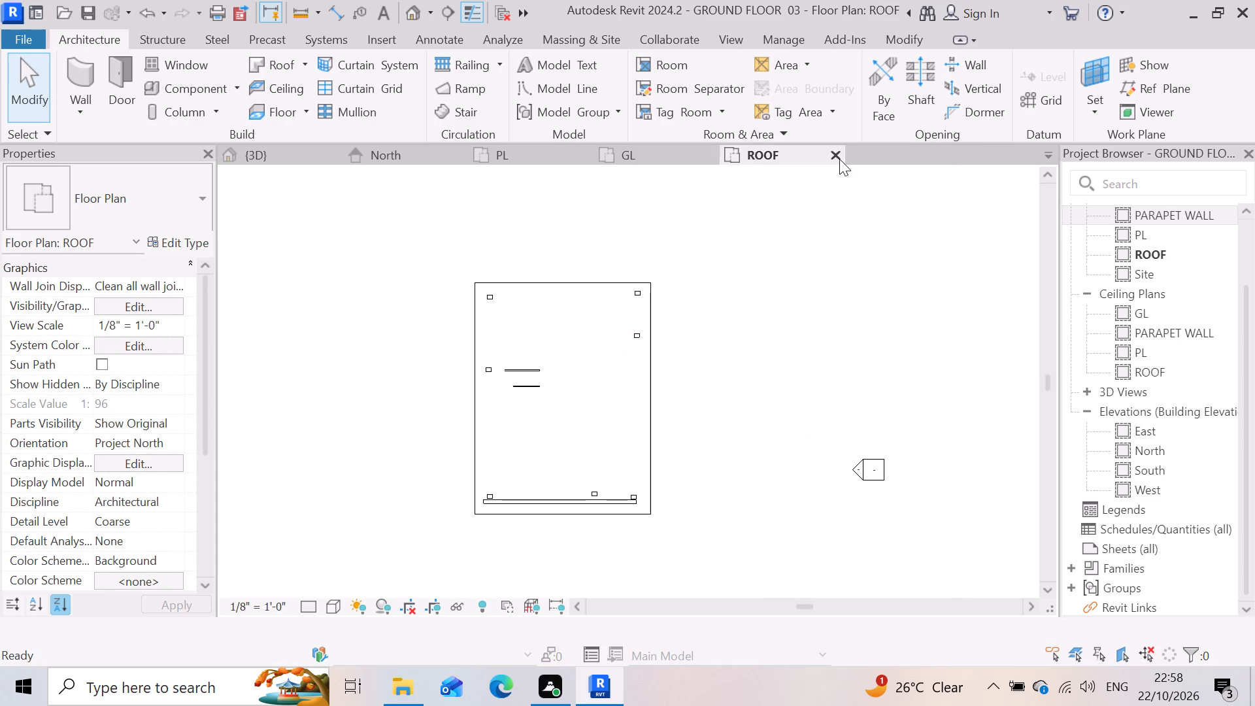
{"action": "double_click", "coordinate": [839, 159]}
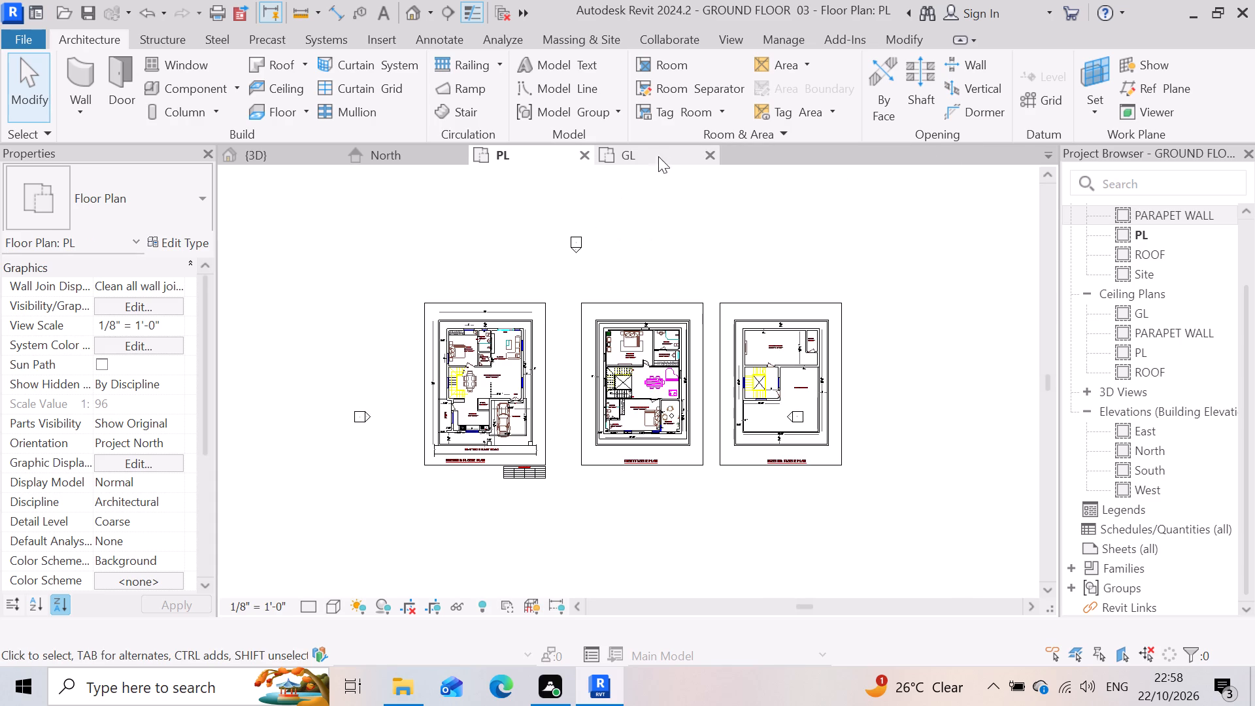
Examine the 3D model's roof columns, railings and both storeys' front windows and sliding doors, looking closely at the upper sliding door.
{"action": "scroll", "coordinate": [708, 273], "scroll_direction": "down", "scroll_amount": 3}
{"action": "left_click", "coordinate": [288, 166]}
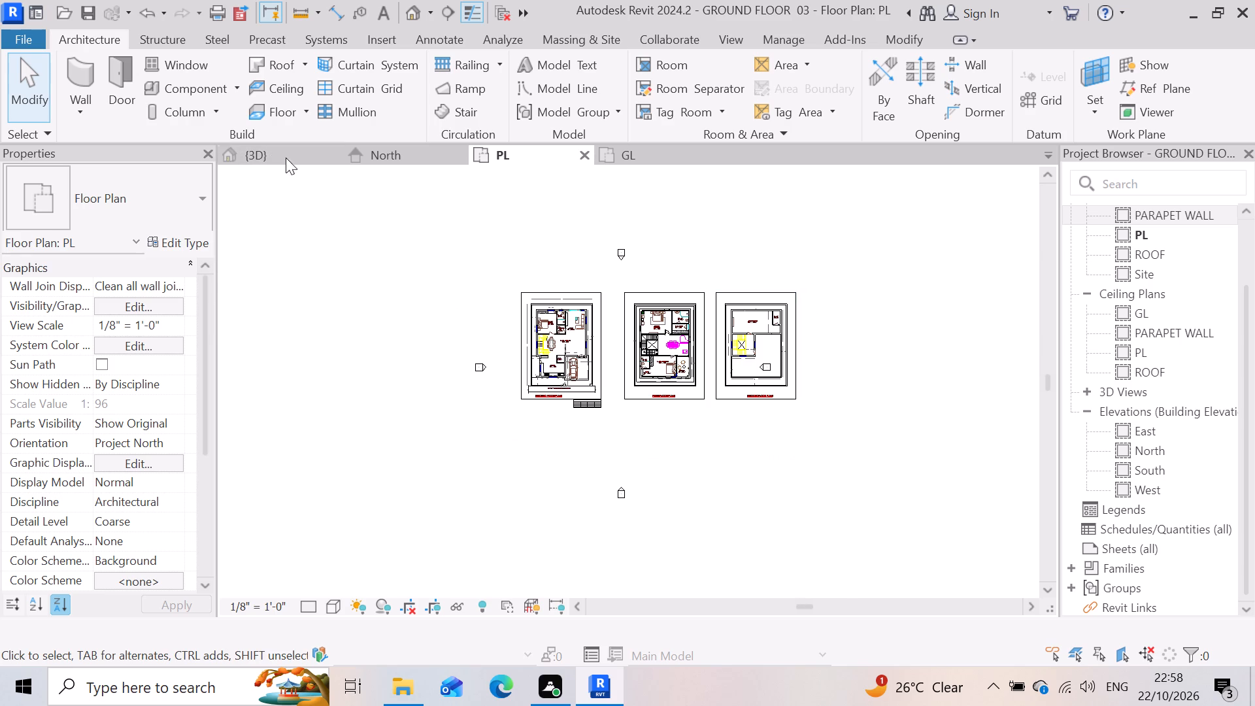
{"action": "left_click", "coordinate": [286, 150]}
{"action": "scroll", "coordinate": [472, 389], "scroll_direction": "up", "scroll_amount": 3}
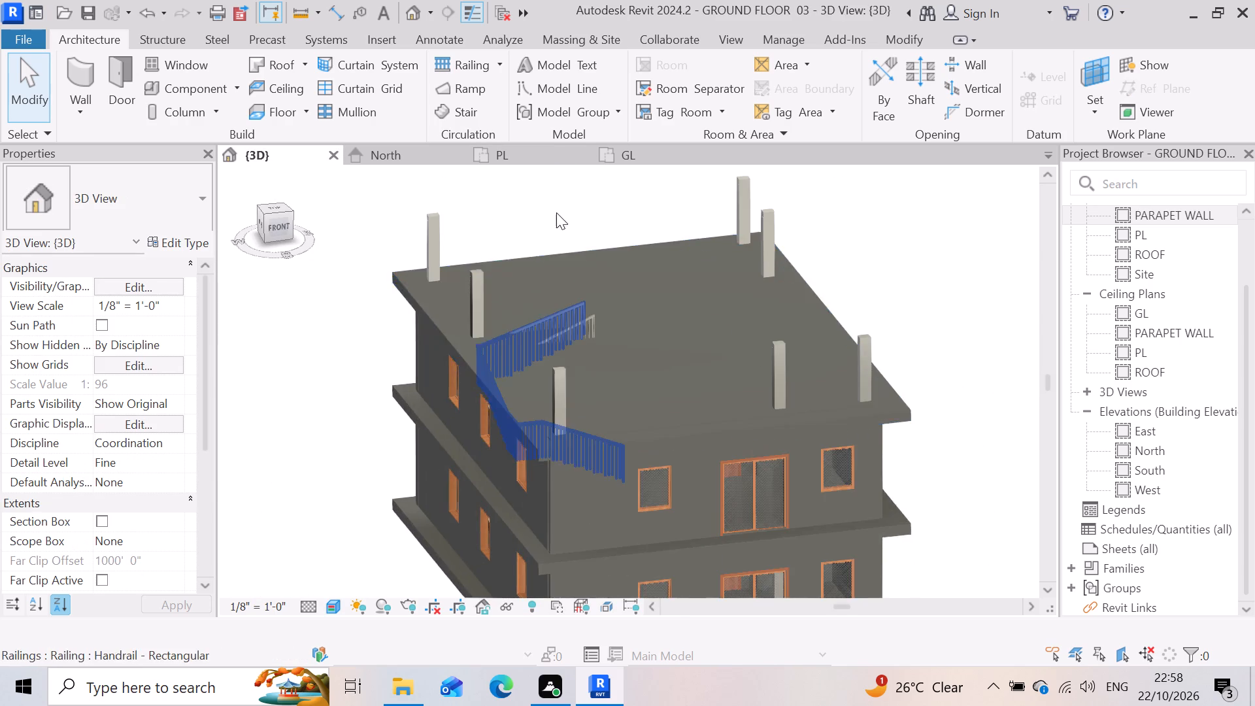
{"action": "scroll", "coordinate": [556, 212], "scroll_direction": "down", "scroll_amount": 4}
{"action": "scroll", "coordinate": [717, 412], "scroll_direction": "up", "scroll_amount": 4}
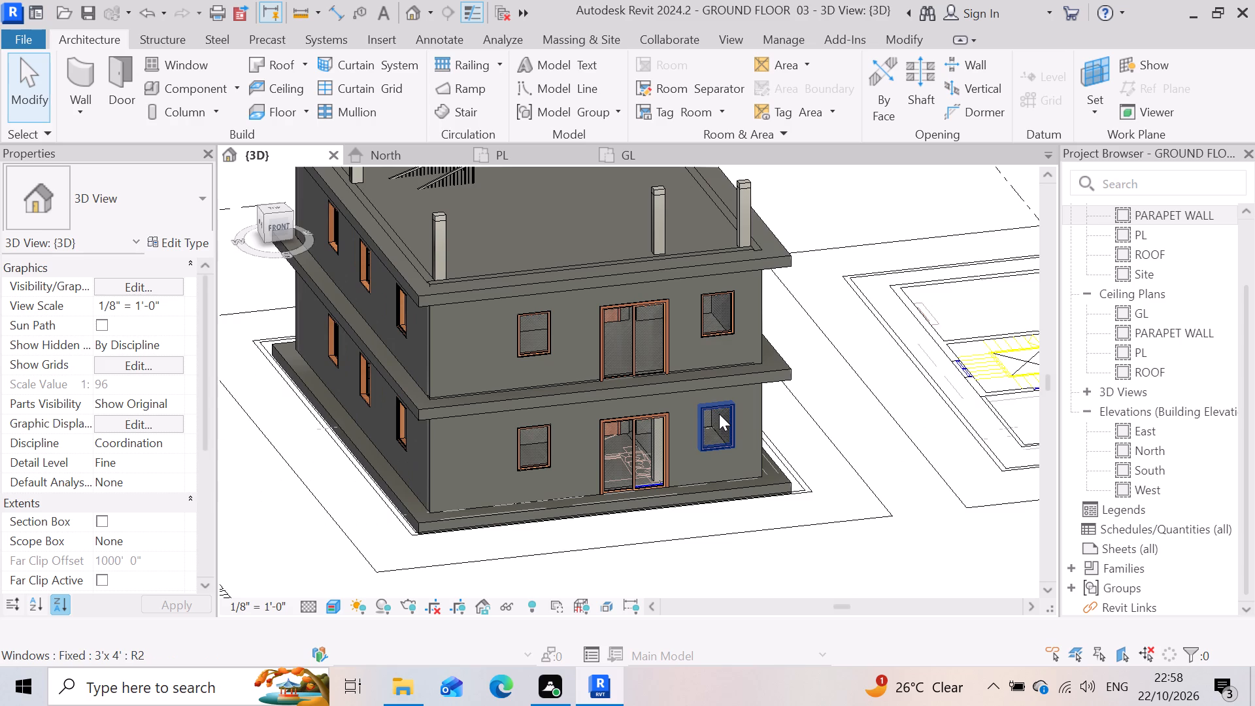
{"action": "scroll", "coordinate": [611, 411], "scroll_direction": "up", "scroll_amount": 3}
{"action": "scroll", "coordinate": [622, 261], "scroll_direction": "up", "scroll_amount": 3}
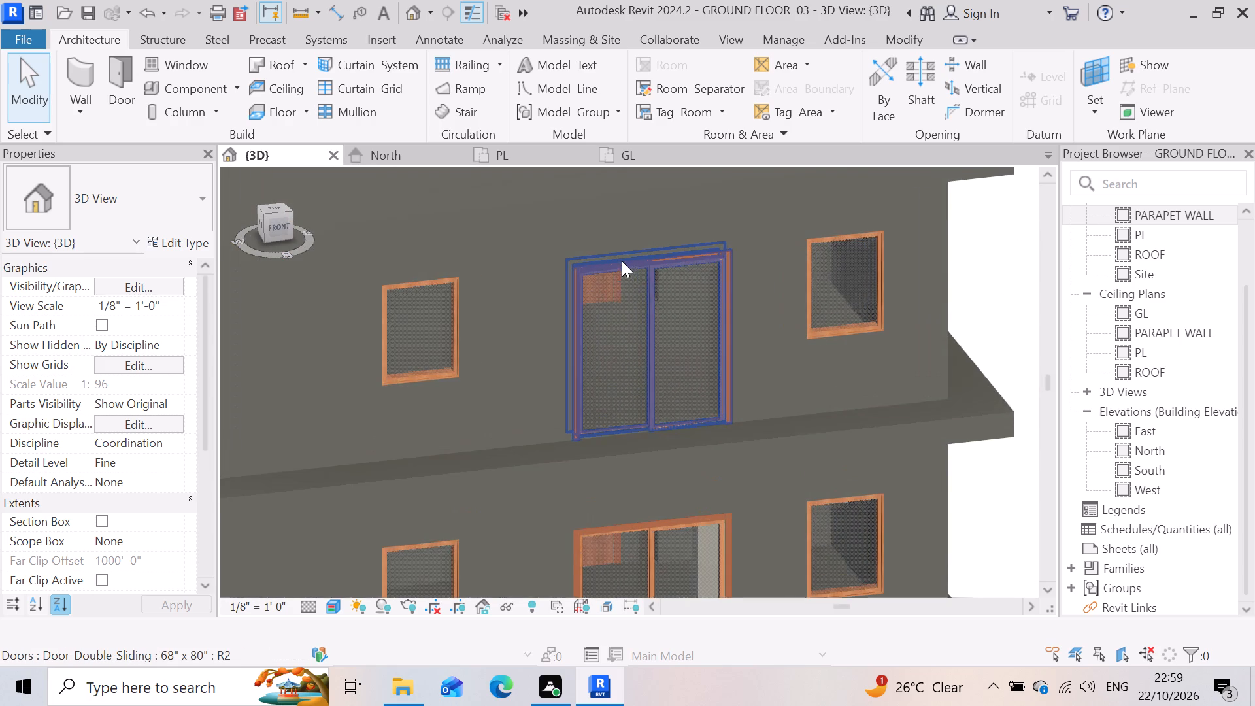
{"action": "scroll", "coordinate": [624, 277], "scroll_direction": "up", "scroll_amount": 7}
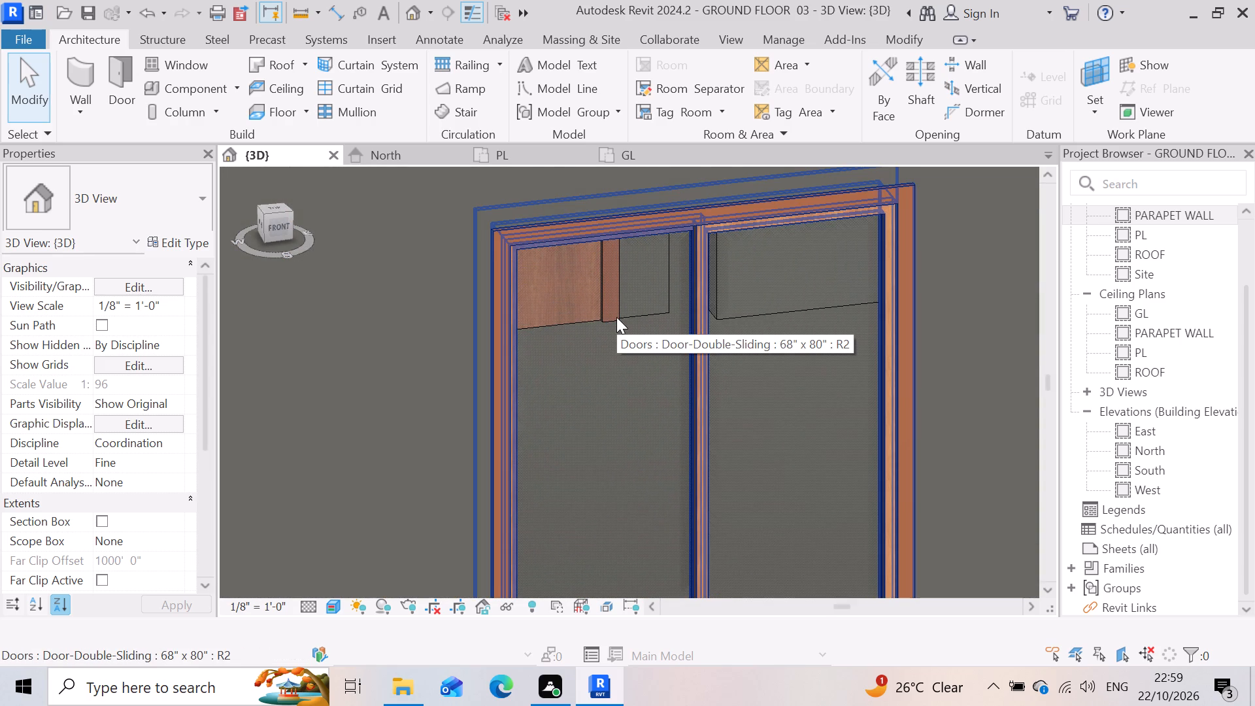
{"action": "scroll", "coordinate": [616, 317], "scroll_direction": "down", "scroll_amount": 13}
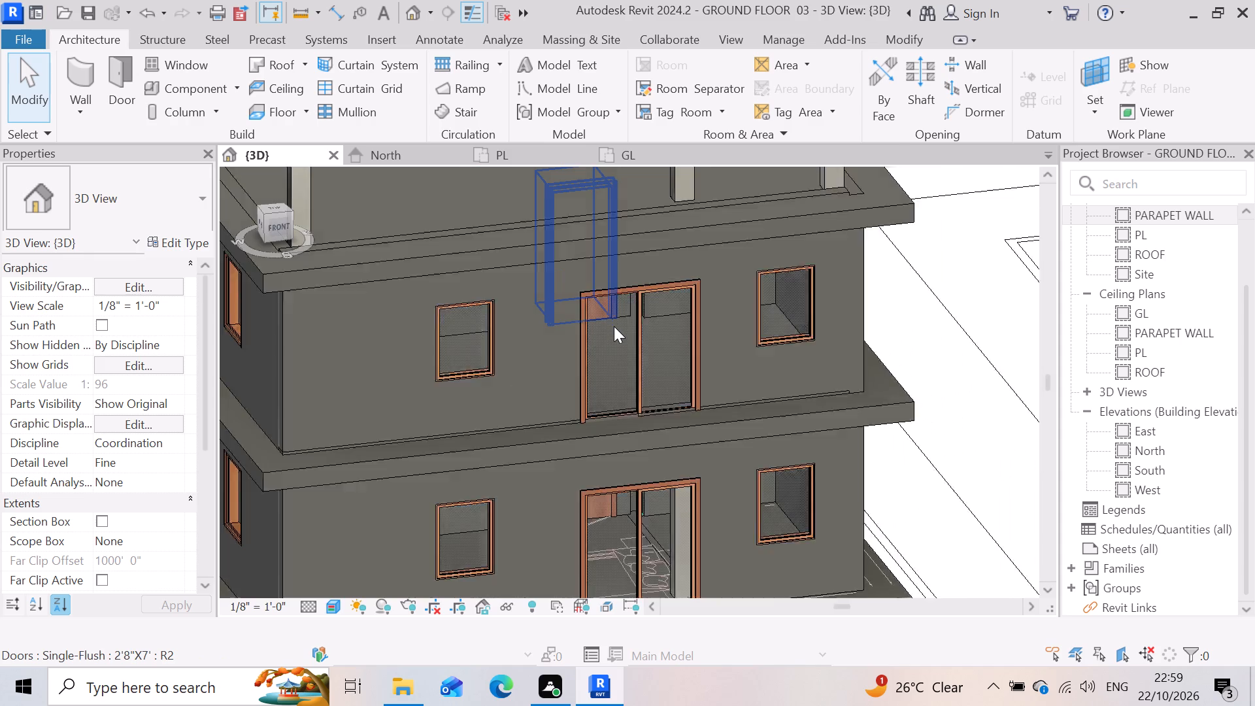
{"action": "scroll", "coordinate": [605, 356], "scroll_direction": "down", "scroll_amount": 3}
{"action": "scroll", "coordinate": [762, 443], "scroll_direction": "down", "scroll_amount": 4}
{"action": "scroll", "coordinate": [659, 350], "scroll_direction": "up", "scroll_amount": 7}
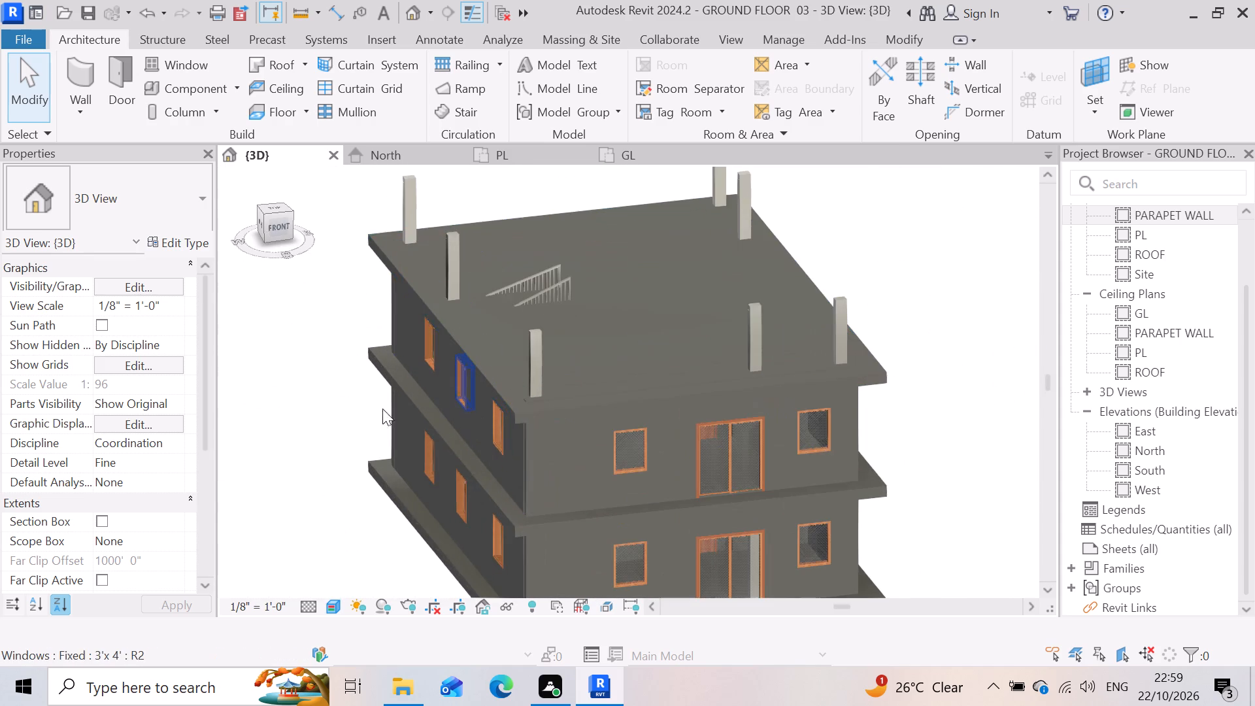
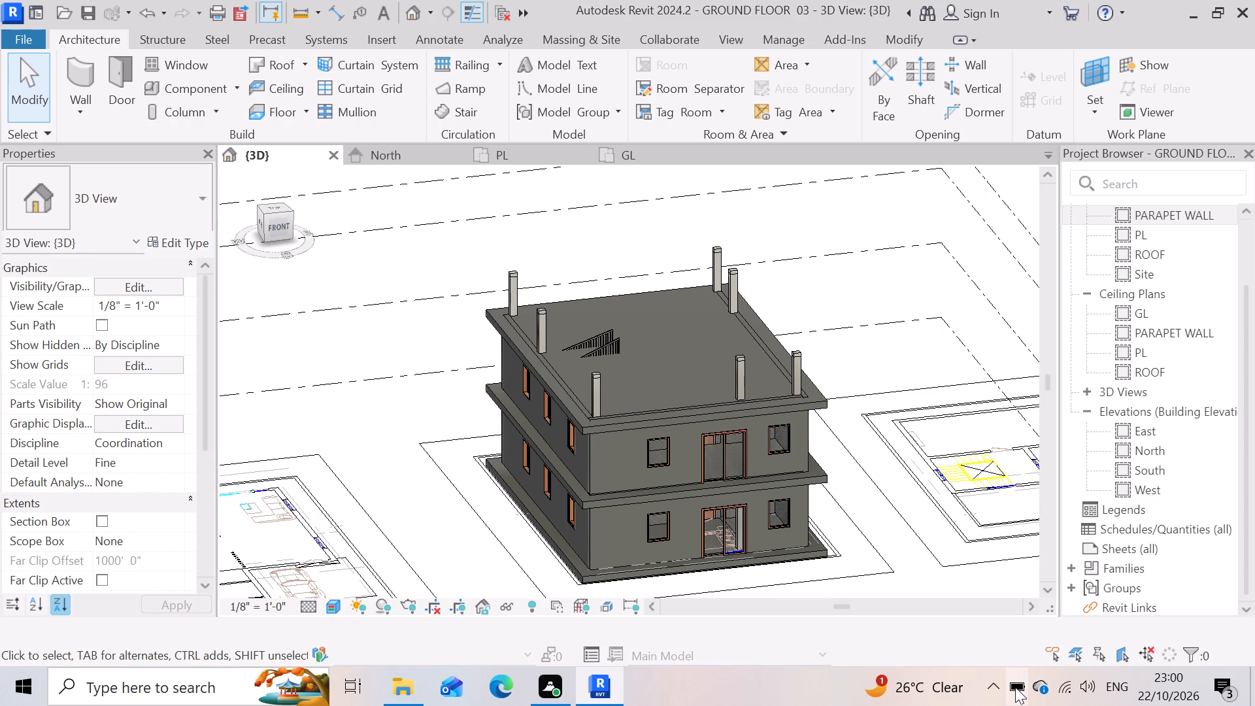
Examine the two-storey 3D model's roof slab, columns, railings and front openings at close and overall range.
{"action": "scroll", "coordinate": [711, 412], "scroll_direction": "up", "scroll_amount": 2}
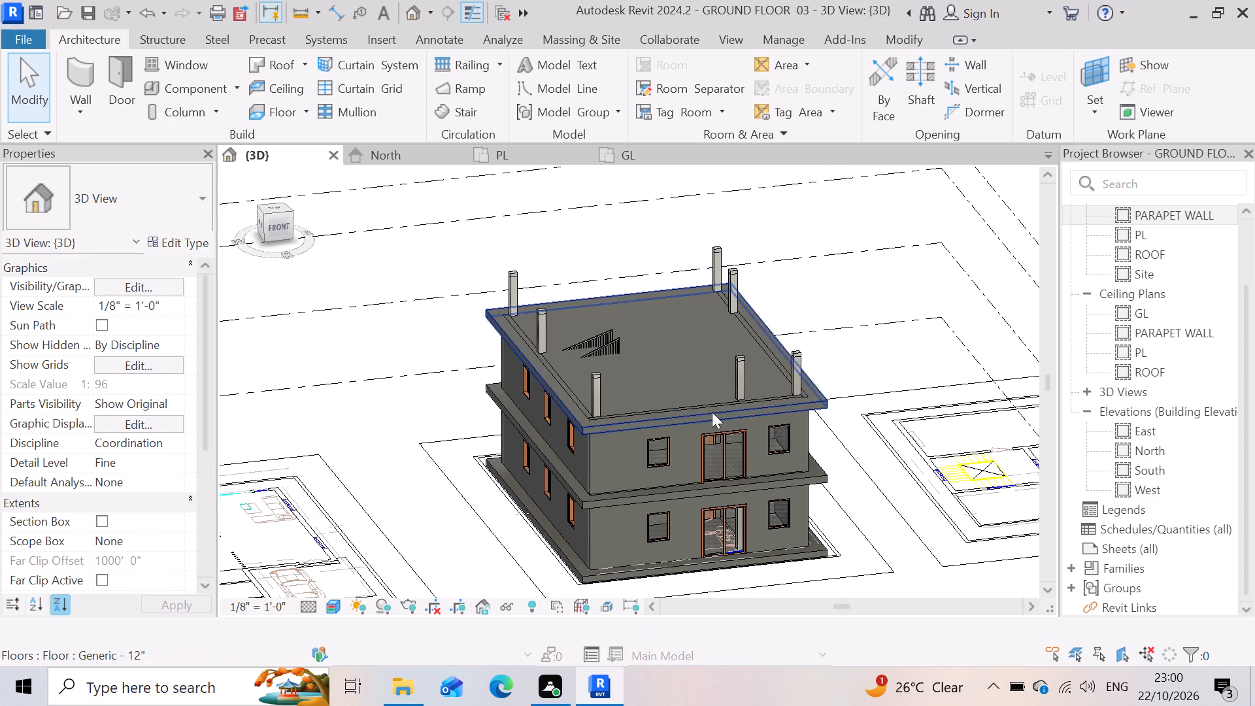
{"action": "scroll", "coordinate": [712, 412], "scroll_direction": "up", "scroll_amount": 1}
{"action": "scroll", "coordinate": [589, 344], "scroll_direction": "up", "scroll_amount": 5}
{"action": "scroll", "coordinate": [438, 350], "scroll_direction": "down", "scroll_amount": 8}
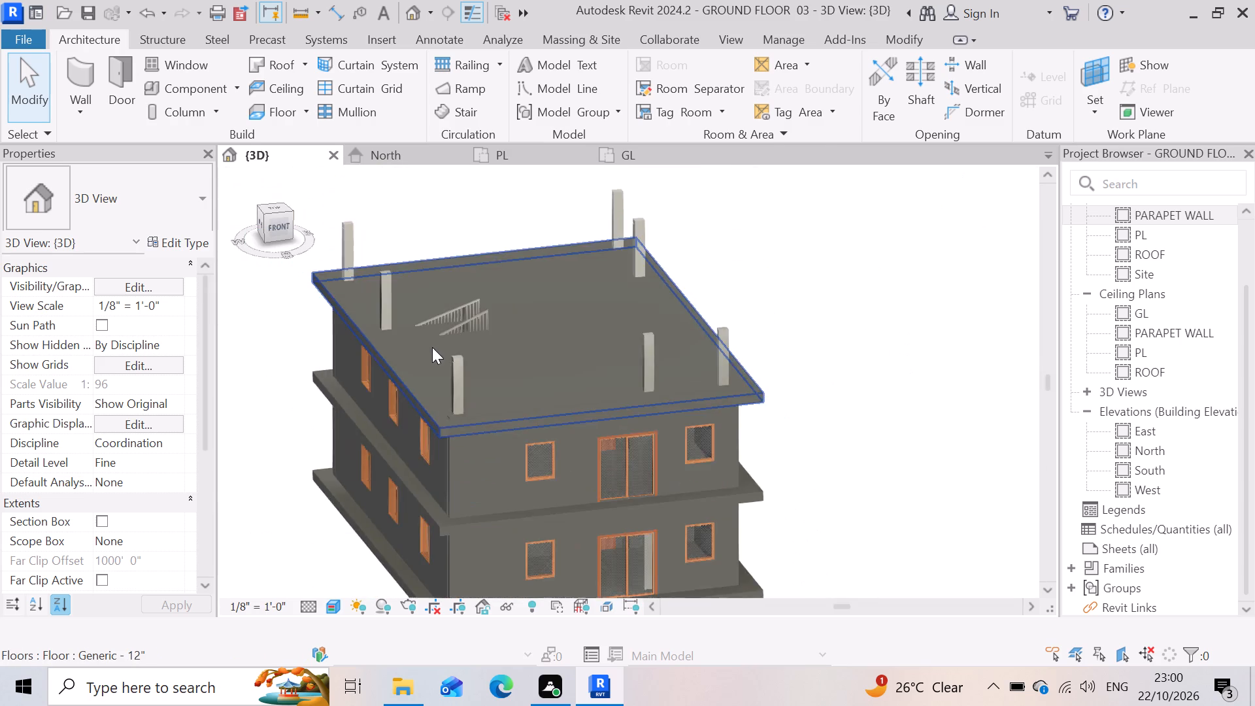
{"action": "scroll", "coordinate": [432, 347], "scroll_direction": "down", "scroll_amount": 3}
{"action": "scroll", "coordinate": [352, 441], "scroll_direction": "up", "scroll_amount": 4}
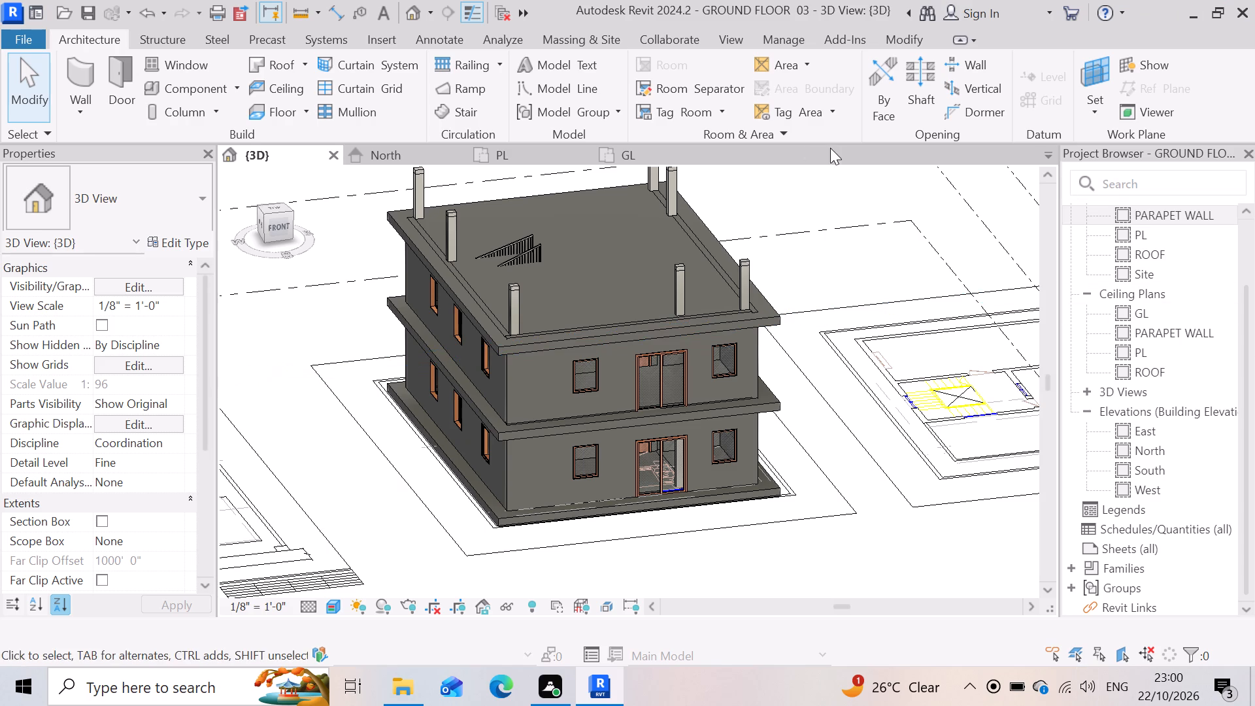
{"action": "scroll", "coordinate": [616, 546], "scroll_direction": "down", "scroll_amount": 3}
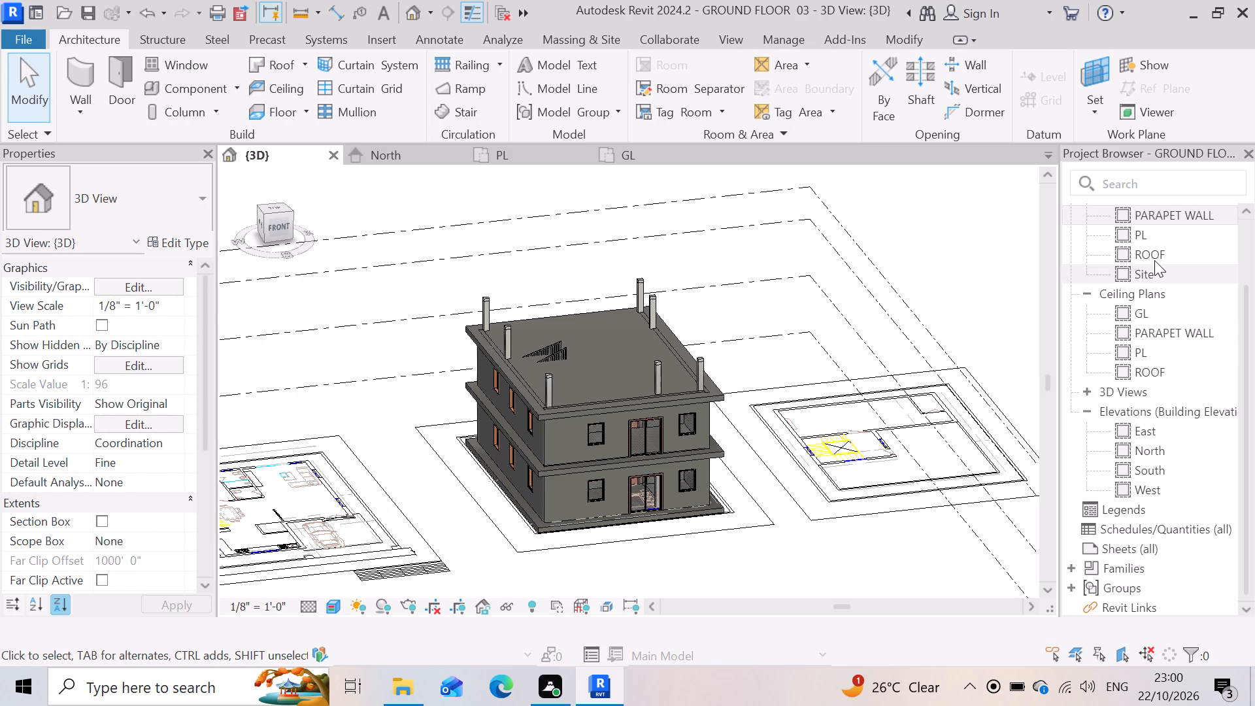
Examine the GL and PL floor plans, comparing the modelled walls and stairs with the imported first floor drawing.
{"action": "scroll", "coordinate": [1154, 260], "scroll_direction": "up", "scroll_amount": 7}
{"action": "double_click", "coordinate": [1177, 275]}
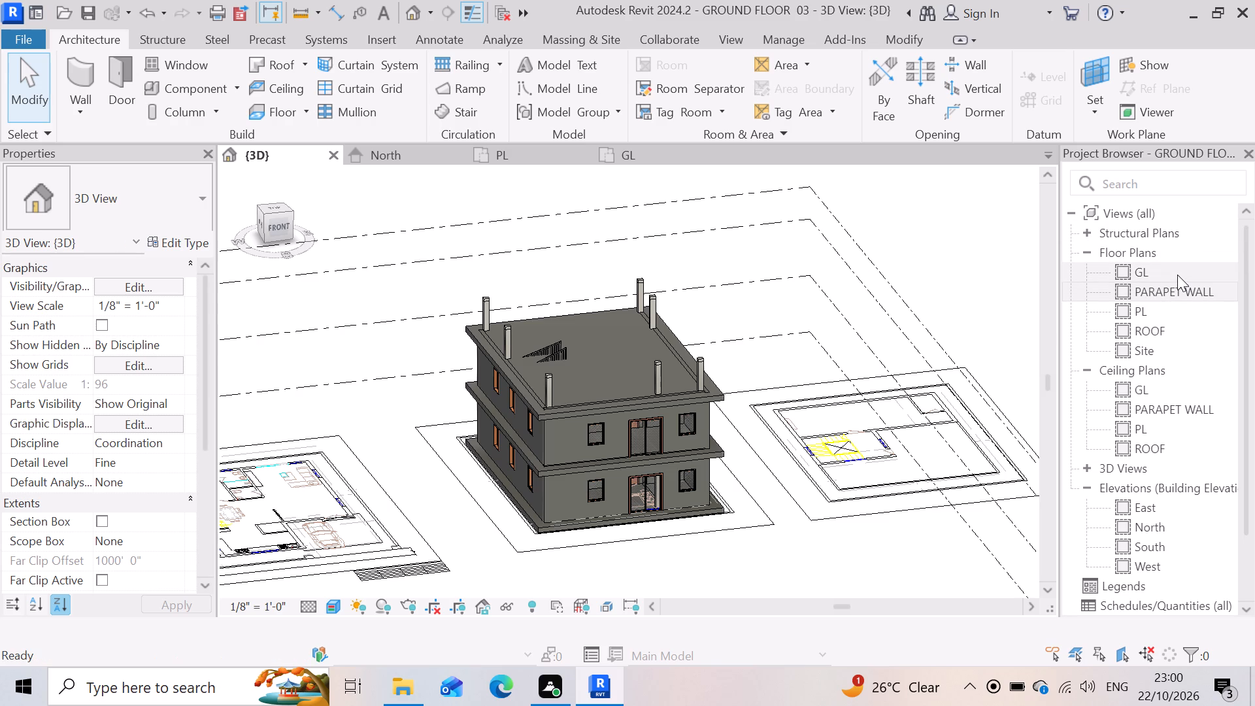
{"action": "double_click", "coordinate": [1169, 274]}
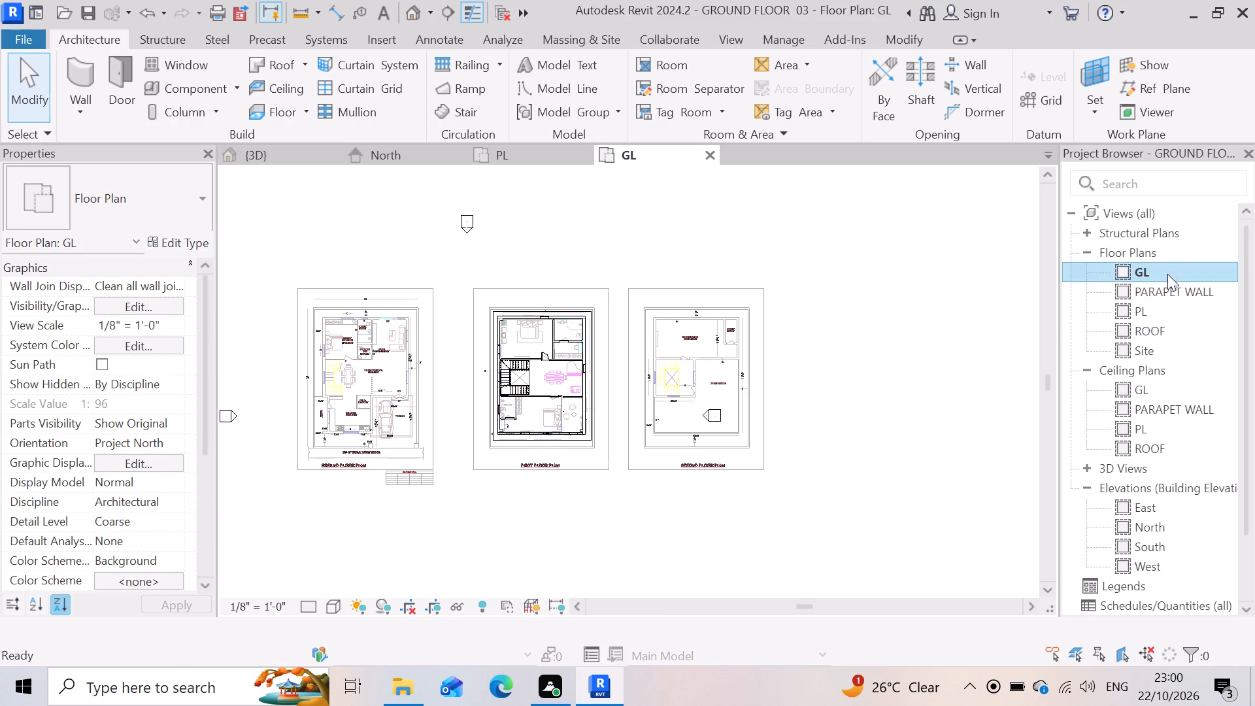
{"action": "double_click", "coordinate": [1167, 274]}
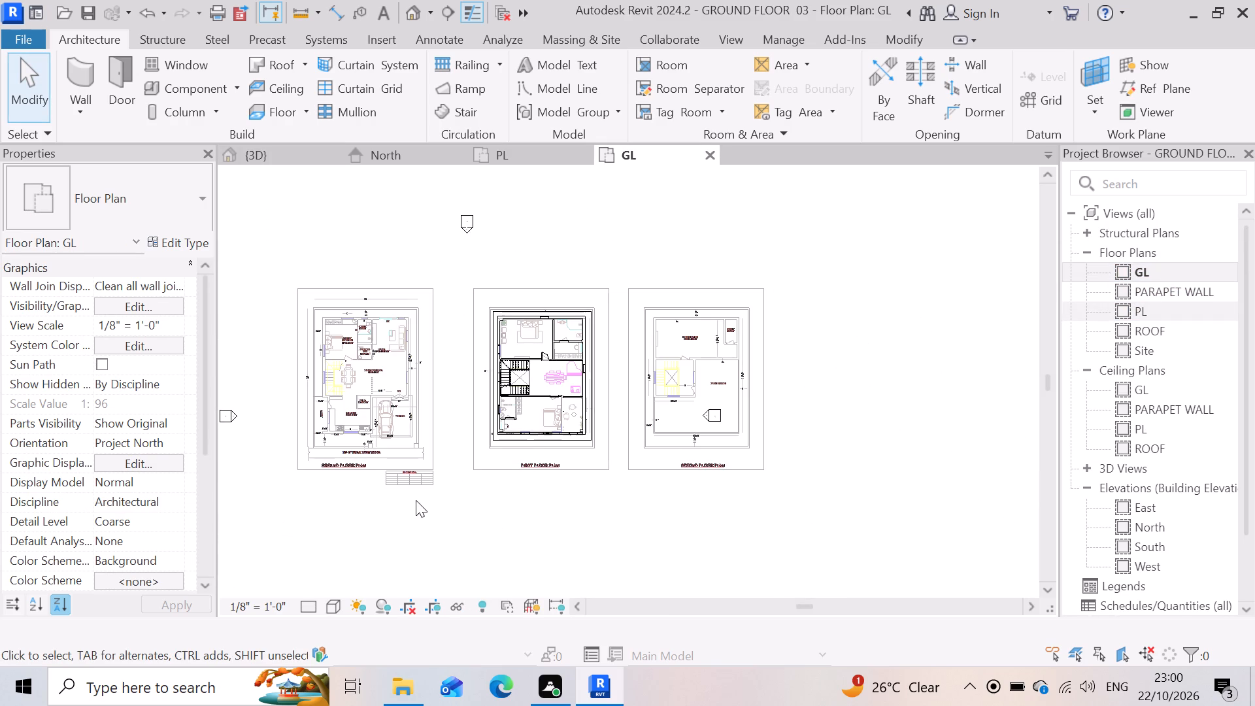
{"action": "scroll", "coordinate": [441, 428], "scroll_direction": "up", "scroll_amount": 3}
{"action": "scroll", "coordinate": [485, 399], "scroll_direction": "up", "scroll_amount": 6}
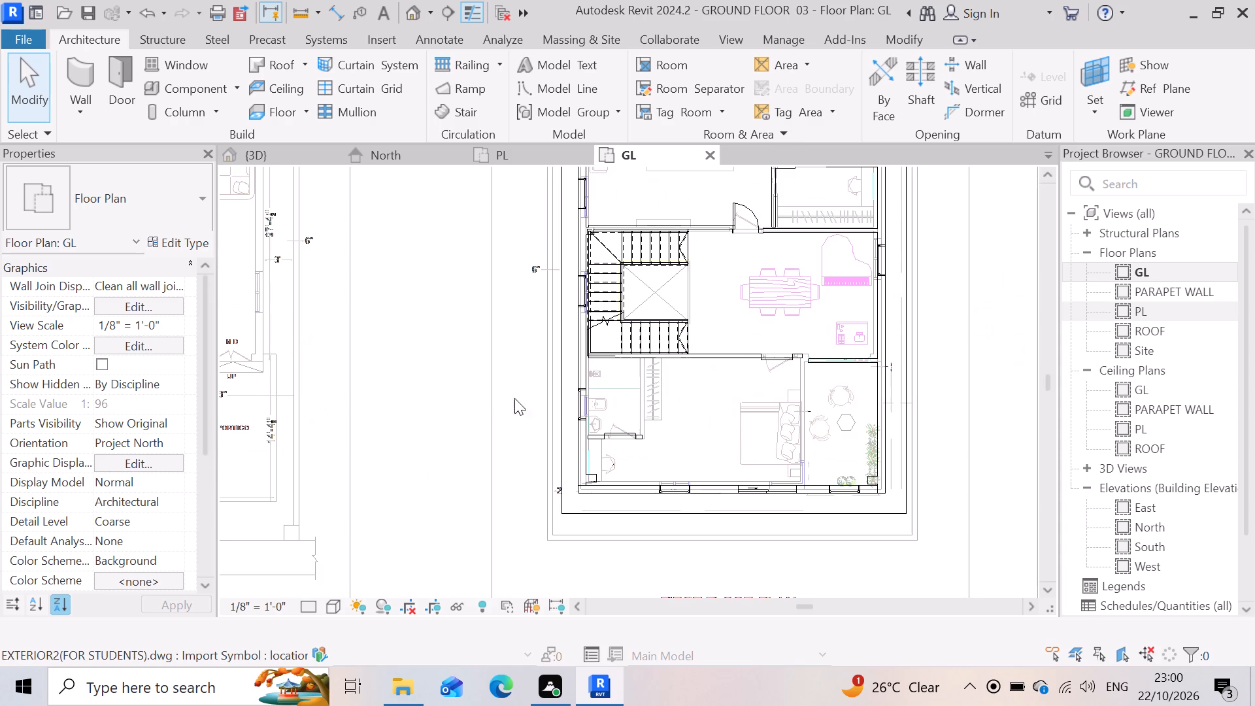
{"action": "scroll", "coordinate": [528, 477], "scroll_direction": "down", "scroll_amount": 3}
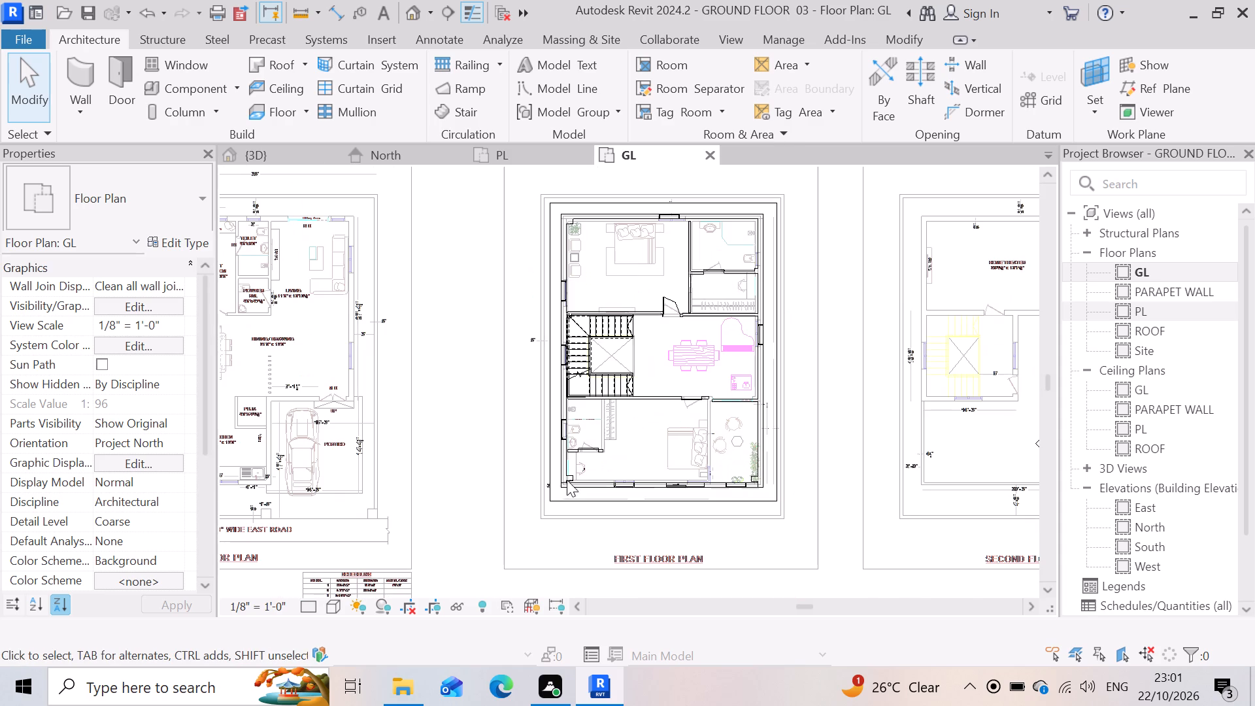
{"action": "double_click", "coordinate": [1150, 314]}
{"action": "scroll", "coordinate": [658, 359], "scroll_direction": "up", "scroll_amount": 3}
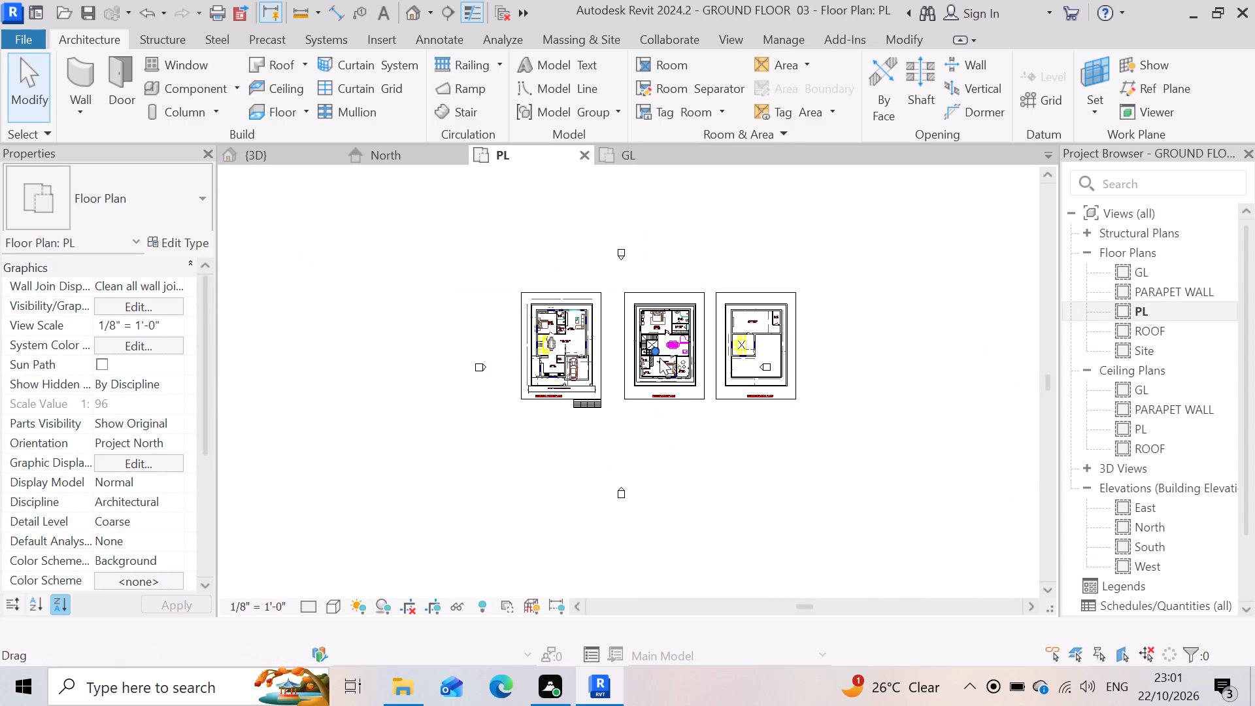
{"action": "scroll", "coordinate": [664, 353], "scroll_direction": "up", "scroll_amount": 7}
{"action": "scroll", "coordinate": [603, 373], "scroll_direction": "down", "scroll_amount": 3}
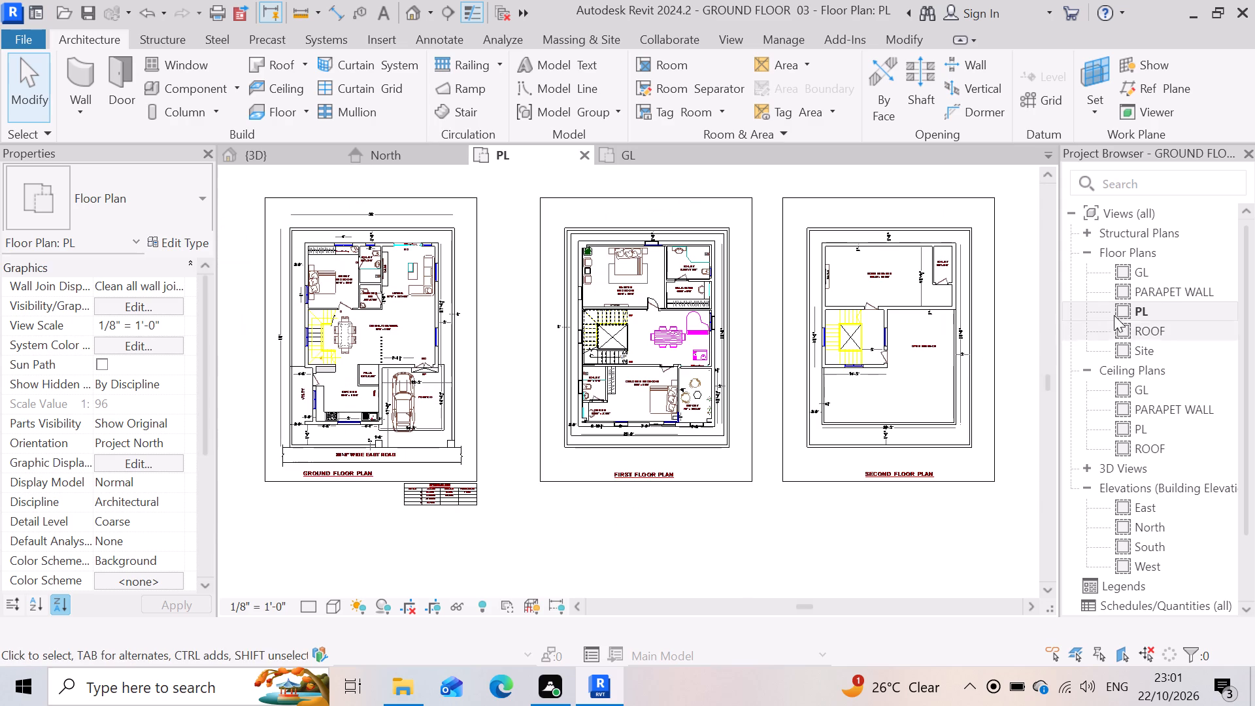
Examine the ROOF floor plan's slab outline, columns, railings and front wall.
{"action": "double_click", "coordinate": [1156, 324]}
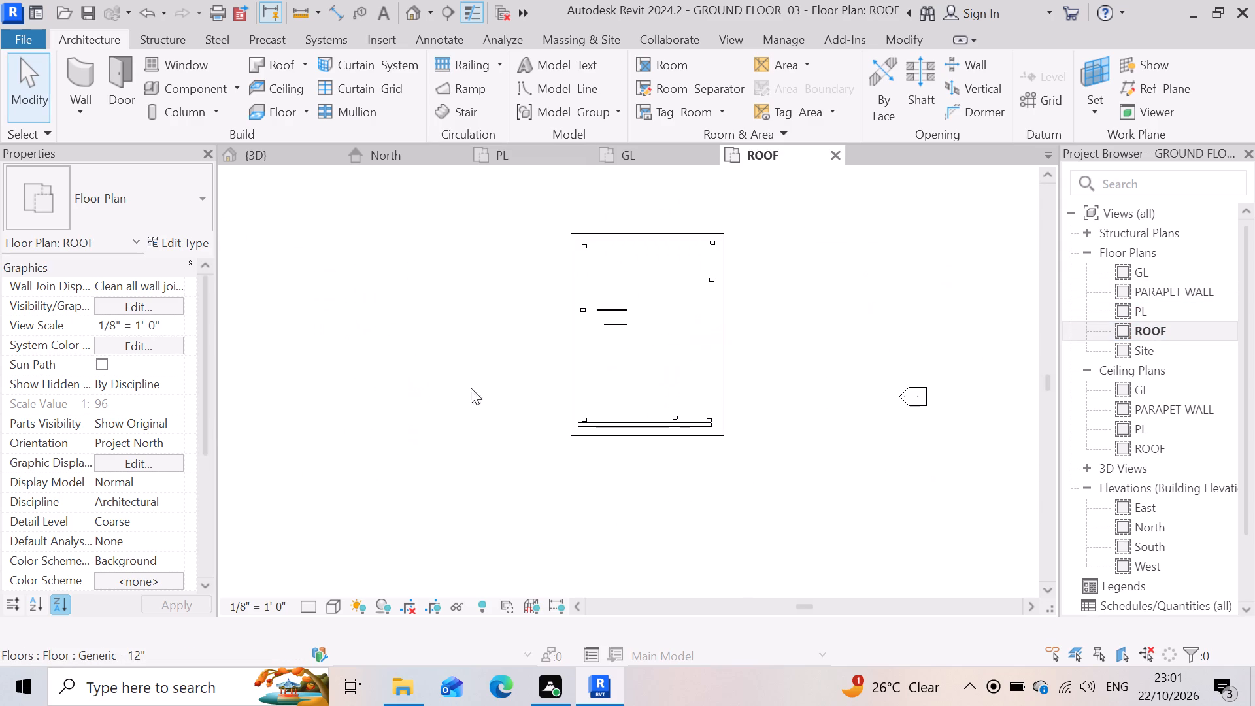
{"action": "scroll", "coordinate": [707, 71], "scroll_direction": "up", "scroll_amount": 1}
{"action": "scroll", "coordinate": [598, 247], "scroll_direction": "up", "scroll_amount": 7}
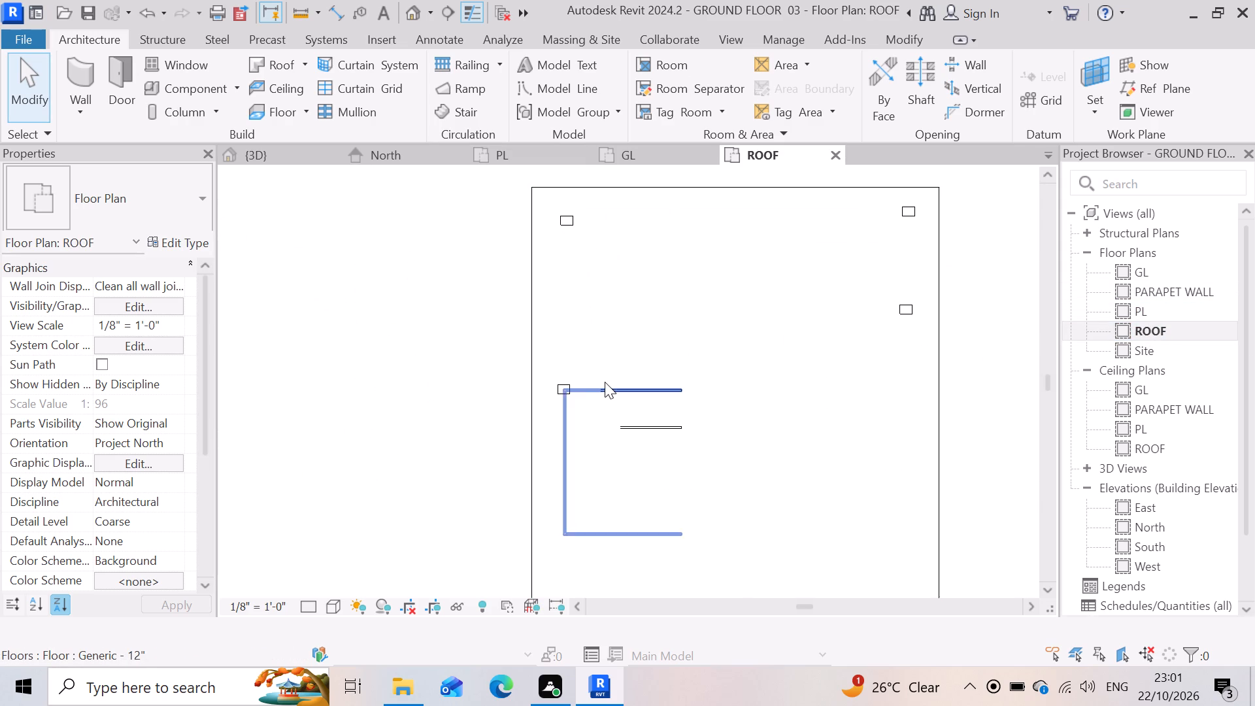
{"action": "scroll", "coordinate": [612, 371], "scroll_direction": "down", "scroll_amount": 3}
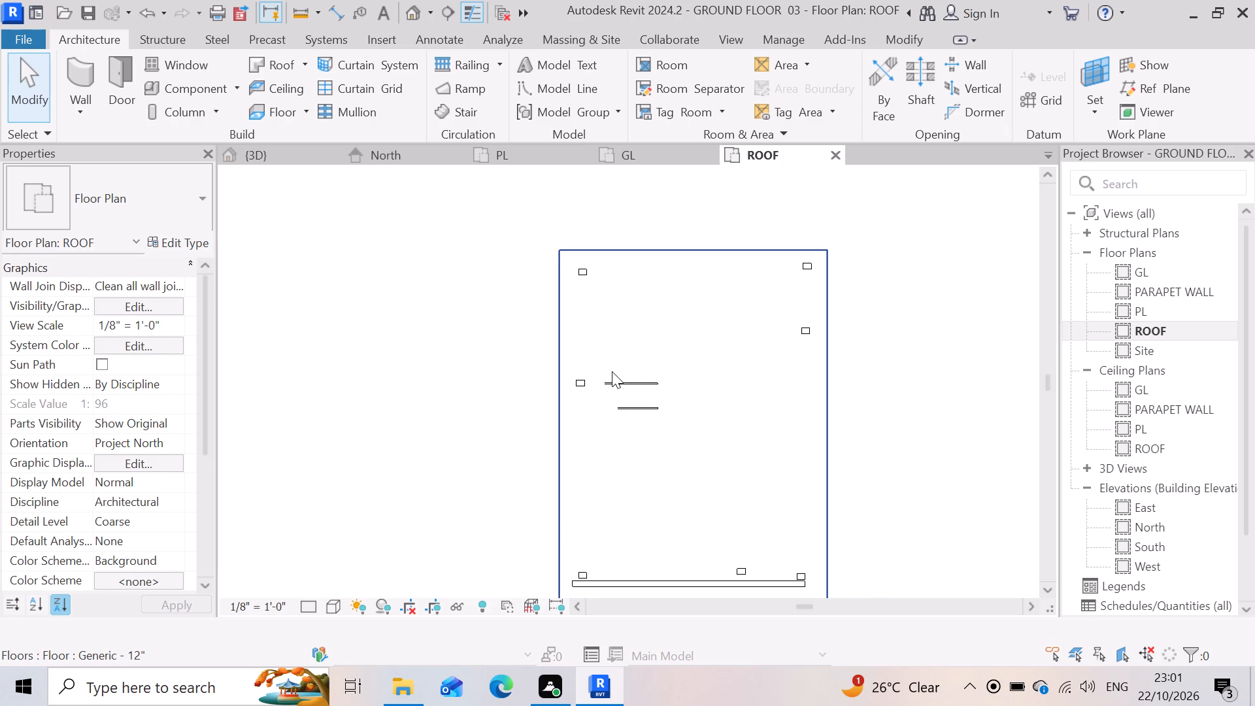
{"action": "scroll", "coordinate": [612, 371], "scroll_direction": "down", "scroll_amount": 3}
{"action": "scroll", "coordinate": [652, 511], "scroll_direction": "up", "scroll_amount": 2}
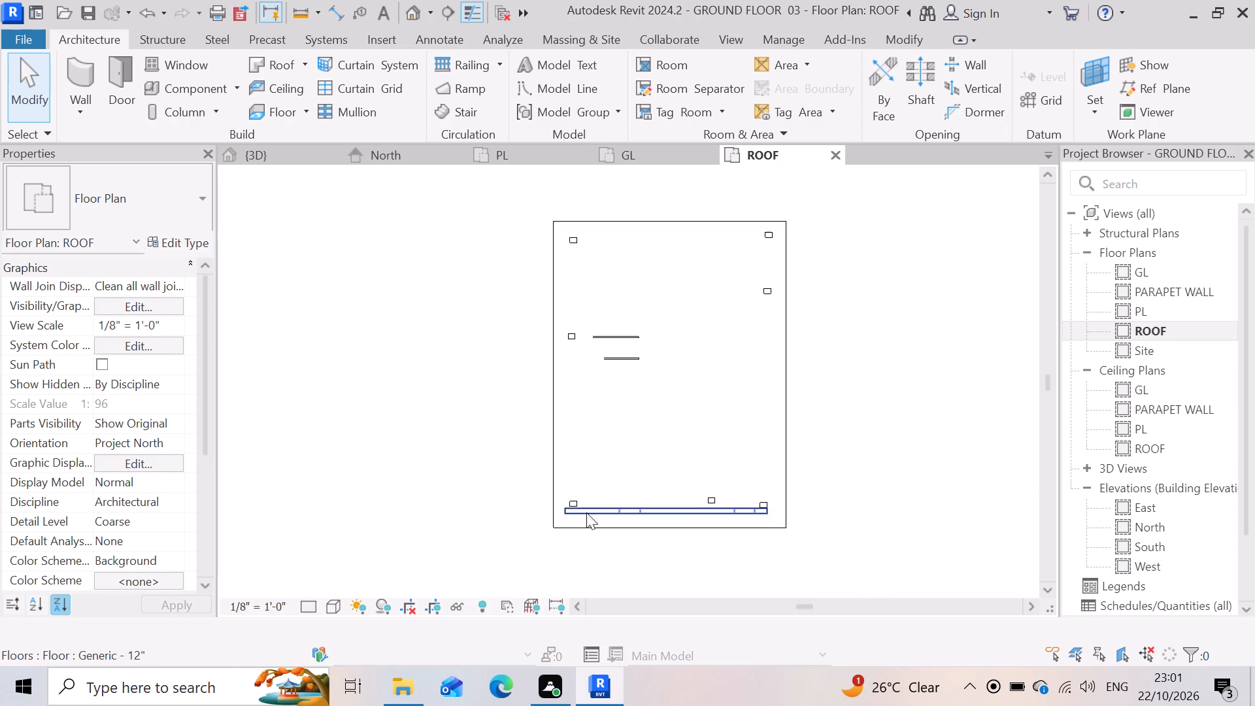
Examine the 3D model's two storeys and roof against the level lines and the imported plan drawings.
{"action": "double_click", "coordinate": [283, 151]}
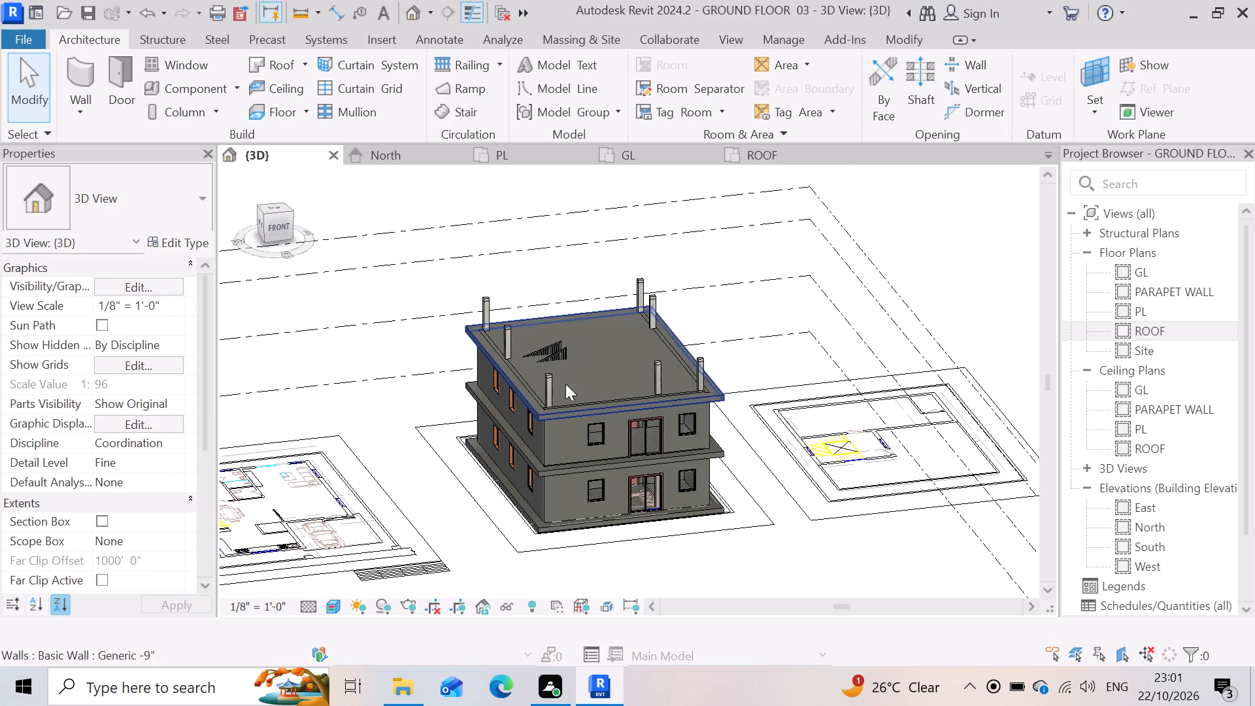
{"action": "scroll", "coordinate": [530, 418], "scroll_direction": "down", "scroll_amount": 7}
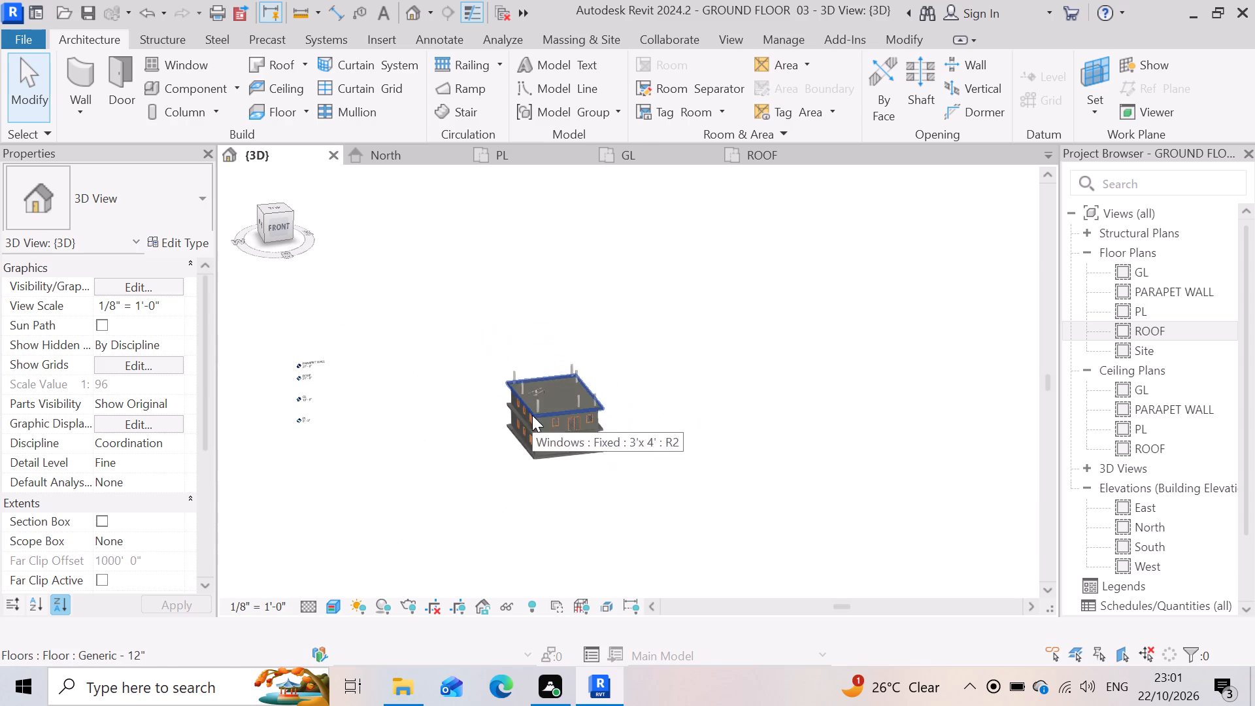
{"action": "scroll", "coordinate": [339, 431], "scroll_direction": "up", "scroll_amount": 3}
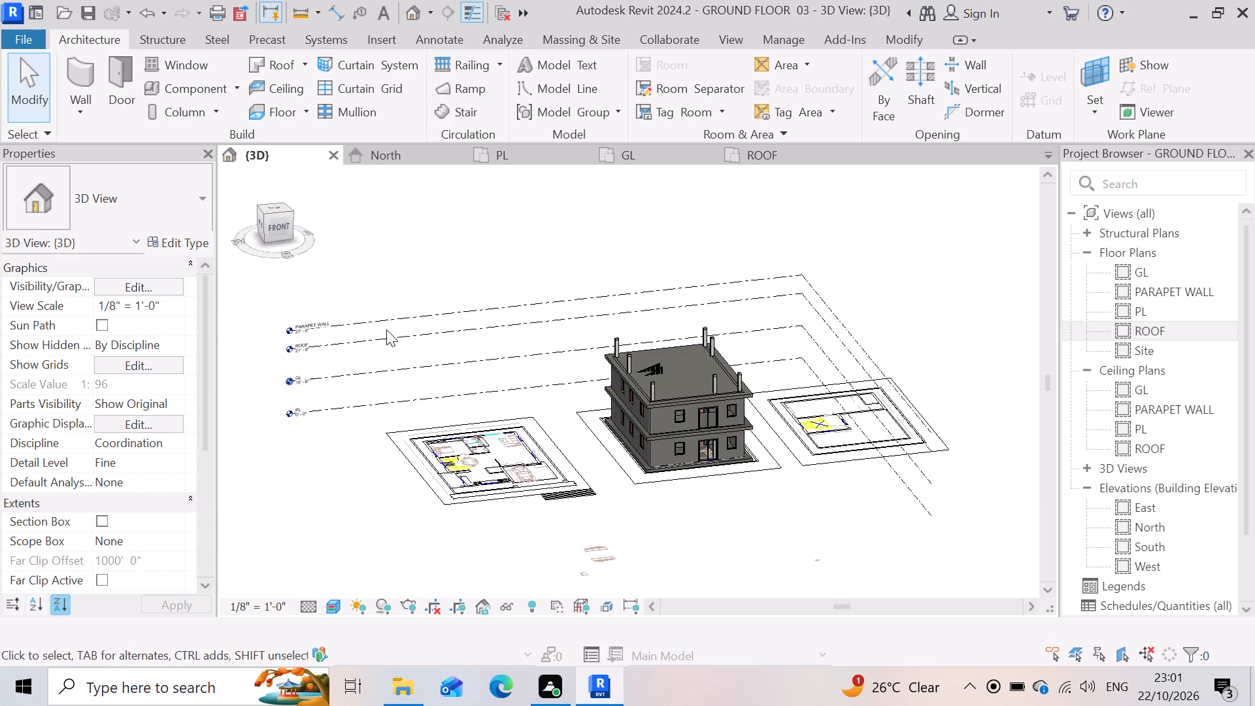
{"action": "scroll", "coordinate": [695, 392], "scroll_direction": "up", "scroll_amount": 3}
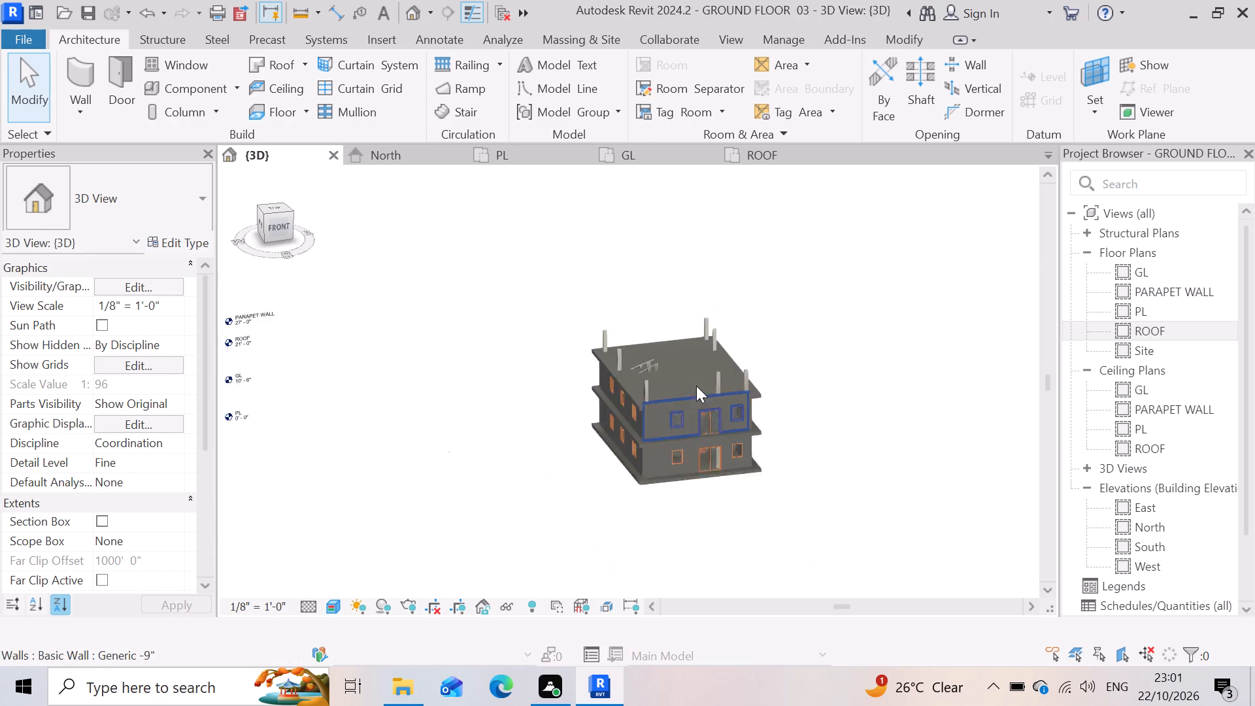
{"action": "scroll", "coordinate": [650, 448], "scroll_direction": "down", "scroll_amount": 1}
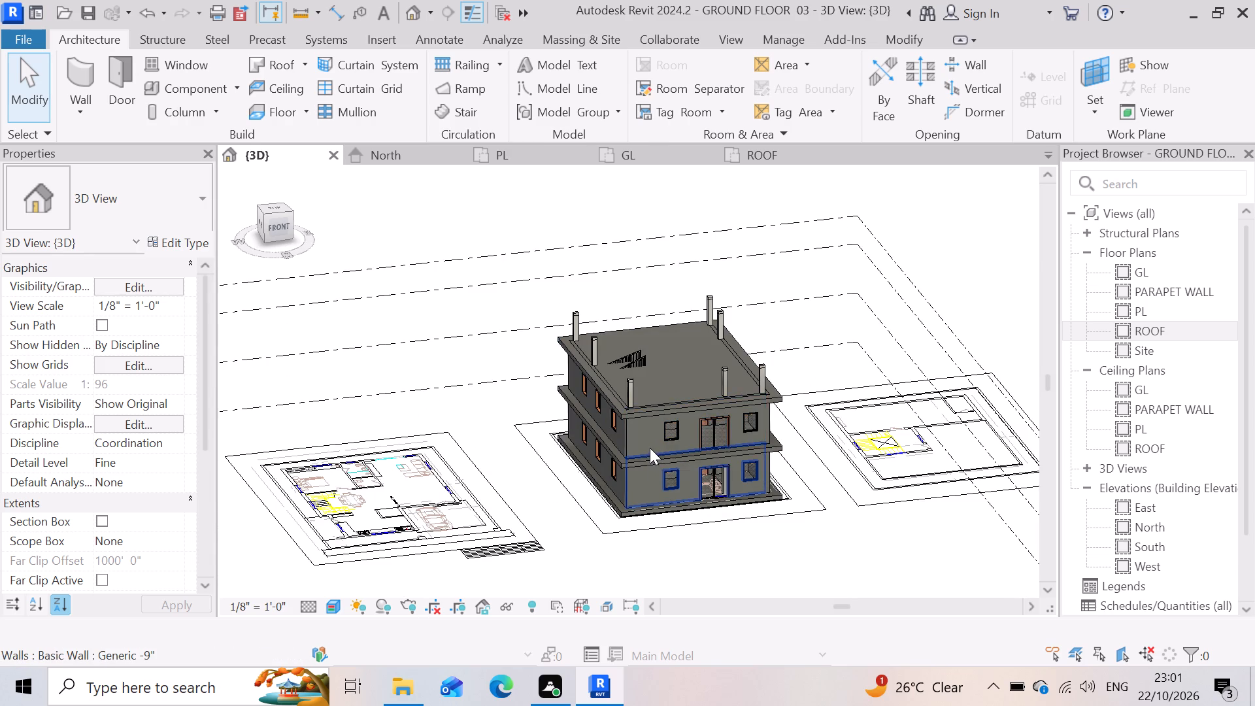
{"action": "scroll", "coordinate": [650, 448], "scroll_direction": "down", "scroll_amount": 1}
{"action": "scroll", "coordinate": [611, 456], "scroll_direction": "up", "scroll_amount": 3}
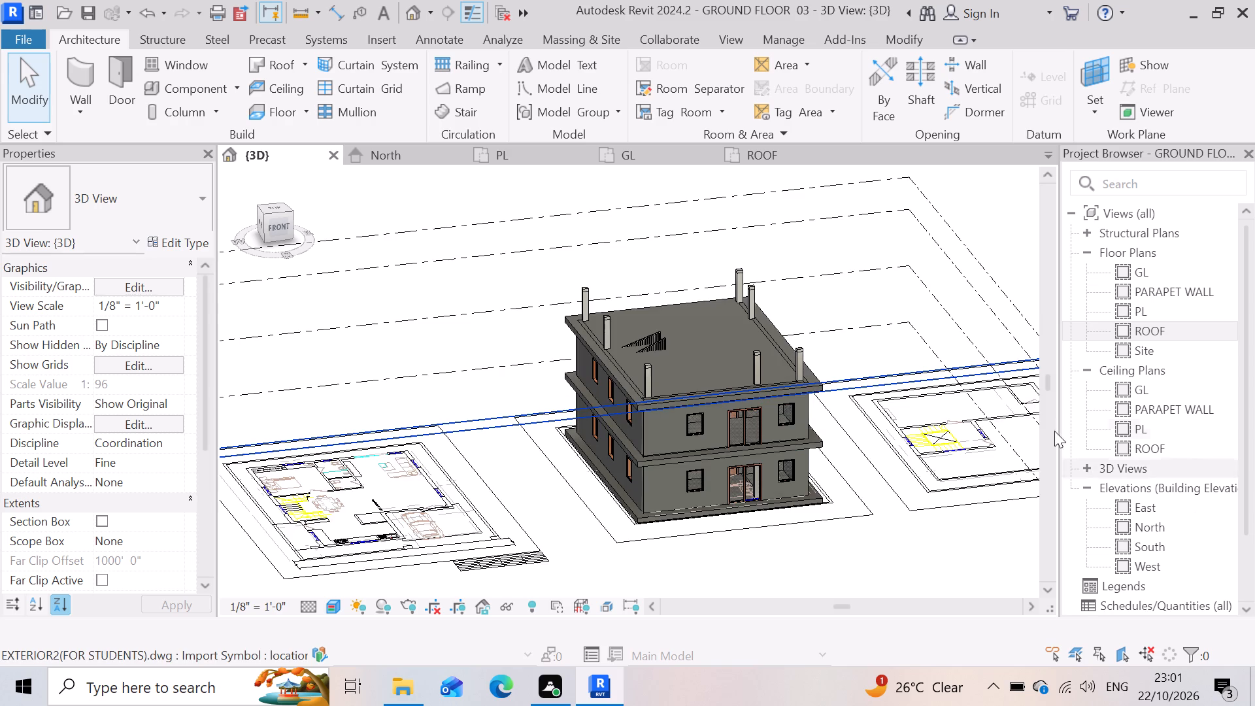
Examine the North elevation's storeys, windows, roof columns and railing against the PL, GL, ROOF and PARAPET WALL levels.
{"action": "left_click", "coordinate": [1170, 524]}
{"action": "left_click", "coordinate": [1169, 520]}
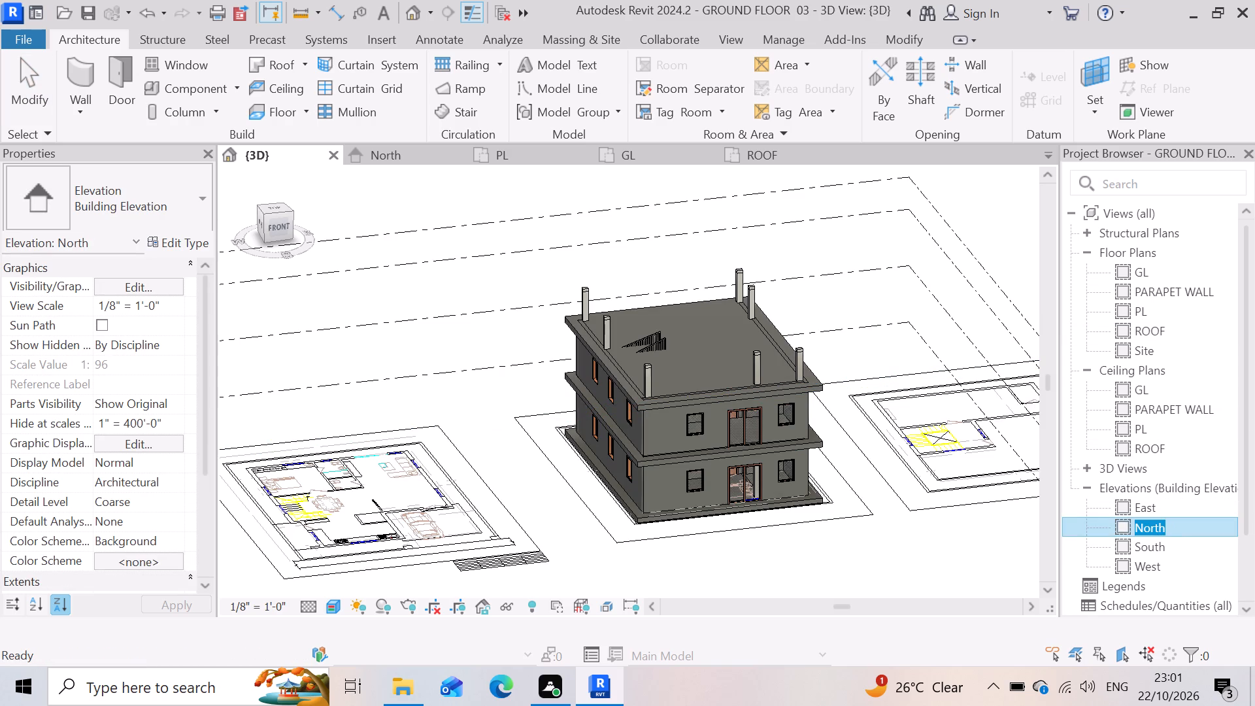
{"action": "left_click", "coordinate": [907, 534]}
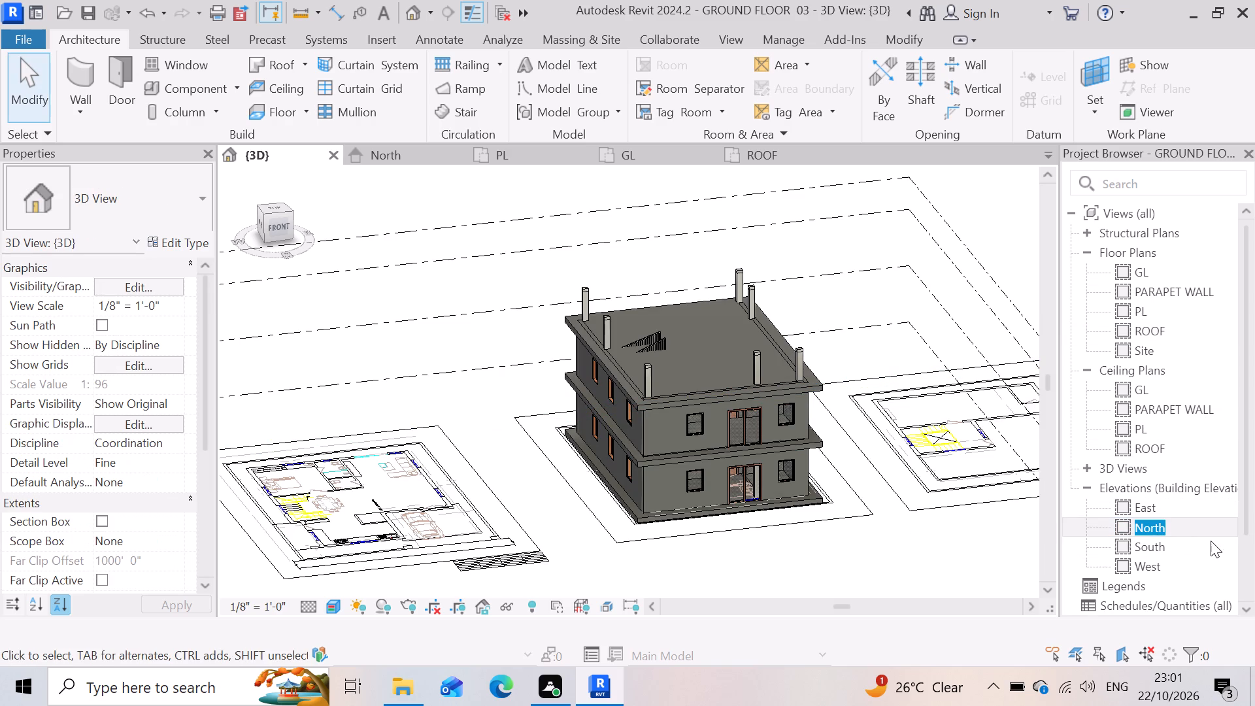
{"action": "double_click", "coordinate": [1208, 526]}
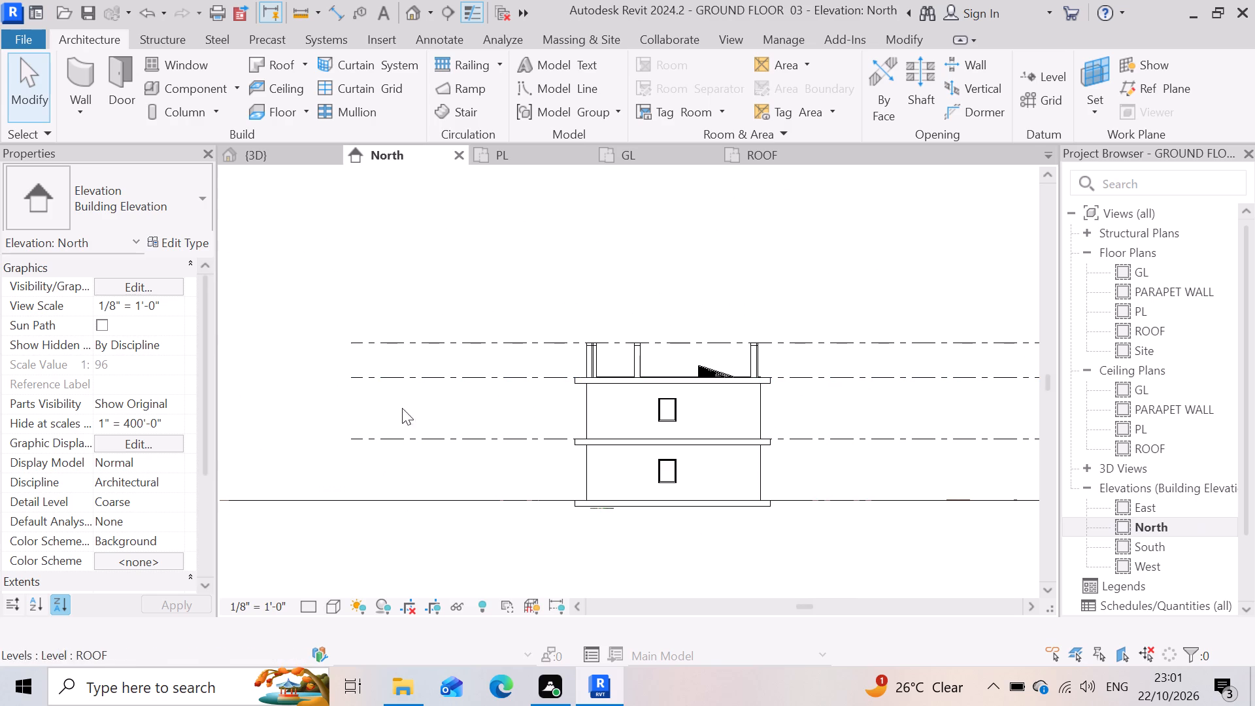
{"action": "scroll", "coordinate": [709, 439], "scroll_direction": "down", "scroll_amount": 6}
{"action": "scroll", "coordinate": [948, 422], "scroll_direction": "up", "scroll_amount": 3}
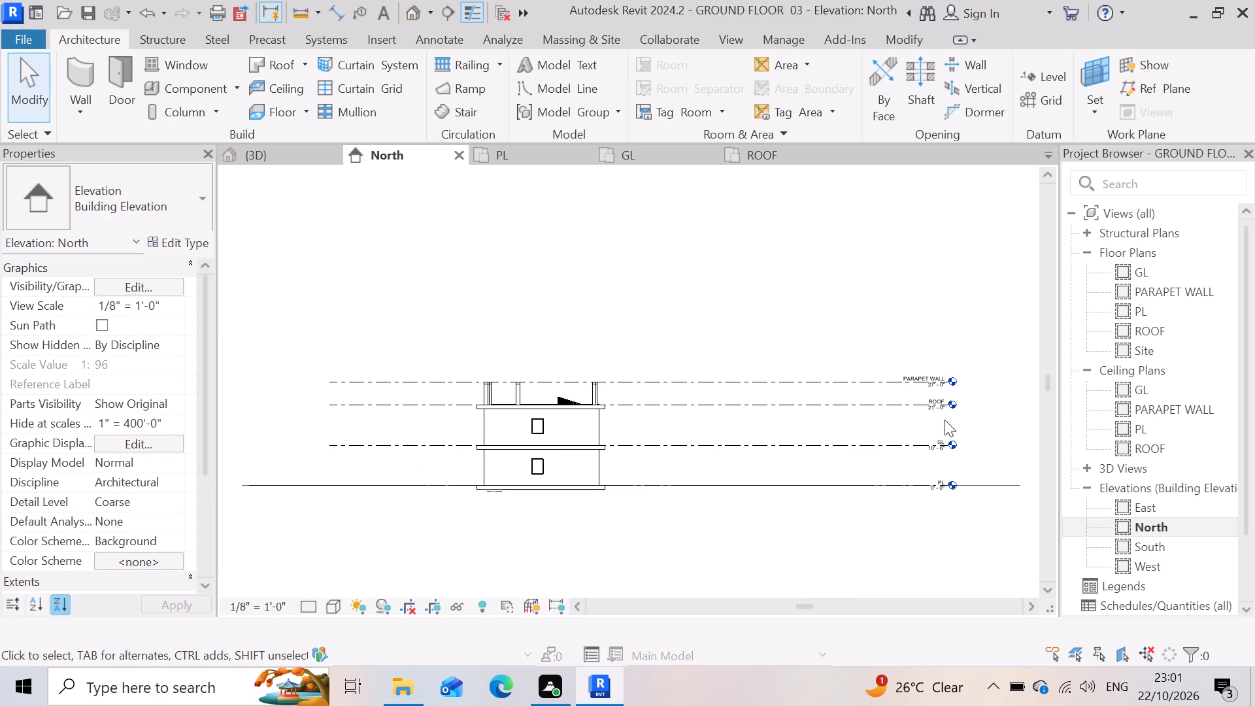
{"action": "scroll", "coordinate": [554, 407], "scroll_direction": "up", "scroll_amount": 10}
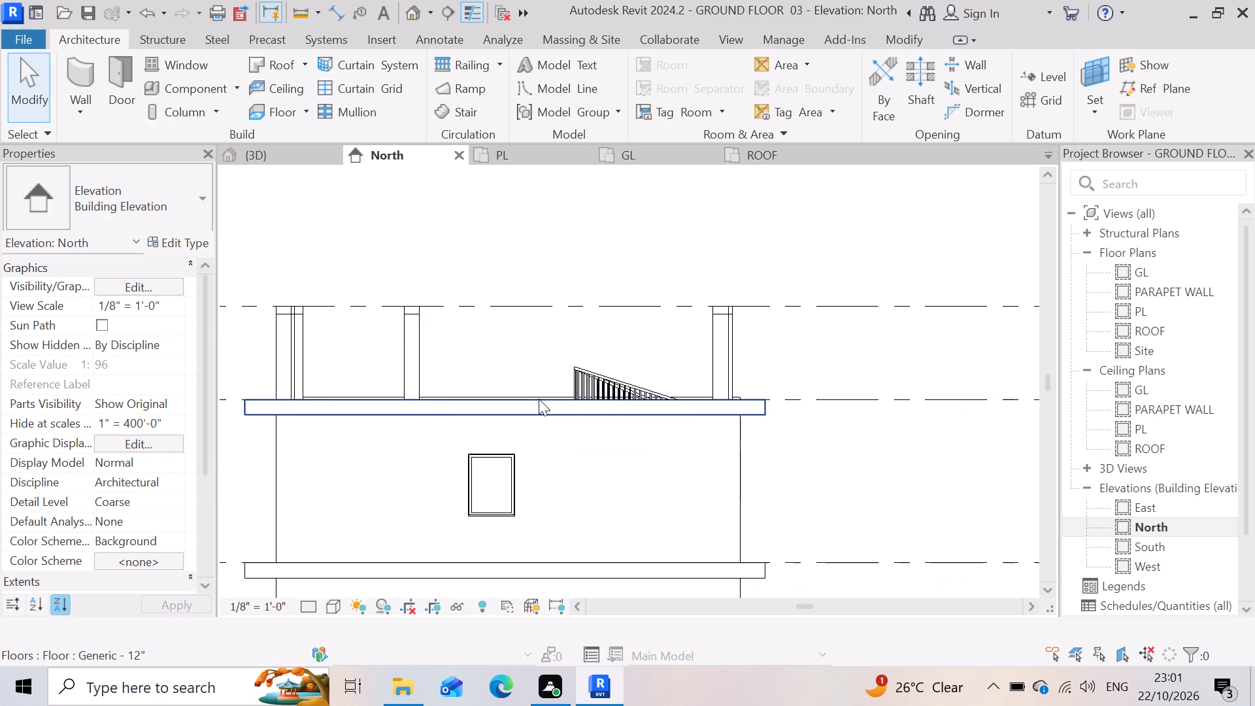
{"action": "scroll", "coordinate": [399, 375], "scroll_direction": "down", "scroll_amount": 9}
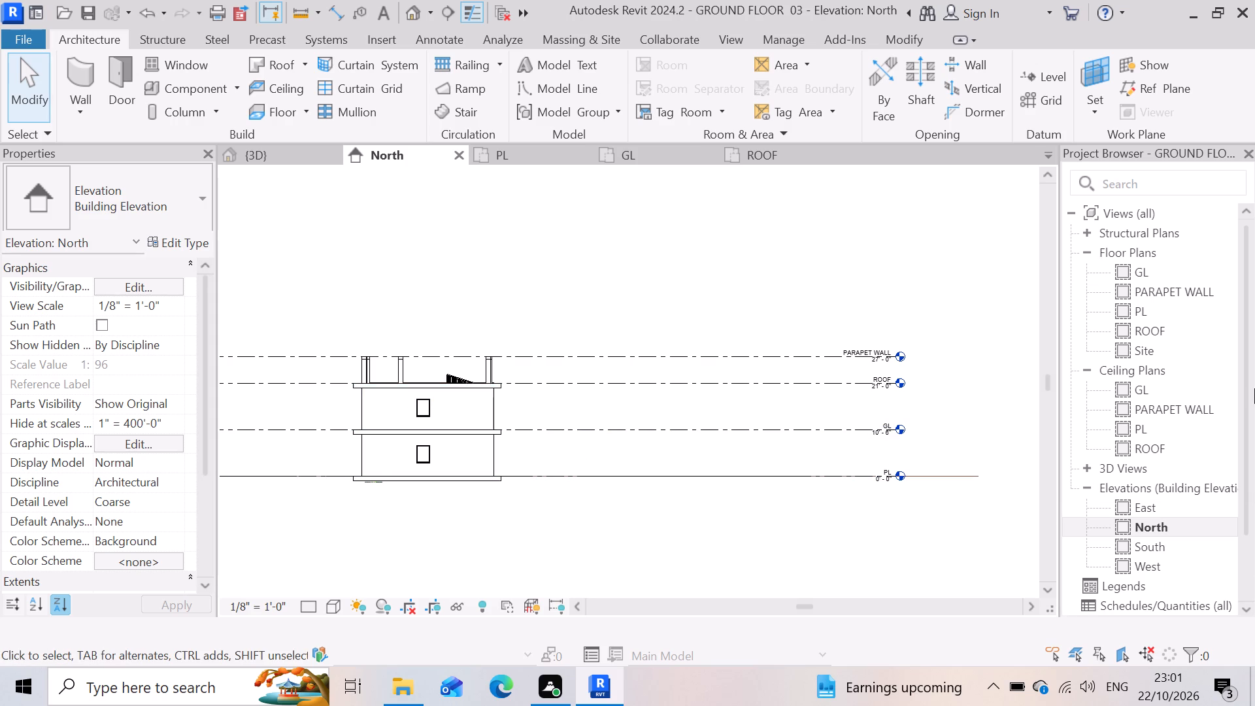
Reopen the GL and ROOF floor plans and examine the roof's railings, columns and the Generic -9" wall along the front edge.
{"action": "double_click", "coordinate": [1144, 271]}
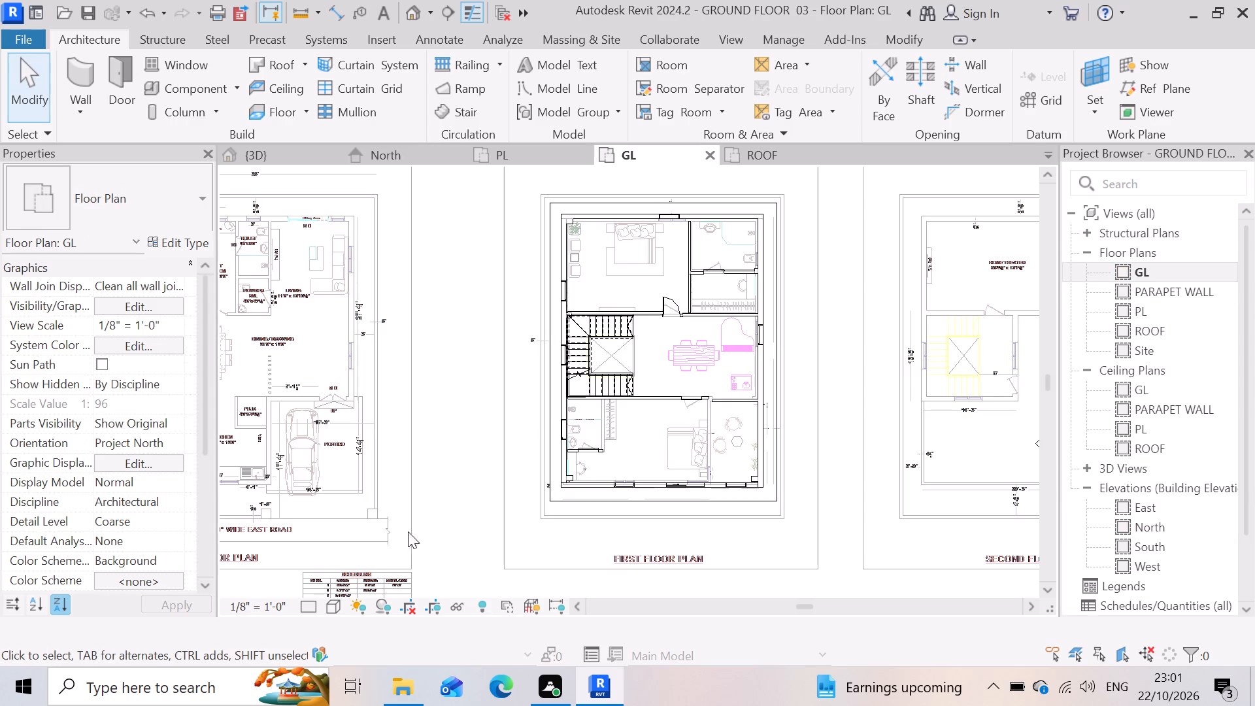
{"action": "double_click", "coordinate": [1136, 331]}
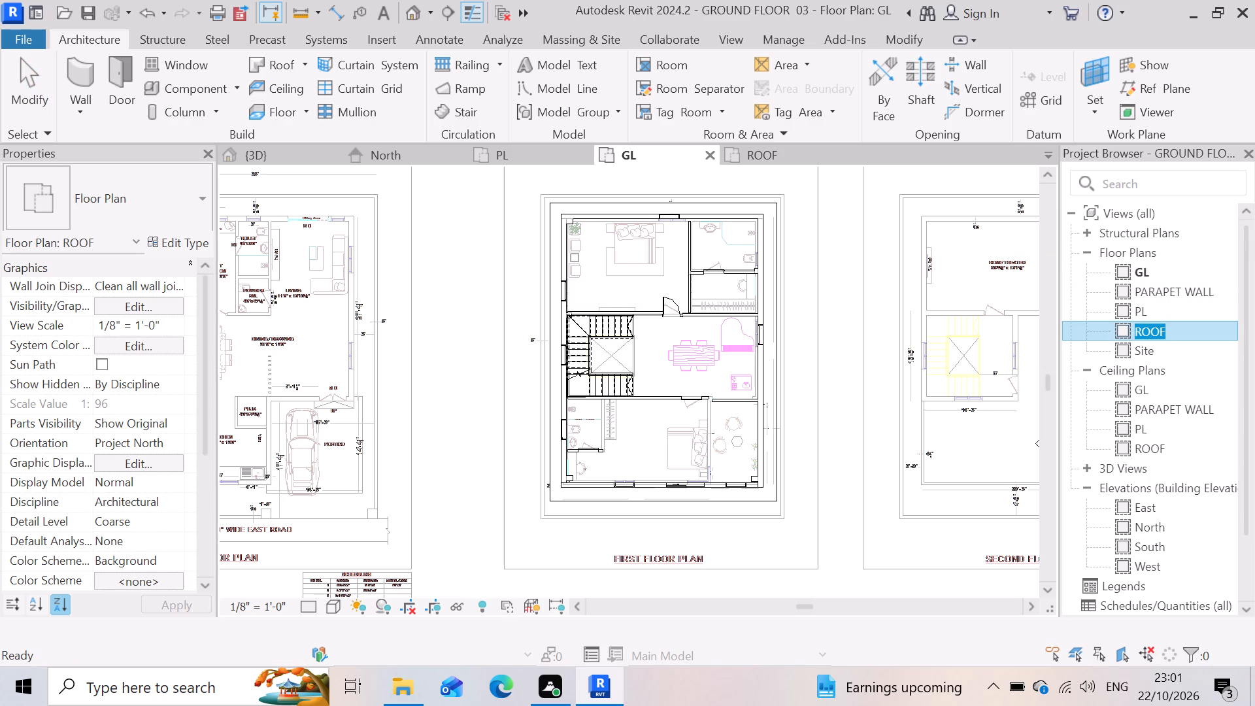
{"action": "left_click", "coordinate": [1197, 336]}
{"action": "left_click", "coordinate": [842, 507]}
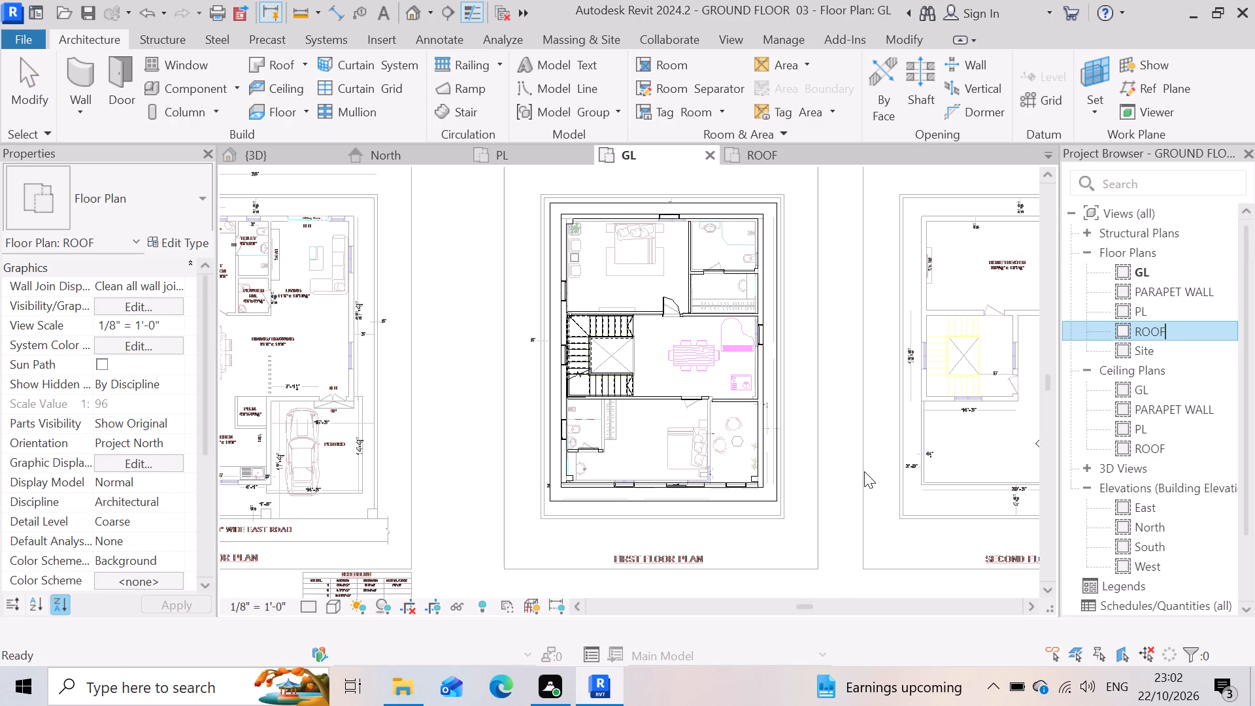
{"action": "double_click", "coordinate": [1176, 331]}
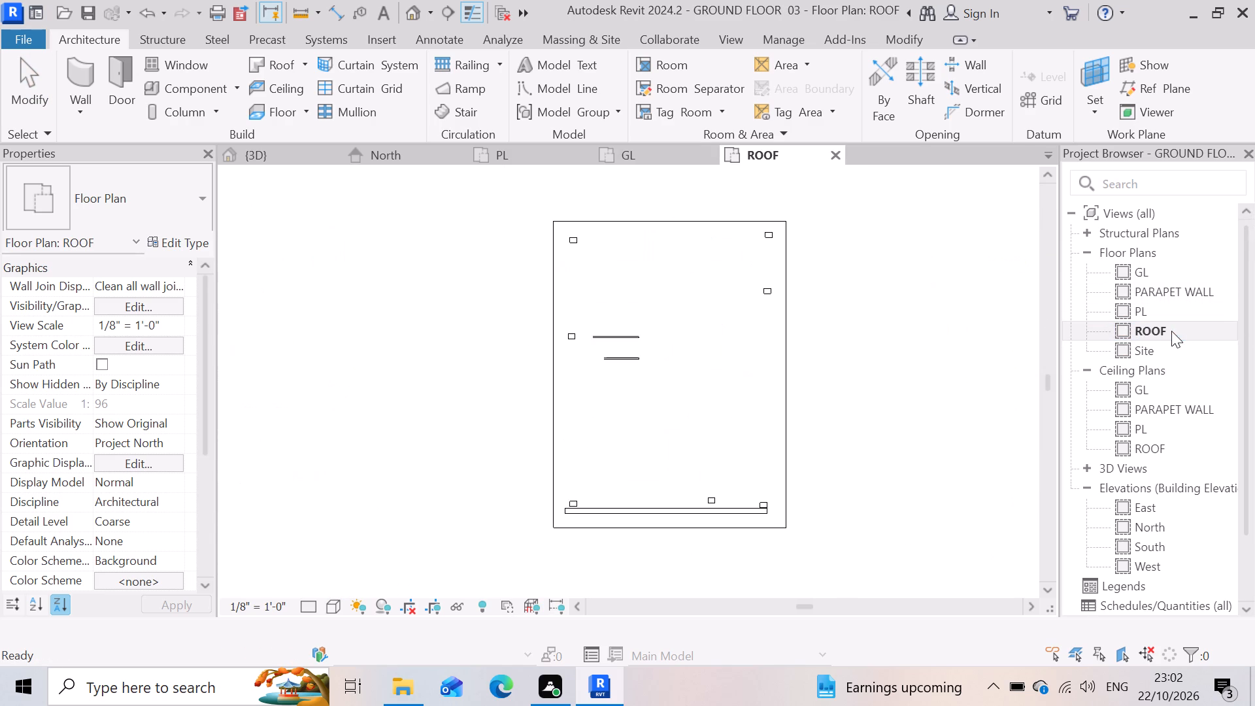
{"action": "scroll", "coordinate": [595, 355], "scroll_direction": "up", "scroll_amount": 6}
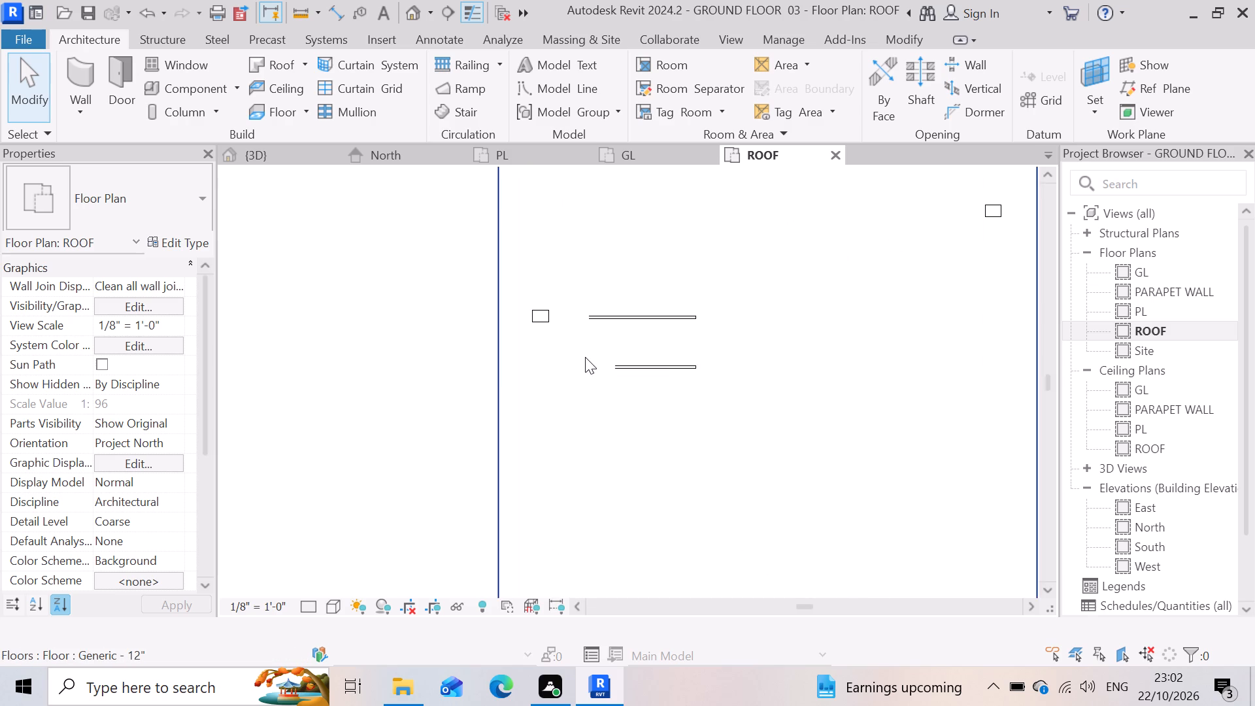
{"action": "scroll", "coordinate": [585, 357], "scroll_direction": "down", "scroll_amount": 7}
{"action": "scroll", "coordinate": [660, 492], "scroll_direction": "up", "scroll_amount": 3}
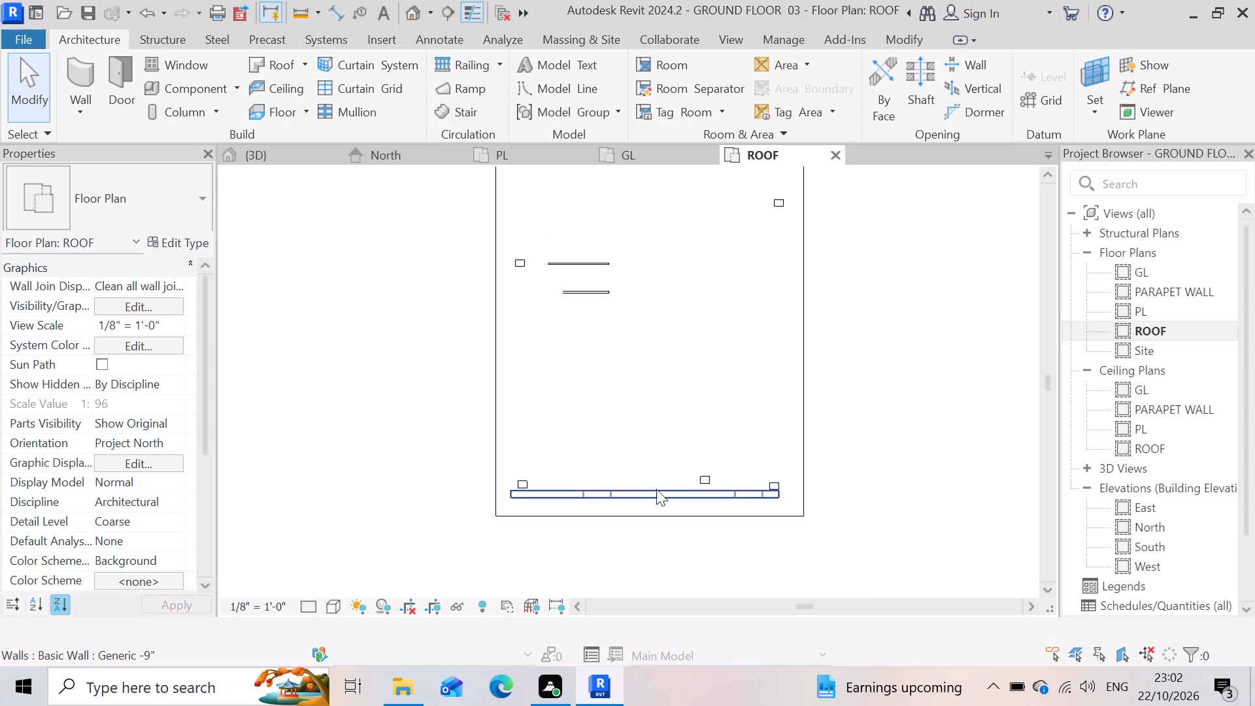
{"action": "scroll", "coordinate": [598, 507], "scroll_direction": "up", "scroll_amount": 6}
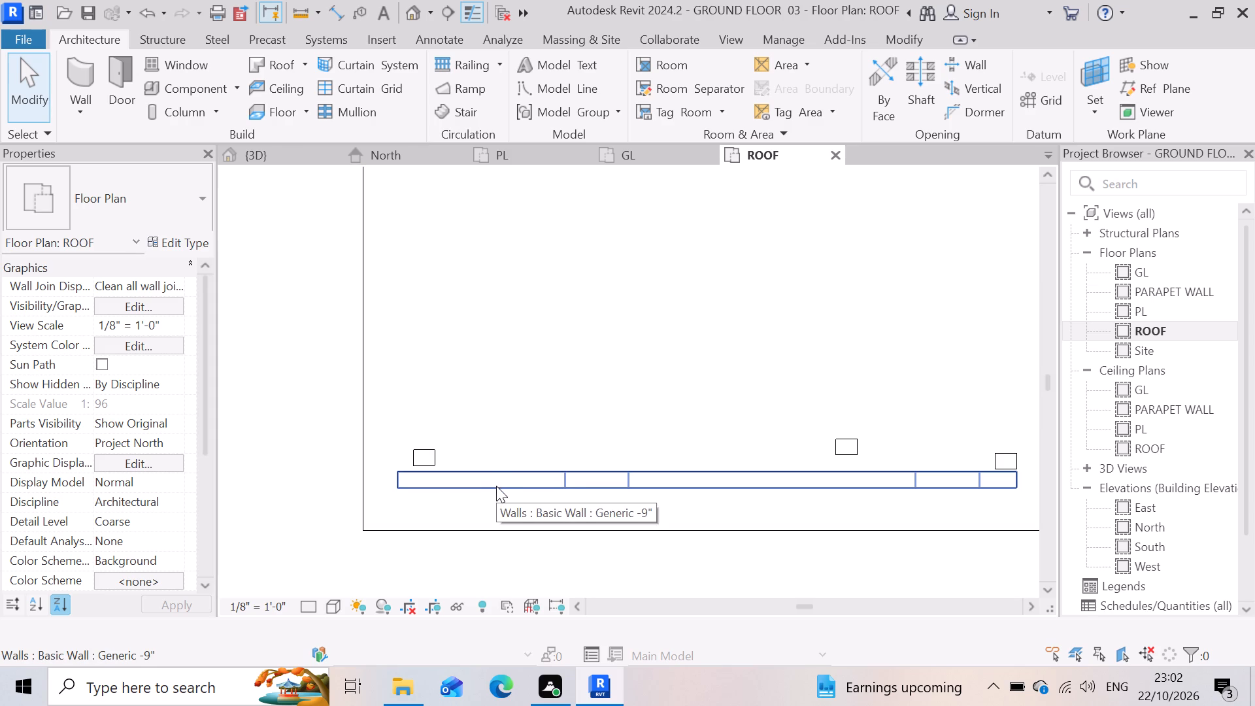
{"action": "scroll", "coordinate": [495, 478], "scroll_direction": "down", "scroll_amount": 8}
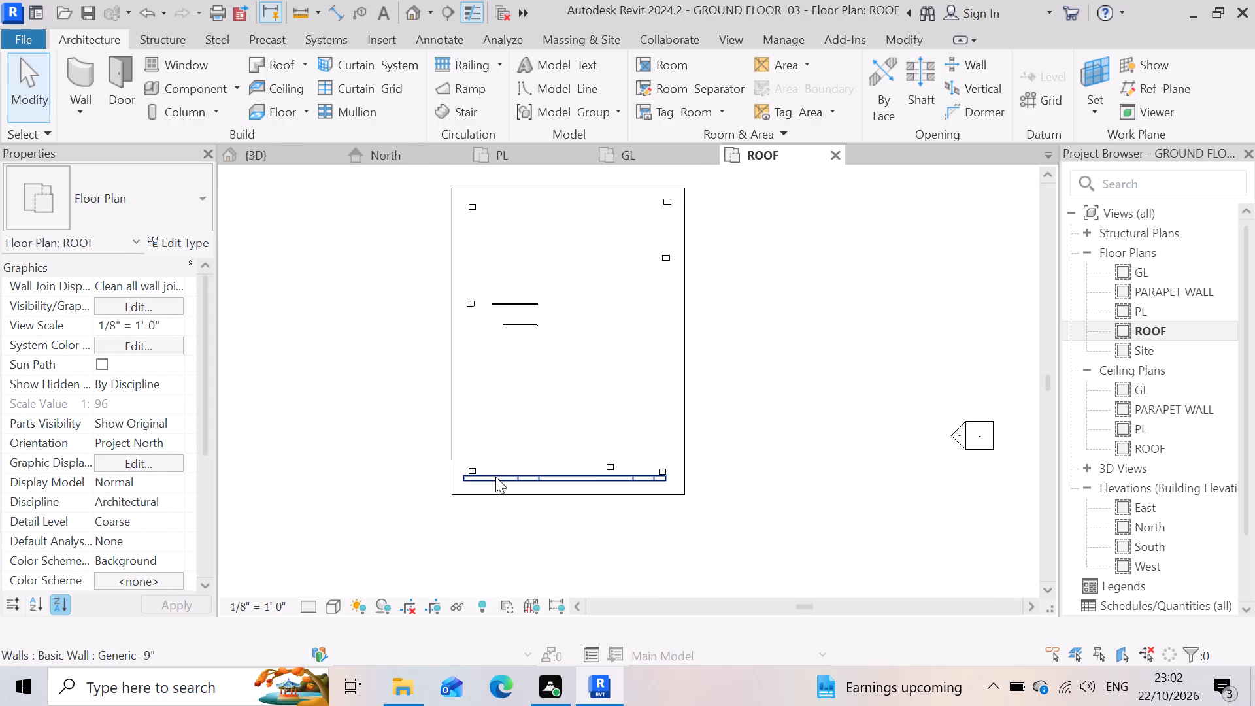
Examine the ROOF floor plan's slab outline, stair railings, columns and the Generic -9" wall along the front edge.
{"action": "scroll", "coordinate": [495, 477], "scroll_direction": "down", "scroll_amount": 1}
{"action": "scroll", "coordinate": [533, 311], "scroll_direction": "up", "scroll_amount": 5}
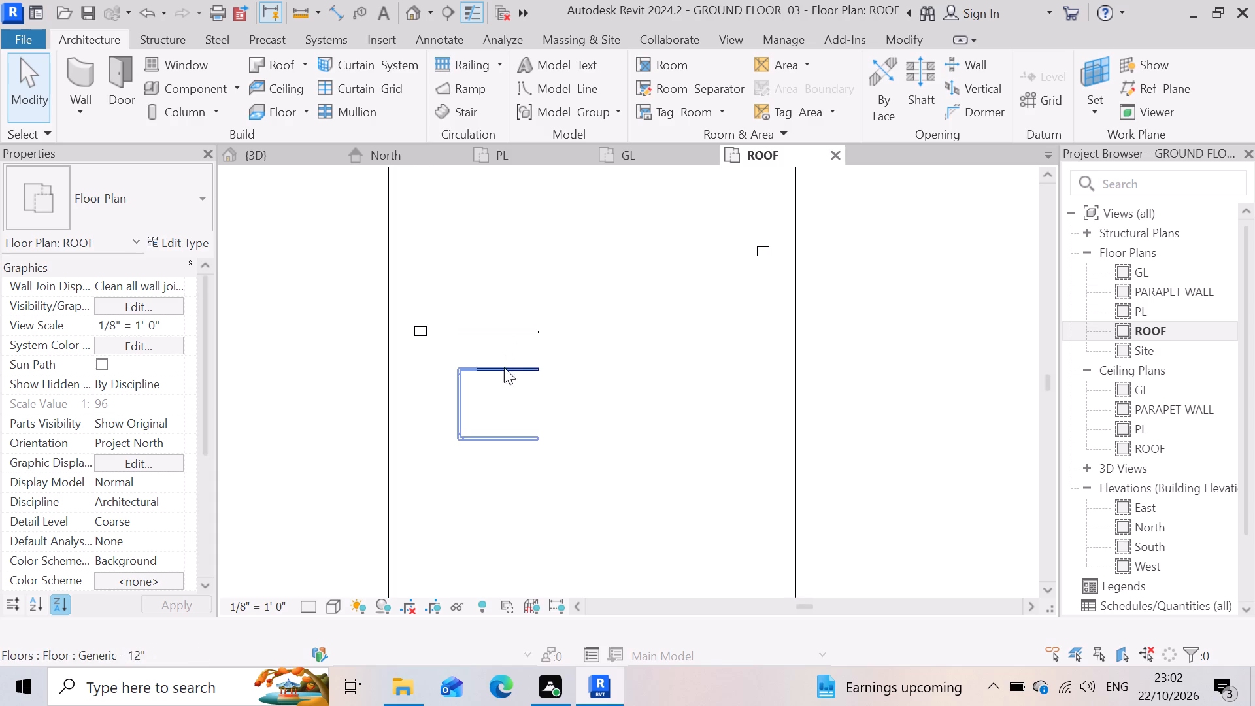
{"action": "scroll", "coordinate": [718, 445], "scroll_direction": "down", "scroll_amount": 3}
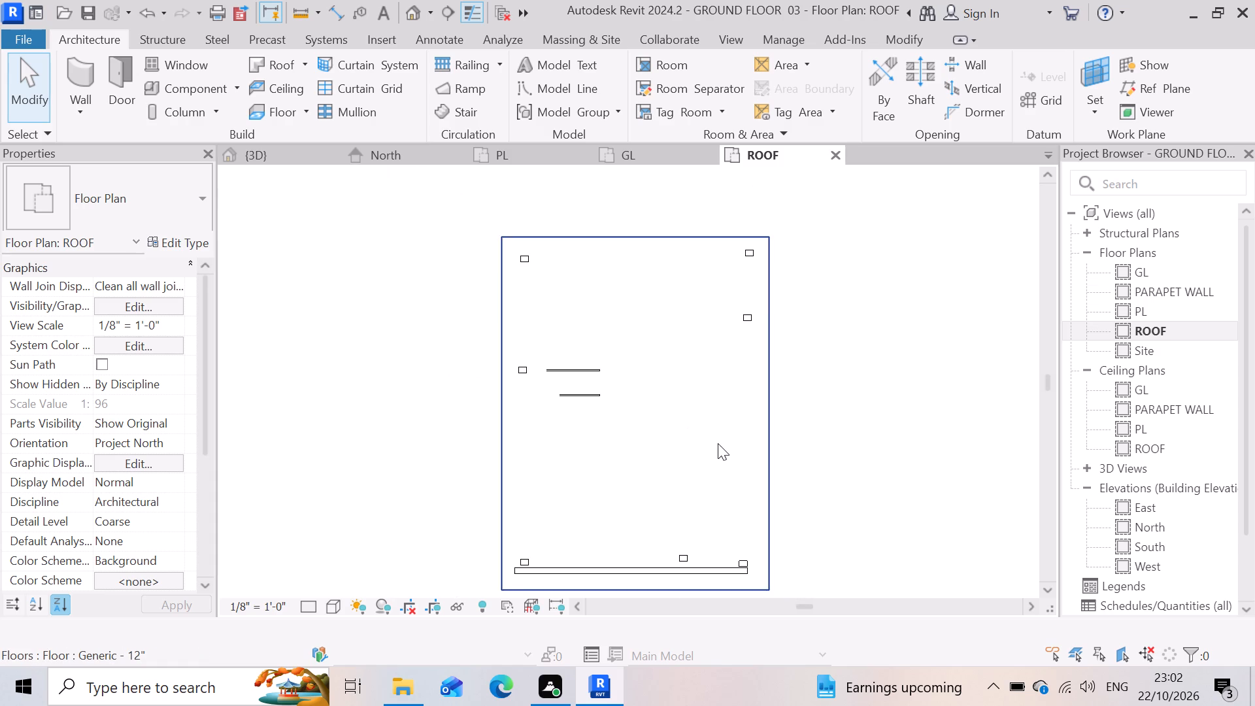
{"action": "scroll", "coordinate": [718, 440], "scroll_direction": "down", "scroll_amount": 2}
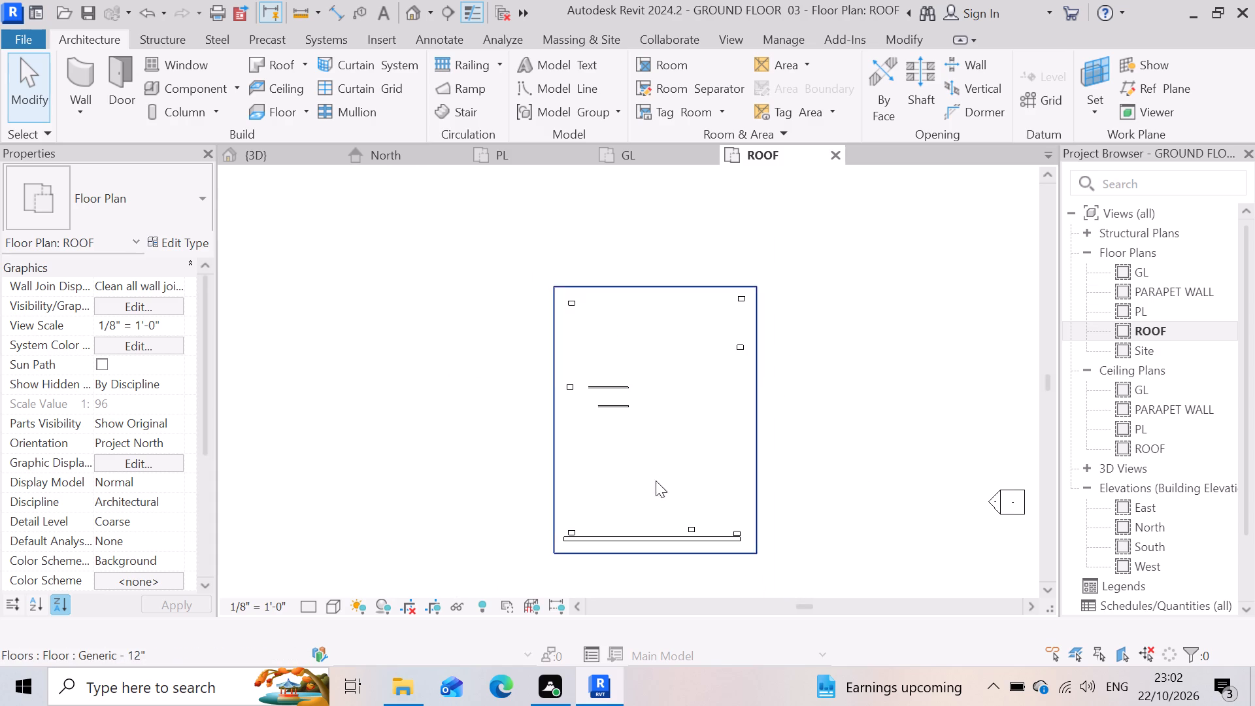
{"action": "scroll", "coordinate": [683, 539], "scroll_direction": "up", "scroll_amount": 9}
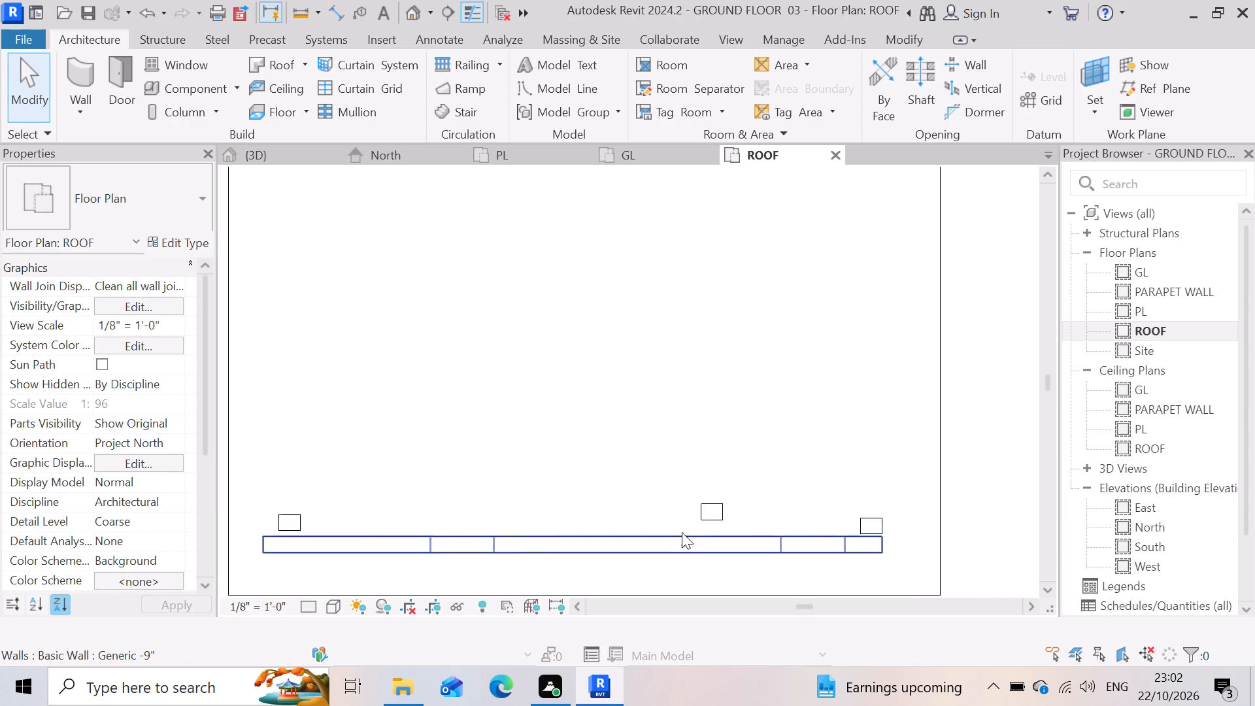
{"action": "scroll", "coordinate": [680, 527], "scroll_direction": "up", "scroll_amount": 3}
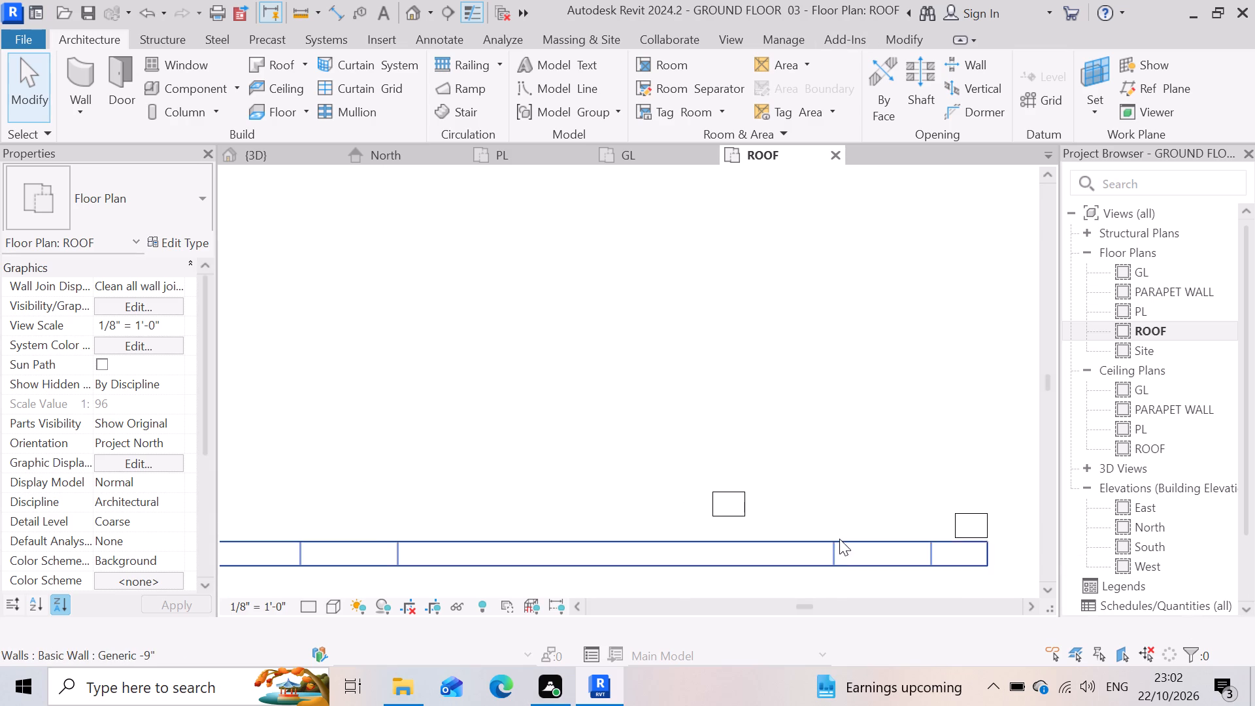
{"action": "scroll", "coordinate": [839, 535], "scroll_direction": "down", "scroll_amount": 12}
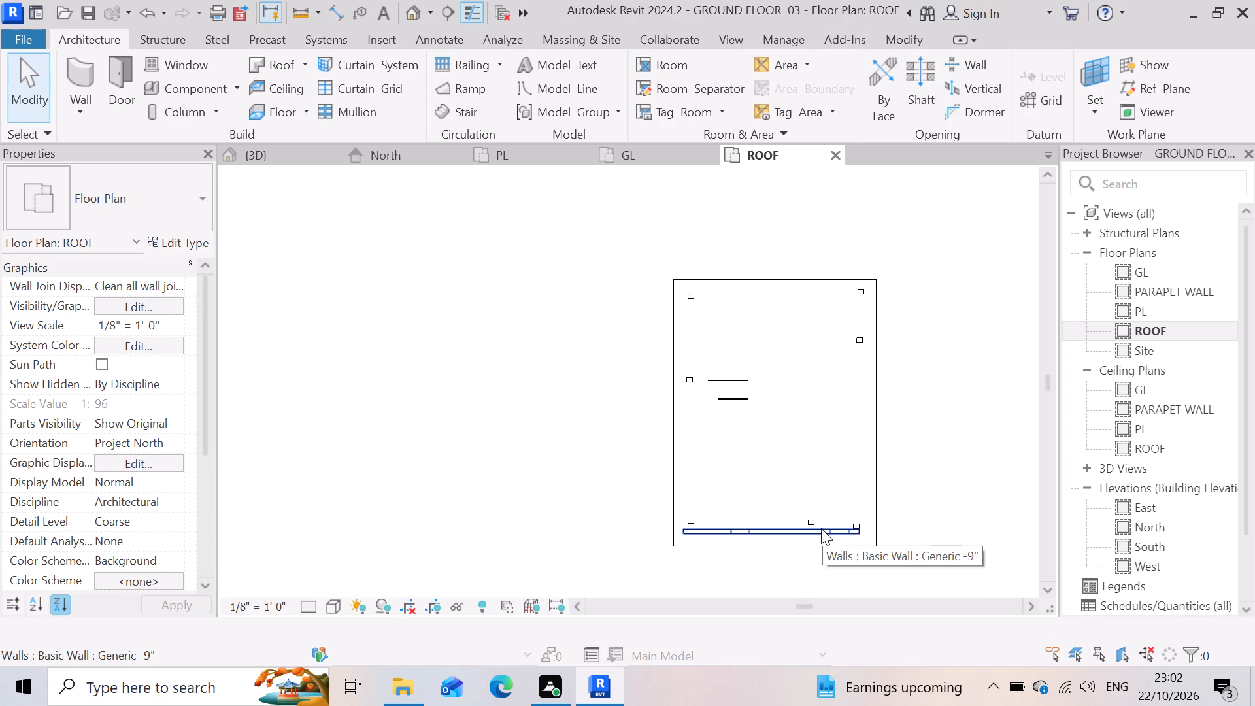
Open the PARAPET WALL floor plan and compare it with the ROOF and GL floor plans.
{"action": "left_click", "coordinate": [1176, 317]}
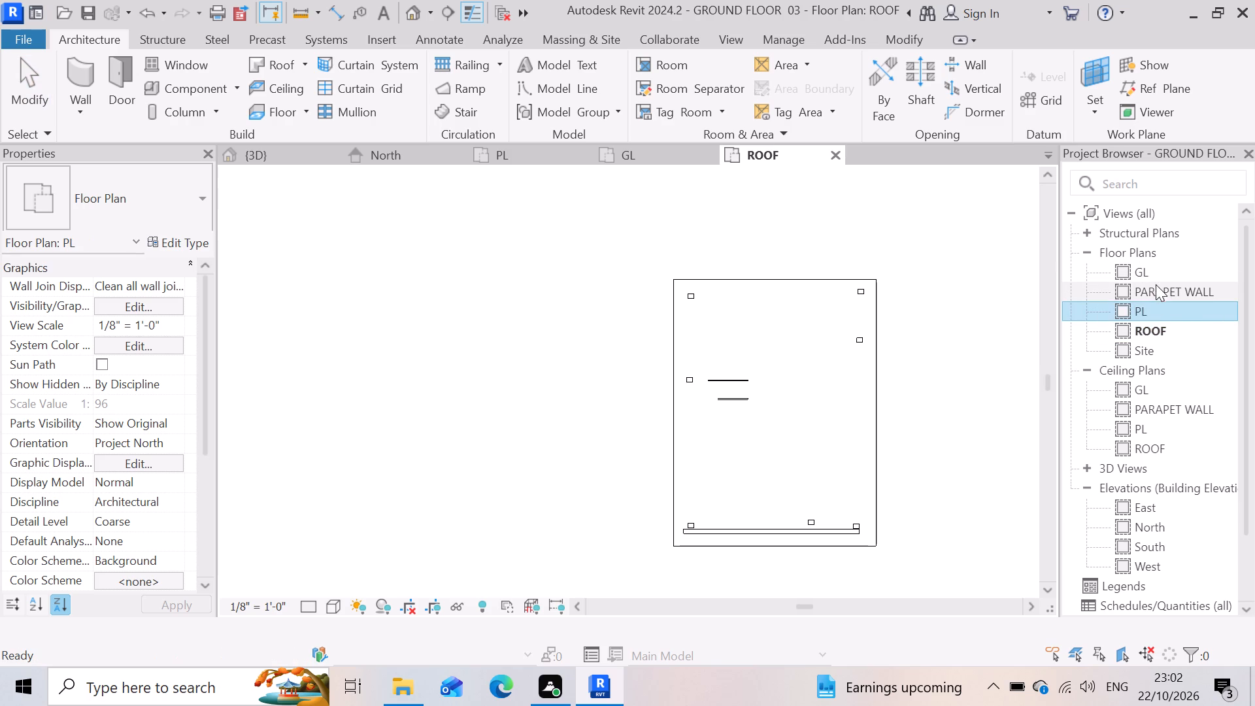
{"action": "double_click", "coordinate": [1158, 289]}
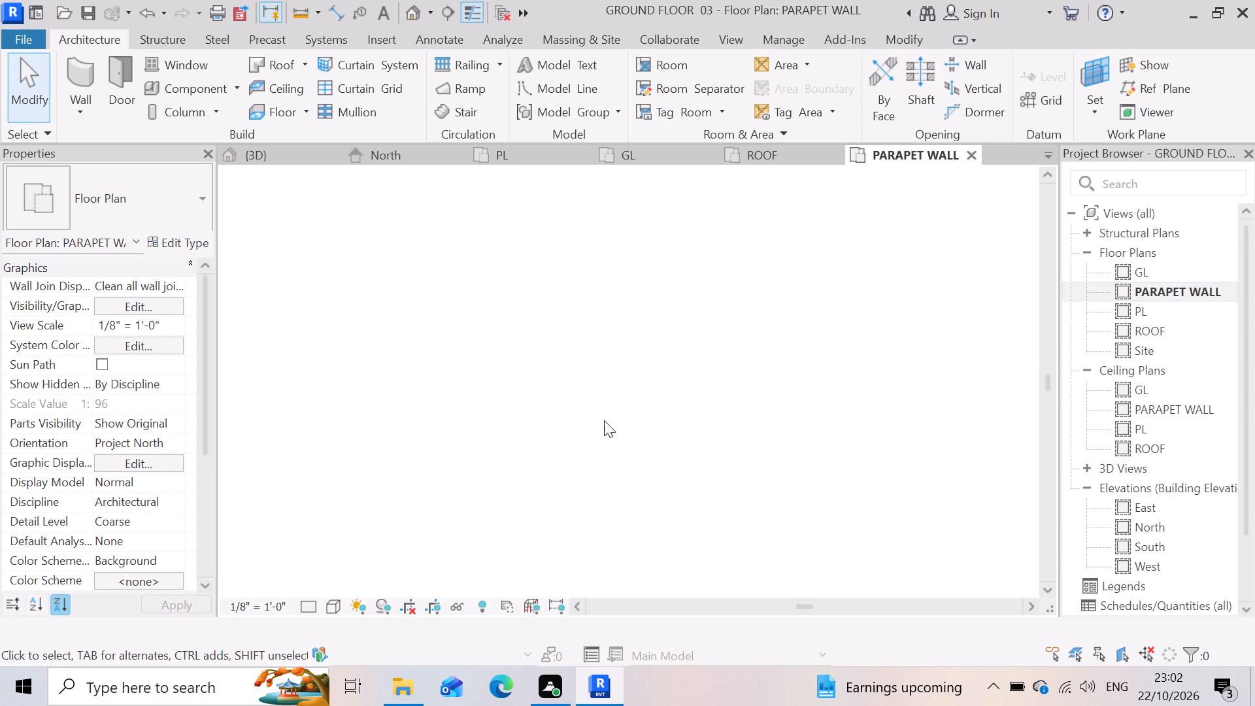
{"action": "scroll", "coordinate": [622, 440], "scroll_direction": "down", "scroll_amount": 12}
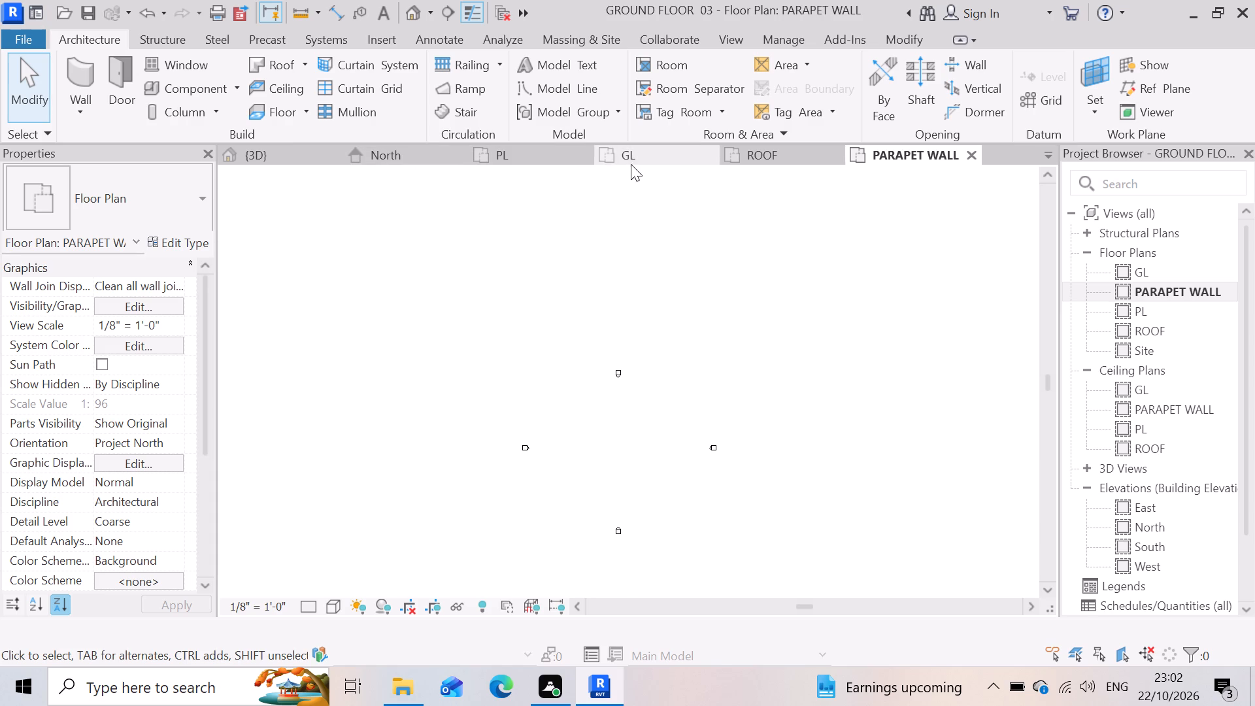
{"action": "left_click", "coordinate": [771, 152]}
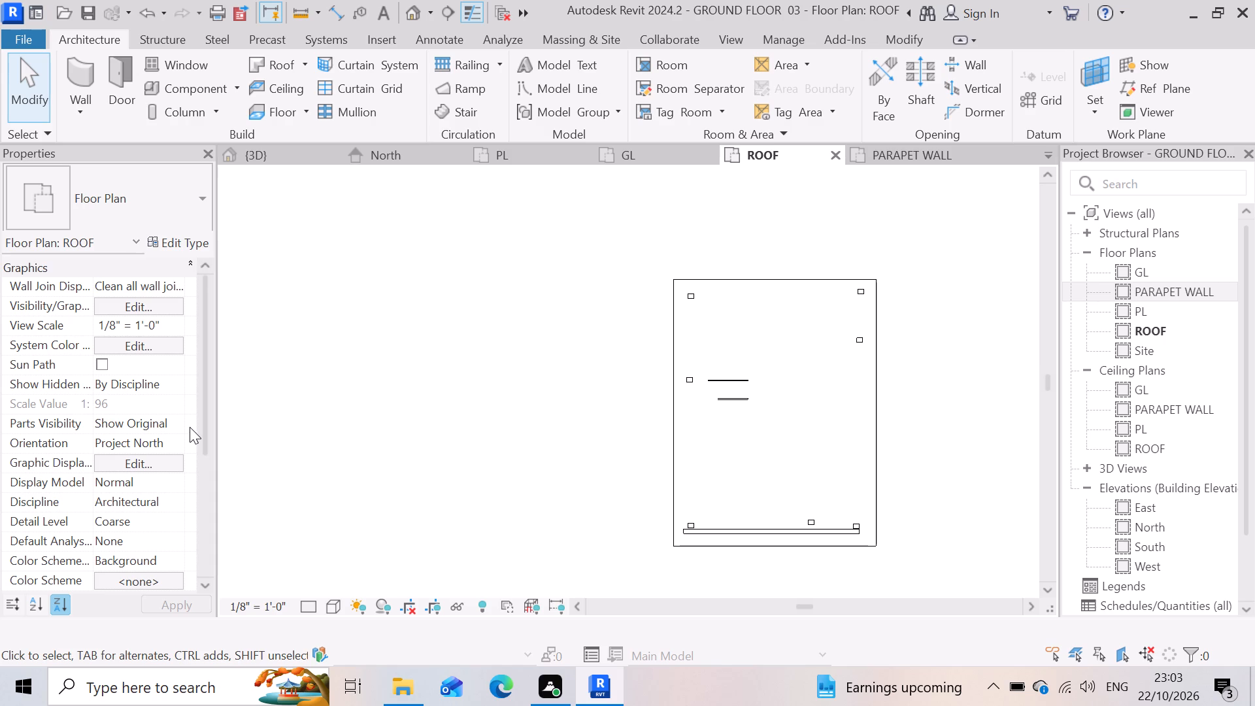
{"action": "scroll", "coordinate": [481, 397], "scroll_direction": "down", "scroll_amount": 2}
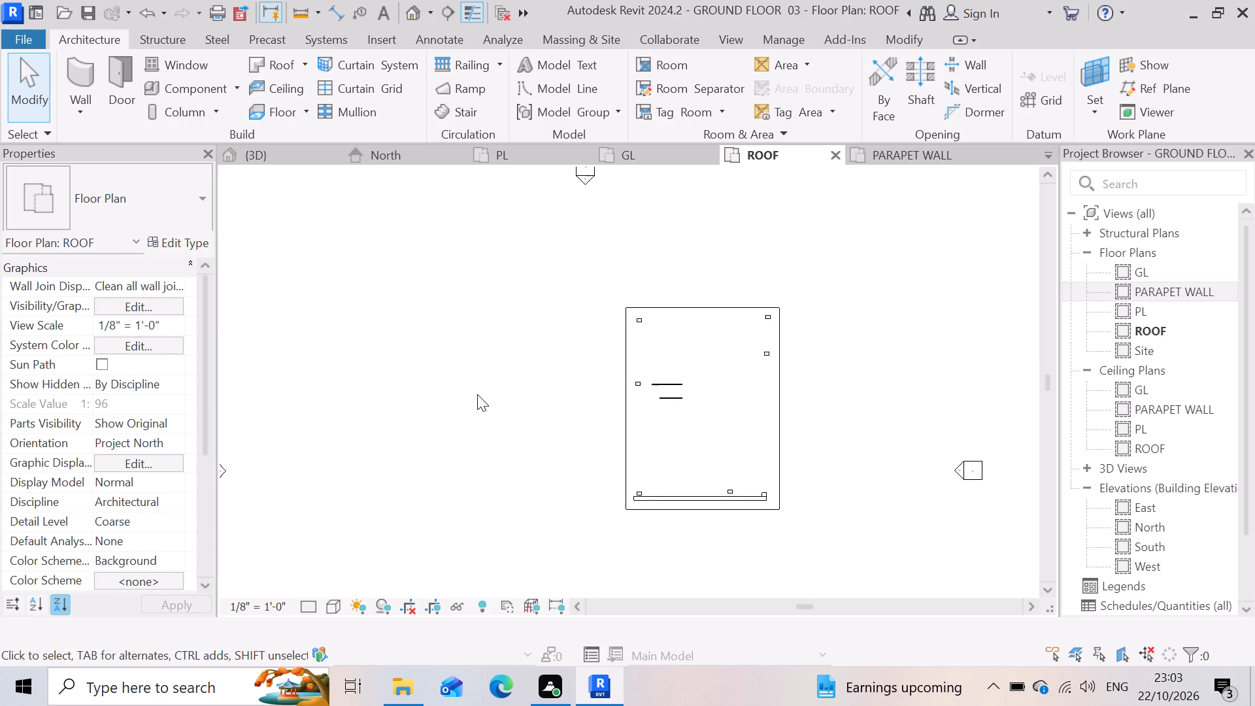
{"action": "scroll", "coordinate": [477, 394], "scroll_direction": "down", "scroll_amount": 3}
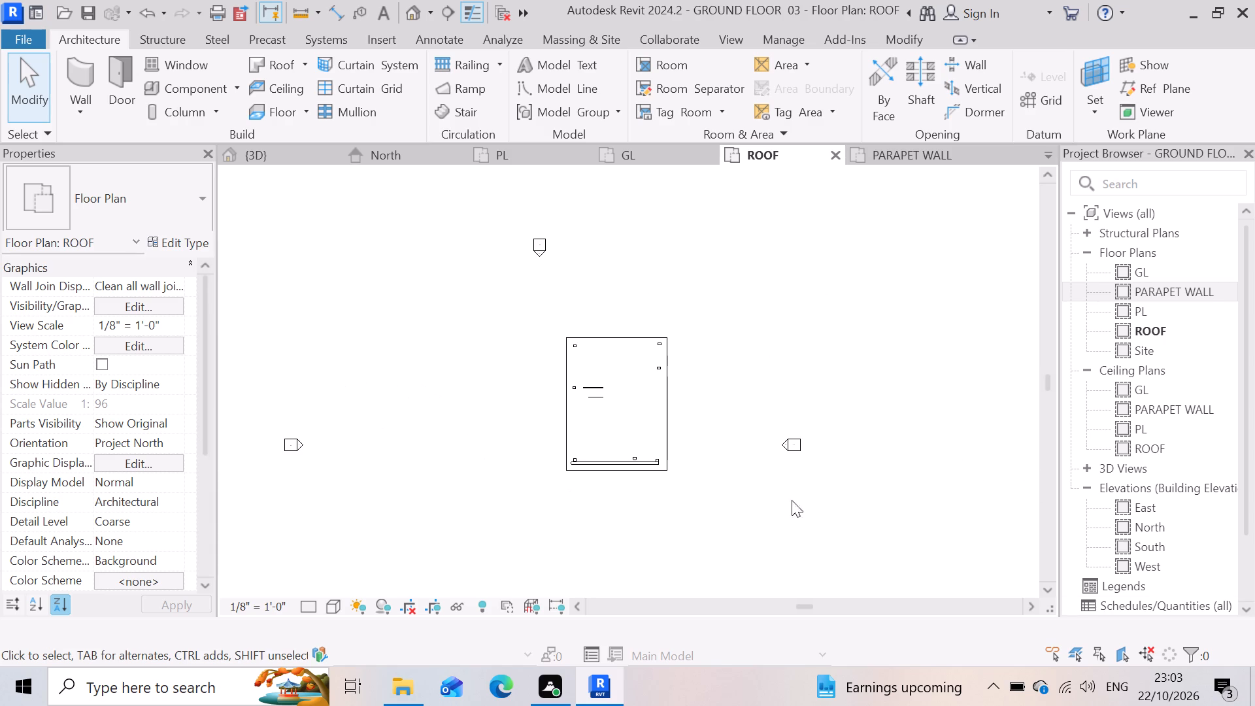
{"action": "scroll", "coordinate": [536, 453], "scroll_direction": "up", "scroll_amount": 3}
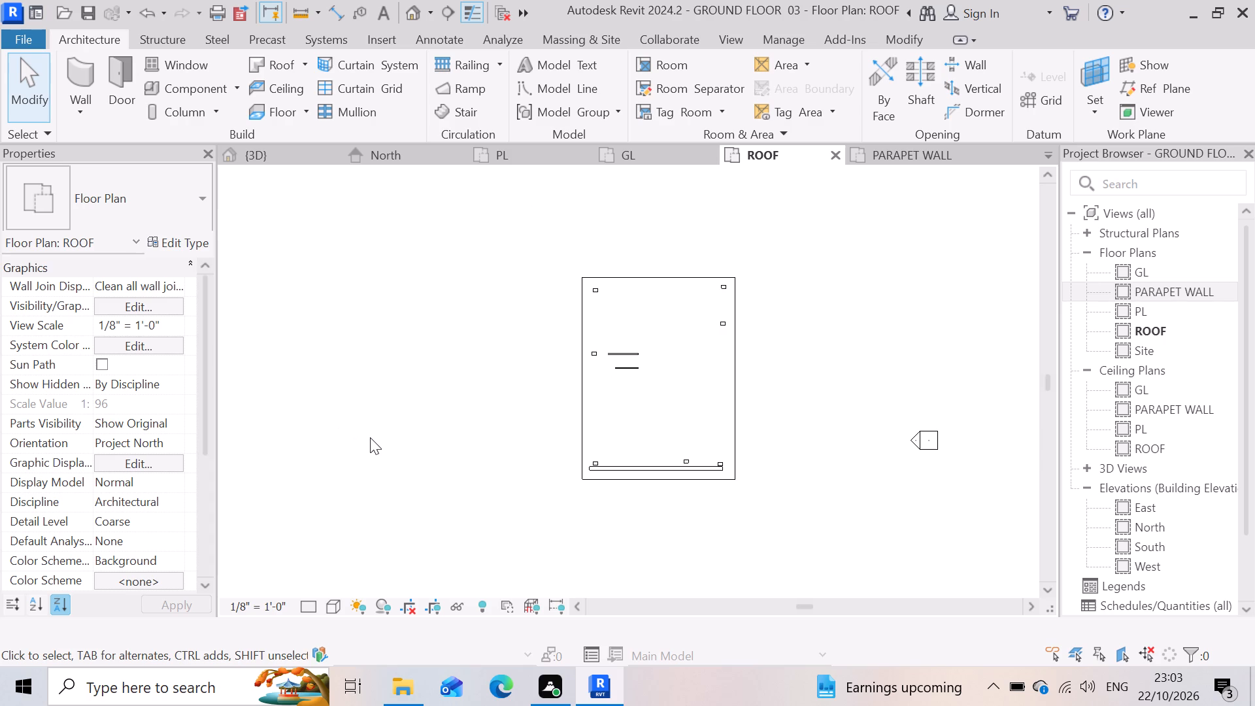
{"action": "scroll", "coordinate": [370, 435], "scroll_direction": "down", "scroll_amount": 2}
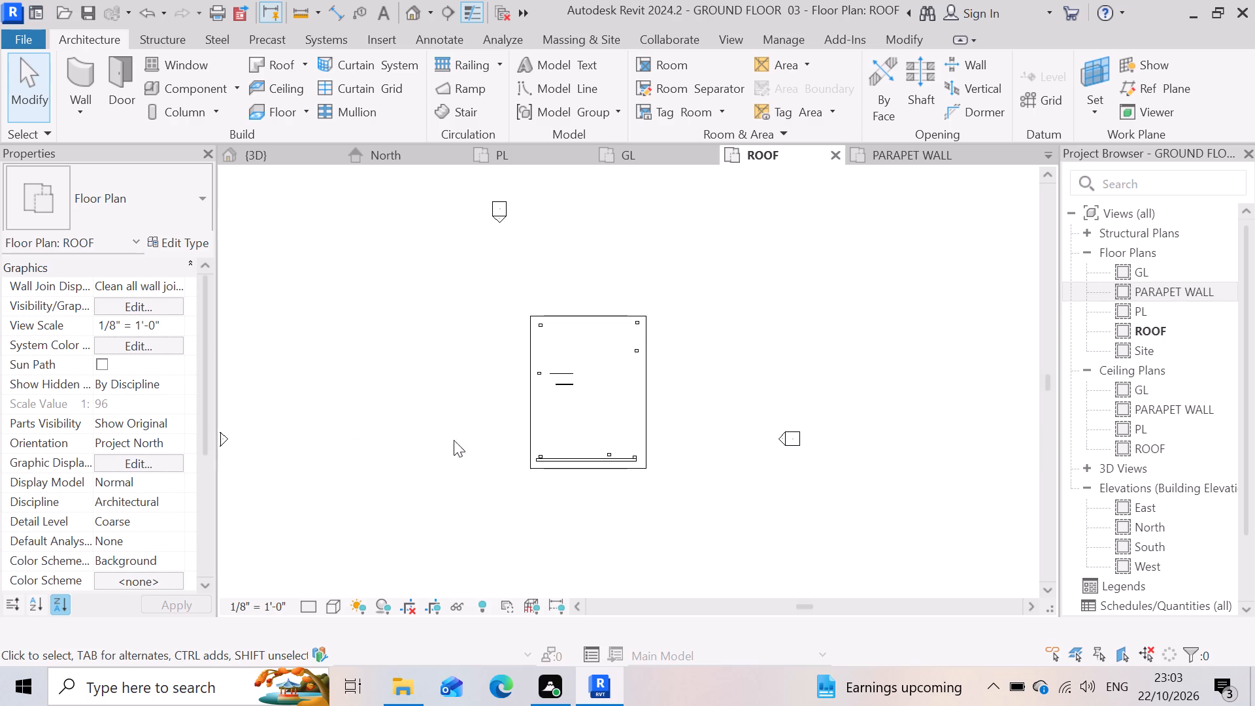
{"action": "scroll", "coordinate": [539, 488], "scroll_direction": "up", "scroll_amount": 3}
{"action": "scroll", "coordinate": [478, 497], "scroll_direction": "down", "scroll_amount": 2}
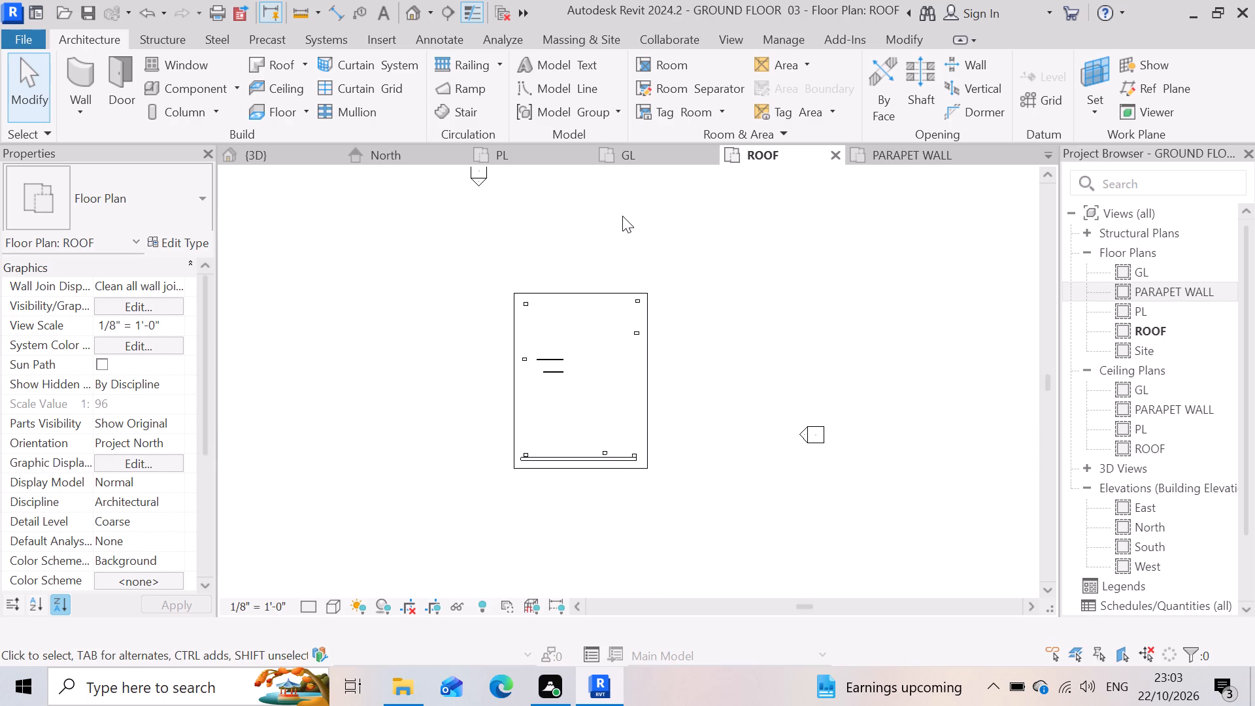
{"action": "left_click", "coordinate": [658, 160]}
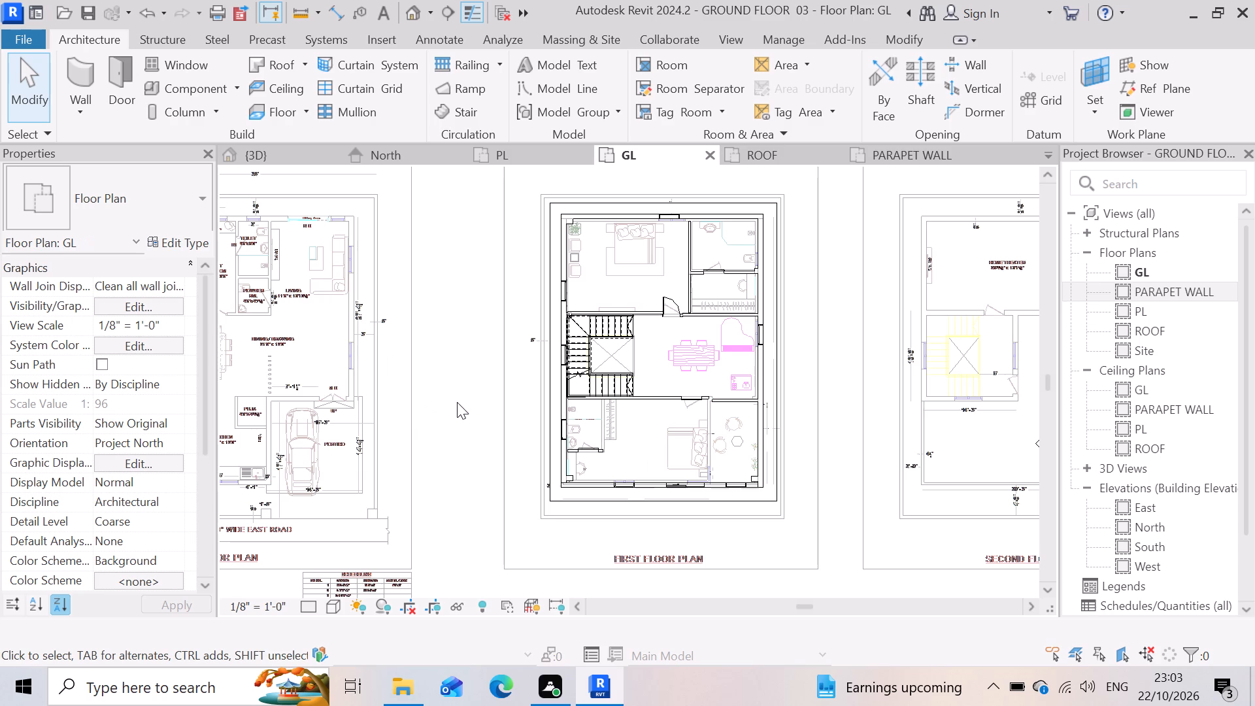
{"action": "scroll", "coordinate": [457, 402], "scroll_direction": "down", "scroll_amount": 3}
{"action": "left_click", "coordinate": [811, 154]}
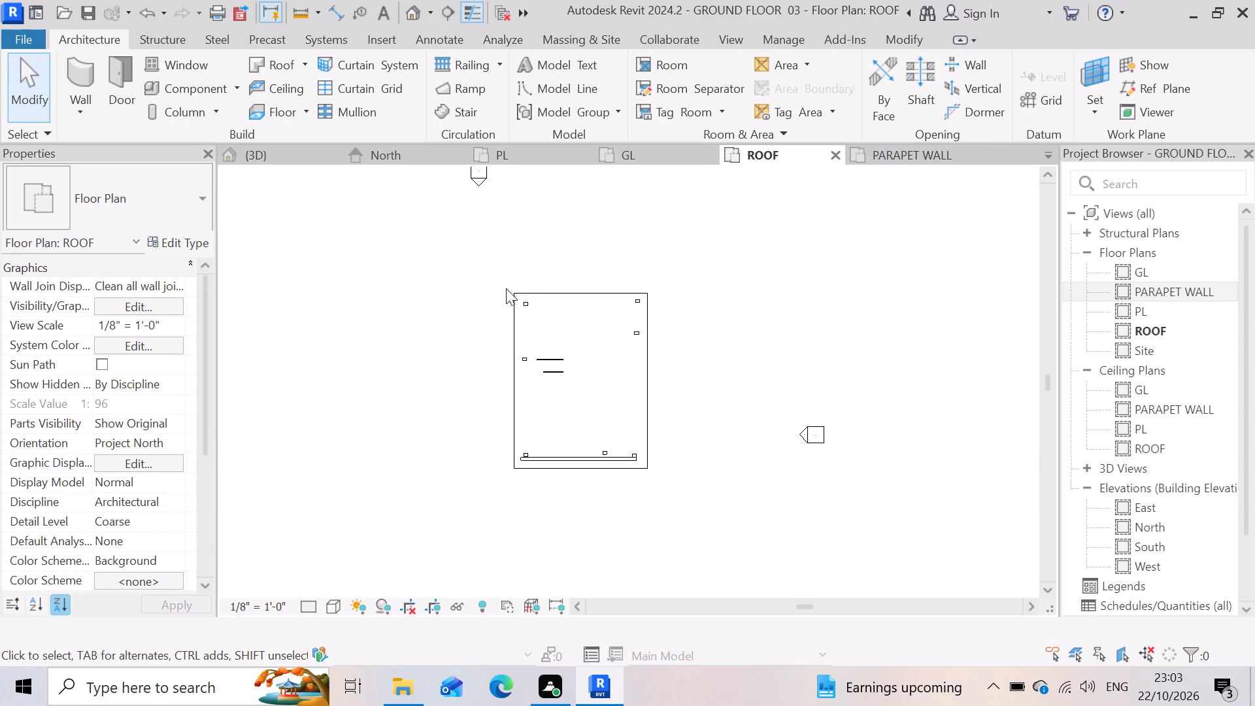
{"action": "scroll", "coordinate": [509, 294], "scroll_direction": "up", "scroll_amount": 2}
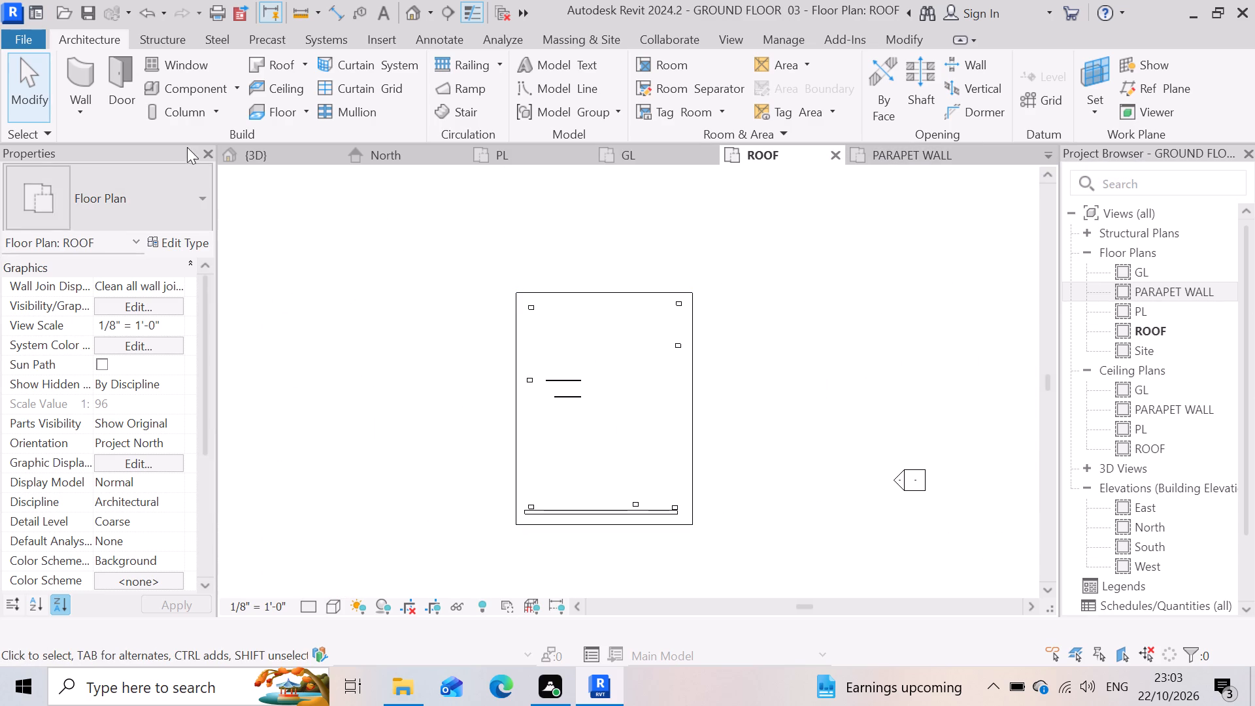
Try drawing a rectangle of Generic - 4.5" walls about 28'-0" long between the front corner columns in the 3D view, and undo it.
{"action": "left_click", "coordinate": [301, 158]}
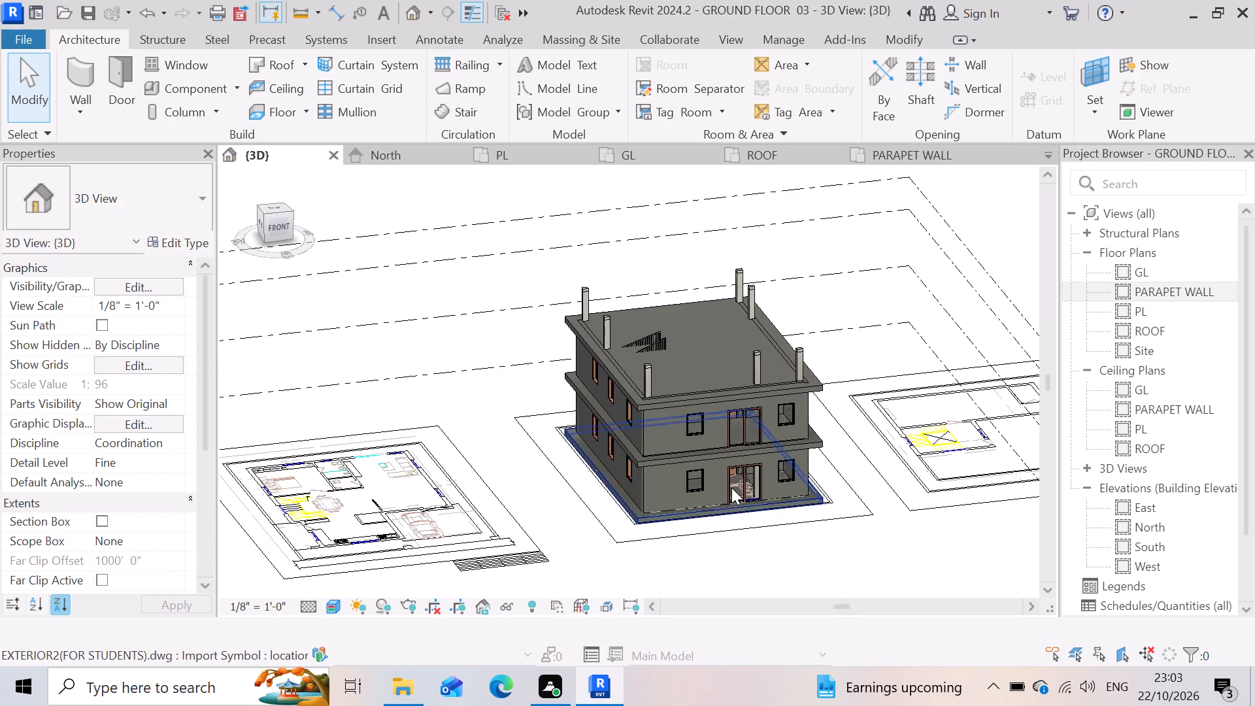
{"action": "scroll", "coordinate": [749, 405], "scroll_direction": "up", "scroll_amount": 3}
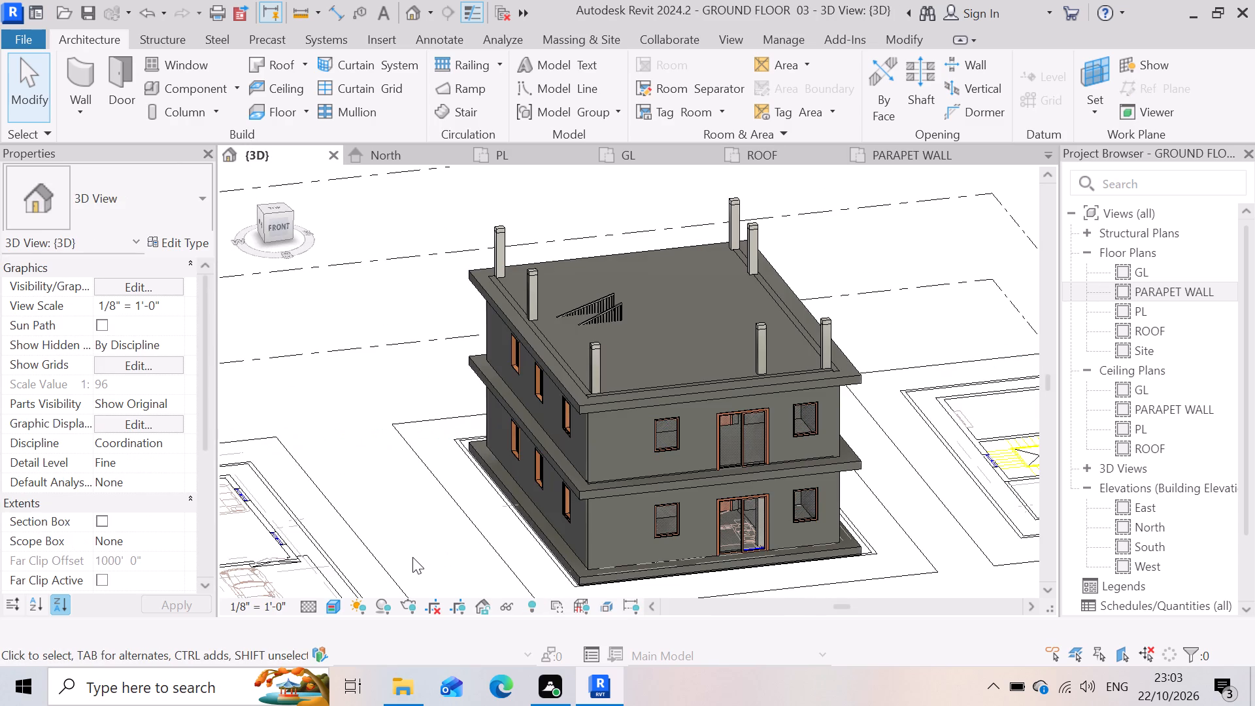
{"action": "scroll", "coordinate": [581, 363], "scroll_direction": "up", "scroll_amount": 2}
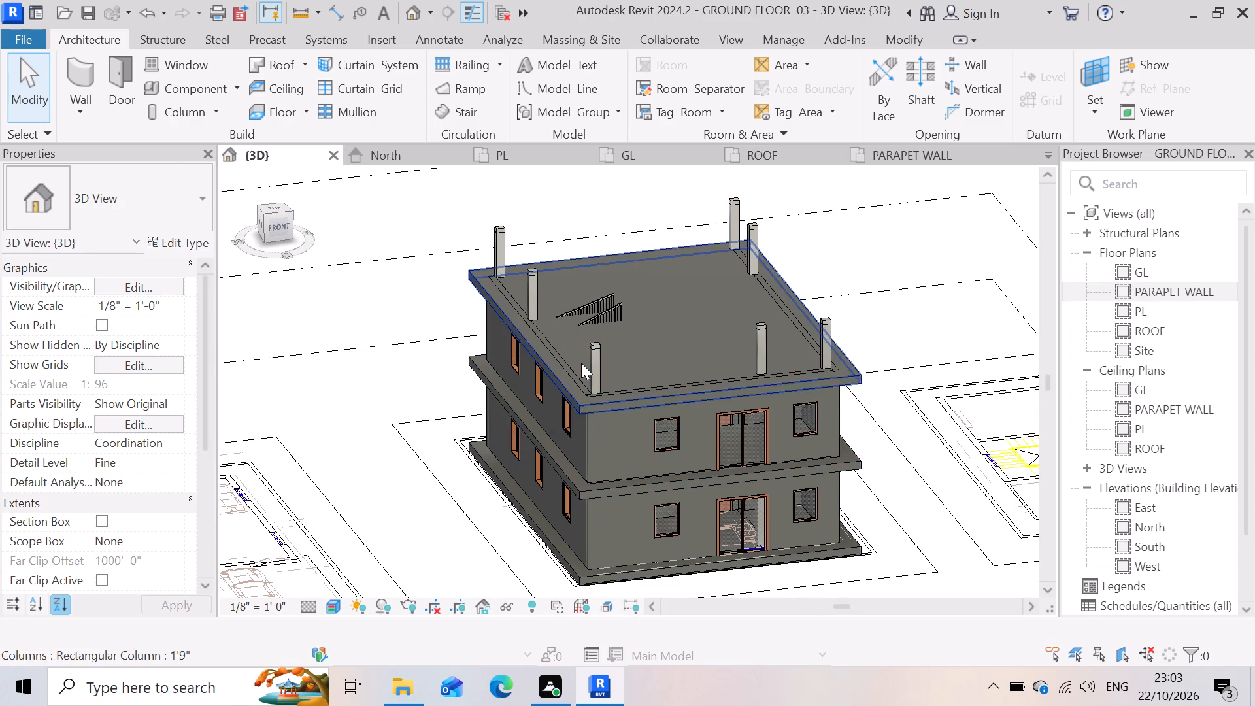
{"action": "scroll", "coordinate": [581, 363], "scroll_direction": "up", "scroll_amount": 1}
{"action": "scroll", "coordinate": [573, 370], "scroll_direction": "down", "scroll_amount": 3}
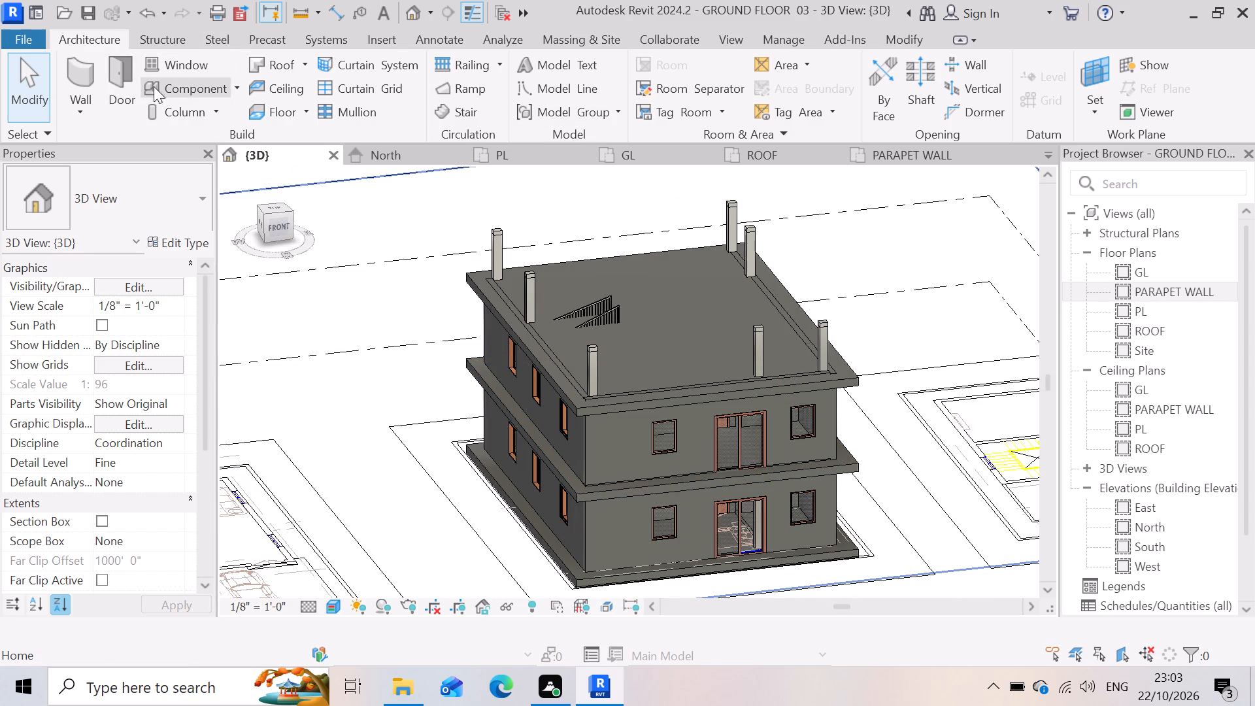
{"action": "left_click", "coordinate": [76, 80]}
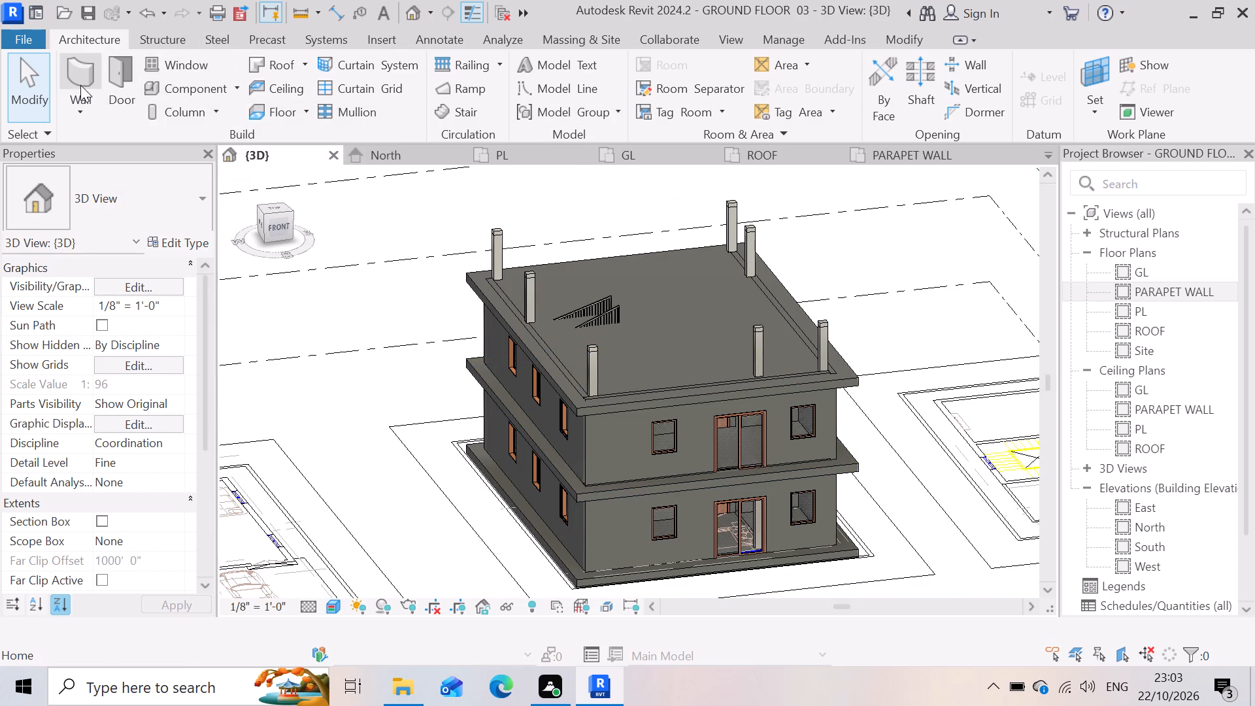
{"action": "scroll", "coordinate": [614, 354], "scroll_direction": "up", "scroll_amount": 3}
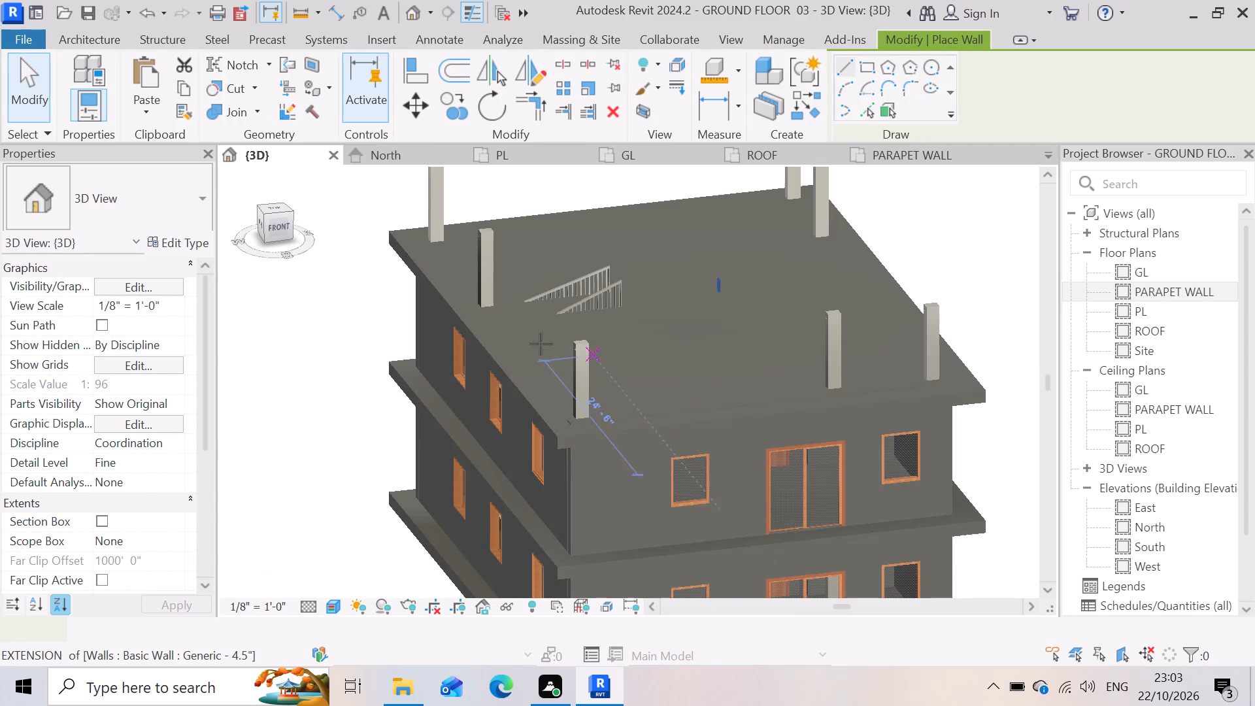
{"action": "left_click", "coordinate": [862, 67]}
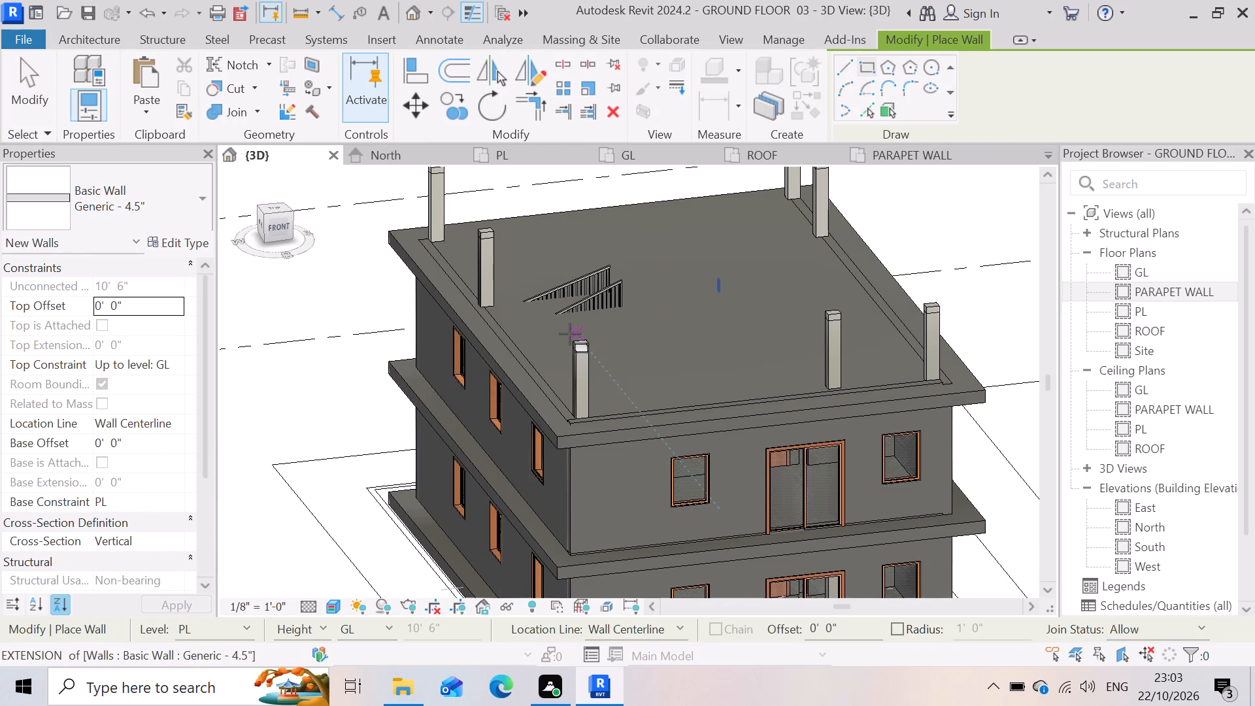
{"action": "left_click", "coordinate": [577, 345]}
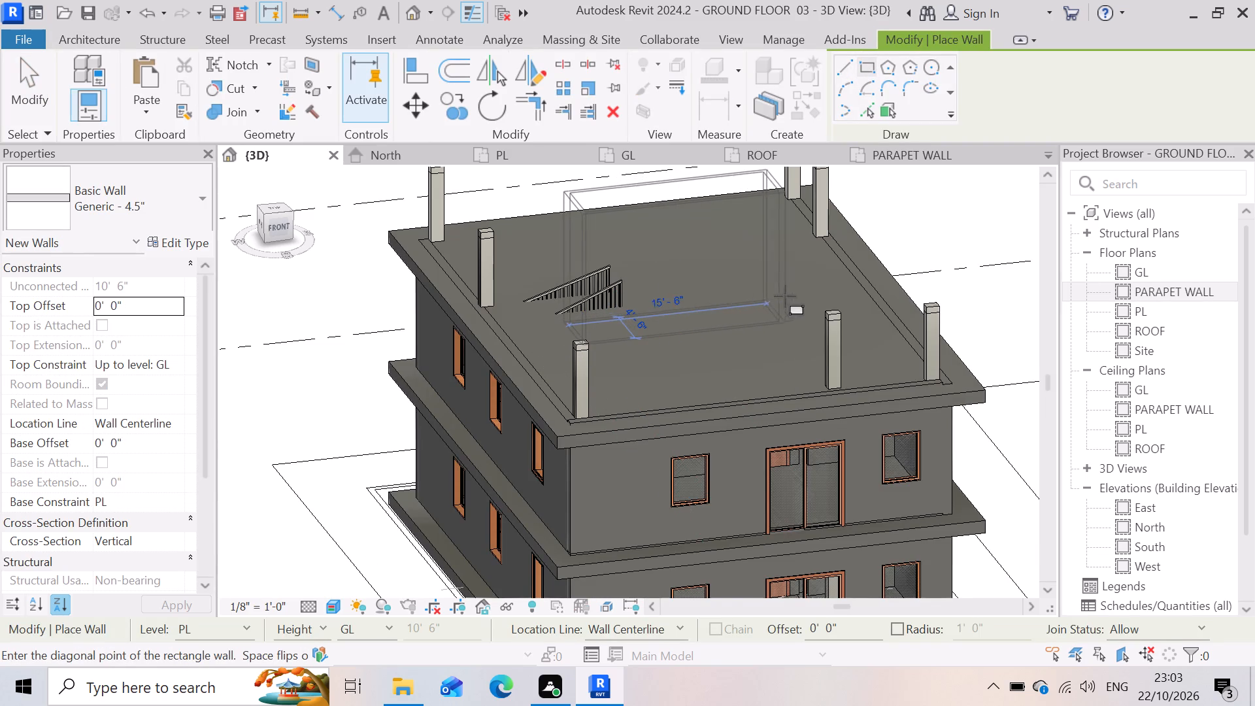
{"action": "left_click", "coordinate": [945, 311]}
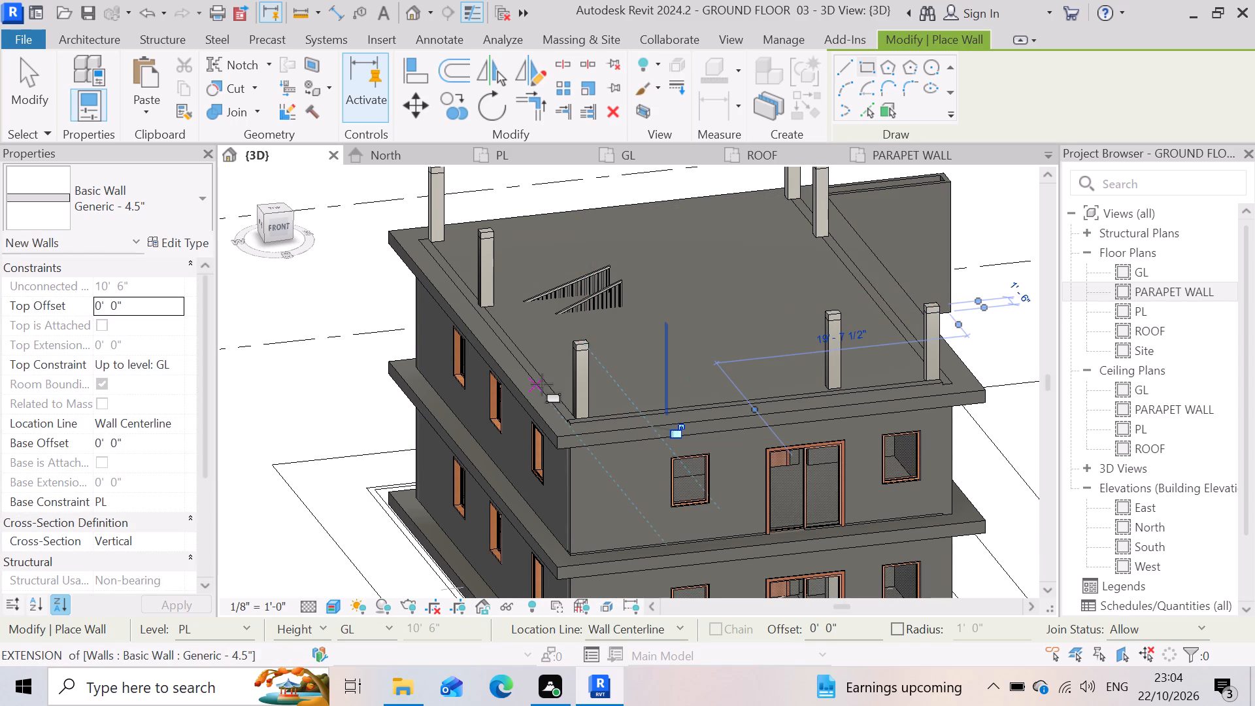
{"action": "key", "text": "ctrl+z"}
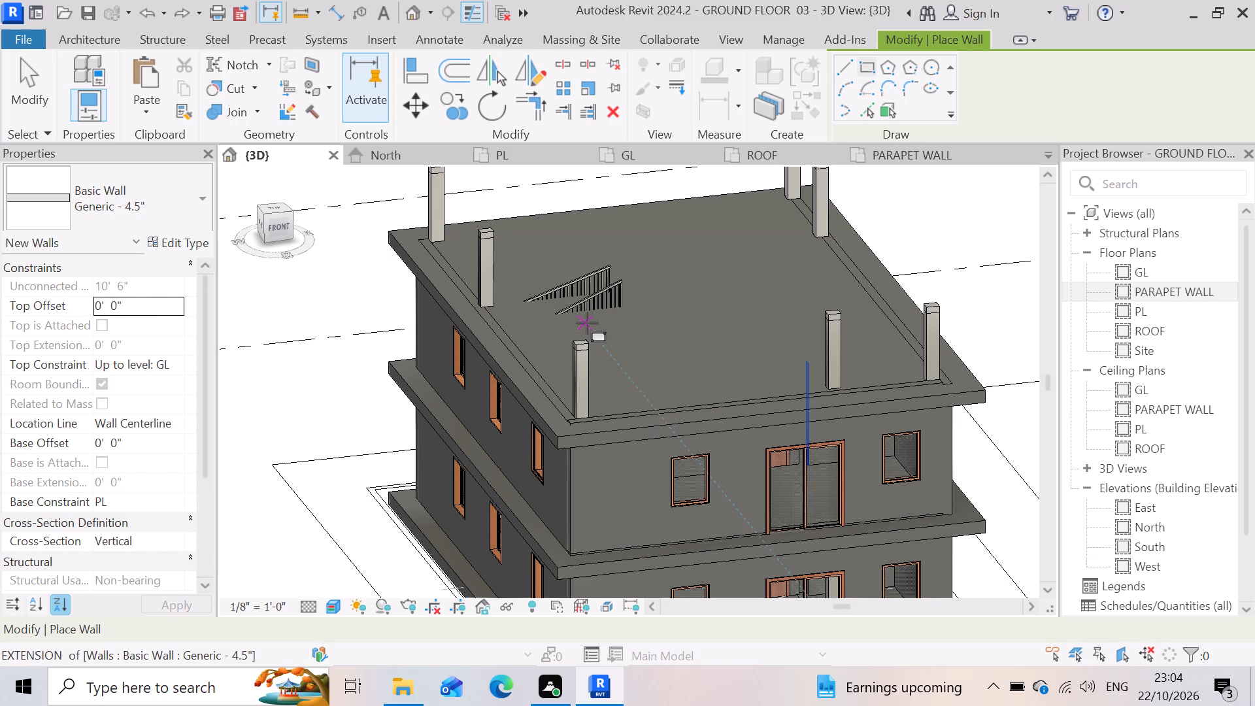
In the ROOF plan, draw a Generic - 4.5" wall rectangle about 28'-1 1/2" by 1'-6" between the rear corner columns and view it in 3D.
{"action": "left_click", "coordinate": [783, 152]}
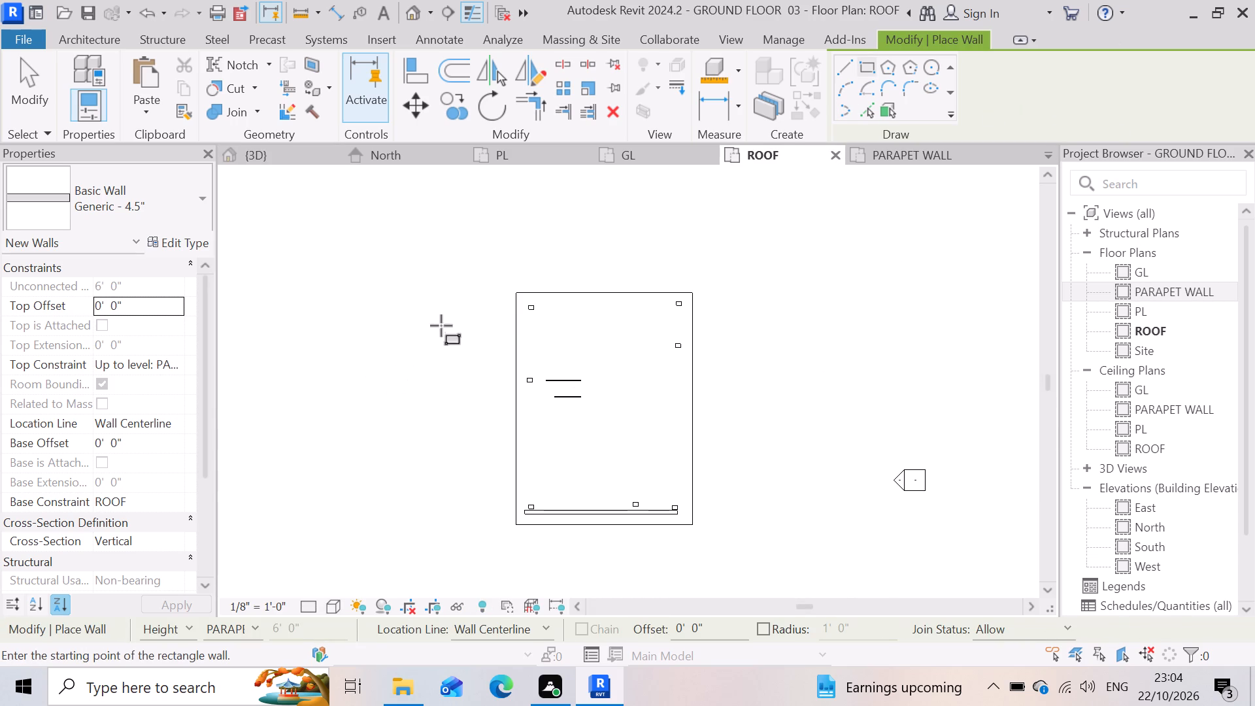
{"action": "scroll", "coordinate": [529, 324], "scroll_direction": "up", "scroll_amount": 3}
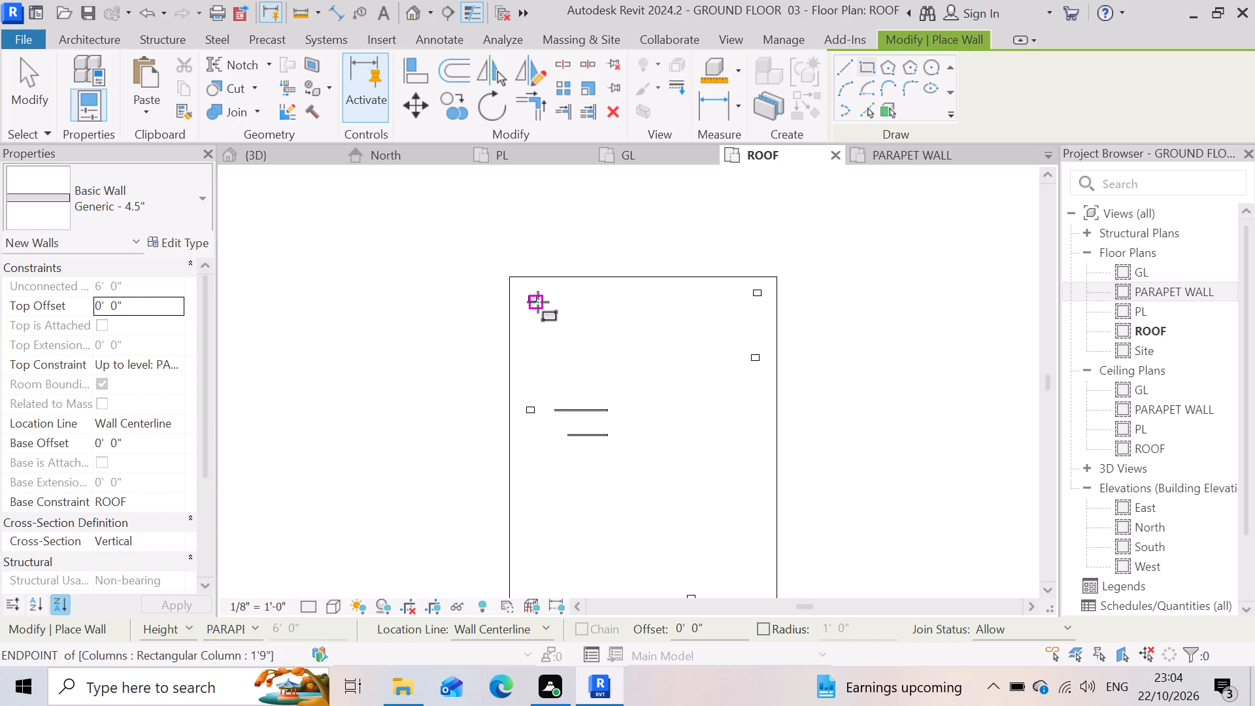
{"action": "left_click", "coordinate": [538, 302]}
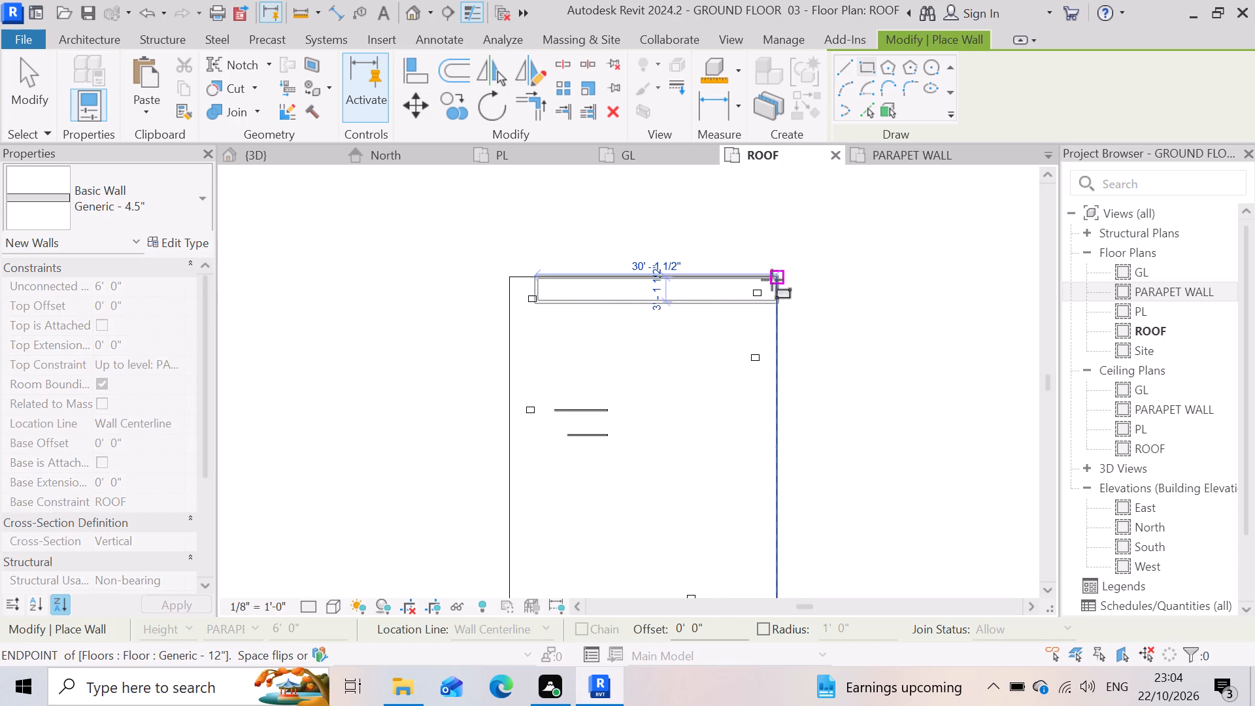
{"action": "left_click", "coordinate": [763, 286]}
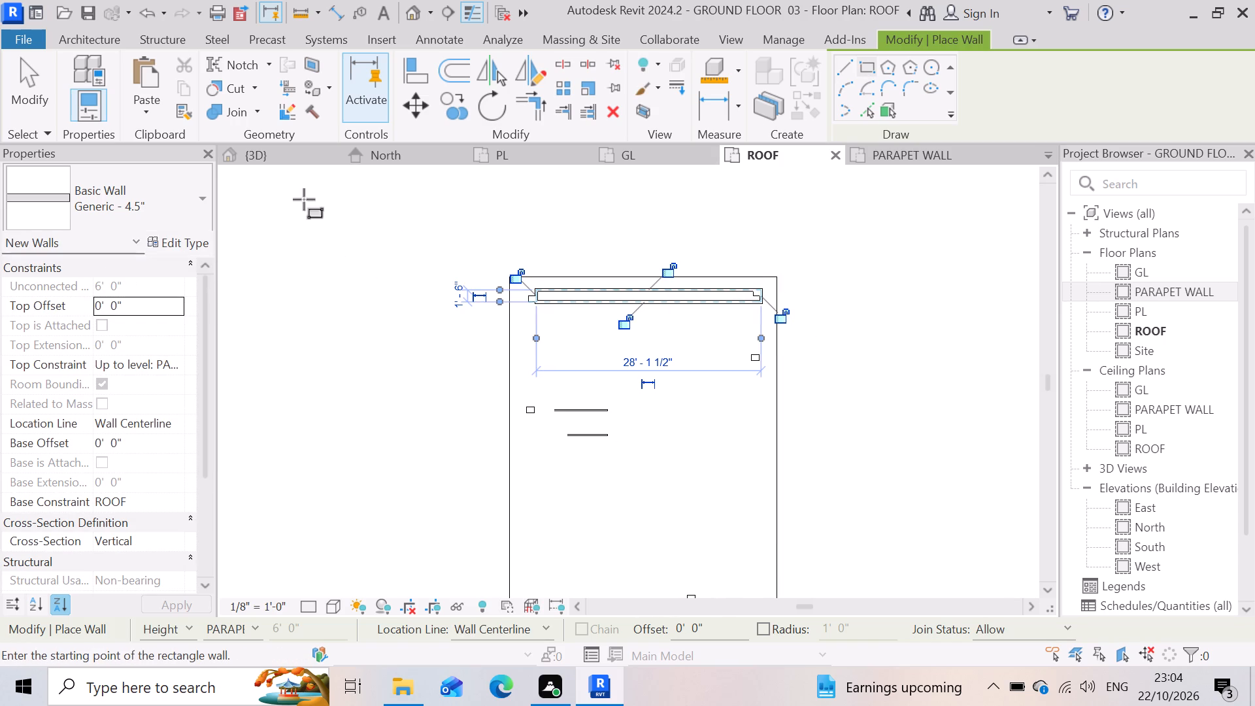
{"action": "left_click", "coordinate": [314, 160]}
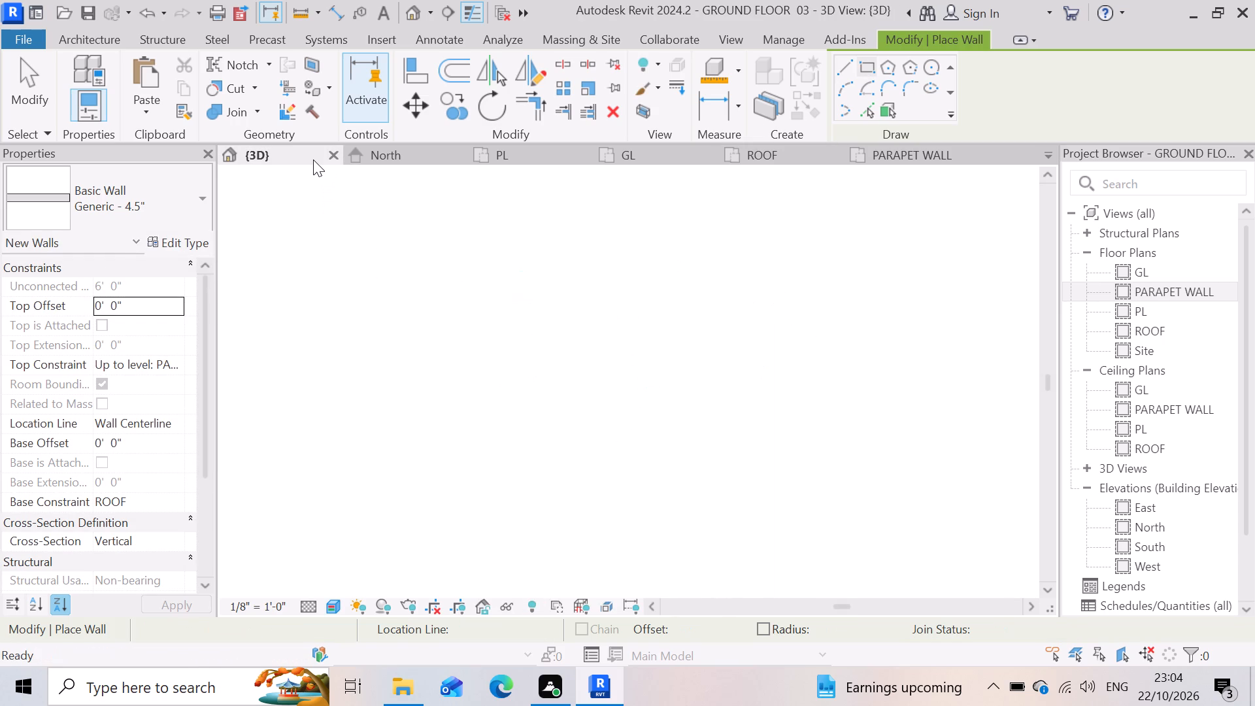
{"action": "scroll", "coordinate": [803, 414], "scroll_direction": "down", "scroll_amount": 4}
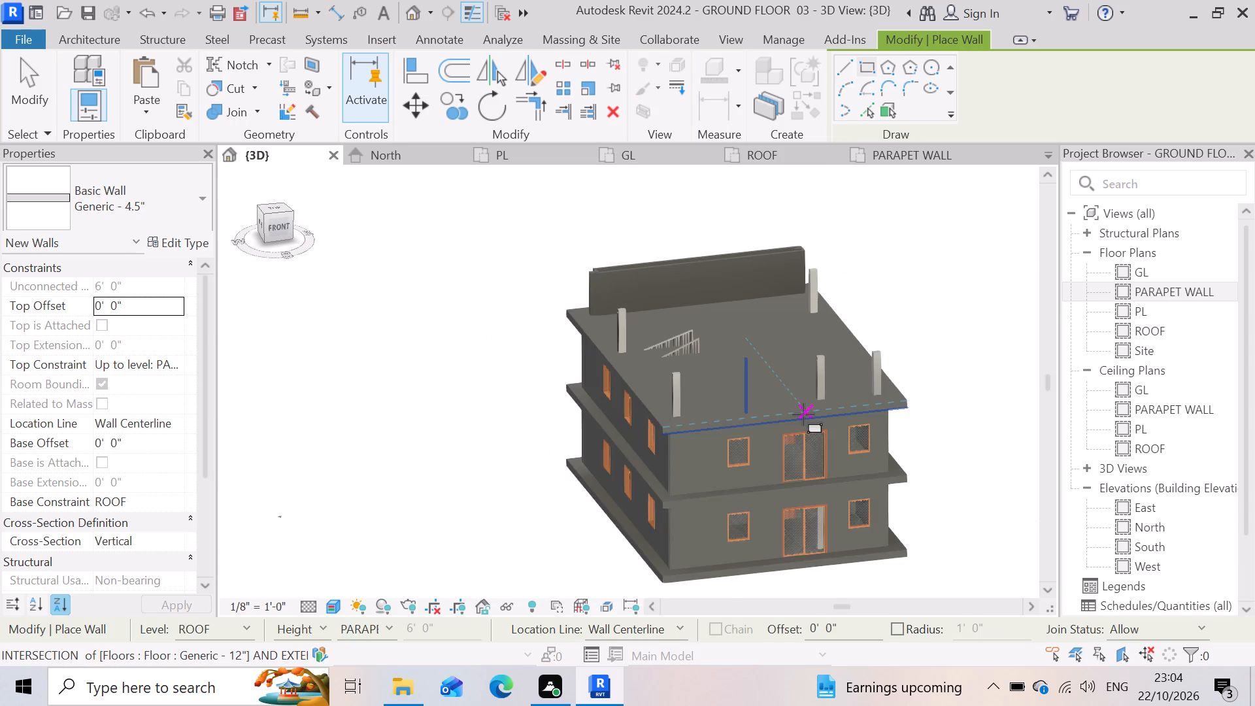
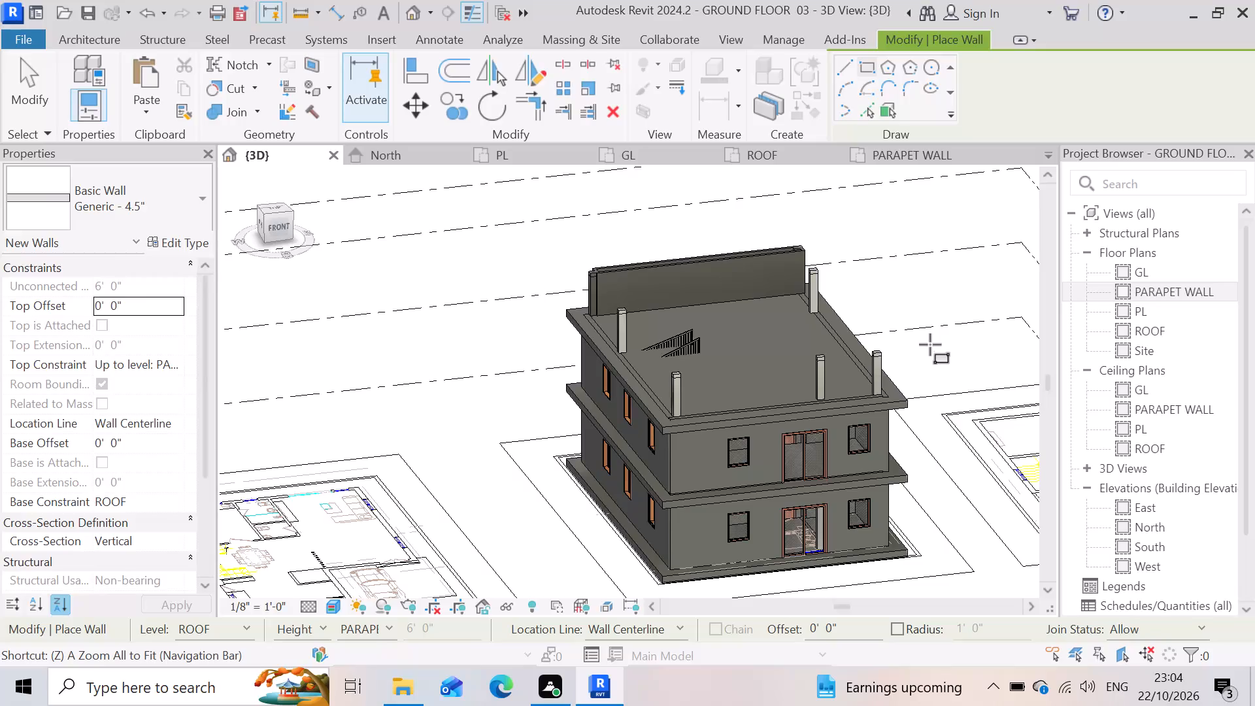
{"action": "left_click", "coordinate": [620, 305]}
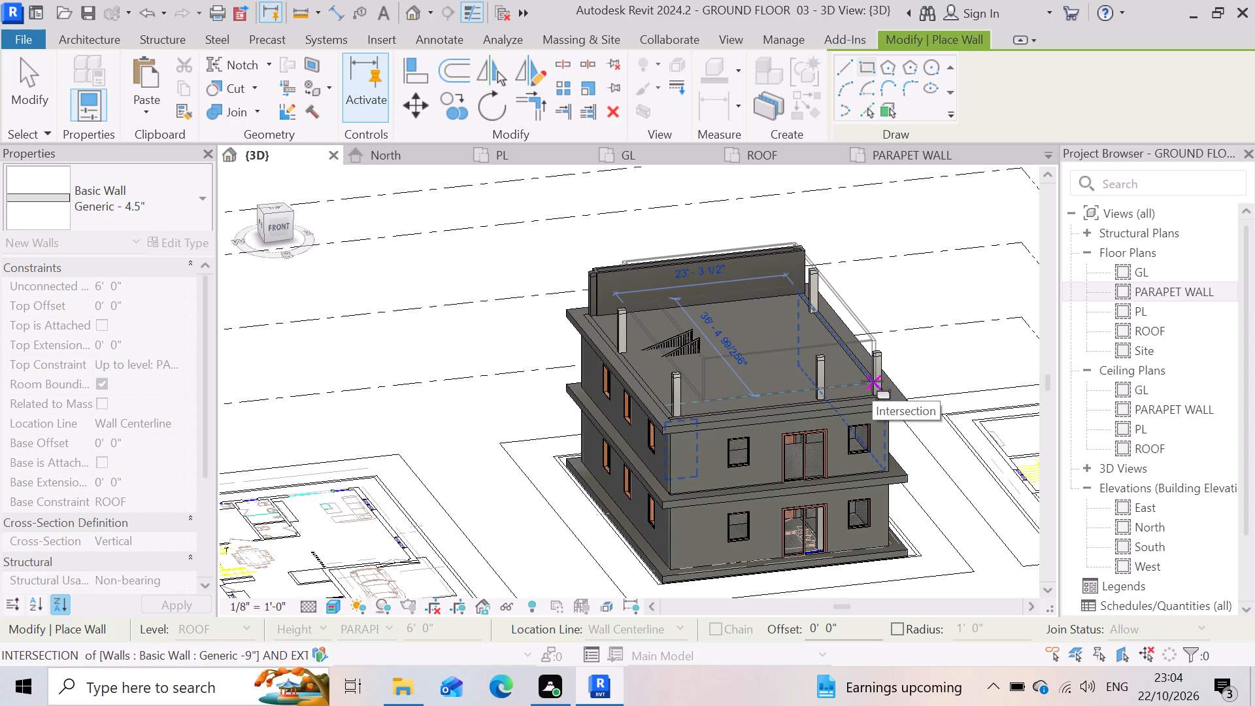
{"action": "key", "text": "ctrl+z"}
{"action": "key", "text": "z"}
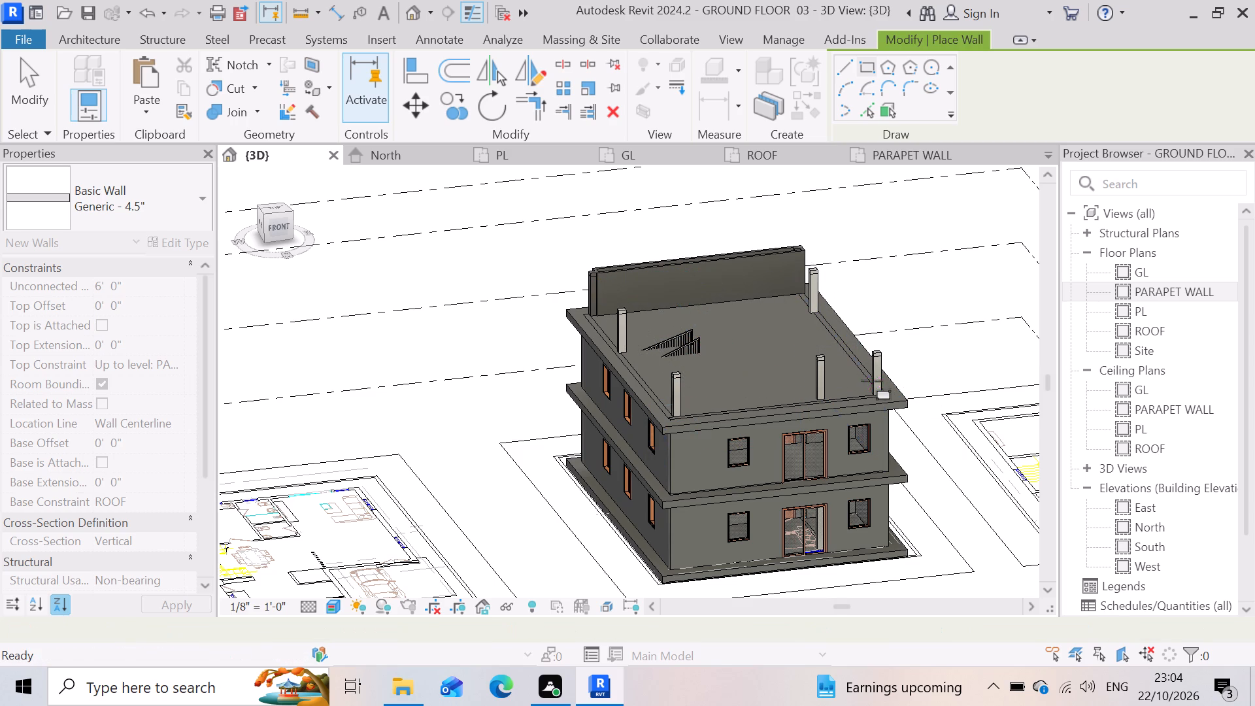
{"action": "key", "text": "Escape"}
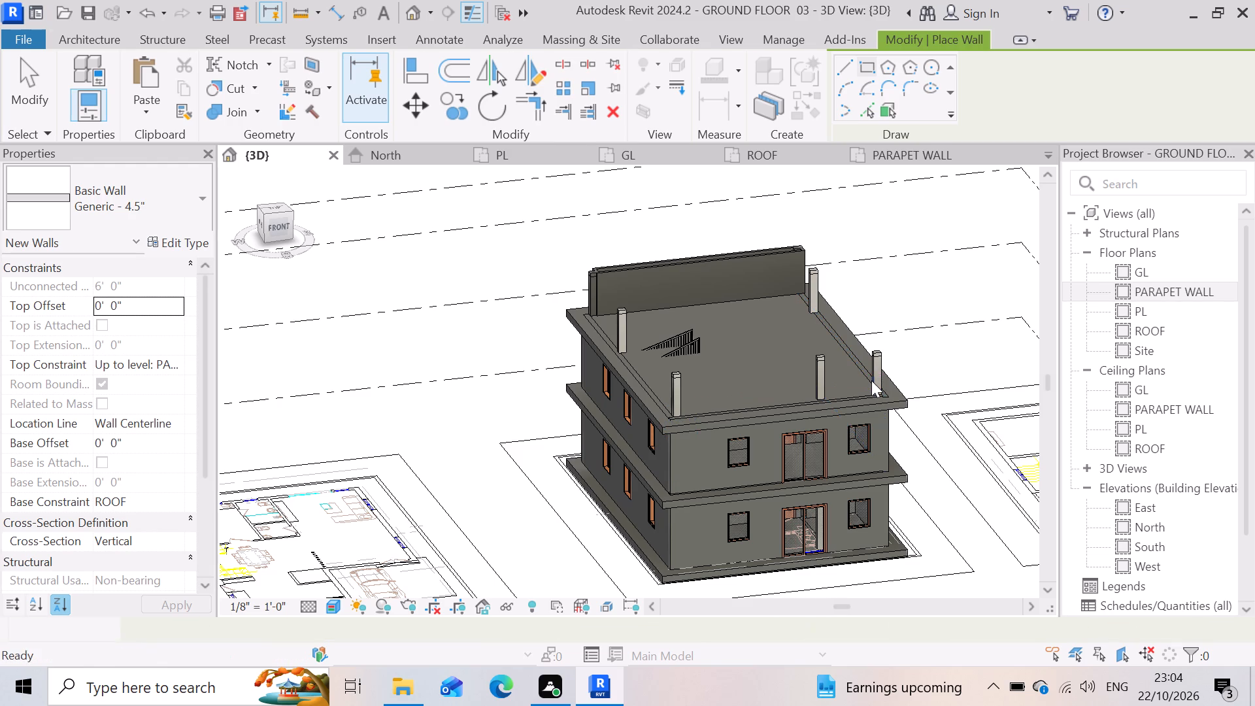
Delete the two long Generic - 4.5" walls of the rear rectangle in the 3D view.
{"action": "left_click", "coordinate": [724, 261]}
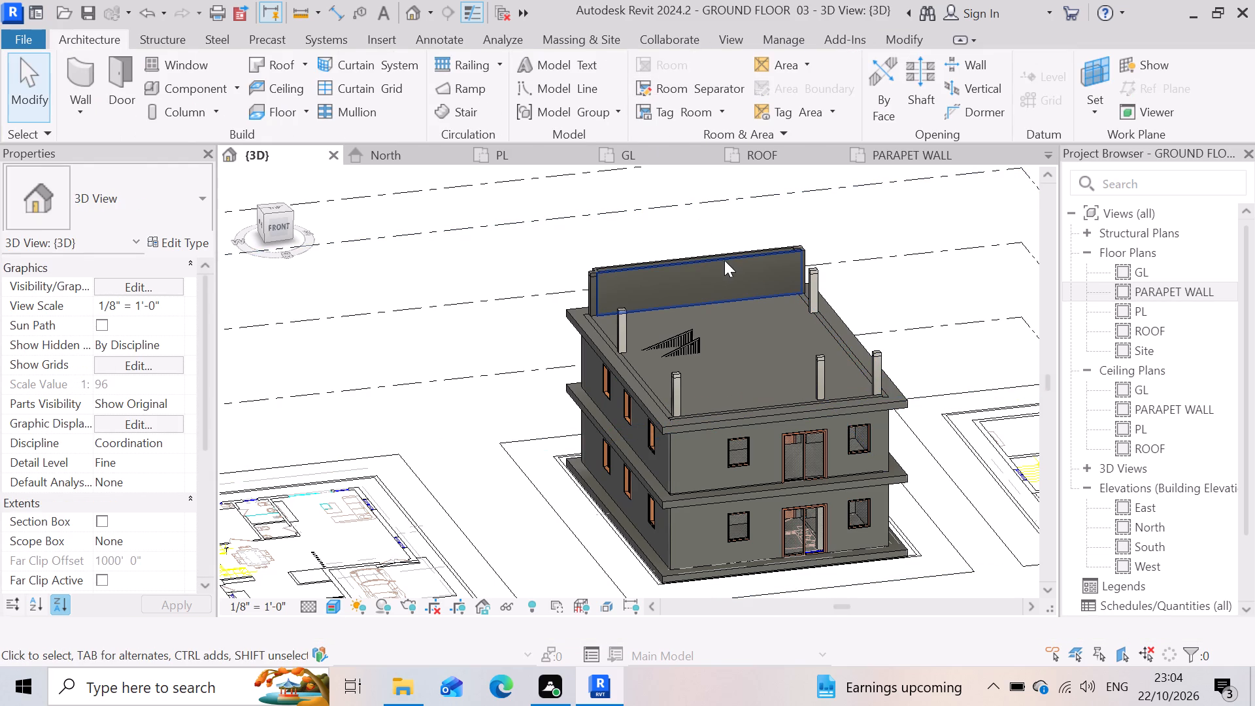
{"action": "key", "text": "Delete"}
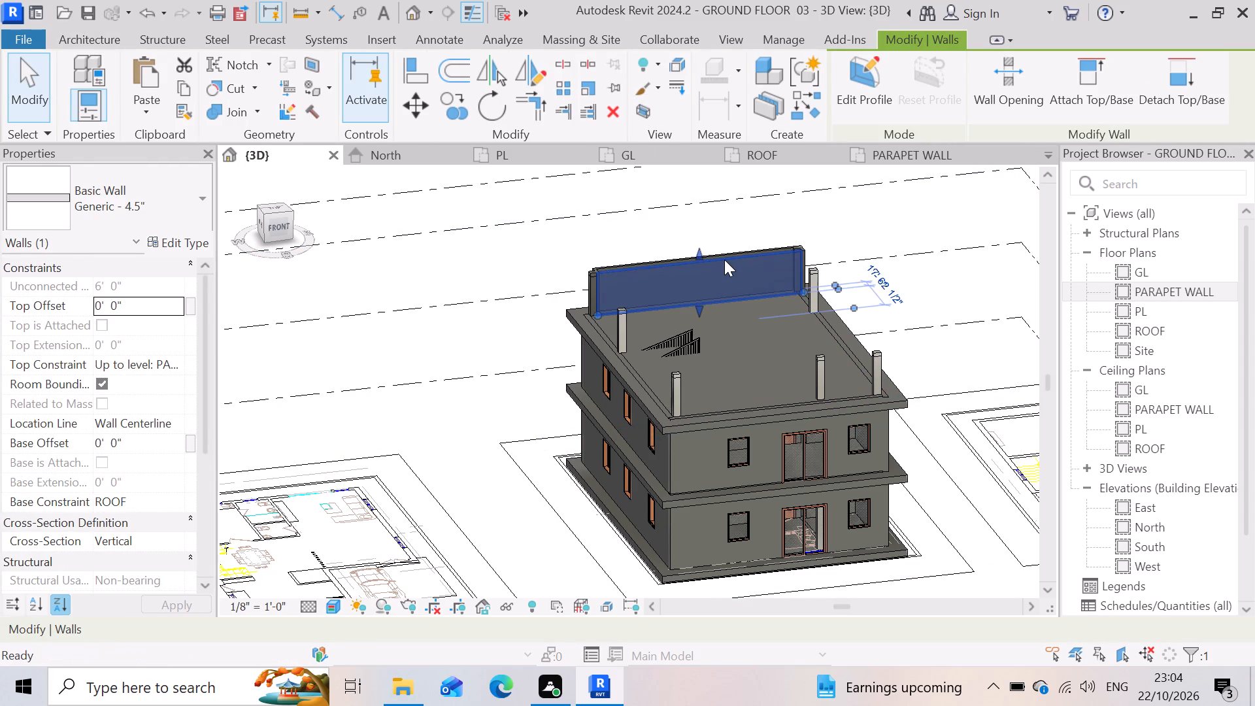
{"action": "left_click", "coordinate": [726, 263]}
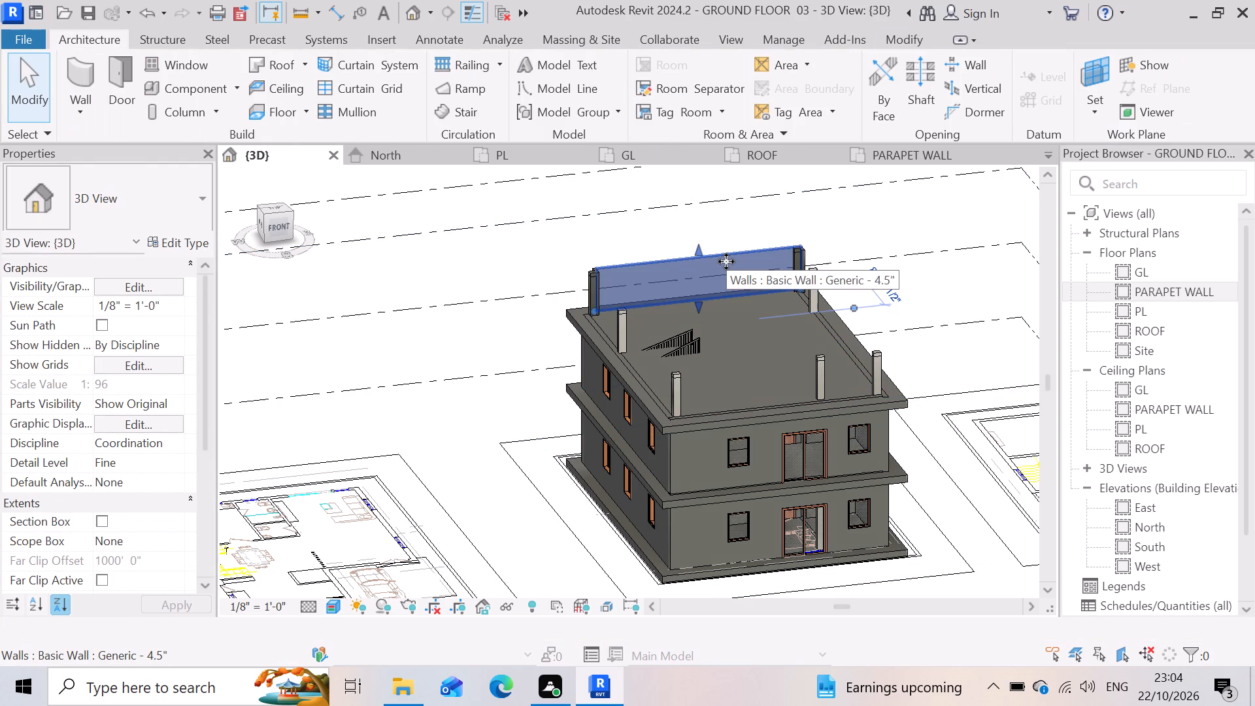
{"action": "key", "text": "Delete"}
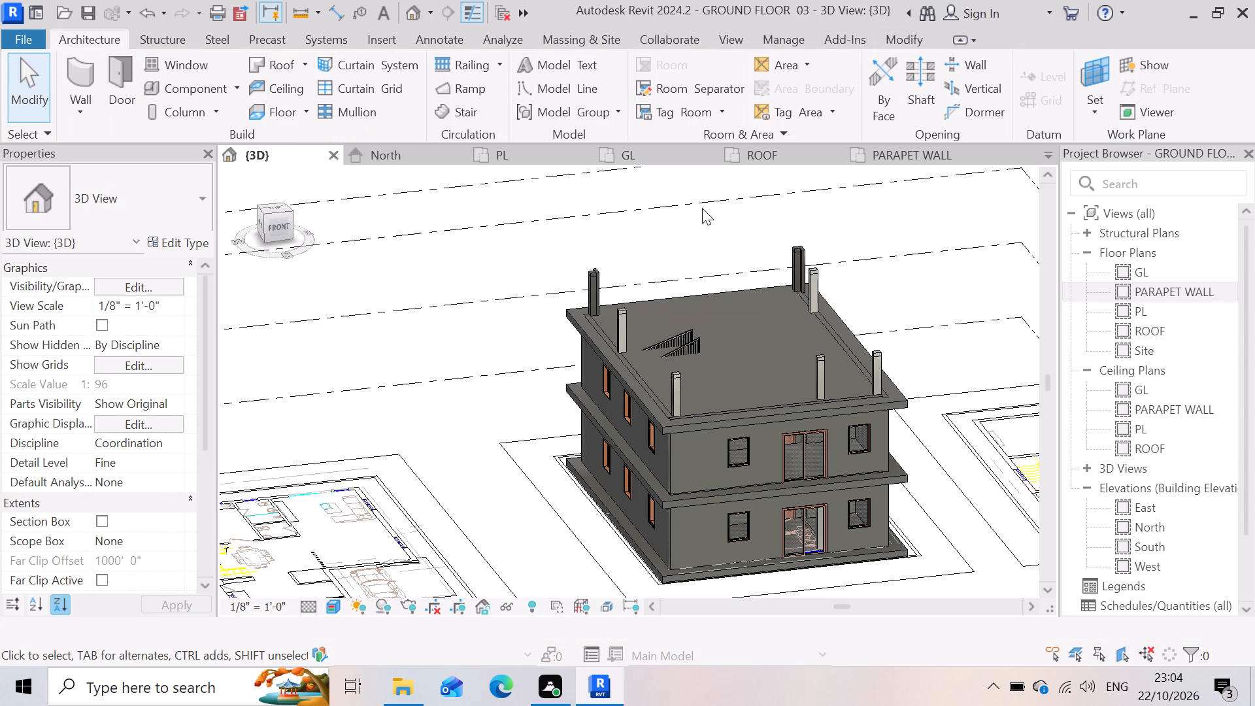
Open the ROOF floor plan at the rear corner columns.
{"action": "scroll", "coordinate": [586, 259], "scroll_direction": "up", "scroll_amount": 3}
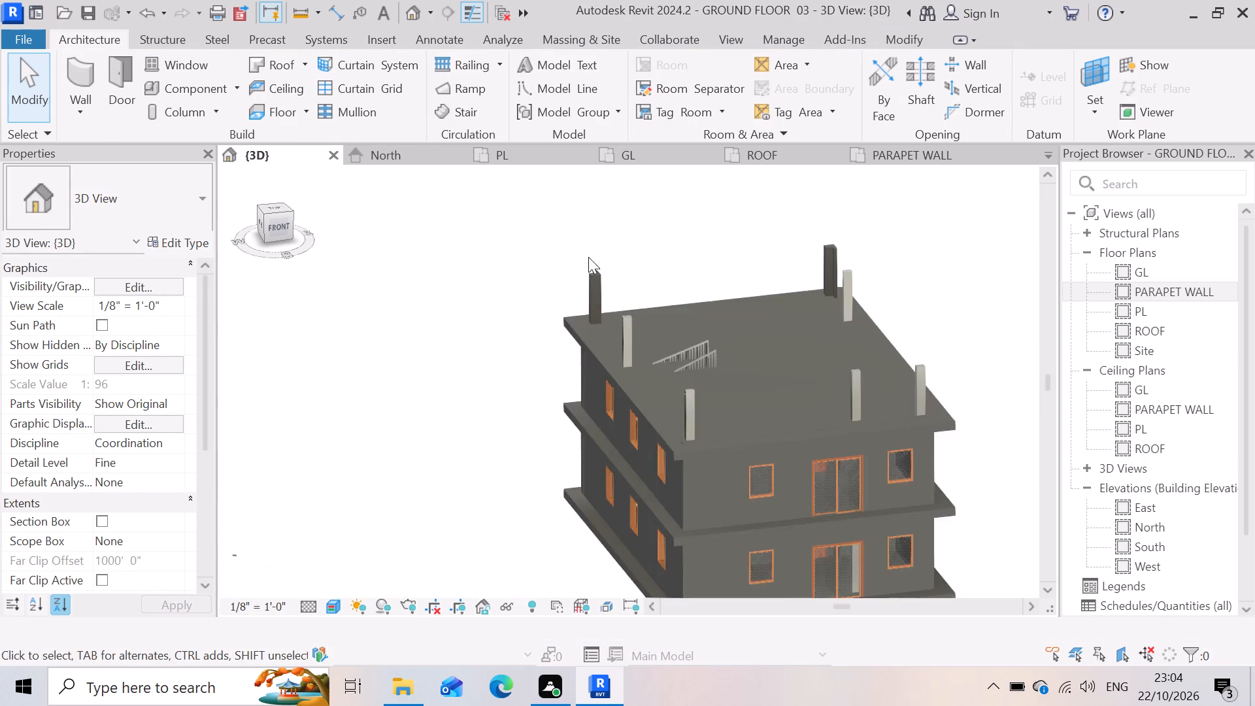
{"action": "scroll", "coordinate": [588, 257], "scroll_direction": "up", "scroll_amount": 6}
{"action": "scroll", "coordinate": [524, 307], "scroll_direction": "down", "scroll_amount": 8}
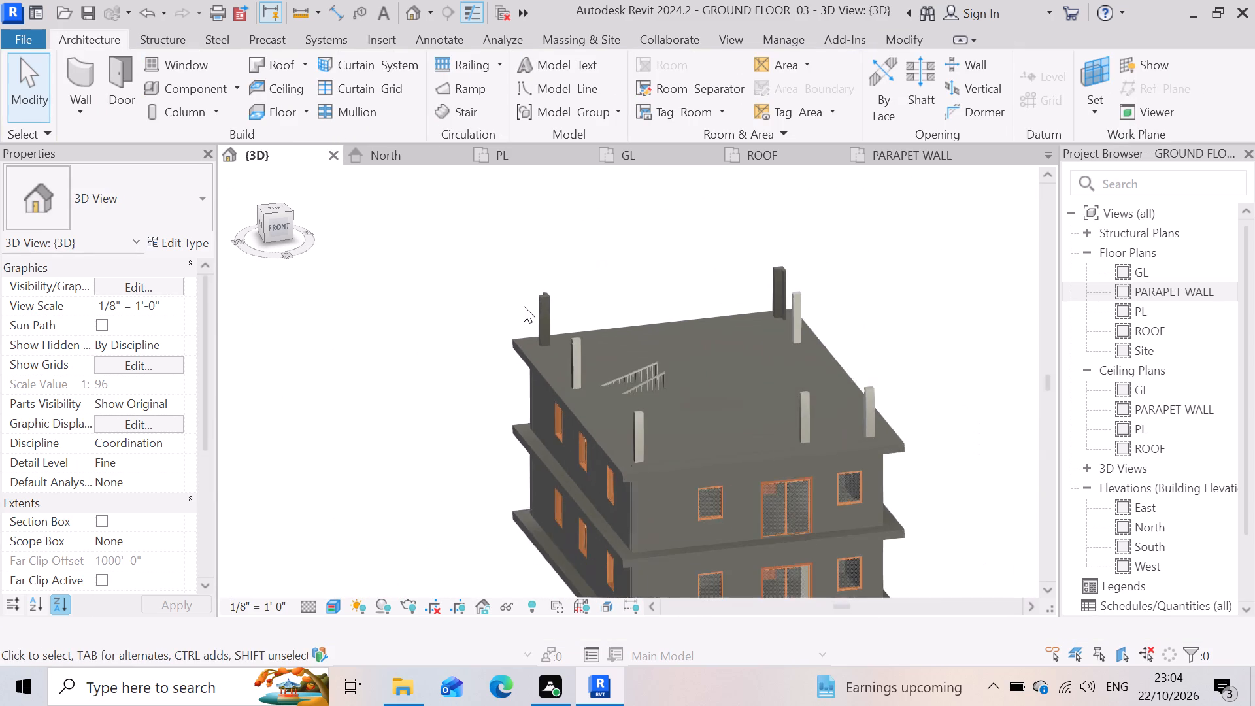
{"action": "scroll", "coordinate": [524, 306], "scroll_direction": "down", "scroll_amount": 3}
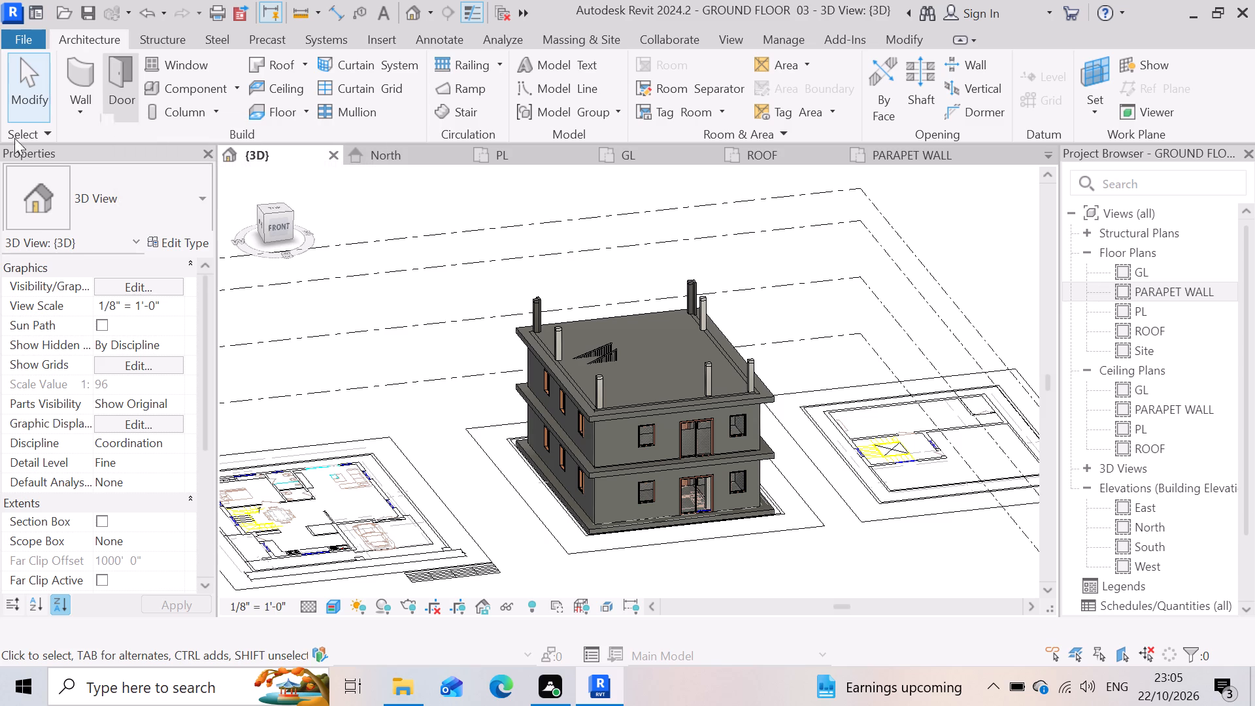
{"action": "left_click", "coordinate": [75, 77]}
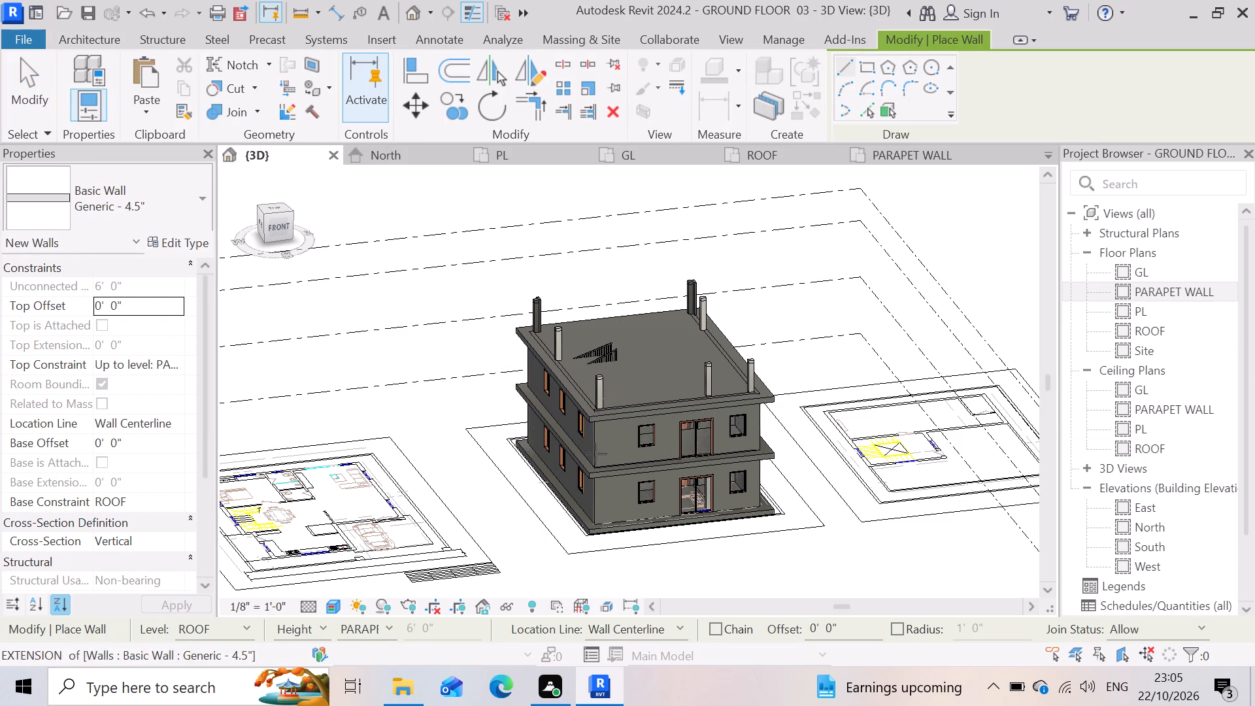
{"action": "double_click", "coordinate": [1138, 326]}
{"action": "scroll", "coordinate": [615, 336], "scroll_direction": "down", "scroll_amount": 7}
{"action": "scroll", "coordinate": [574, 323], "scroll_direction": "up", "scroll_amount": 3}
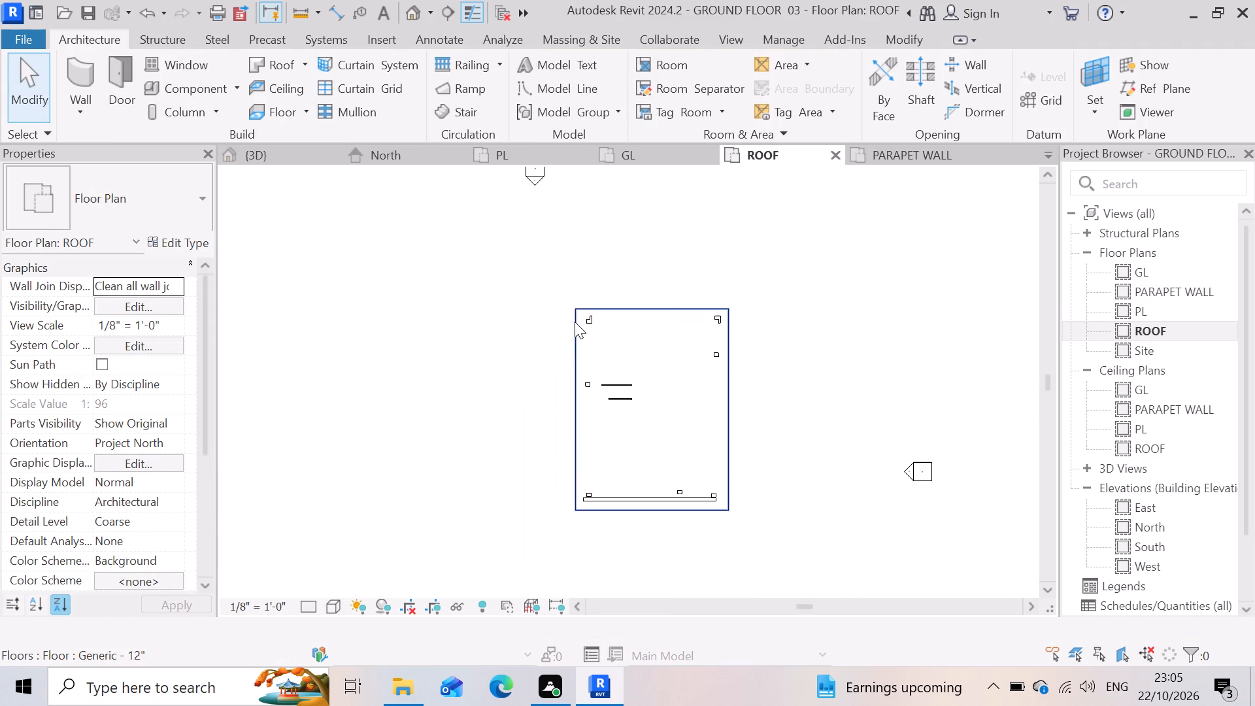
{"action": "scroll", "coordinate": [577, 325], "scroll_direction": "up", "scroll_amount": 7}
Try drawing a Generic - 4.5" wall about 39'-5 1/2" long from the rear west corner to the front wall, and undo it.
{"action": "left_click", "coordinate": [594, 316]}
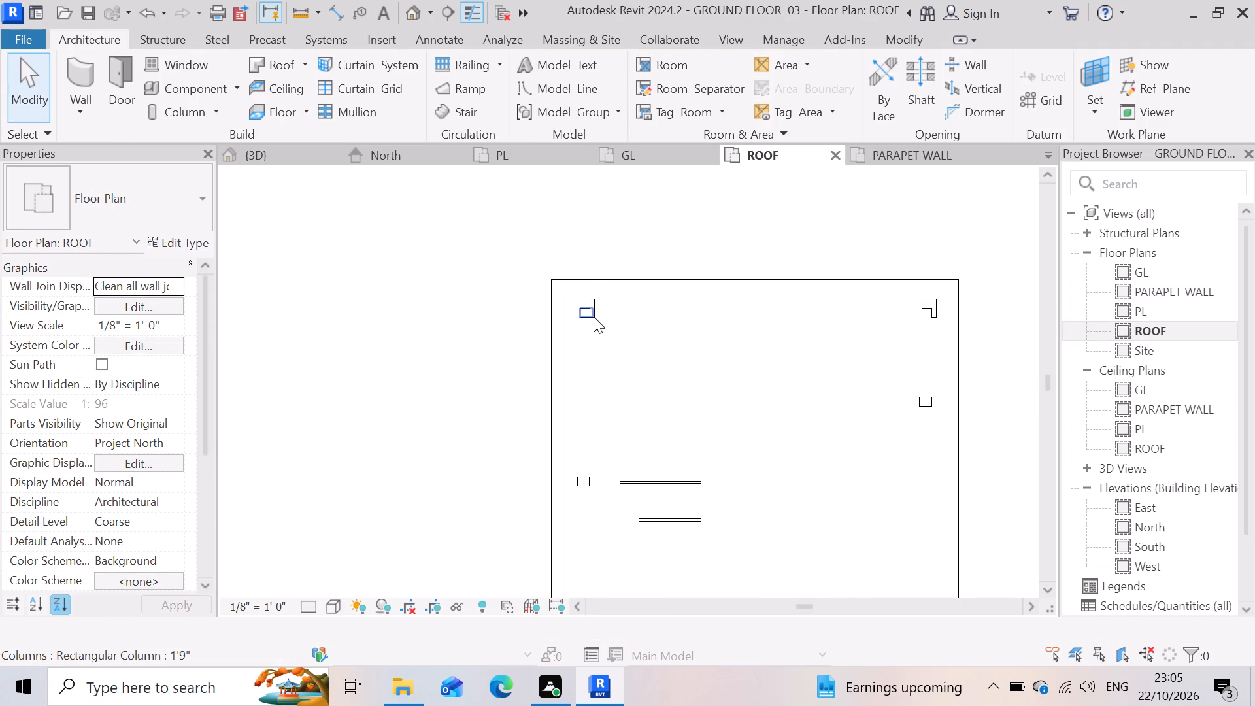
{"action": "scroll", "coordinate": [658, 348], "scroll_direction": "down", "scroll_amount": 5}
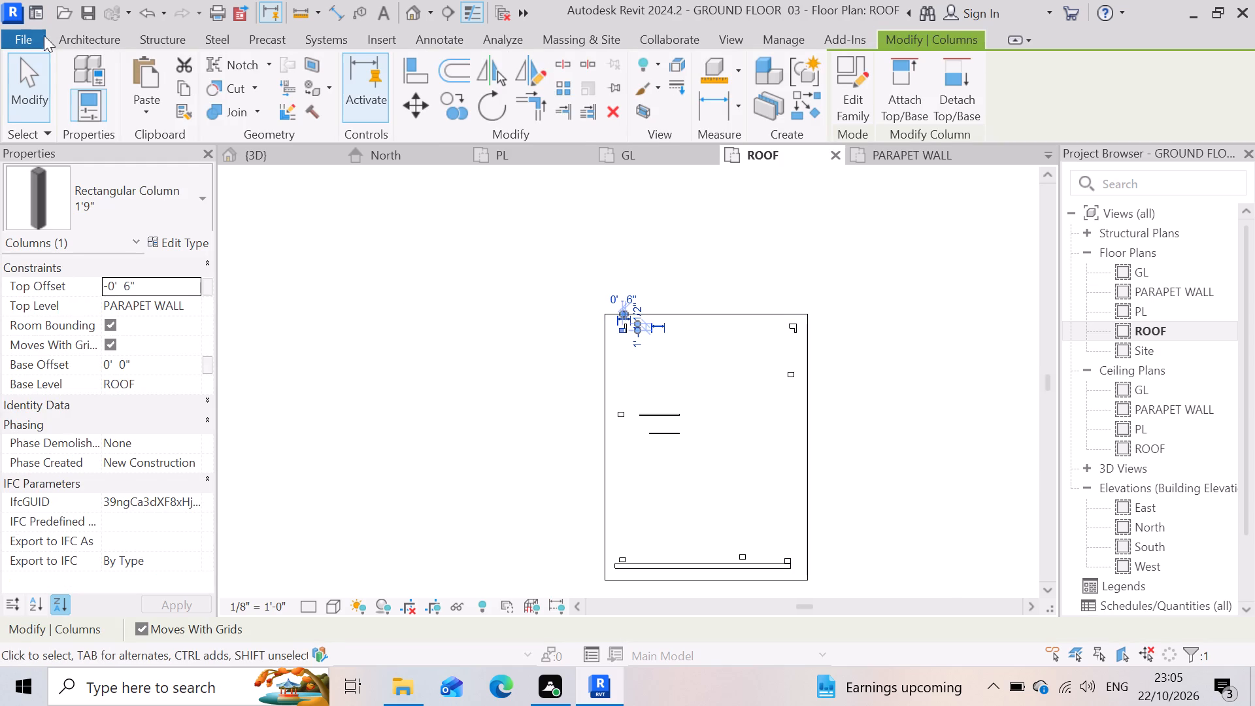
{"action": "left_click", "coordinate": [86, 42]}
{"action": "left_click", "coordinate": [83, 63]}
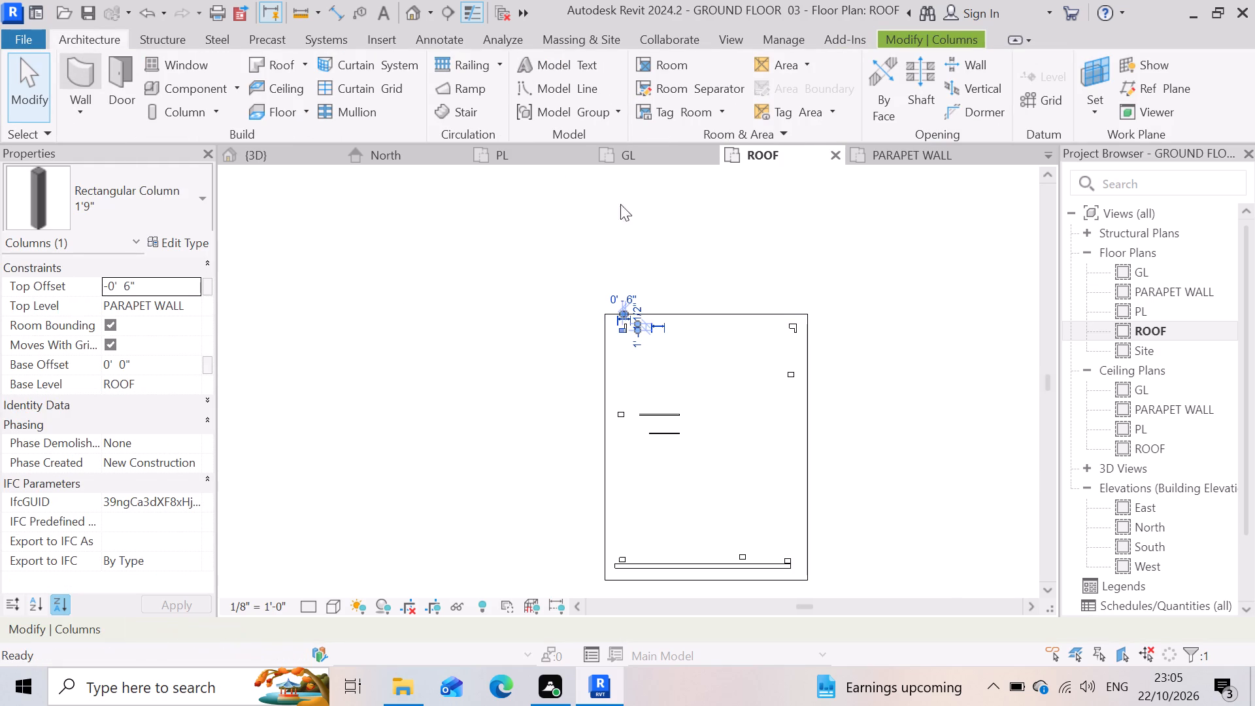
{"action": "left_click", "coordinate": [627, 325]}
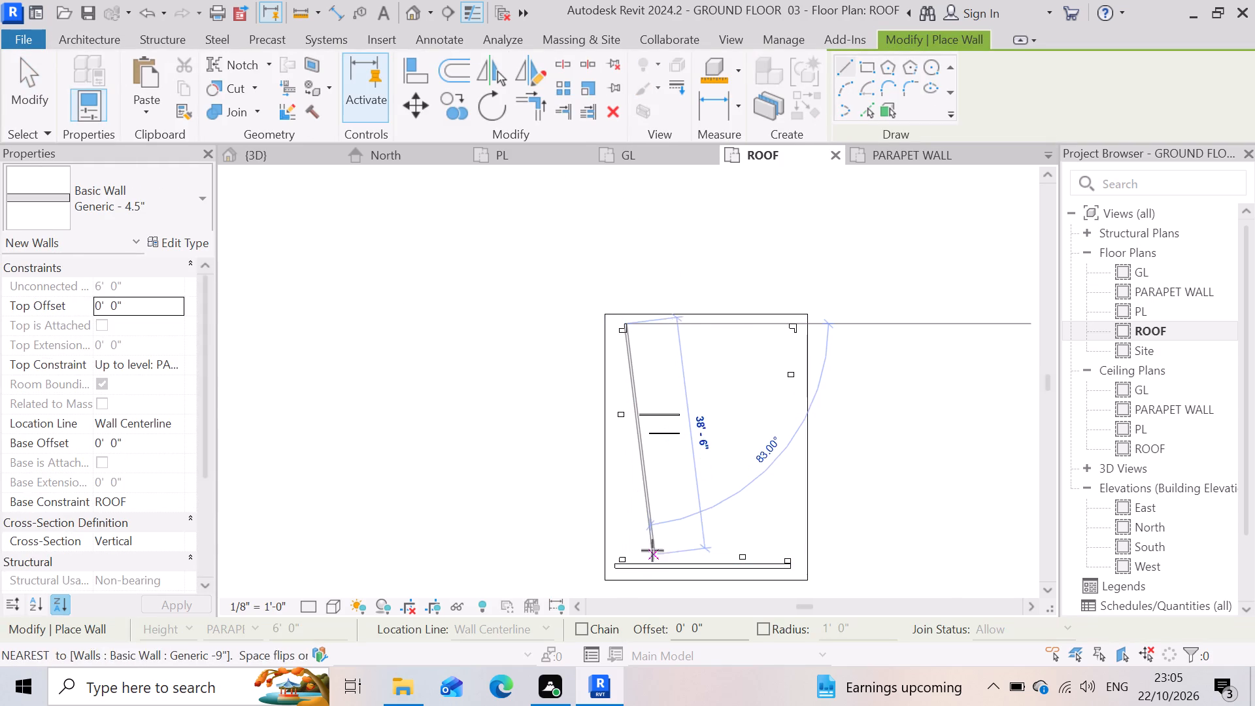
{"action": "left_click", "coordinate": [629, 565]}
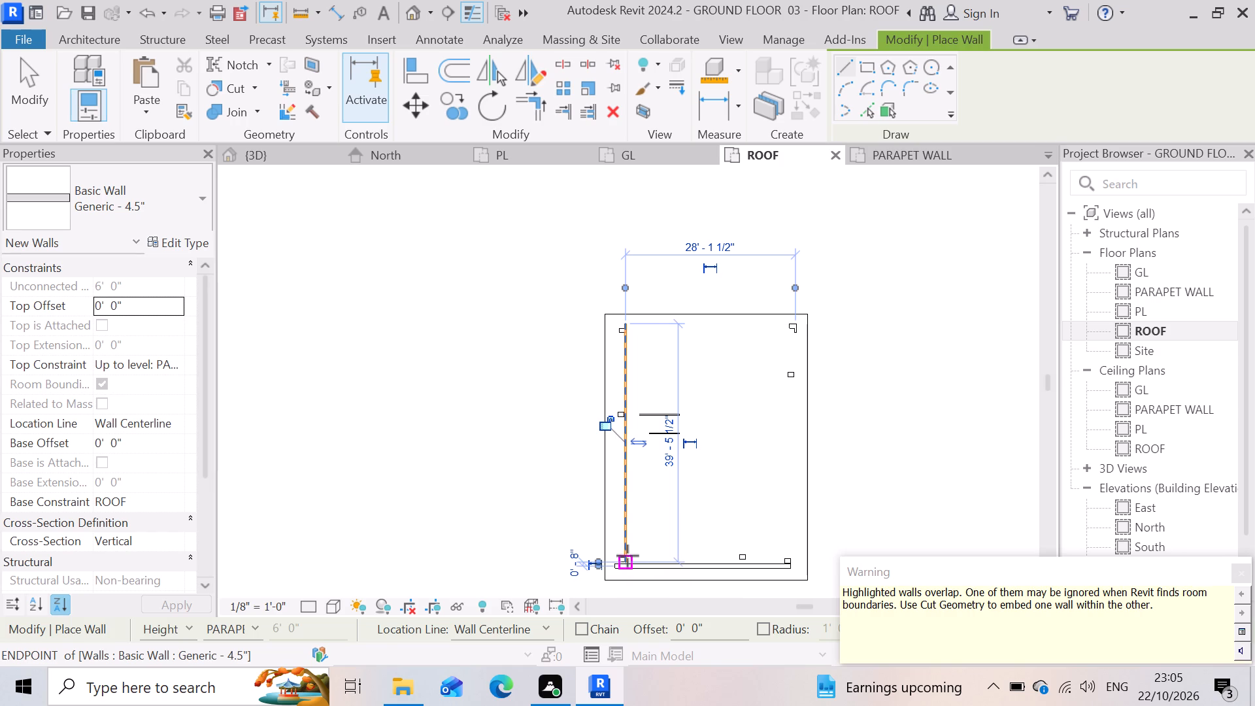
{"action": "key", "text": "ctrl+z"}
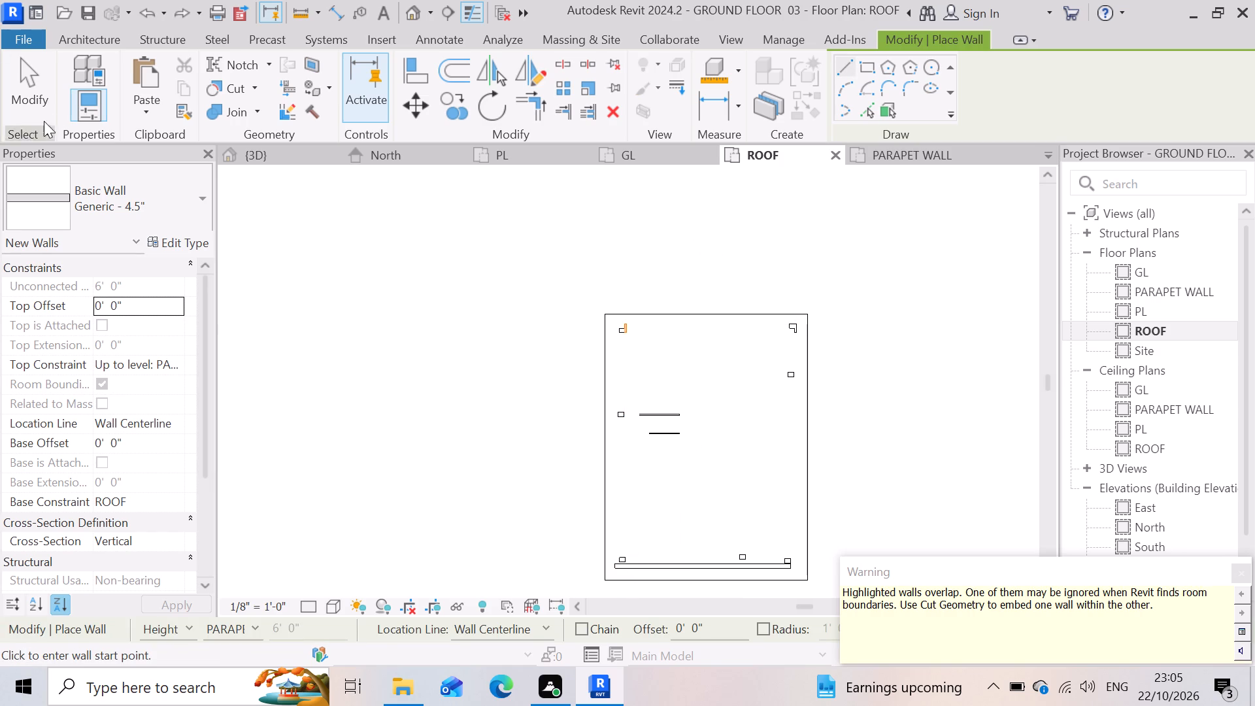
Draw the rear Generic - 4.5" parapet wall, about 28'-1 1/2" long, between the two rear corner wall stubs.
{"action": "left_click", "coordinate": [628, 337]}
{"action": "left_click", "coordinate": [796, 329]}
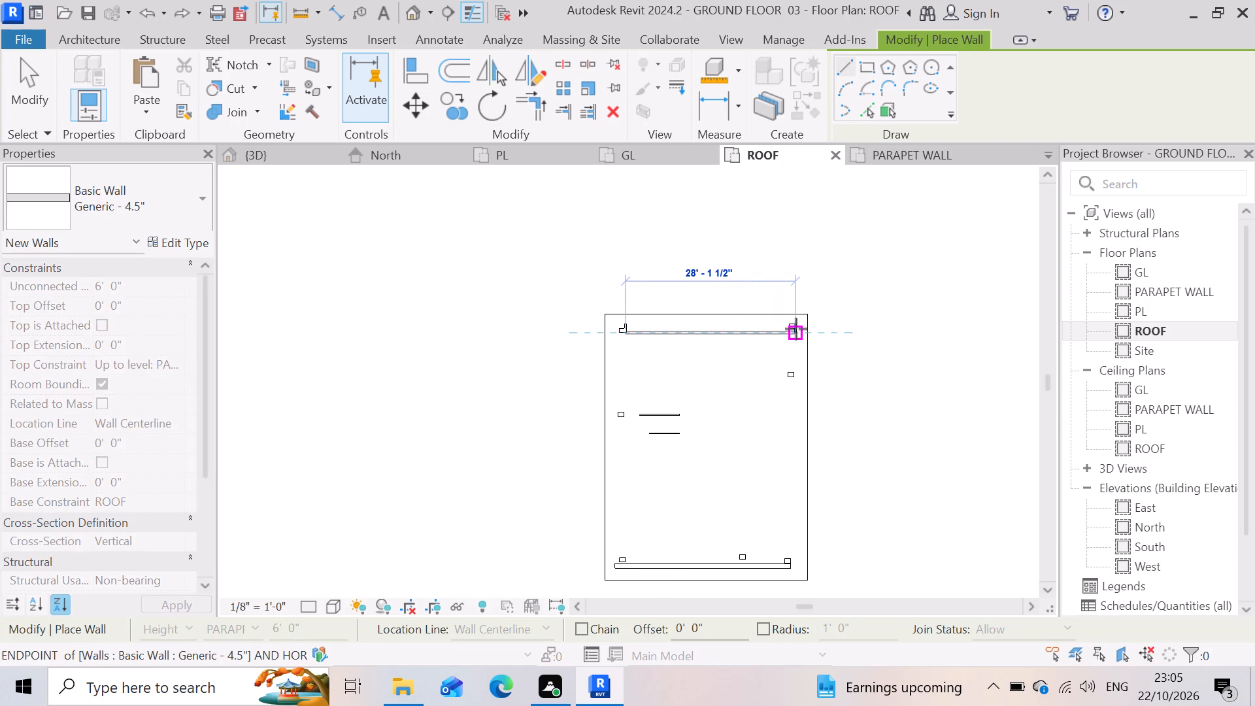
Draw the east parapet wall about 37'-0" long between corner columns and join it to the rear wall with a short diagonal piece.
{"action": "left_click", "coordinate": [788, 558]}
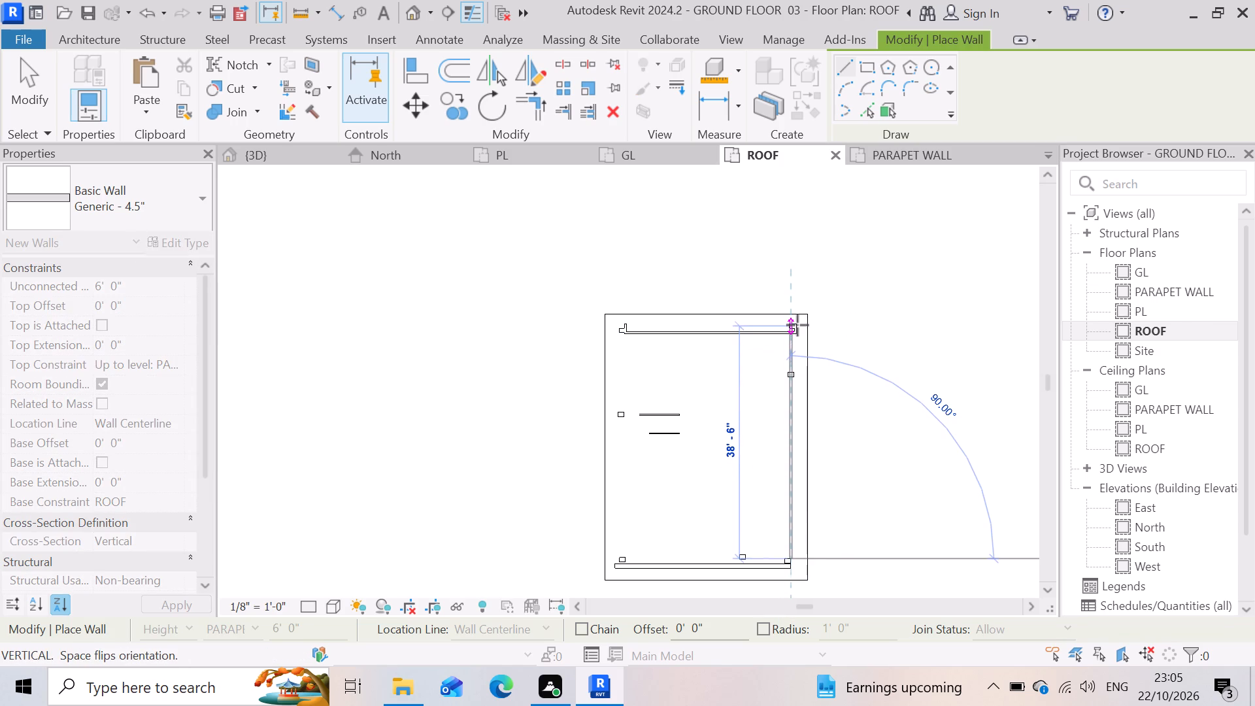
{"action": "left_click", "coordinate": [794, 336]}
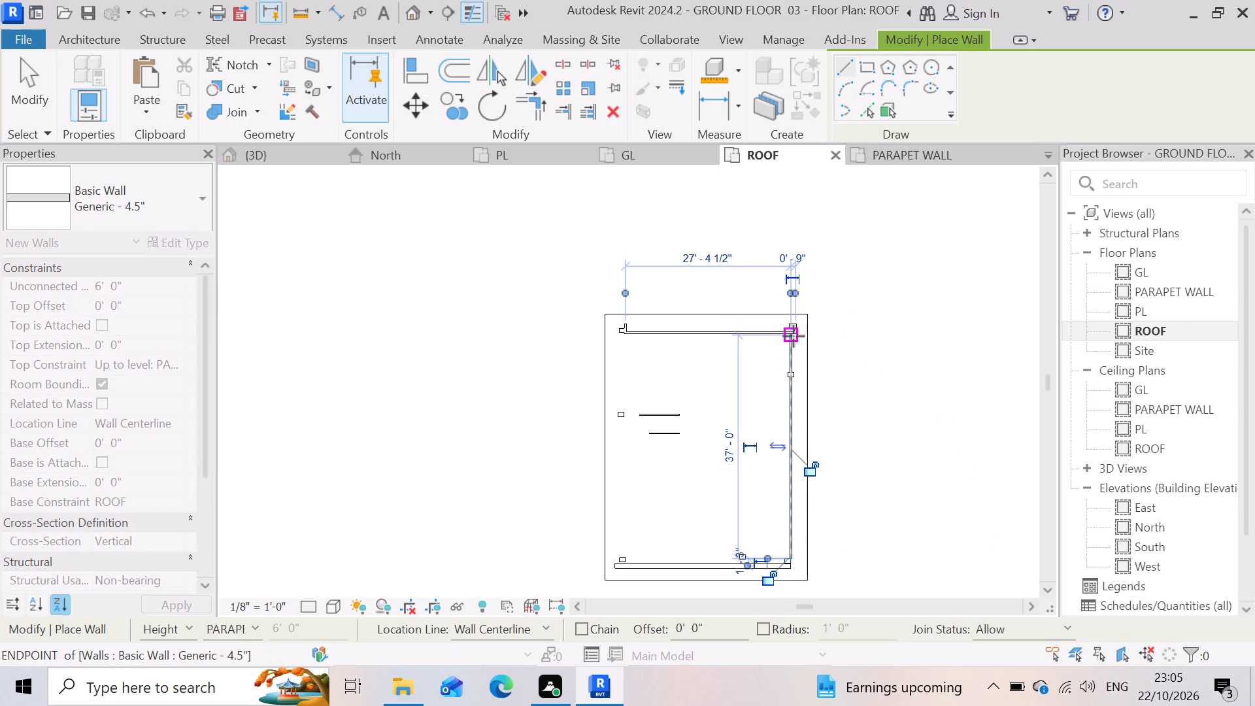
{"action": "scroll", "coordinate": [785, 358], "scroll_direction": "up", "scroll_amount": 3}
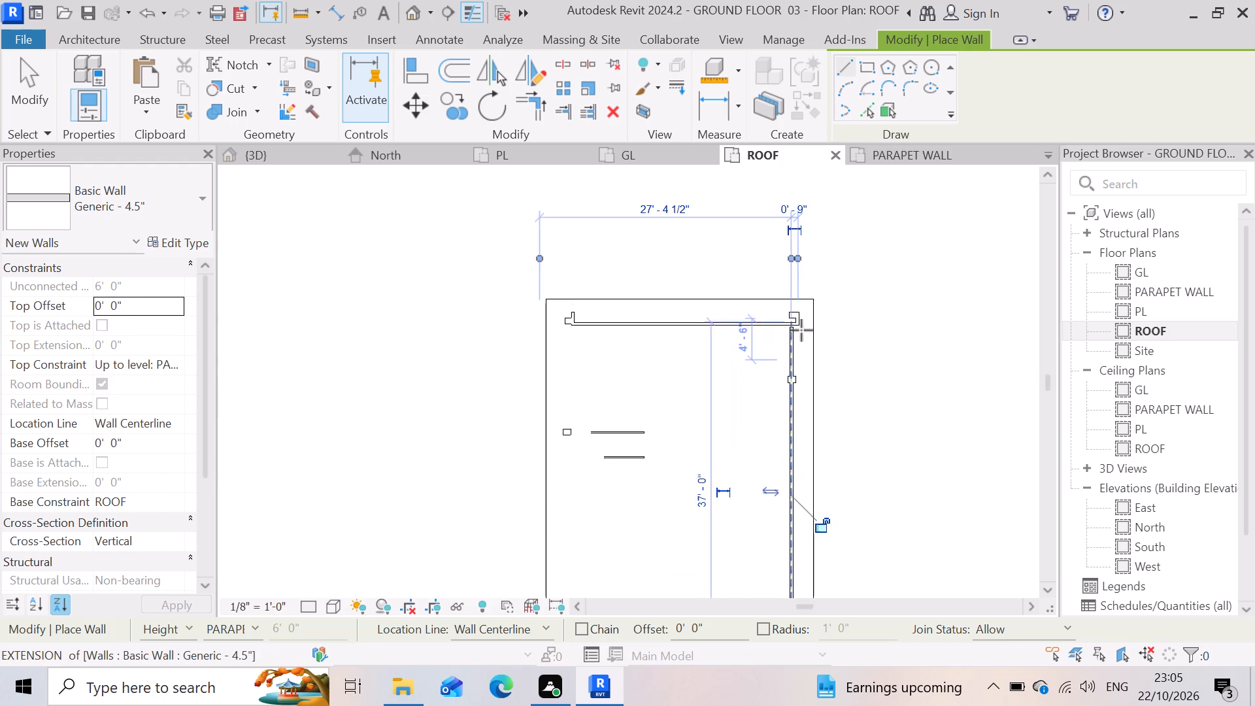
{"action": "scroll", "coordinate": [801, 330], "scroll_direction": "up", "scroll_amount": 9}
{"action": "left_click", "coordinate": [781, 314]}
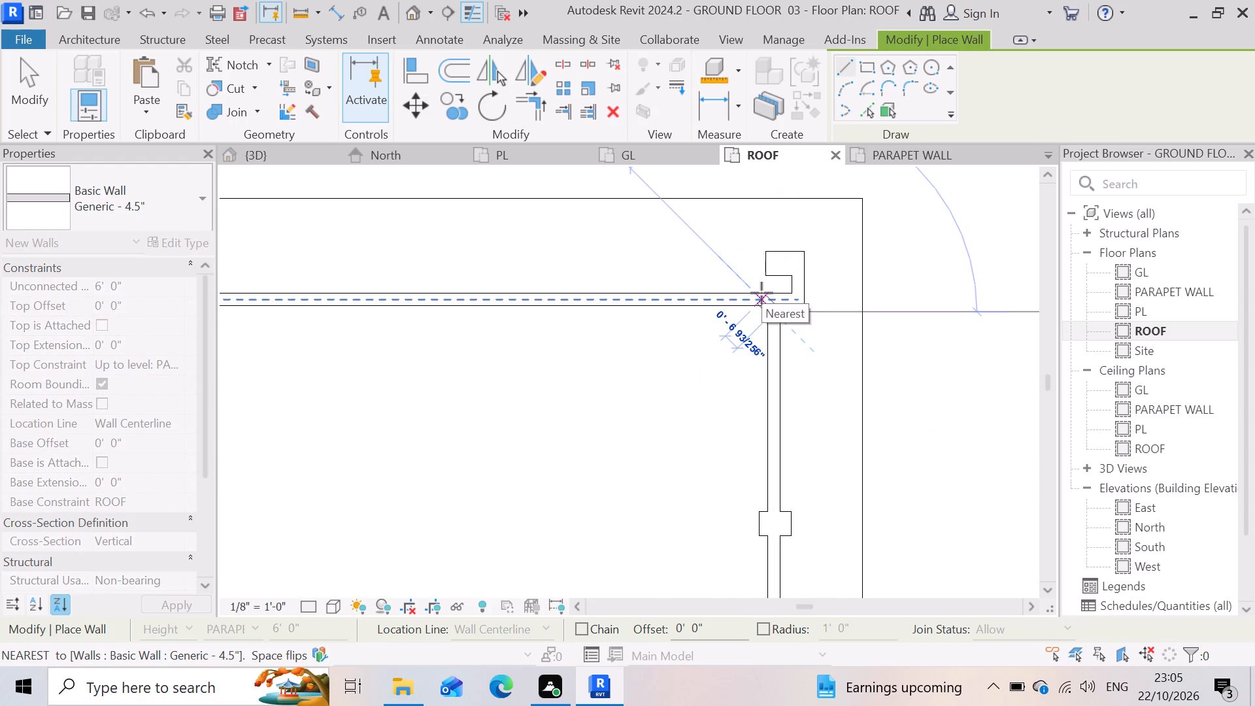
{"action": "left_click", "coordinate": [761, 293]}
Draw the front parapet wall about 26'-0" long between the corner columns and add a short diagonal piece at its east end.
{"action": "scroll", "coordinate": [803, 379], "scroll_direction": "down", "scroll_amount": 9}
{"action": "scroll", "coordinate": [652, 361], "scroll_direction": "down", "scroll_amount": 4}
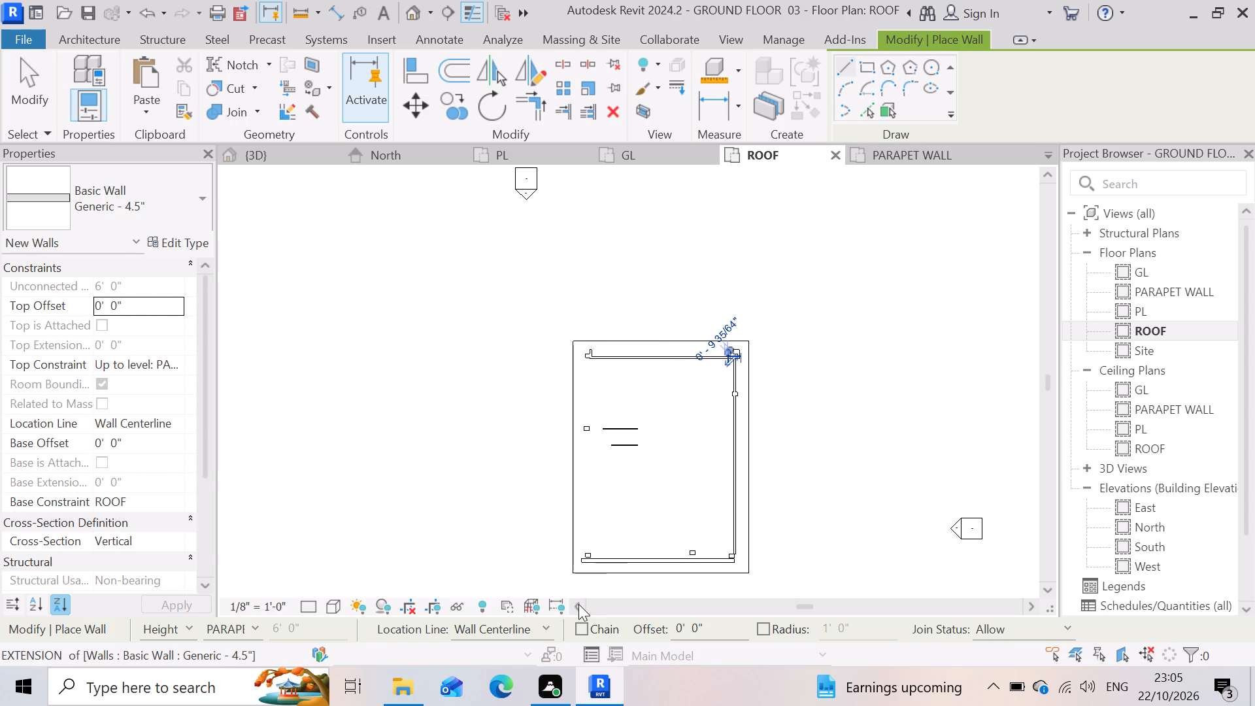
{"action": "scroll", "coordinate": [618, 556], "scroll_direction": "up", "scroll_amount": 6}
{"action": "scroll", "coordinate": [561, 535], "scroll_direction": "up", "scroll_amount": 2}
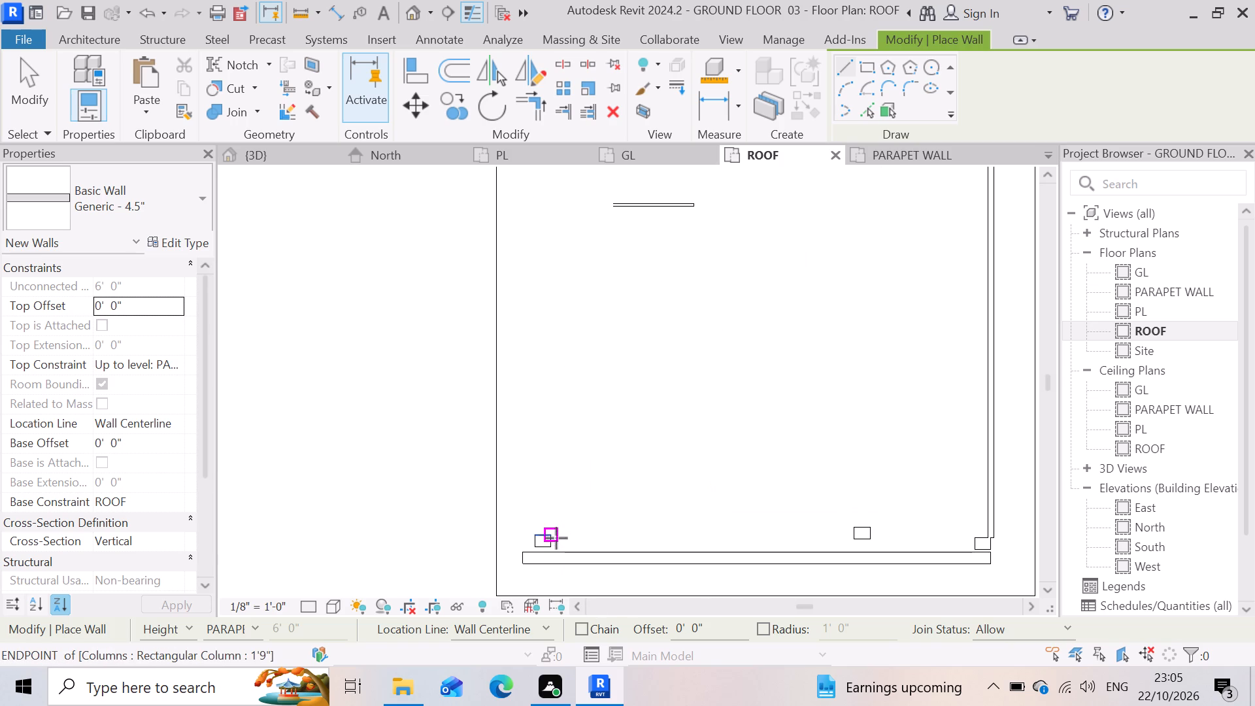
{"action": "left_click", "coordinate": [556, 538]}
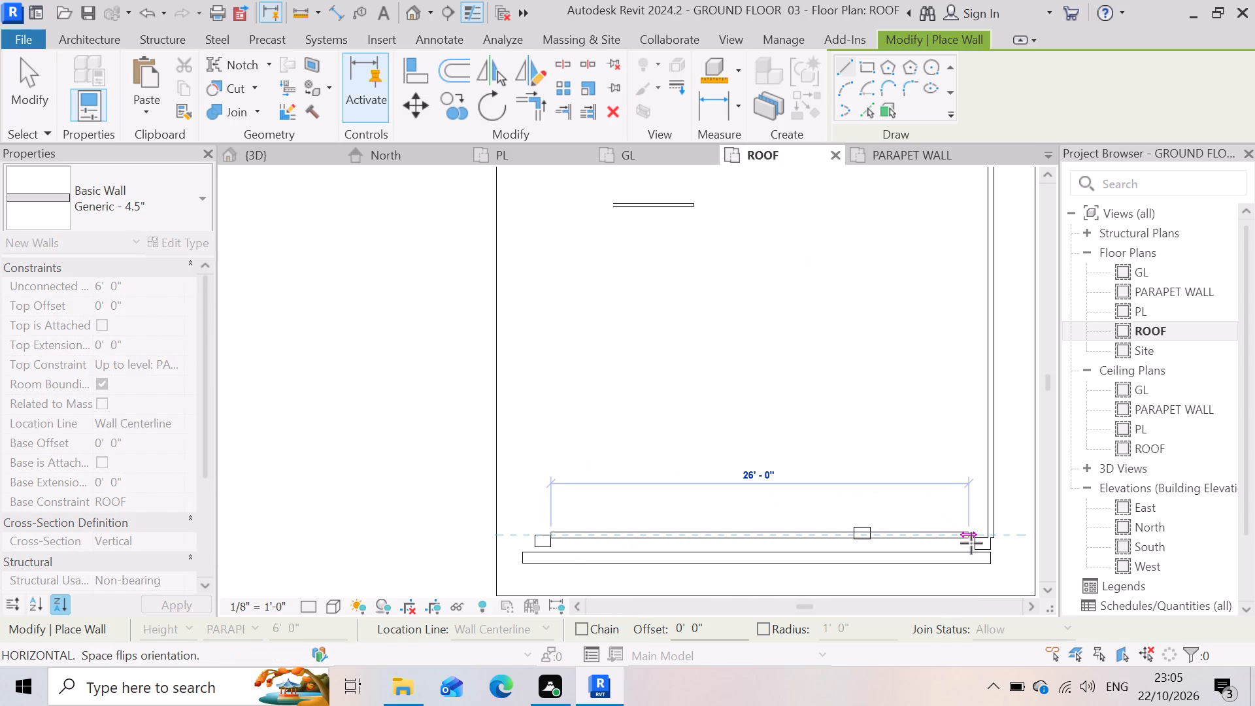
{"action": "left_click", "coordinate": [973, 541]}
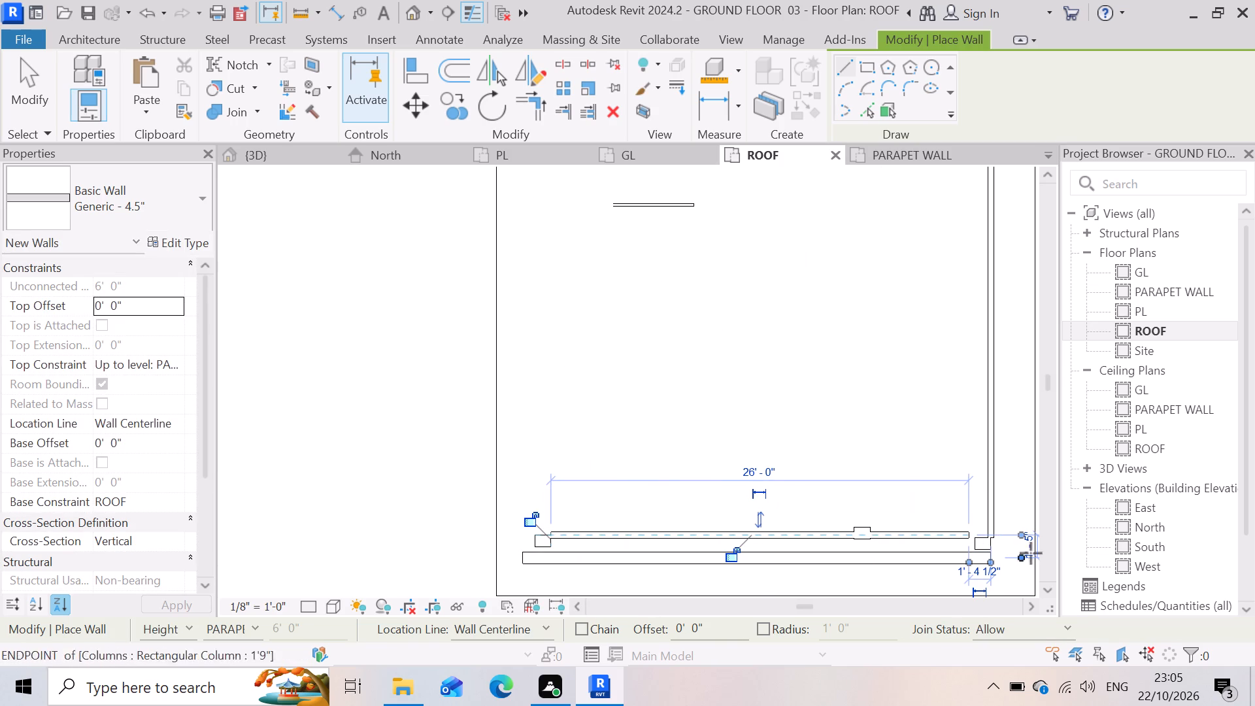
{"action": "scroll", "coordinate": [990, 541], "scroll_direction": "up", "scroll_amount": 8}
{"action": "left_click", "coordinate": [945, 523]}
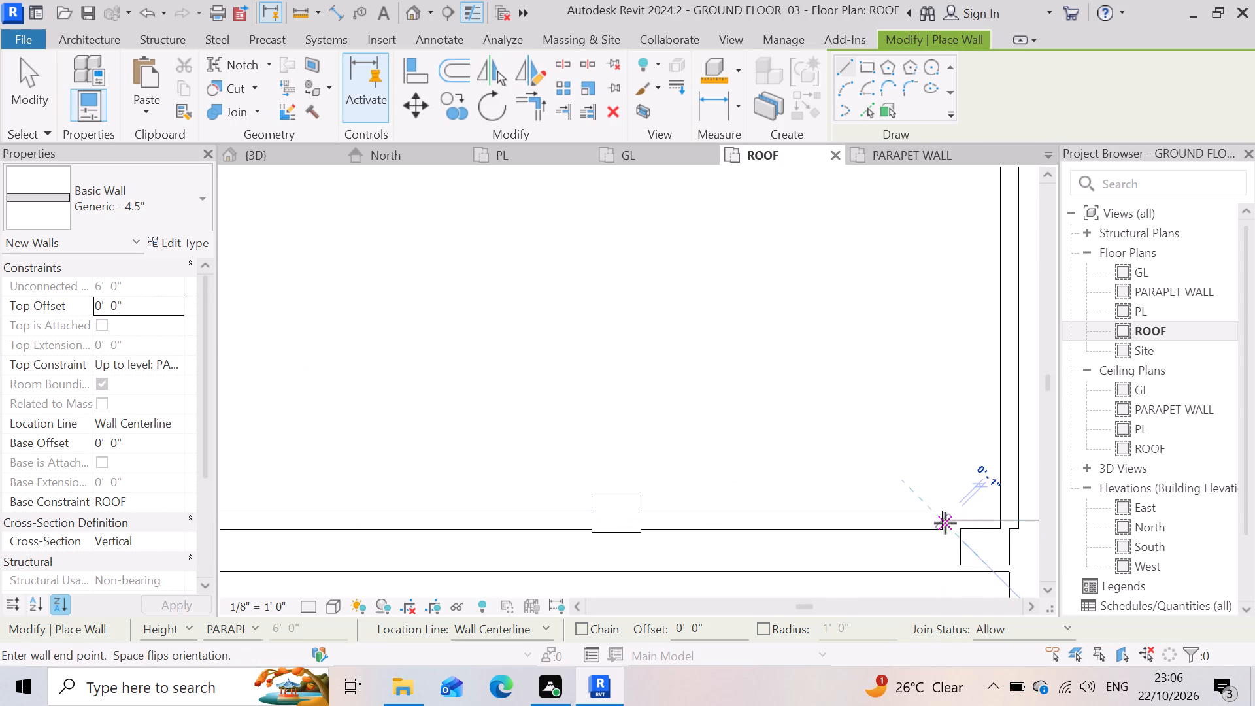
{"action": "left_click", "coordinate": [967, 542]}
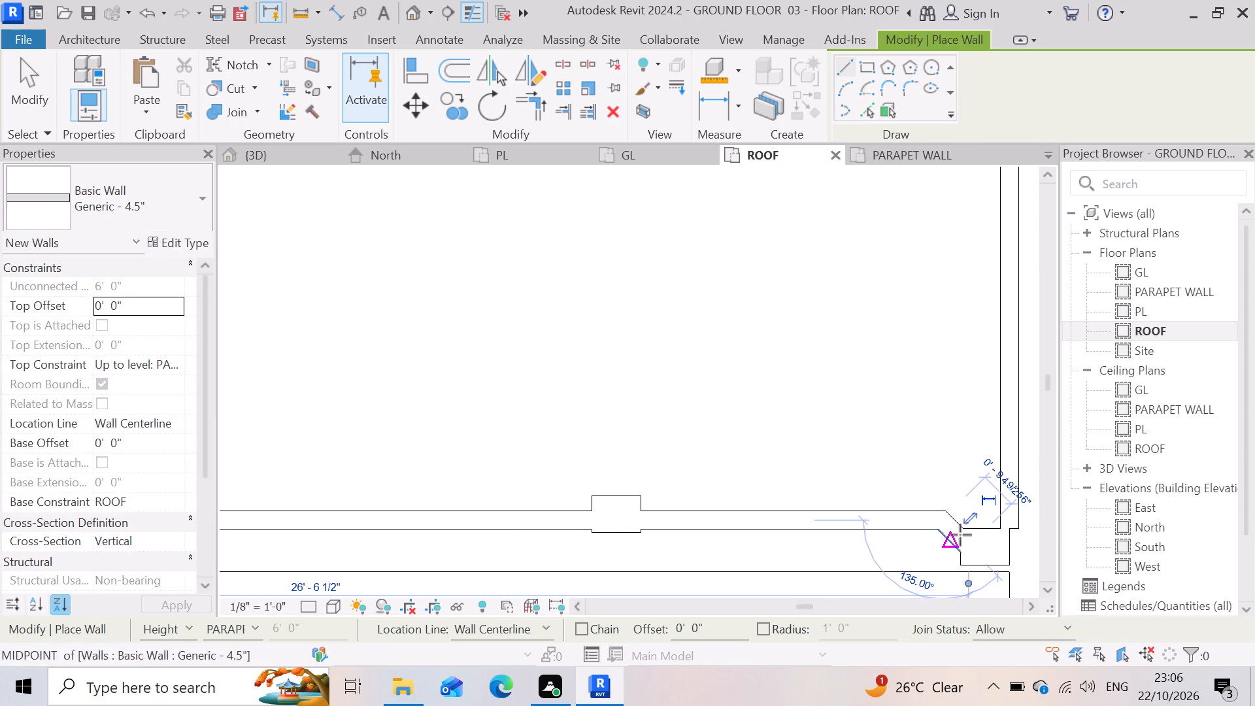
Draw the west Generic - 4.5" parapet wall about 37'-0" long from the front corner column to the rear corner column.
{"action": "scroll", "coordinate": [967, 535], "scroll_direction": "down", "scroll_amount": 7}
{"action": "scroll", "coordinate": [882, 528], "scroll_direction": "down", "scroll_amount": 7}
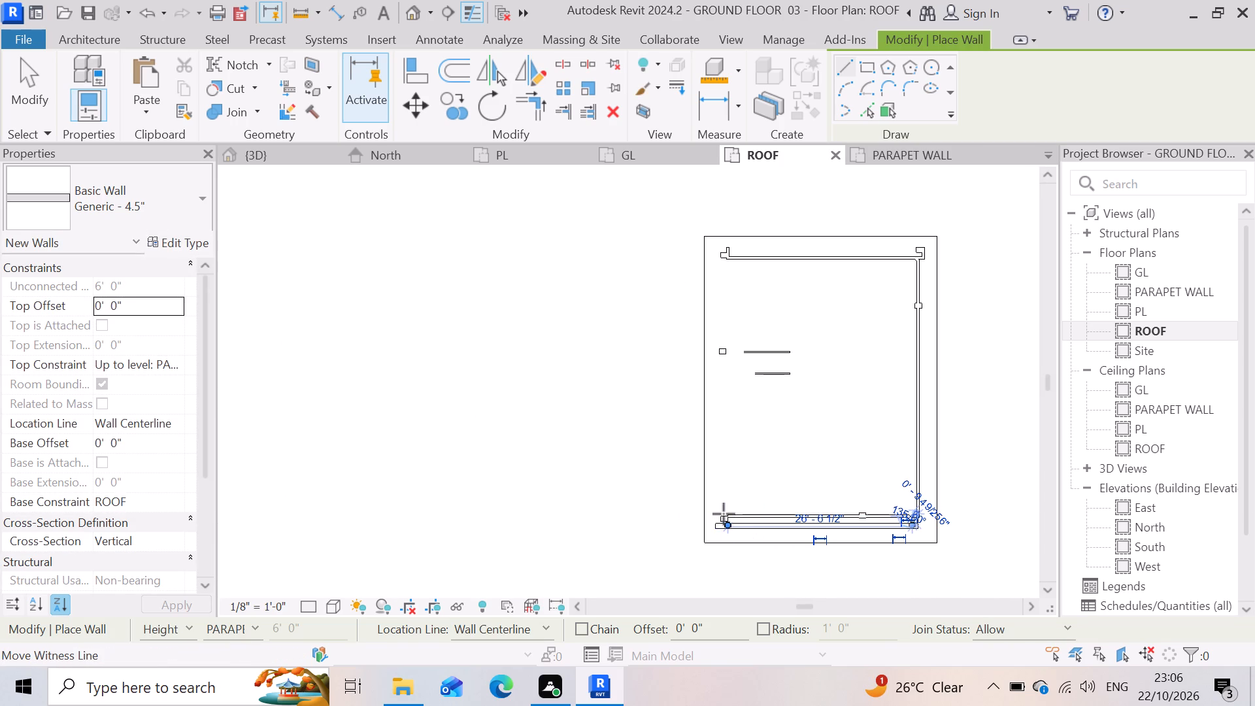
{"action": "scroll", "coordinate": [726, 521], "scroll_direction": "up", "scroll_amount": 9}
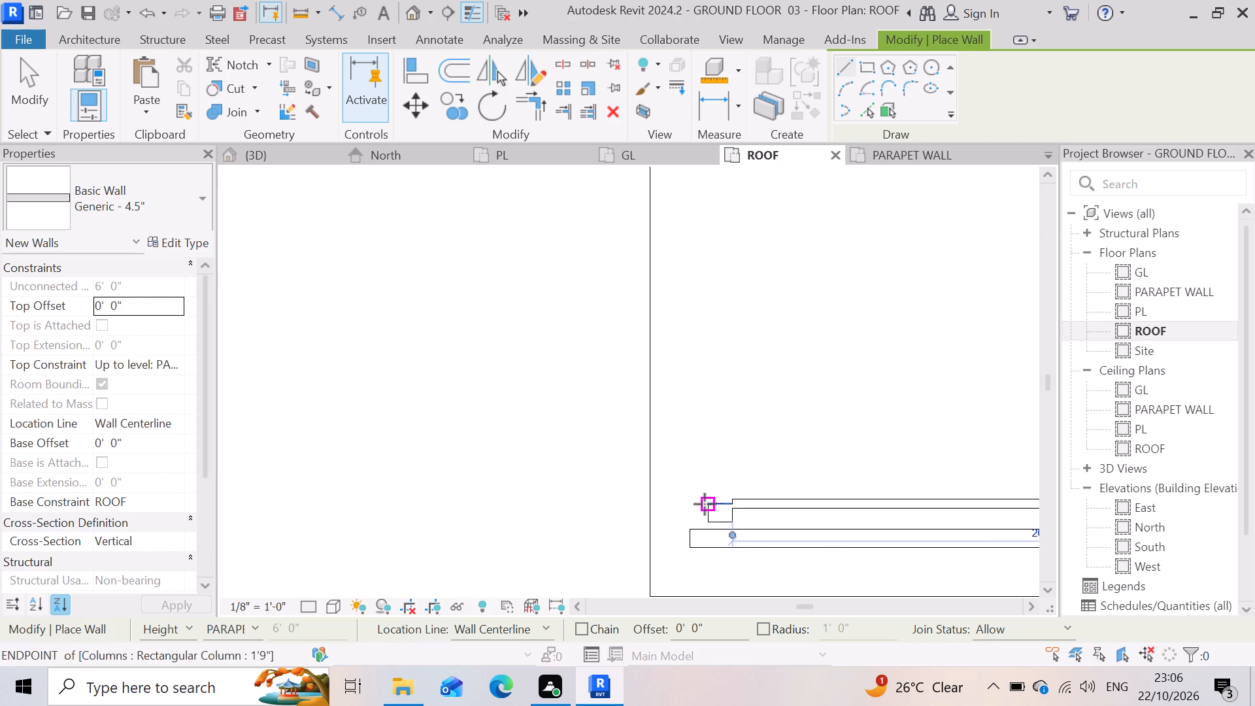
{"action": "left_click", "coordinate": [706, 500]}
{"action": "scroll", "coordinate": [760, 523], "scroll_direction": "down", "scroll_amount": 7}
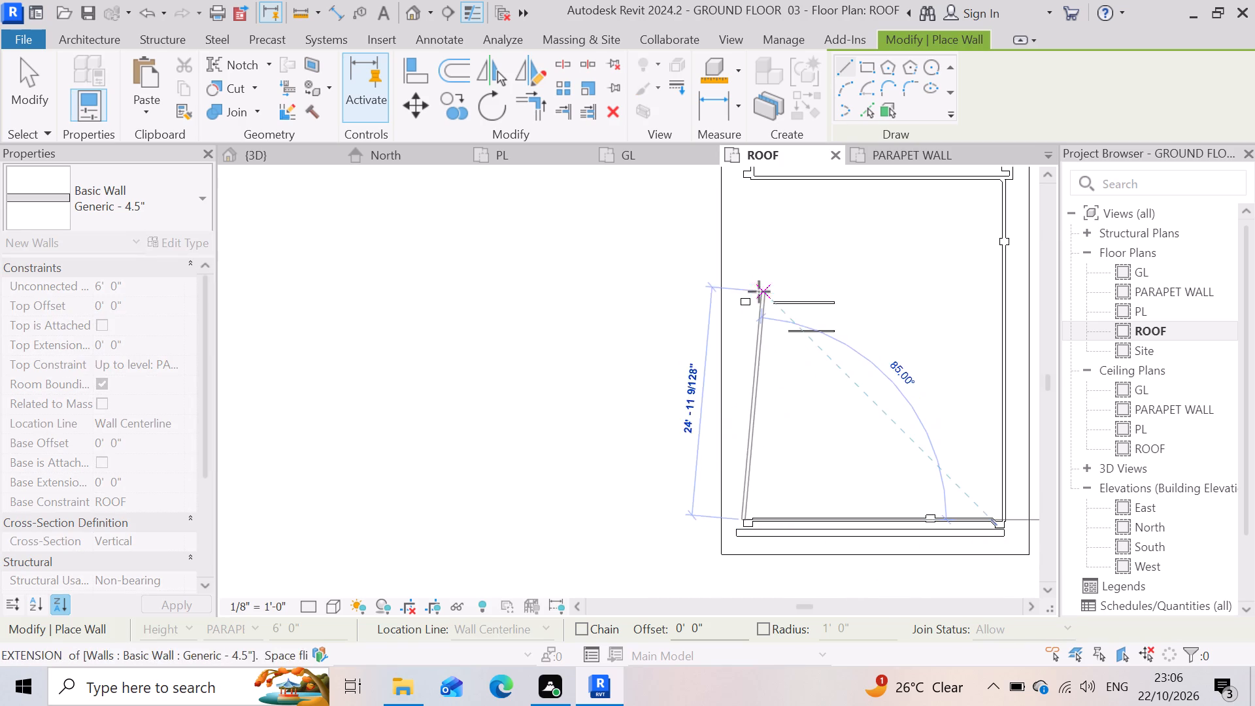
{"action": "scroll", "coordinate": [755, 312], "scroll_direction": "up", "scroll_amount": 5}
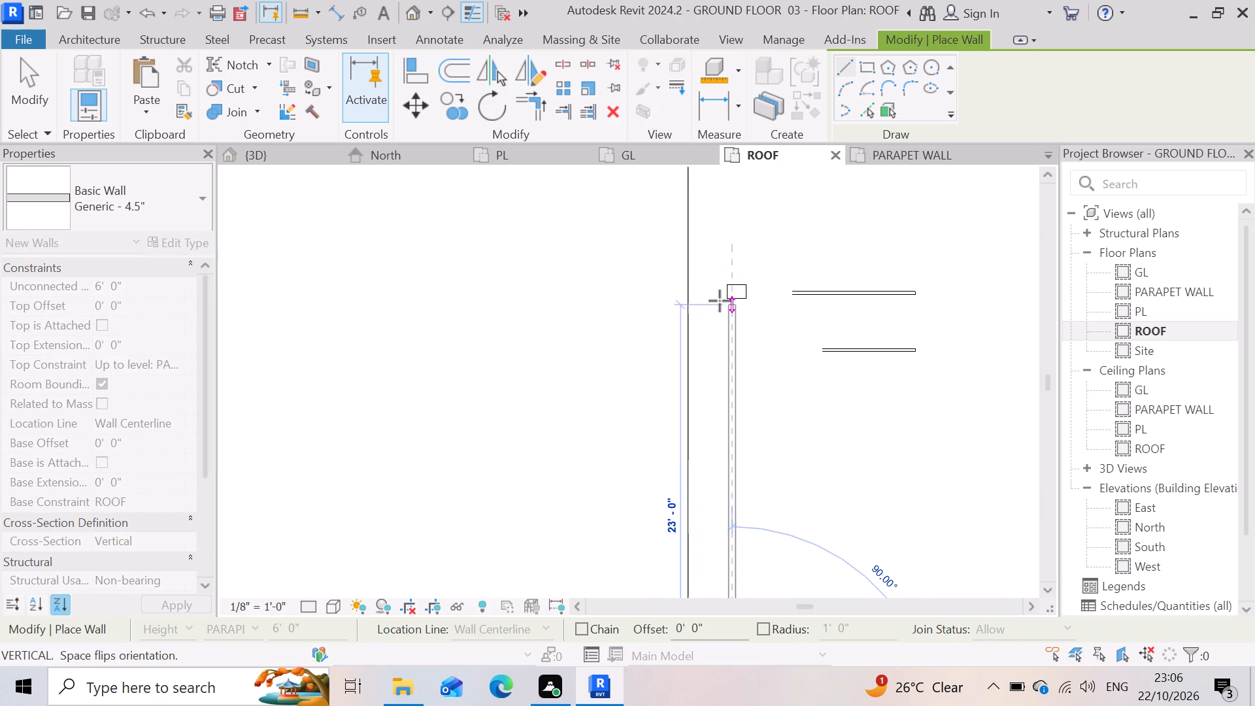
{"action": "scroll", "coordinate": [731, 307], "scroll_direction": "down", "scroll_amount": 7}
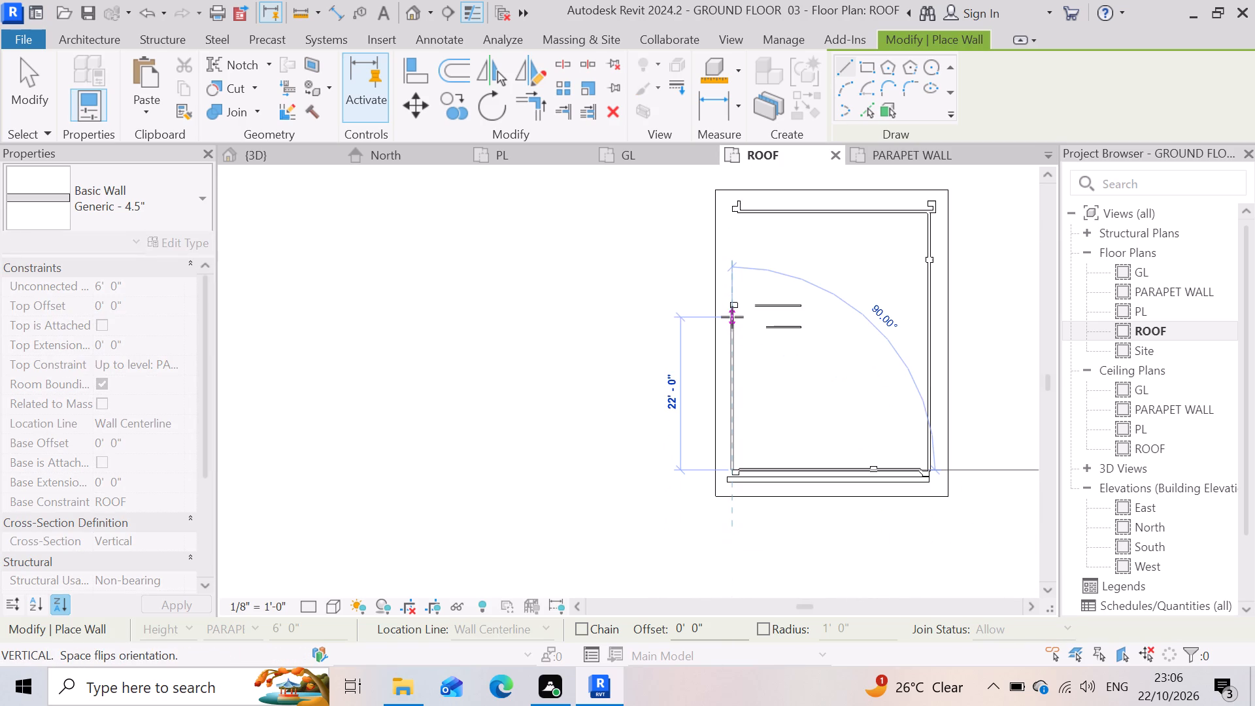
{"action": "scroll", "coordinate": [739, 205], "scroll_direction": "up", "scroll_amount": 4}
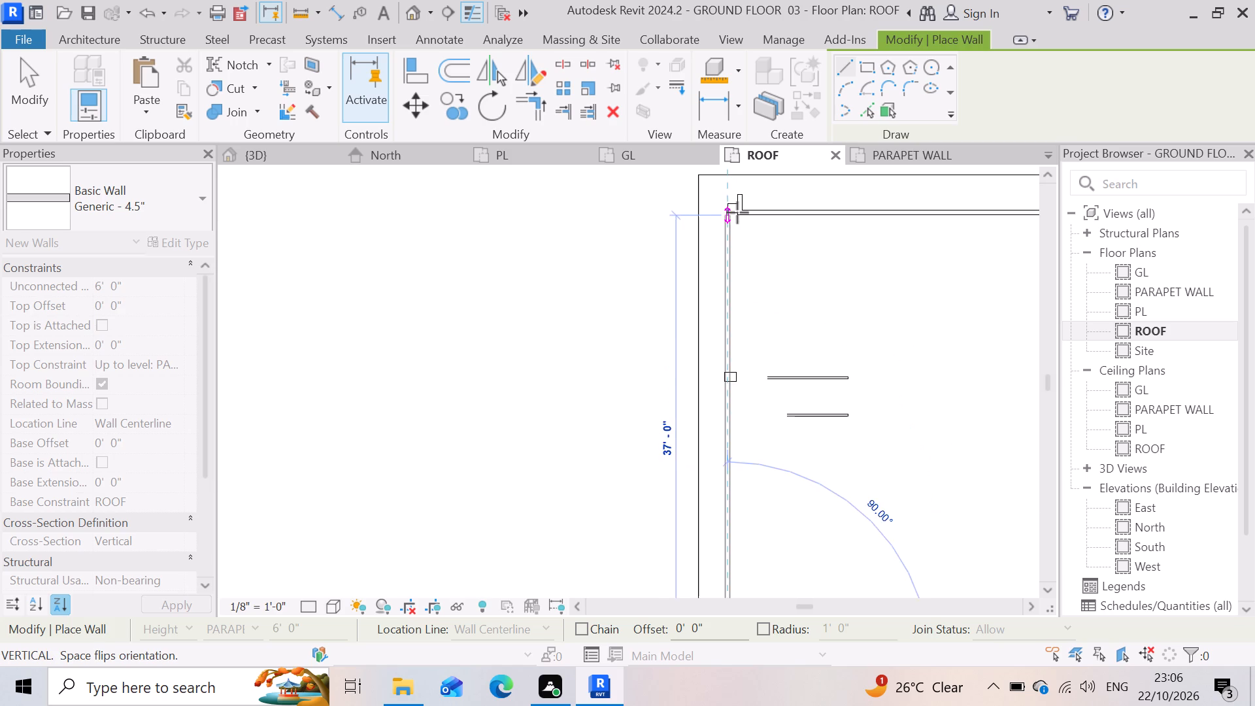
{"action": "scroll", "coordinate": [737, 212], "scroll_direction": "up", "scroll_amount": 3}
{"action": "left_click", "coordinate": [737, 212]}
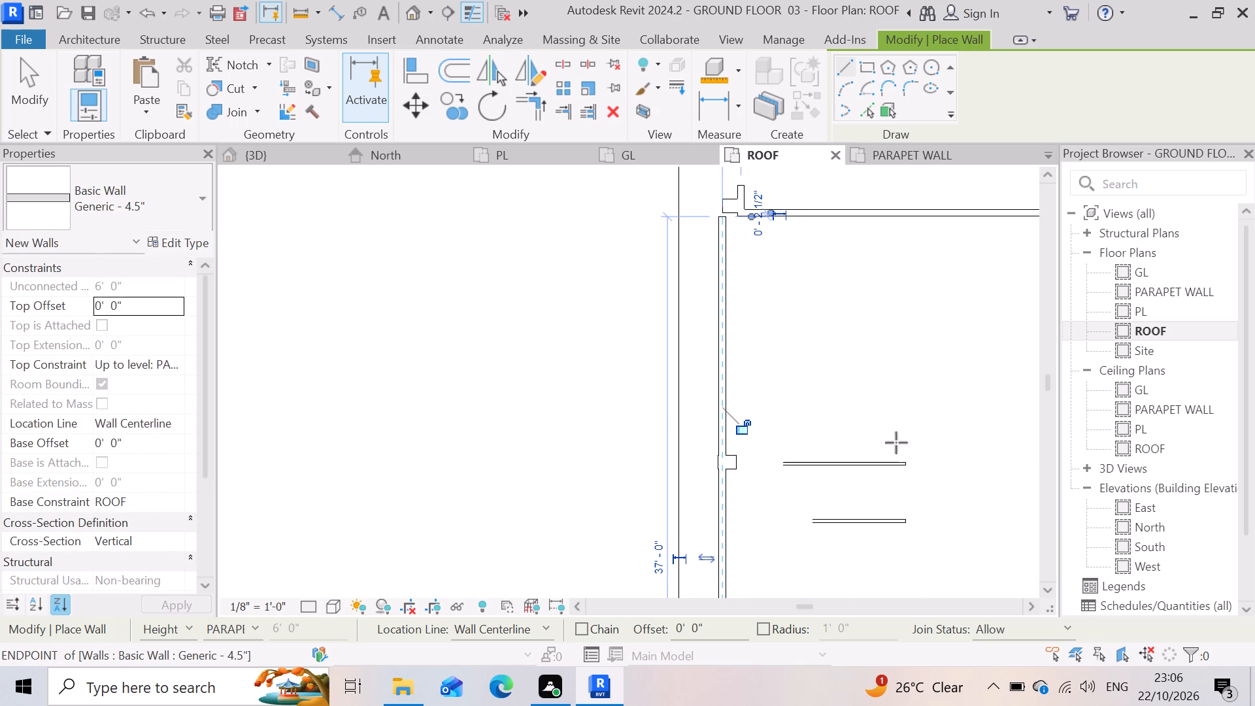
Join the west parapet wall to the rear corner column with a diagonal wall piece about 0'-8 1/2" long.
{"action": "scroll", "coordinate": [733, 213], "scroll_direction": "up", "scroll_amount": 8}
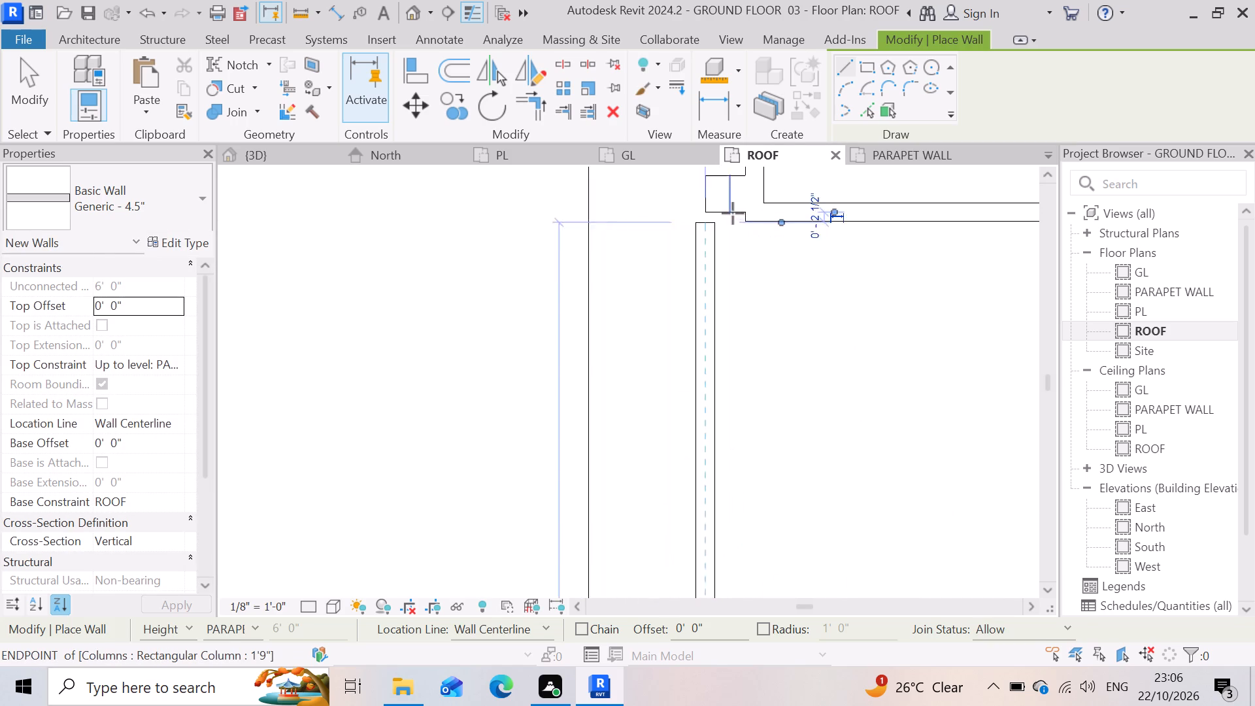
{"action": "left_click", "coordinate": [711, 220]}
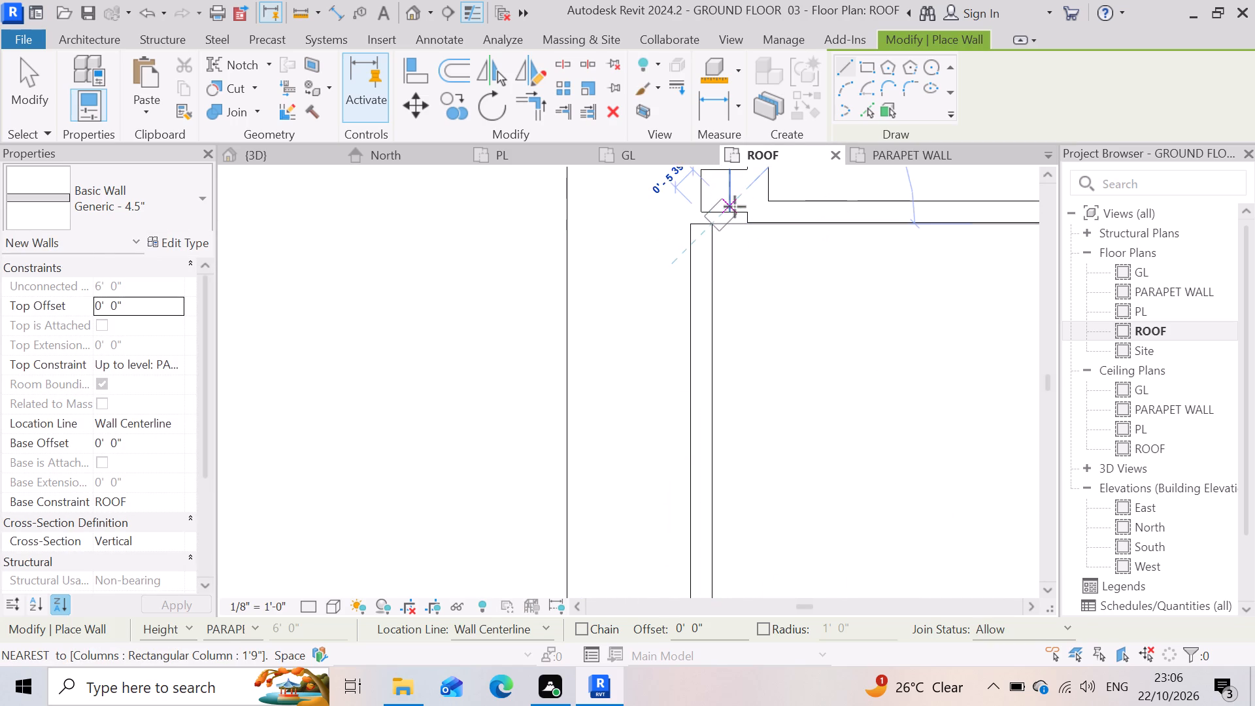
{"action": "left_click", "coordinate": [735, 207]}
{"action": "scroll", "coordinate": [747, 292], "scroll_direction": "down", "scroll_amount": 11}
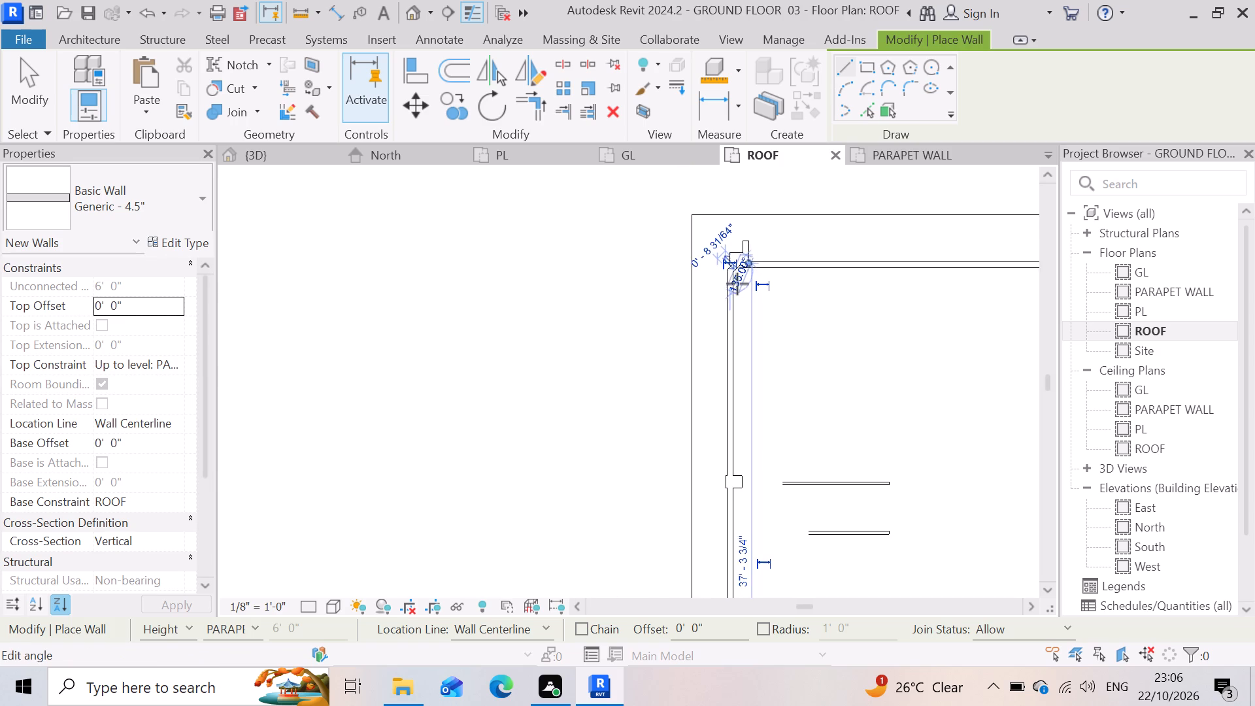
{"action": "scroll", "coordinate": [737, 284], "scroll_direction": "down", "scroll_amount": 10}
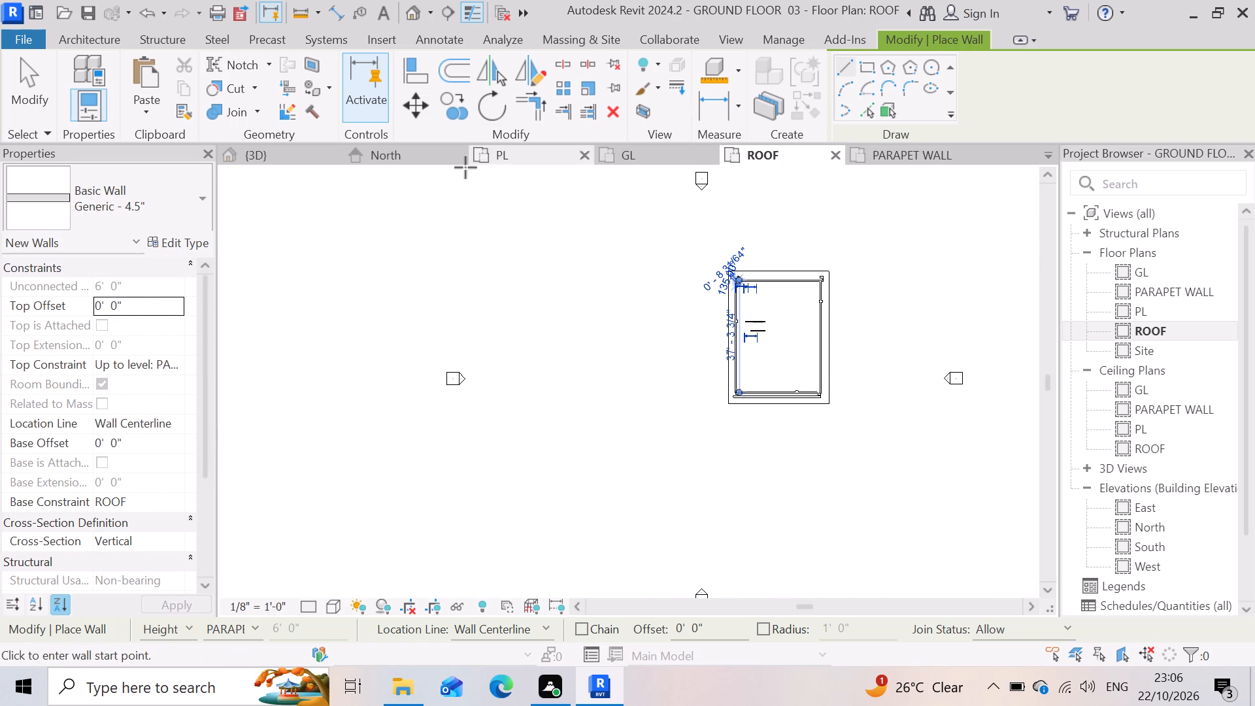
Open the {3D} view to inspect the parapet walls around the roof.
{"action": "left_click", "coordinate": [293, 157]}
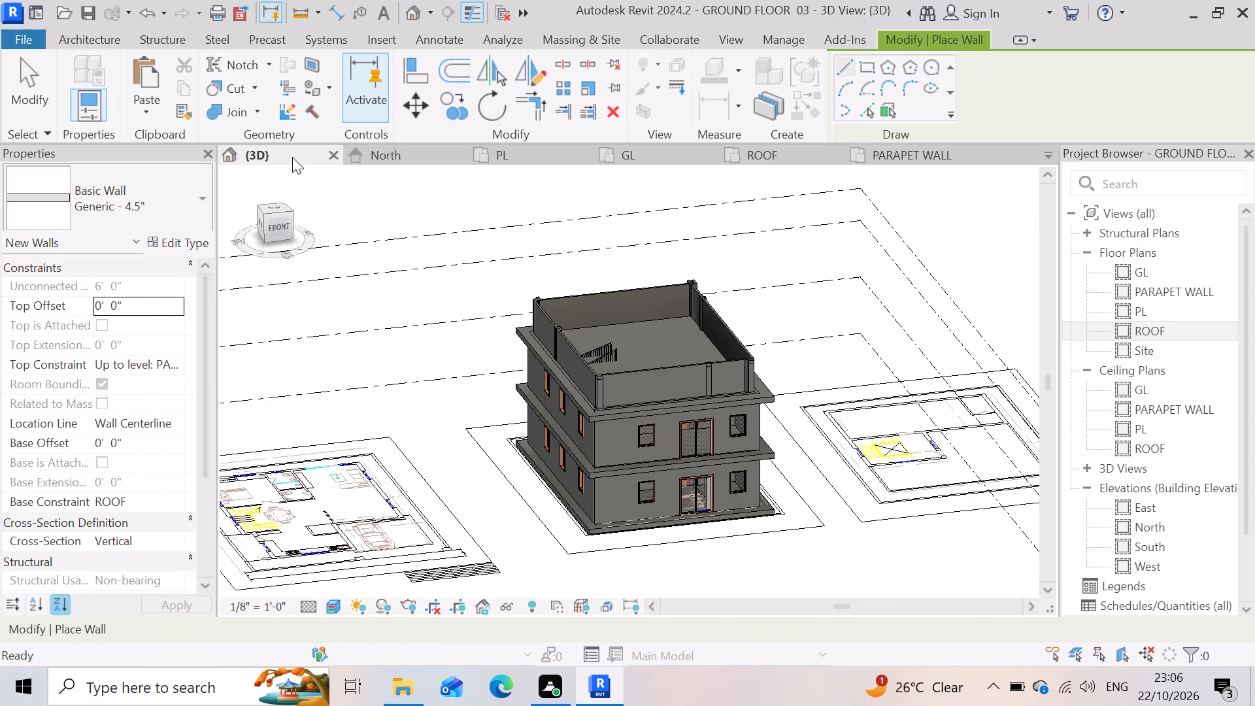
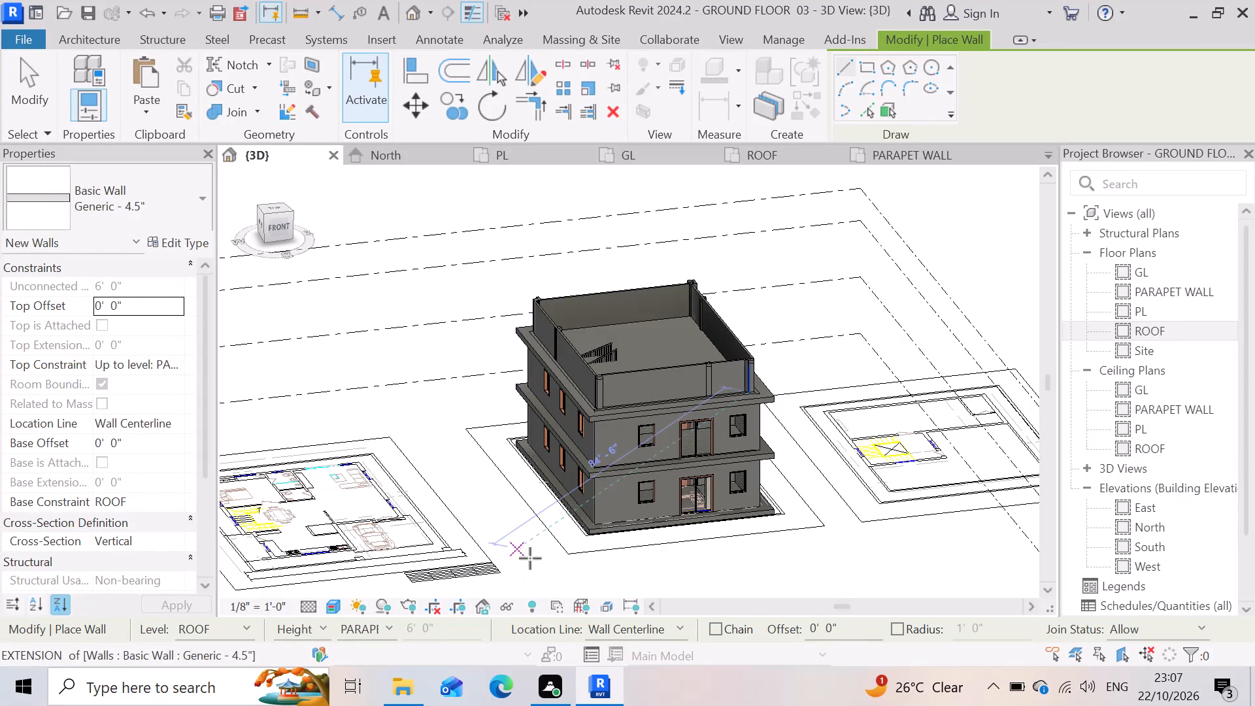
Examine the parapet walls around the roof and how they meet the corner columns in the 3D view.
{"action": "scroll", "coordinate": [589, 469], "scroll_direction": "up", "scroll_amount": 3}
{"action": "scroll", "coordinate": [630, 328], "scroll_direction": "up", "scroll_amount": 4}
{"action": "scroll", "coordinate": [777, 505], "scroll_direction": "down", "scroll_amount": 3}
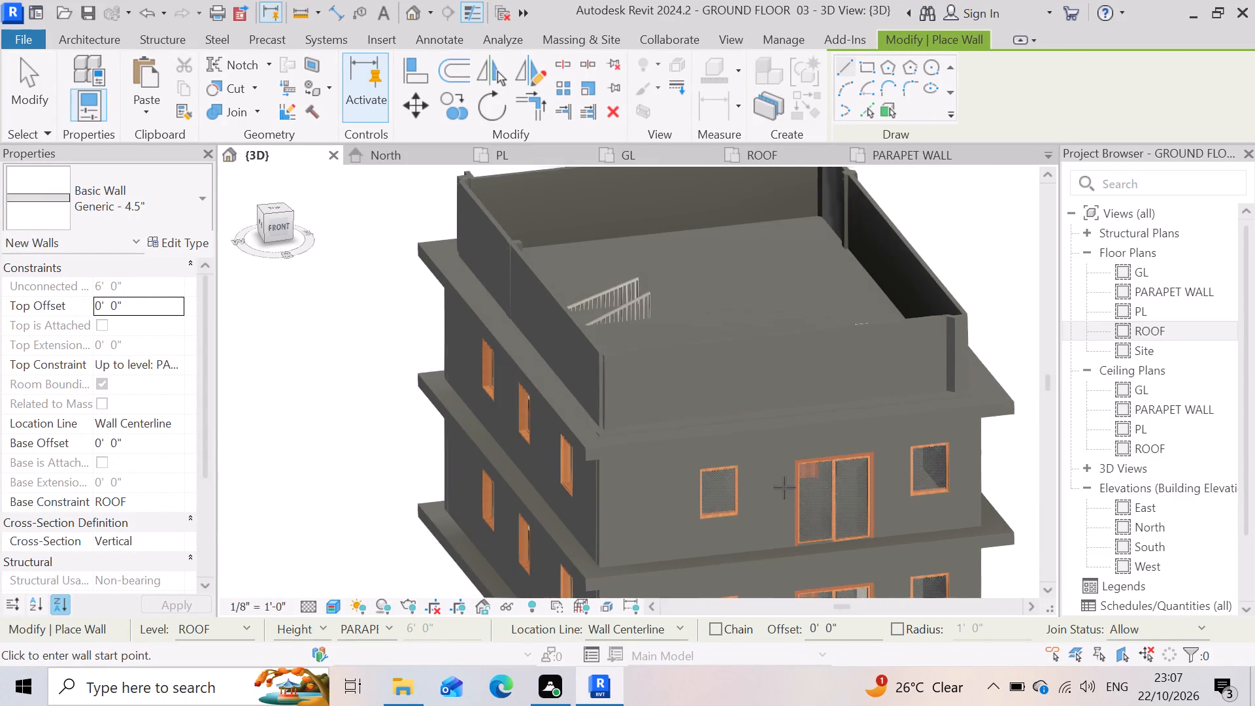
{"action": "scroll", "coordinate": [784, 488], "scroll_direction": "down", "scroll_amount": 5}
{"action": "scroll", "coordinate": [688, 391], "scroll_direction": "up", "scroll_amount": 3}
{"action": "scroll", "coordinate": [770, 440], "scroll_direction": "up", "scroll_amount": 2}
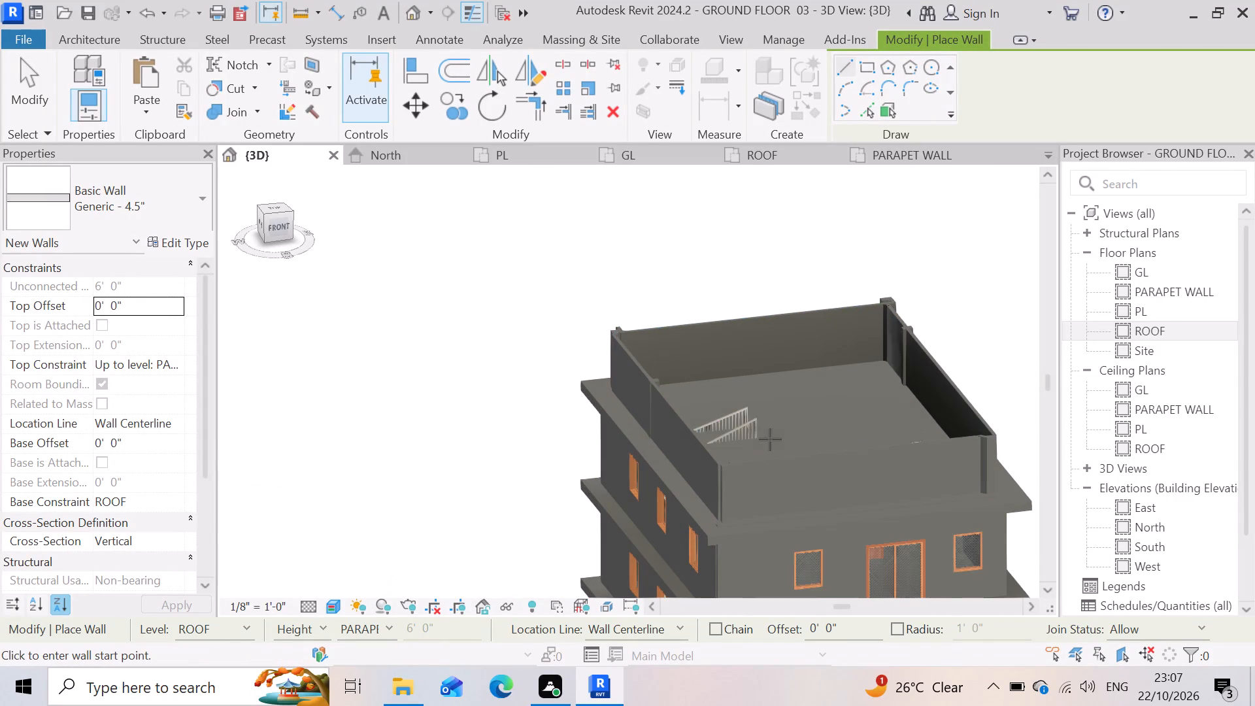
{"action": "scroll", "coordinate": [514, 453], "scroll_direction": "down", "scroll_amount": 7}
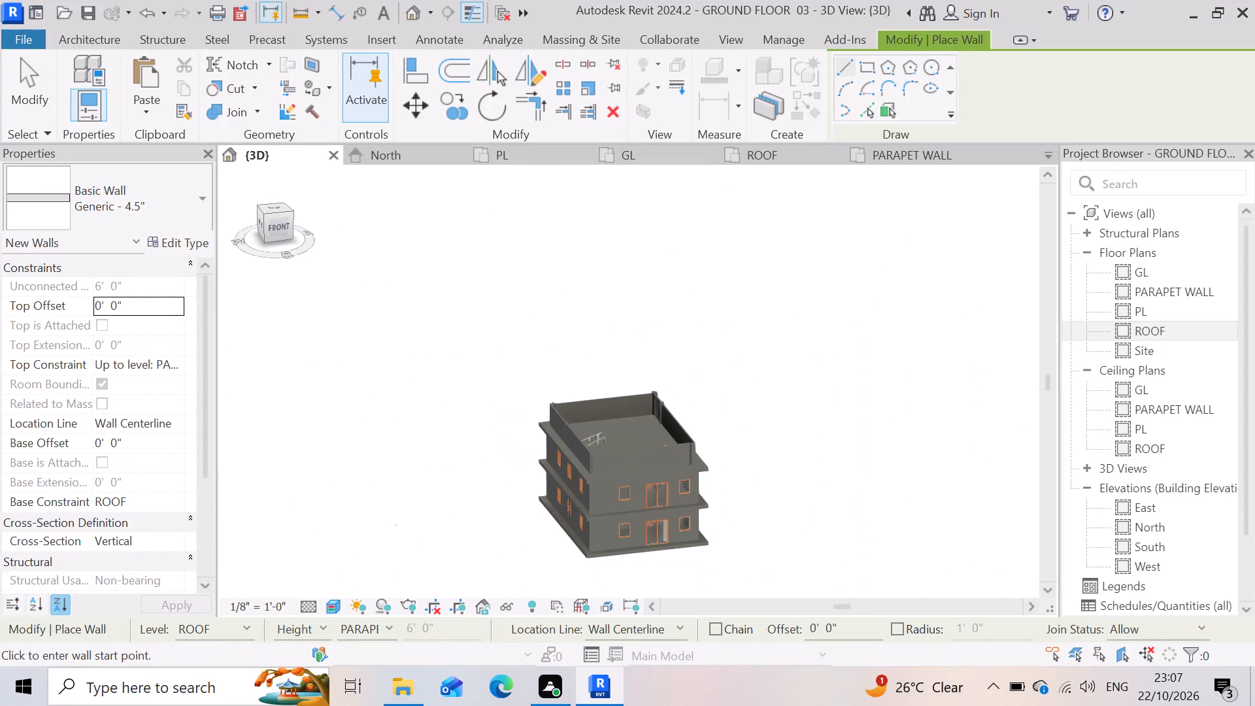
{"action": "scroll", "coordinate": [575, 505], "scroll_direction": "up", "scroll_amount": 3}
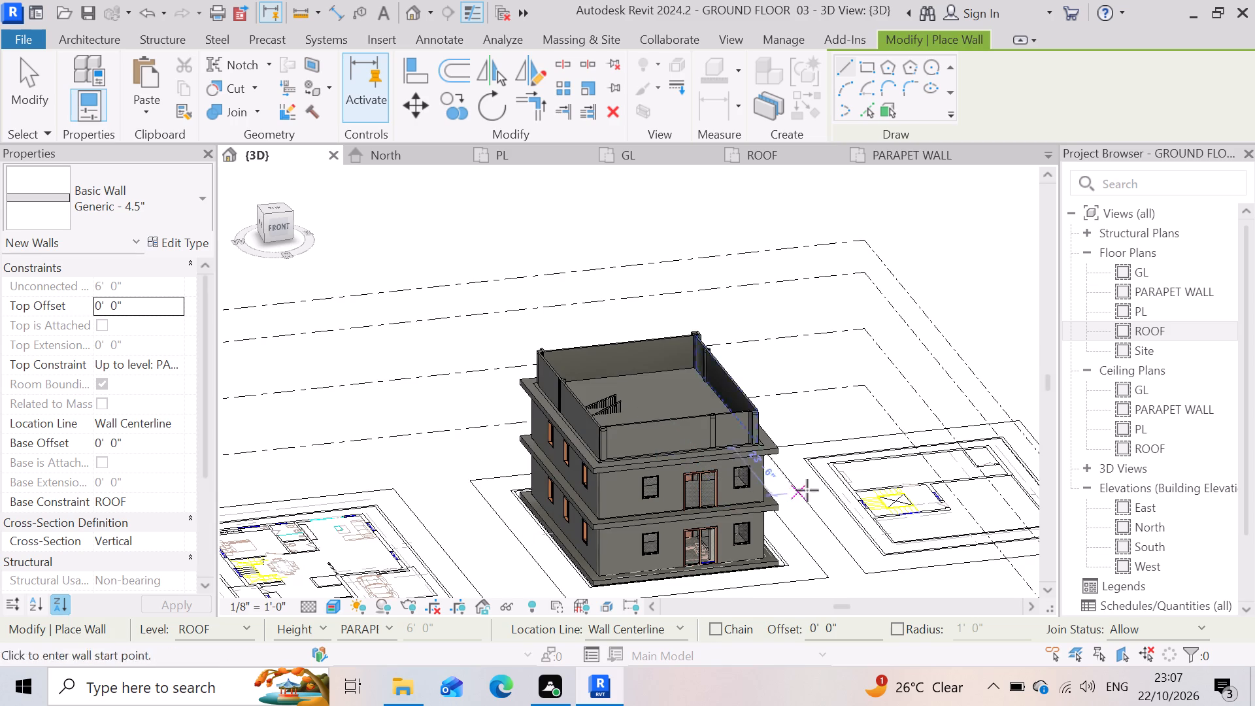
{"action": "scroll", "coordinate": [809, 487], "scroll_direction": "down", "scroll_amount": 3}
Undo all the Generic - 4.5" parapet walls drawn between the roof columns and leave the Wall command.
{"action": "key", "text": "ctrl+z"}
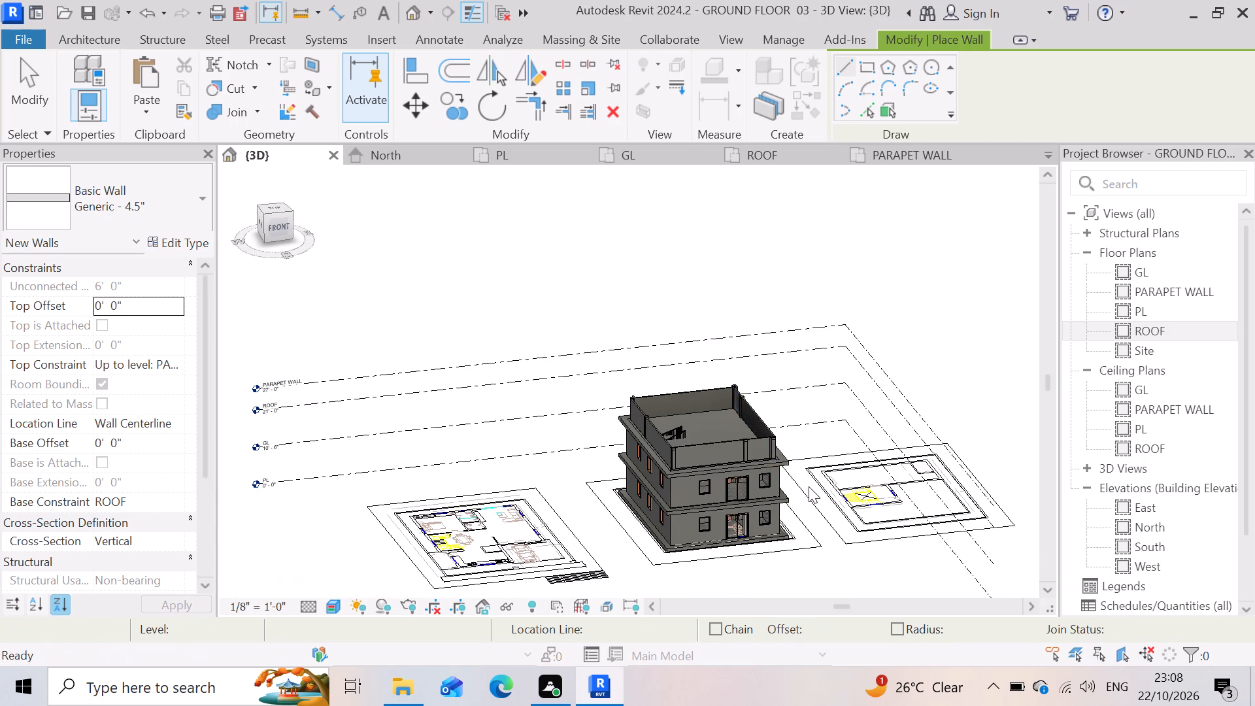
{"action": "key", "text": "z"}
{"action": "type", "text": "ZZ"}
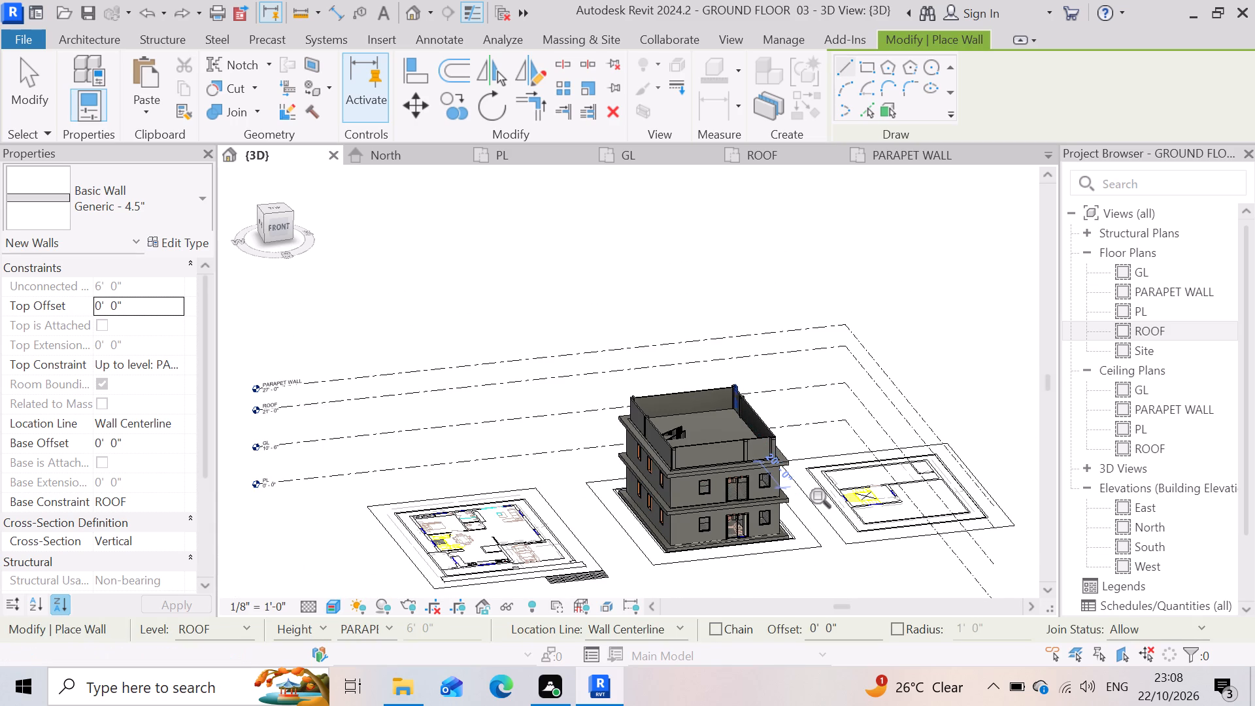
{"action": "key", "text": "ctrl+z"}
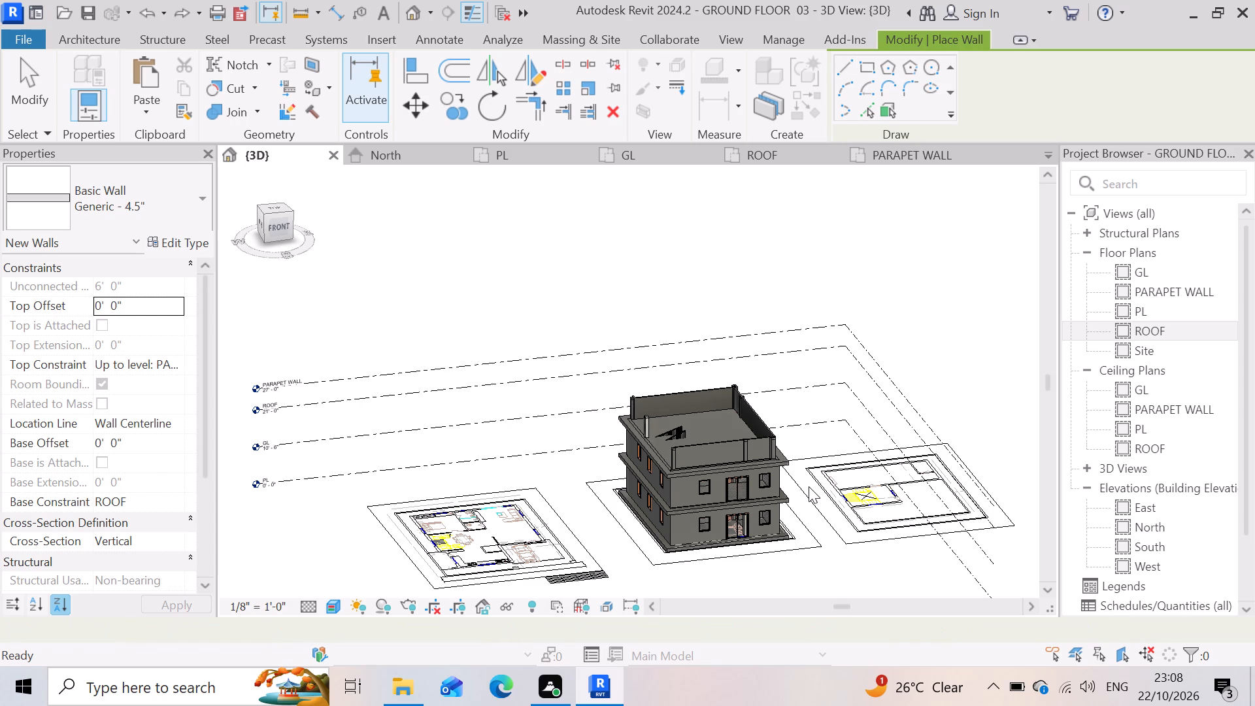
{"action": "key", "text": "ctrl+z"}
{"action": "key", "text": "ctrl+z"}
{"action": "key", "text": "ctrl+z"}
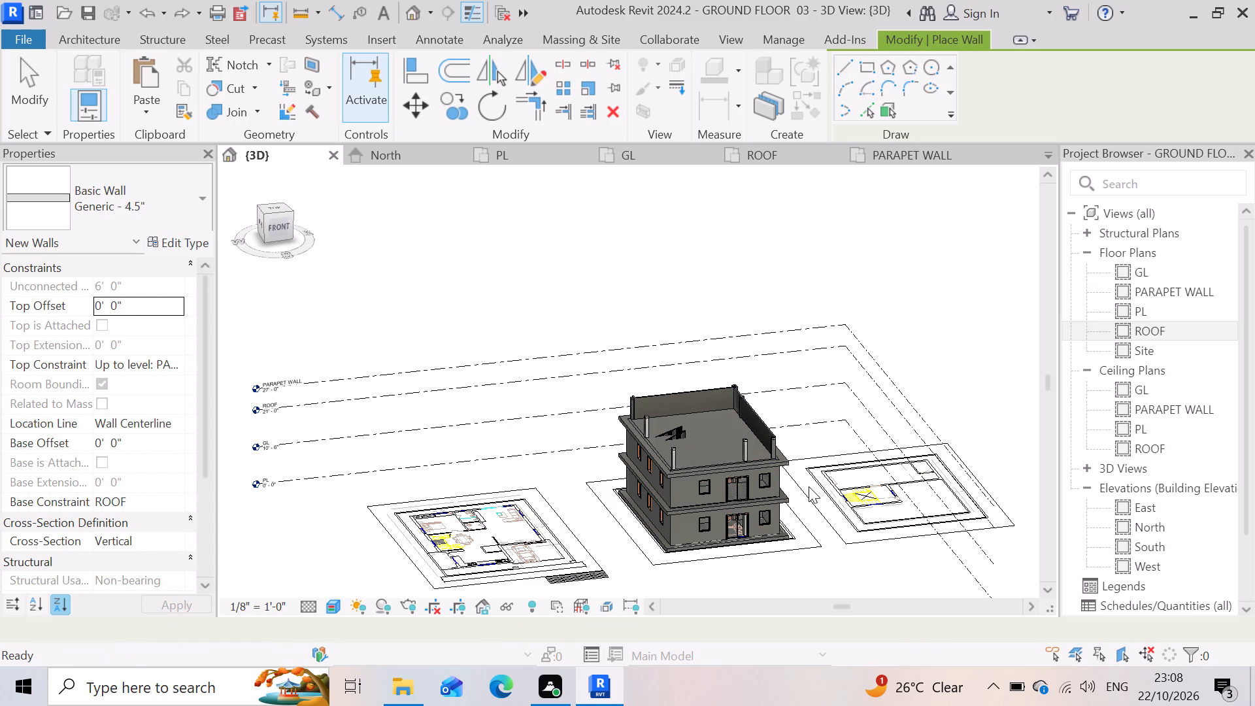
{"action": "key", "text": "ctrl+z"}
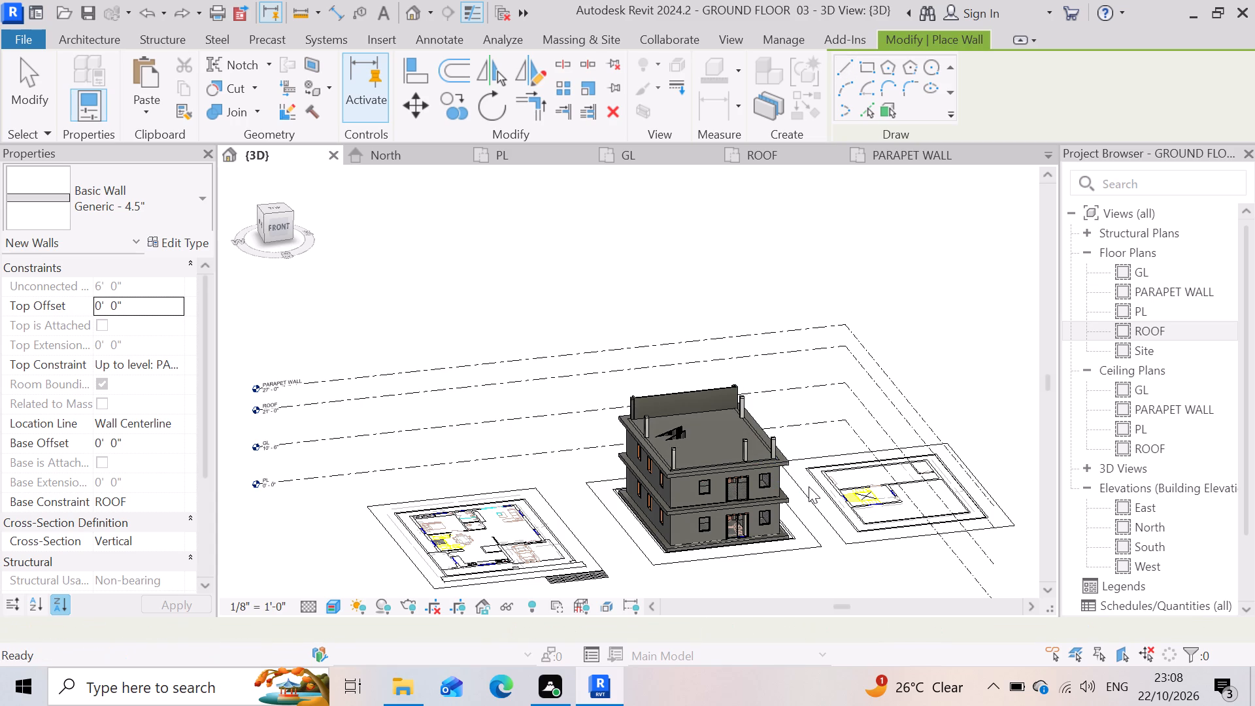
{"action": "key", "text": "ctrl+z"}
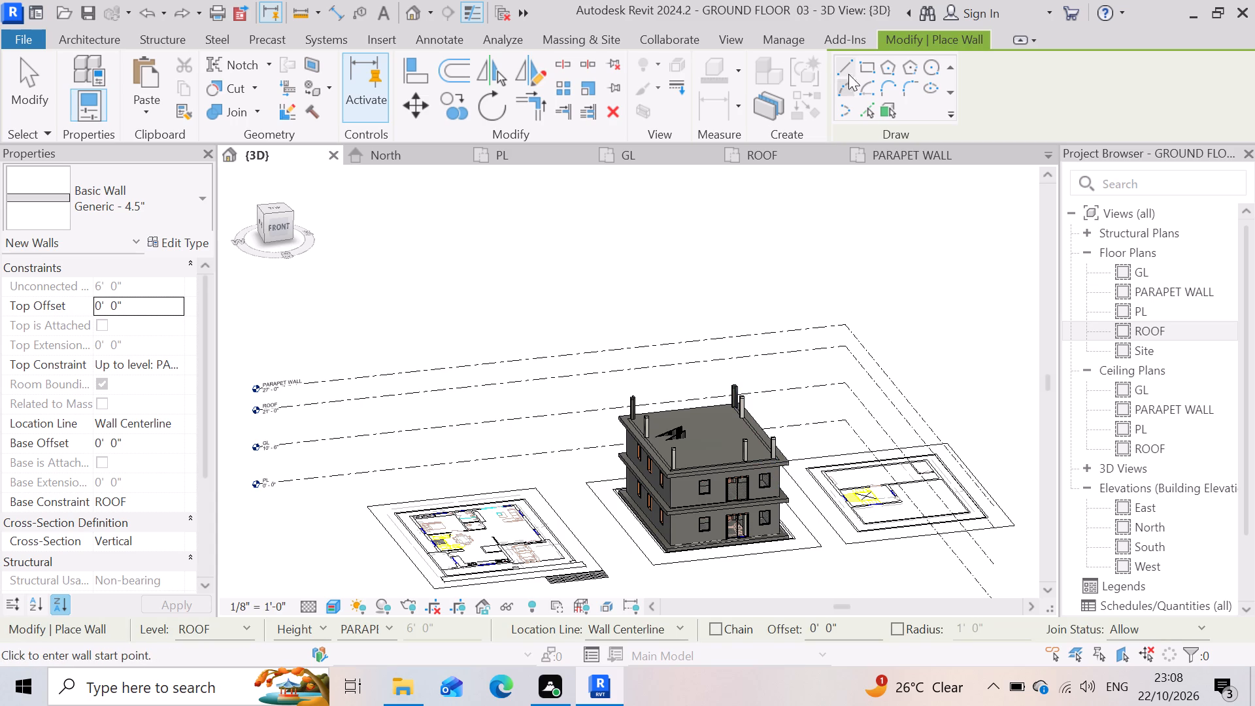
{"action": "scroll", "coordinate": [653, 462], "scroll_direction": "up", "scroll_amount": 6}
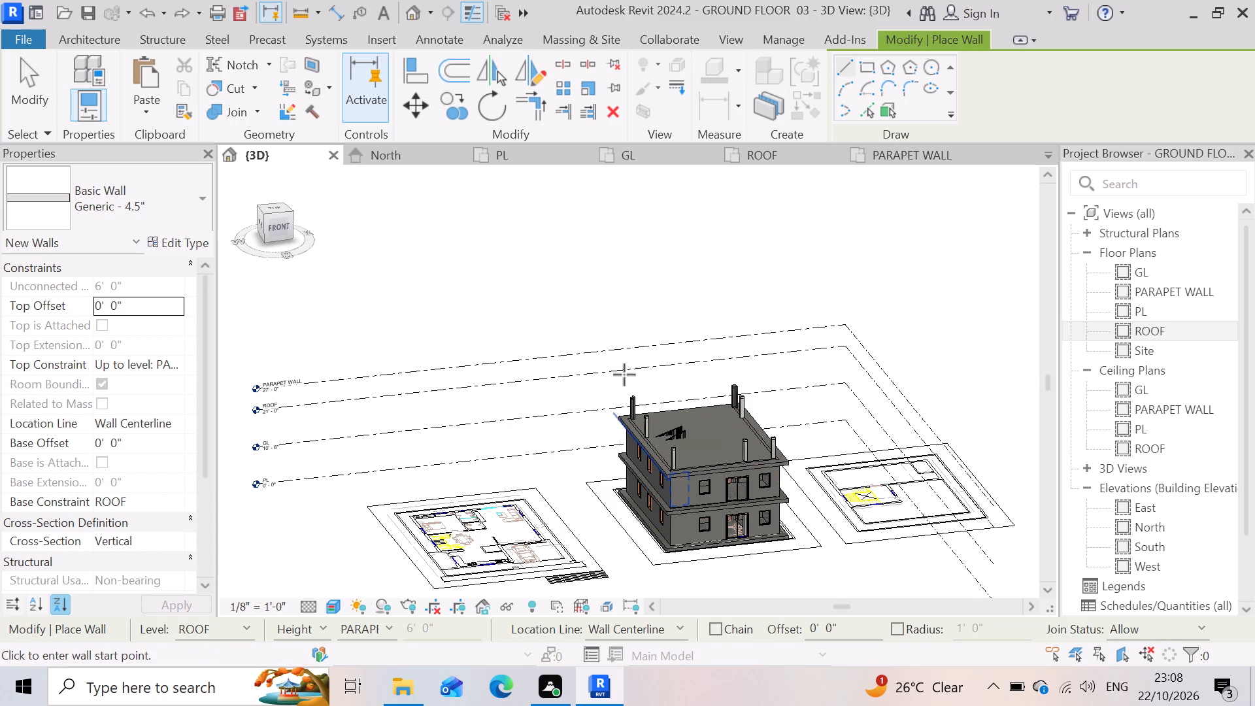
{"action": "key", "text": "Escape"}
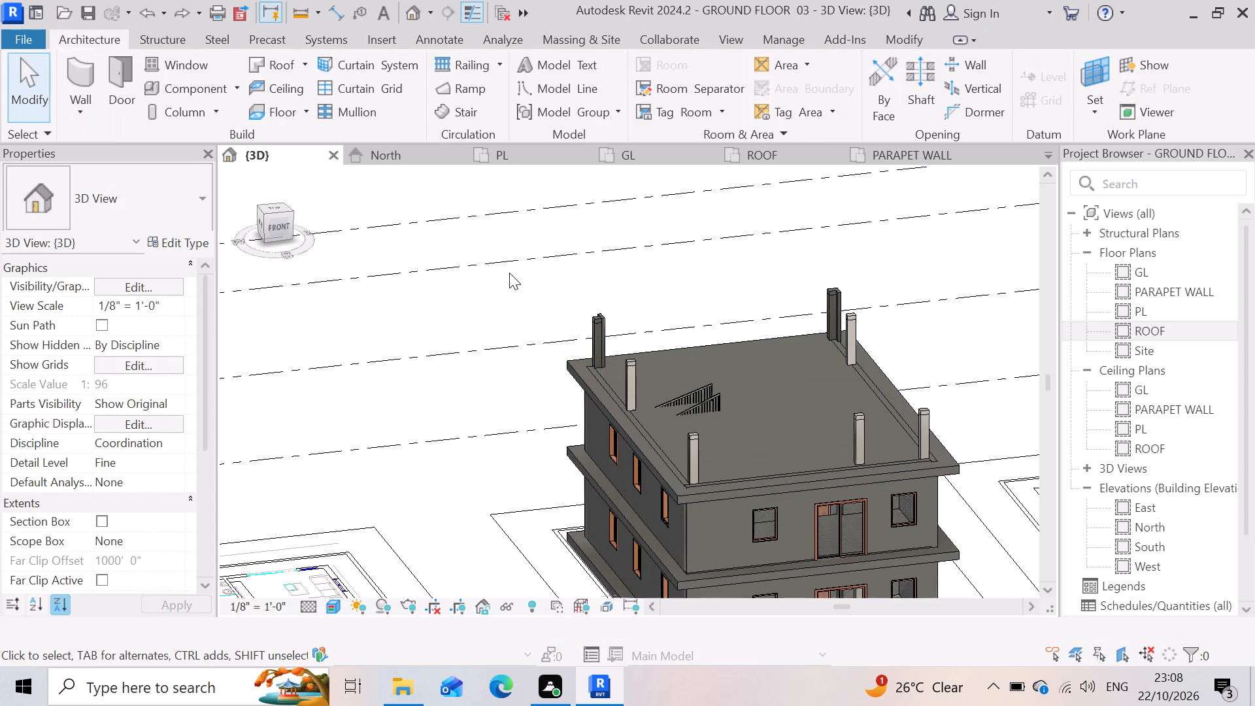
Inspect the Generic - 12" roof floor and the columns standing along its edges in the 3D view.
{"action": "scroll", "coordinate": [509, 272], "scroll_direction": "down", "scroll_amount": 4}
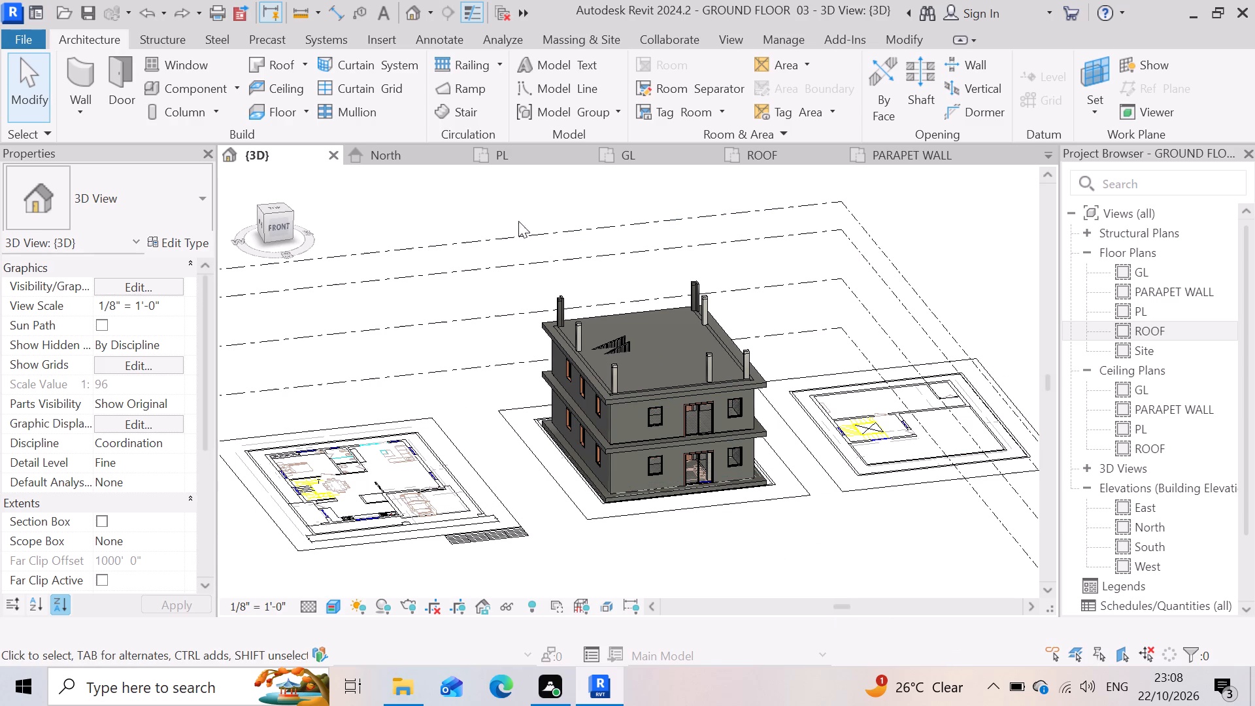
{"action": "scroll", "coordinate": [684, 354], "scroll_direction": "up", "scroll_amount": 3}
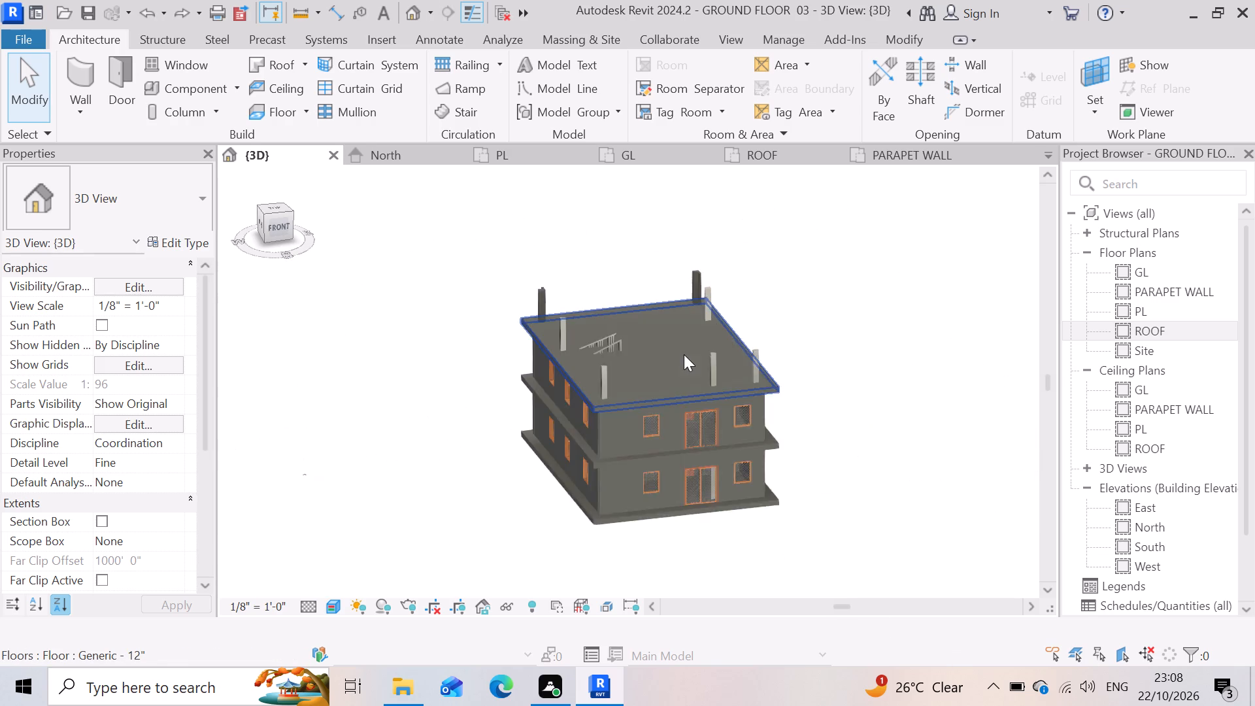
{"action": "scroll", "coordinate": [684, 354], "scroll_direction": "up", "scroll_amount": 4}
{"action": "left_click", "coordinate": [627, 308]}
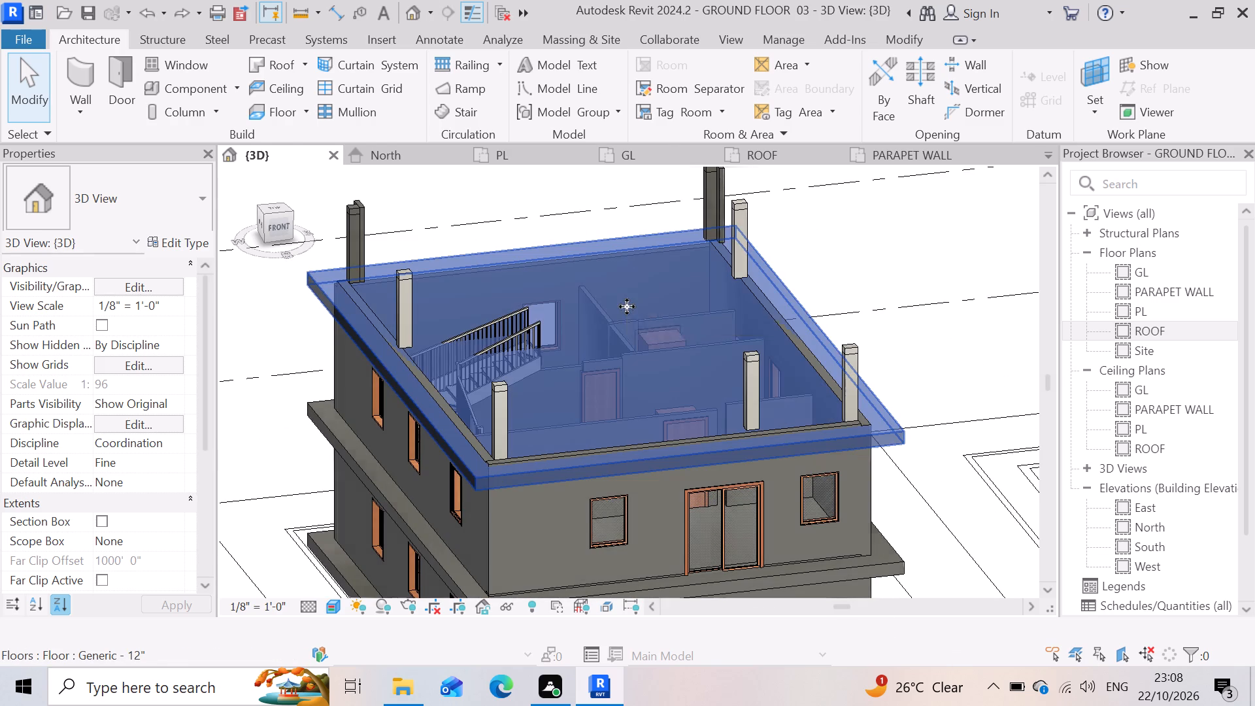
{"action": "scroll", "coordinate": [660, 312], "scroll_direction": "down", "scroll_amount": 7}
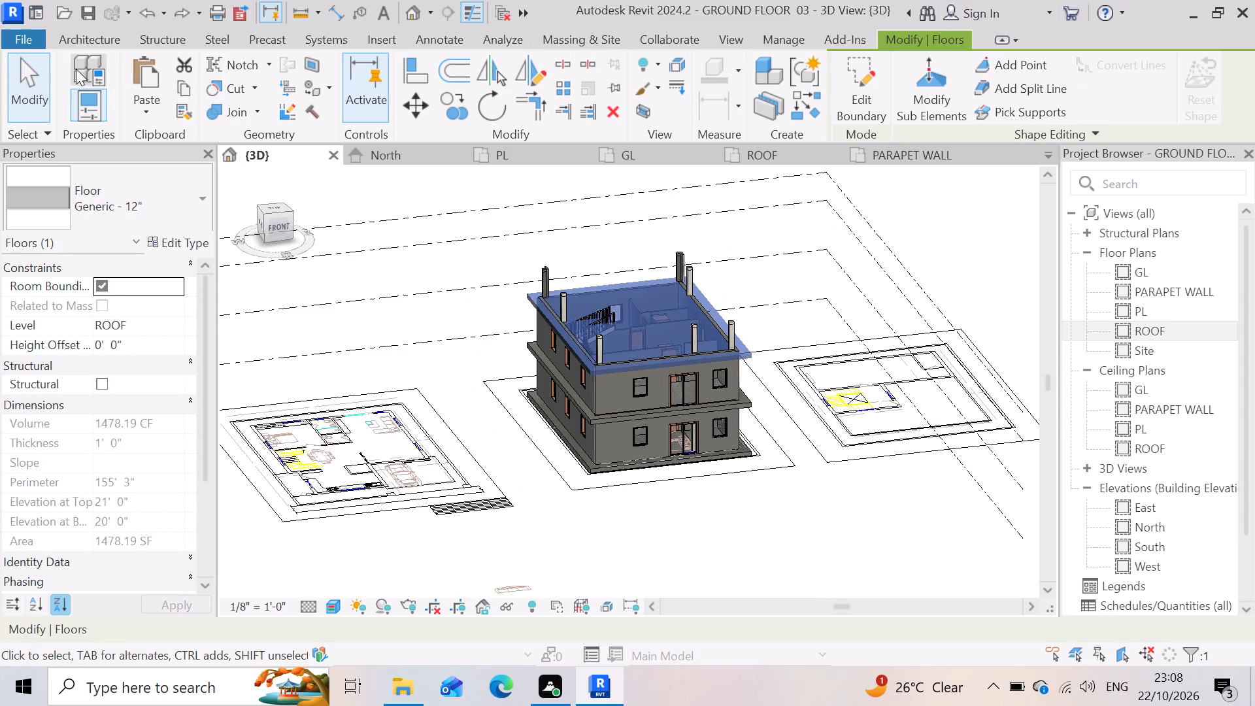
{"action": "left_click", "coordinate": [92, 32]}
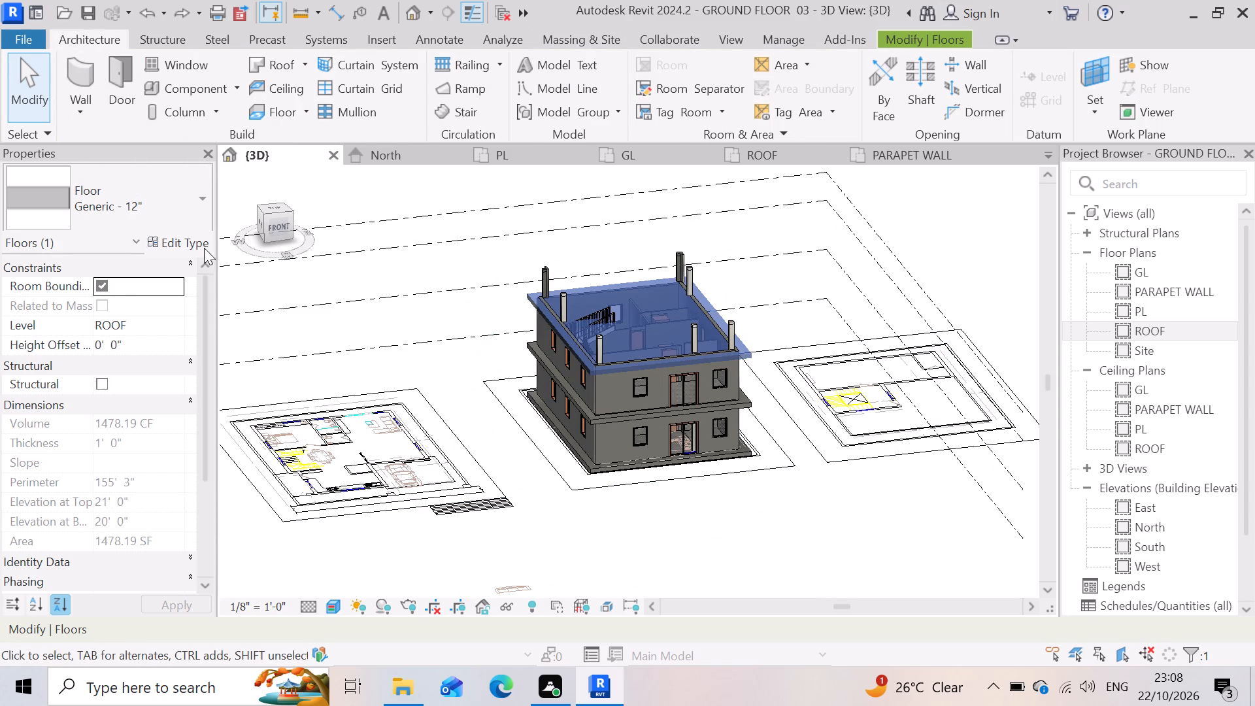
{"action": "scroll", "coordinate": [564, 289], "scroll_direction": "up", "scroll_amount": 3}
{"action": "scroll", "coordinate": [564, 289], "scroll_direction": "down", "scroll_amount": 5}
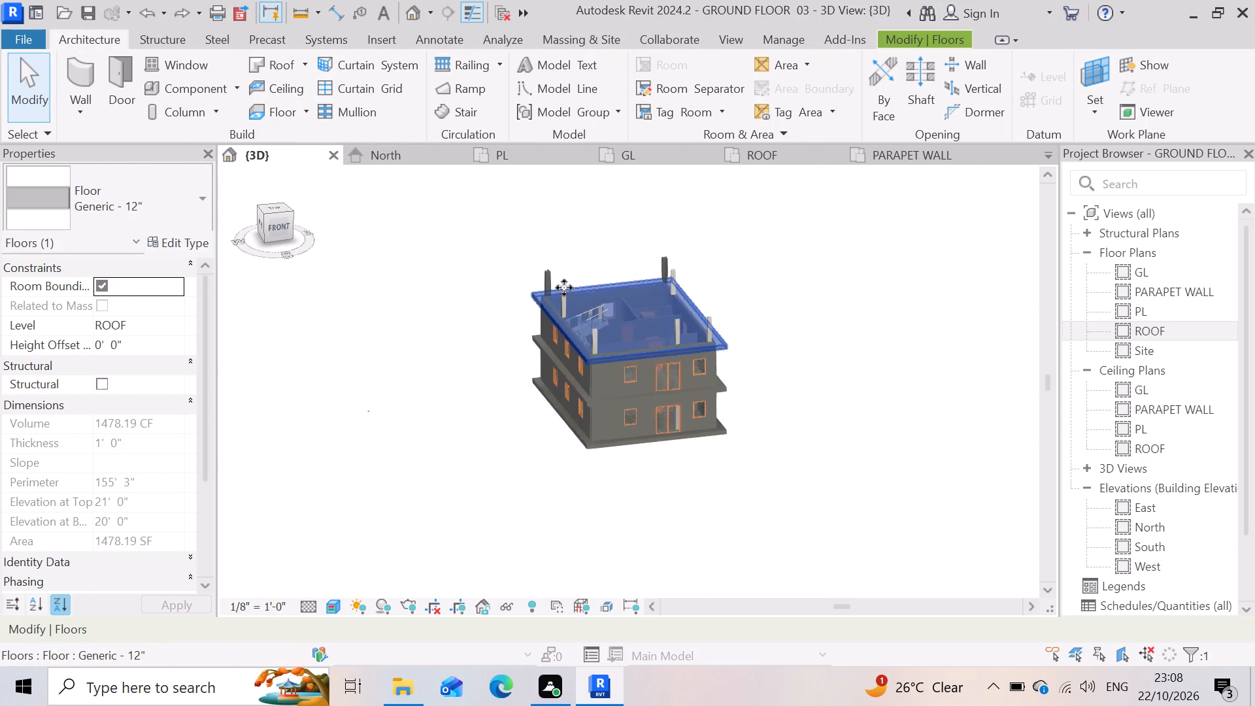
{"action": "left_click", "coordinate": [418, 525]}
{"action": "scroll", "coordinate": [511, 252], "scroll_direction": "up", "scroll_amount": 2}
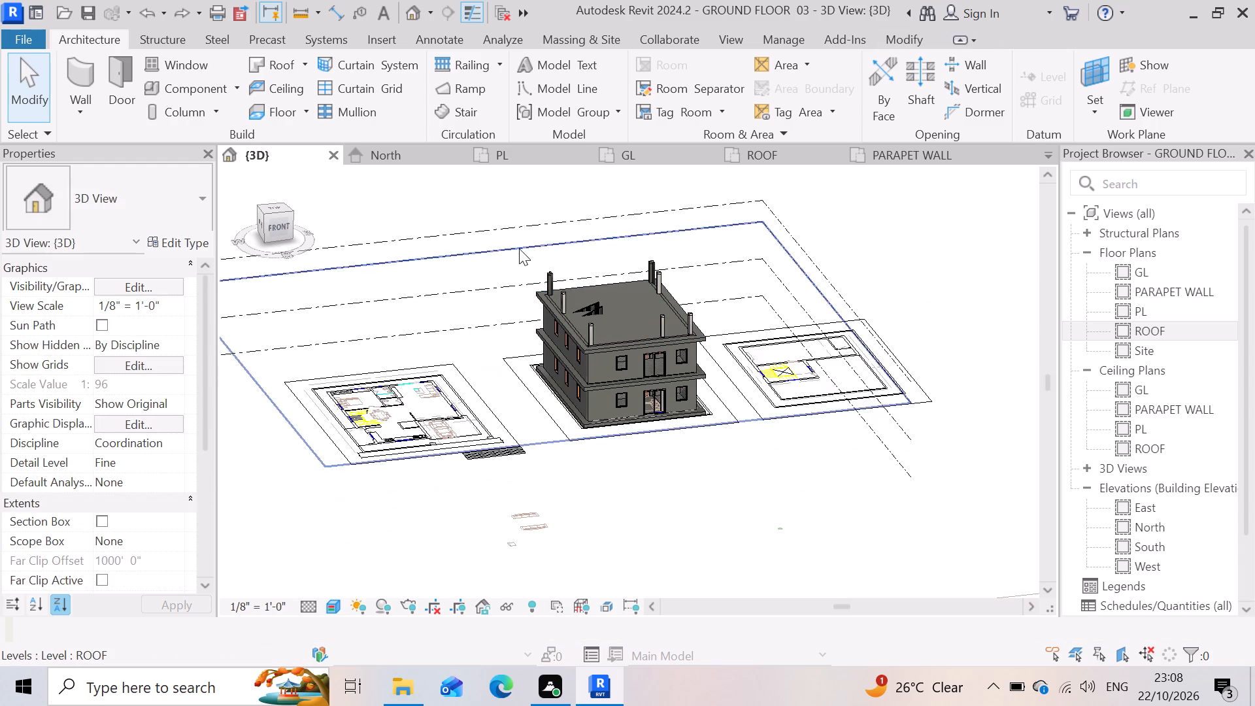
{"action": "scroll", "coordinate": [519, 248], "scroll_direction": "up", "scroll_amount": 1}
{"action": "scroll", "coordinate": [584, 304], "scroll_direction": "up", "scroll_amount": 10}
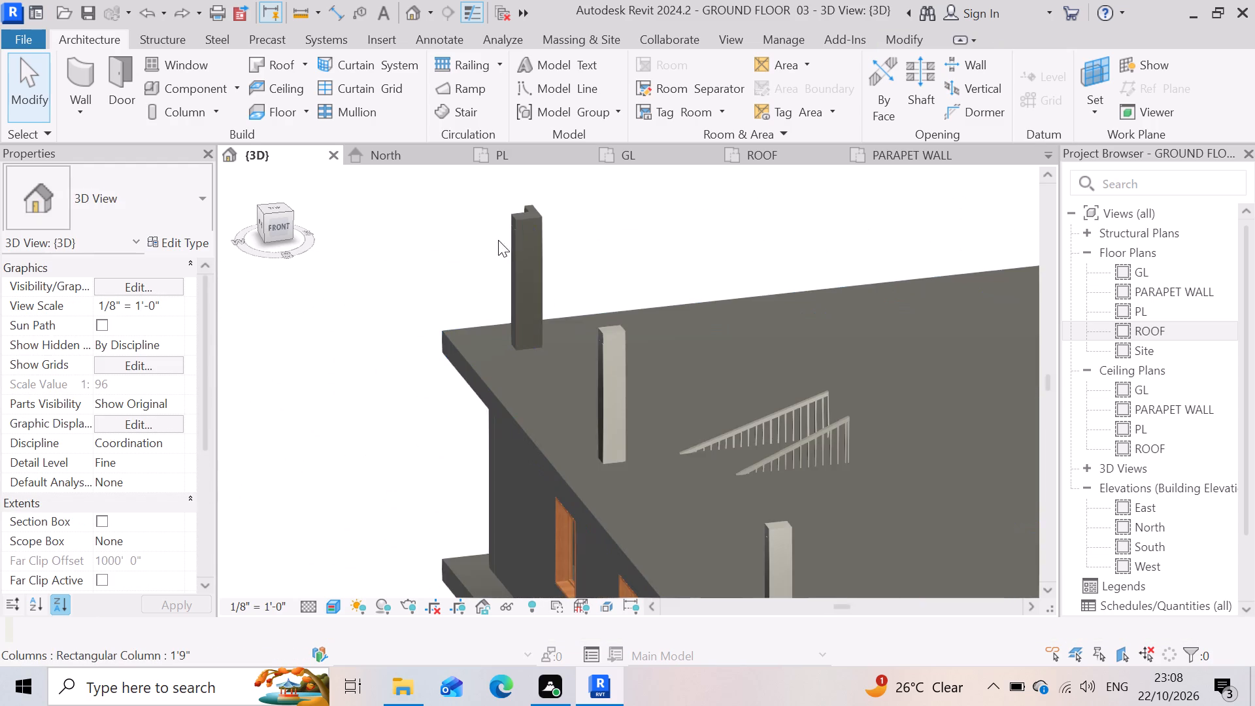
{"action": "scroll", "coordinate": [507, 200], "scroll_direction": "up", "scroll_amount": 3}
{"action": "scroll", "coordinate": [421, 341], "scroll_direction": "down", "scroll_amount": 13}
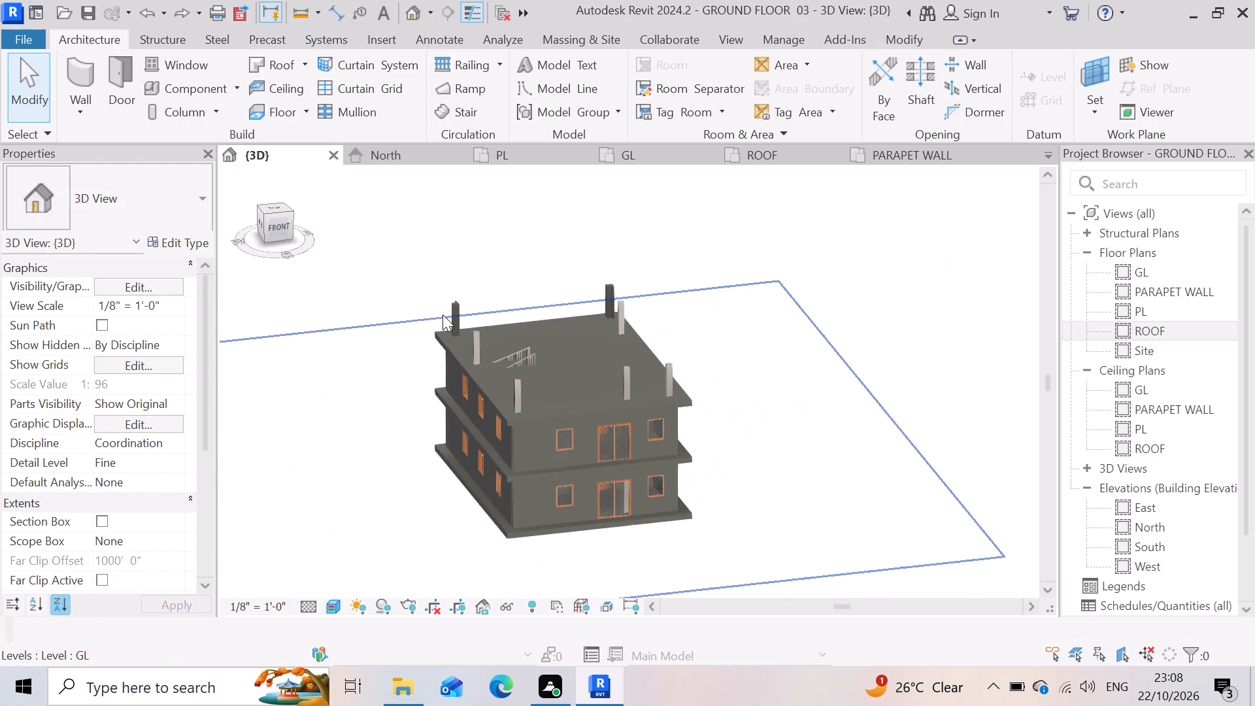
{"action": "scroll", "coordinate": [505, 392], "scroll_direction": "down", "scroll_amount": 2}
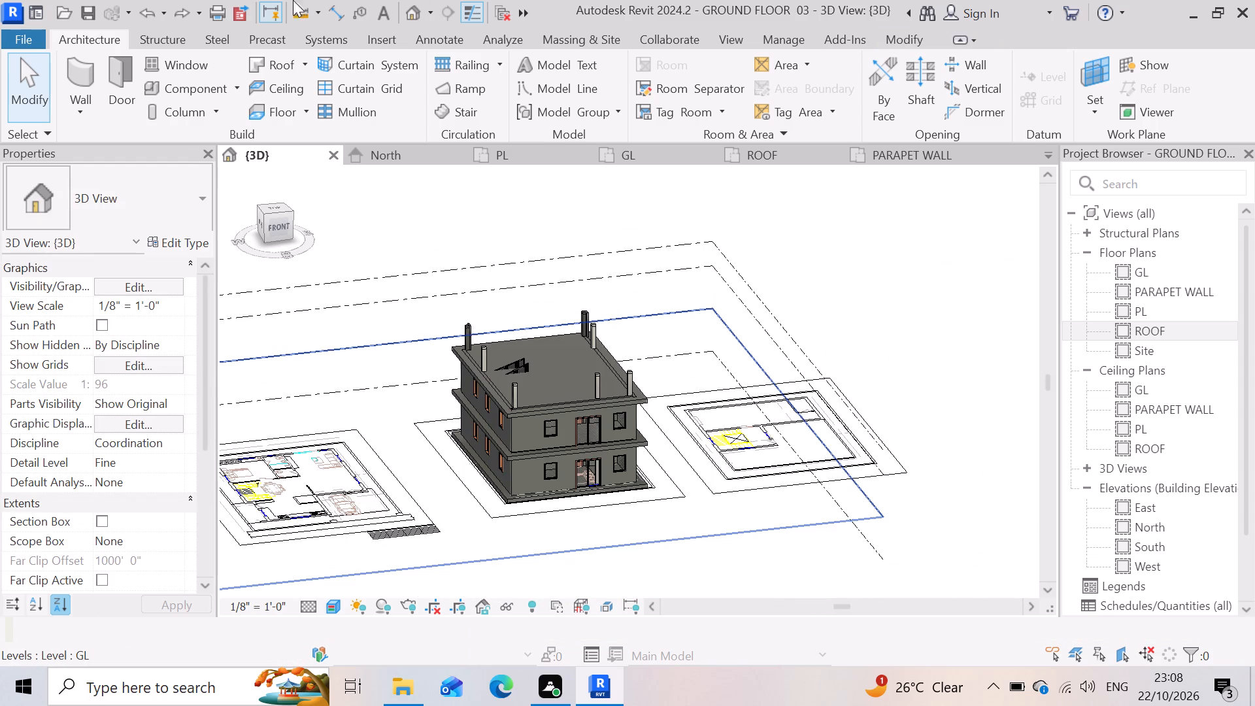
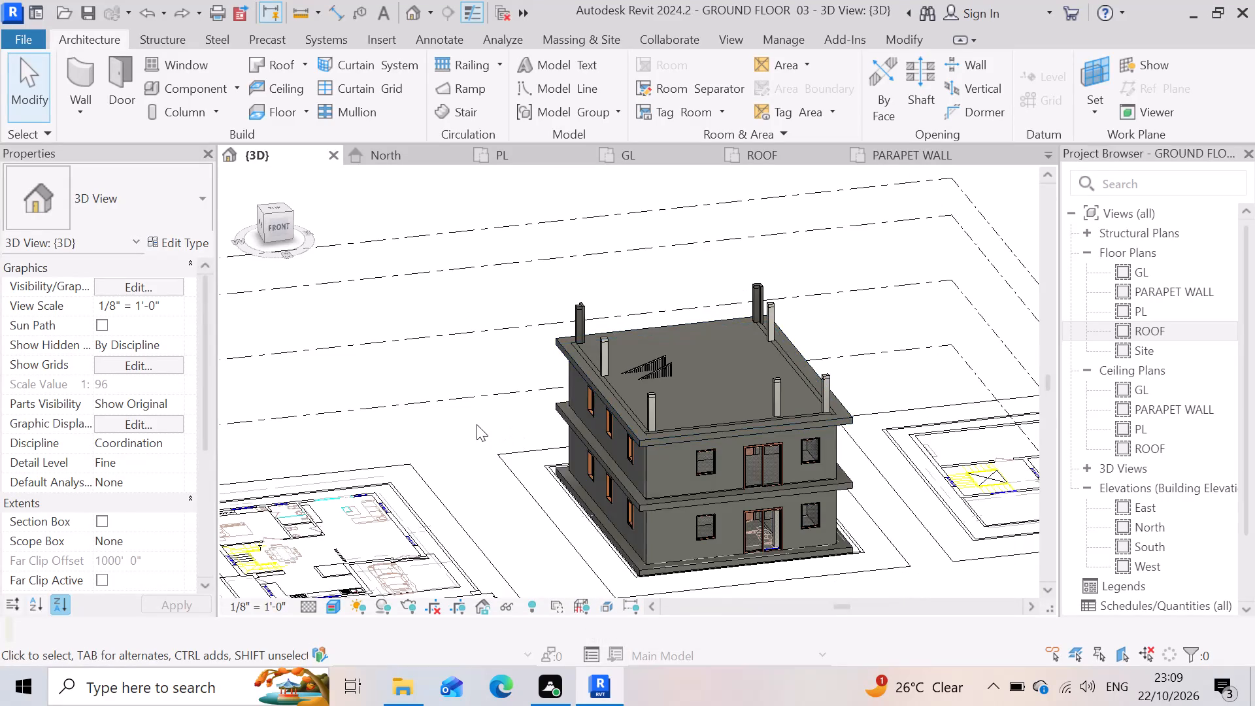
Examine the Generic - 12" roof floor and the columns standing on it in the 3D view.
{"action": "scroll", "coordinate": [463, 422], "scroll_direction": "down", "scroll_amount": 7}
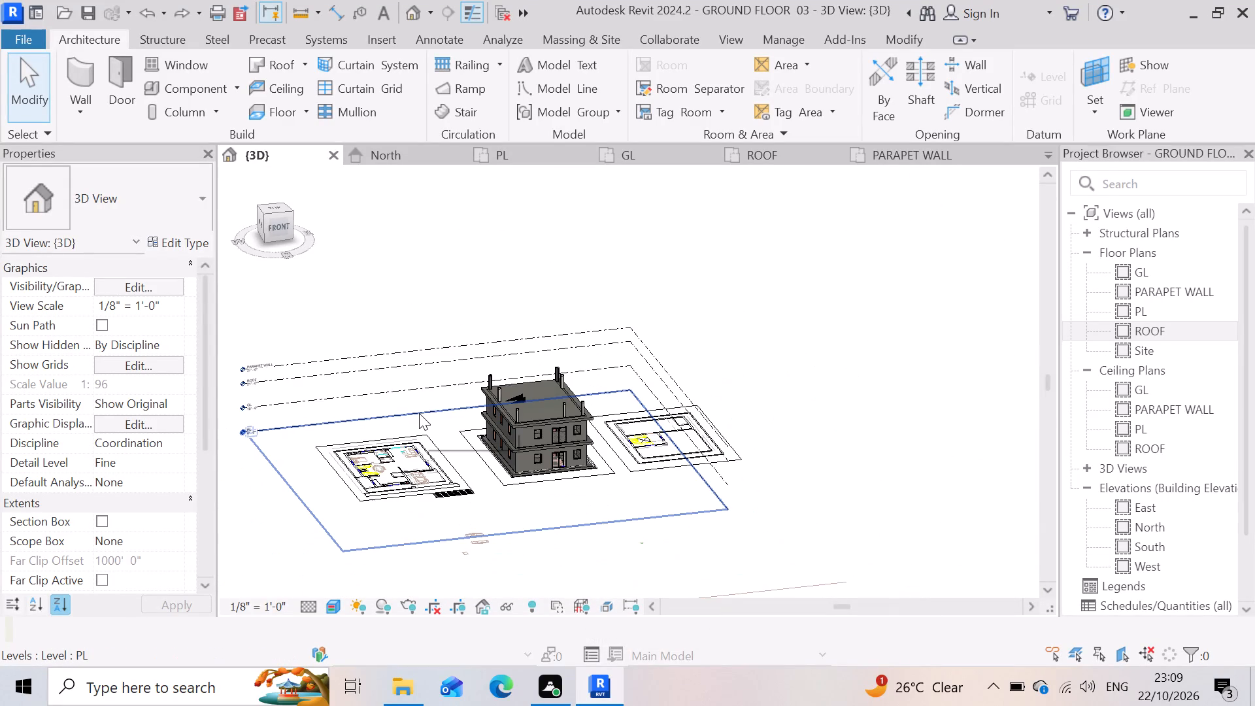
{"action": "scroll", "coordinate": [588, 366], "scroll_direction": "up", "scroll_amount": 3}
{"action": "scroll", "coordinate": [512, 414], "scroll_direction": "up", "scroll_amount": 10}
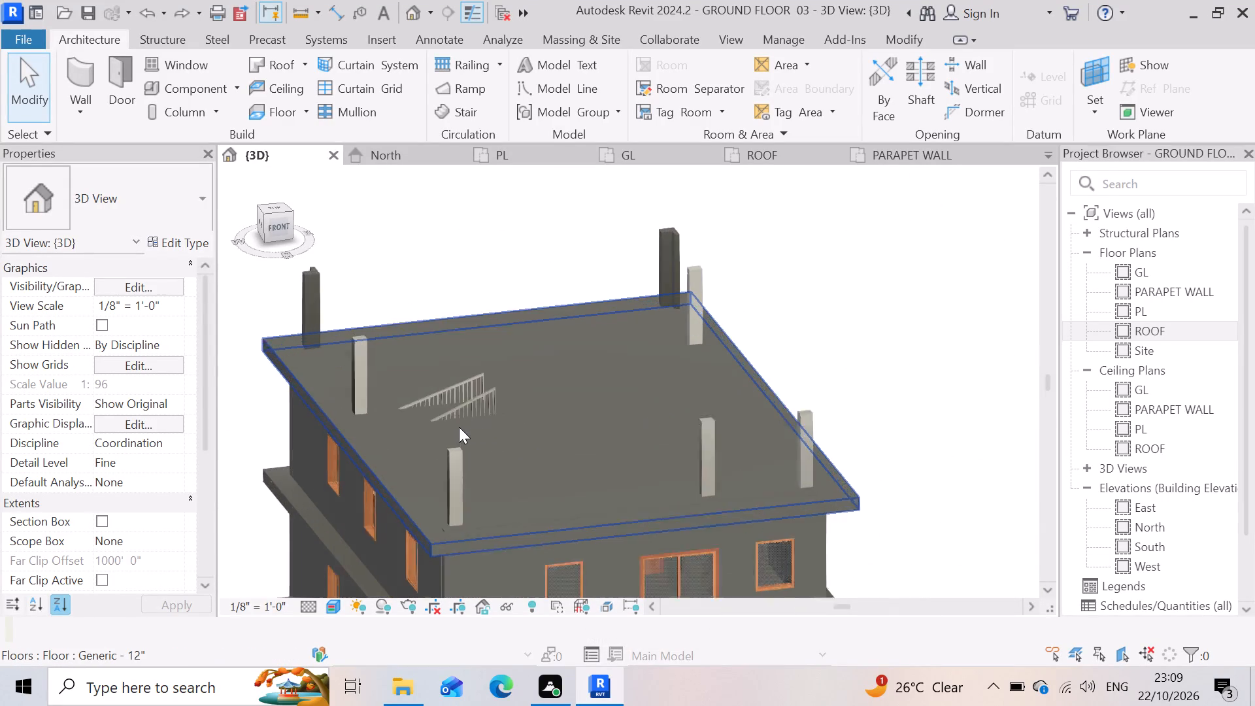
{"action": "scroll", "coordinate": [459, 427], "scroll_direction": "up", "scroll_amount": 4}
{"action": "scroll", "coordinate": [661, 377], "scroll_direction": "down", "scroll_amount": 8}
{"action": "scroll", "coordinate": [461, 277], "scroll_direction": "up", "scroll_amount": 4}
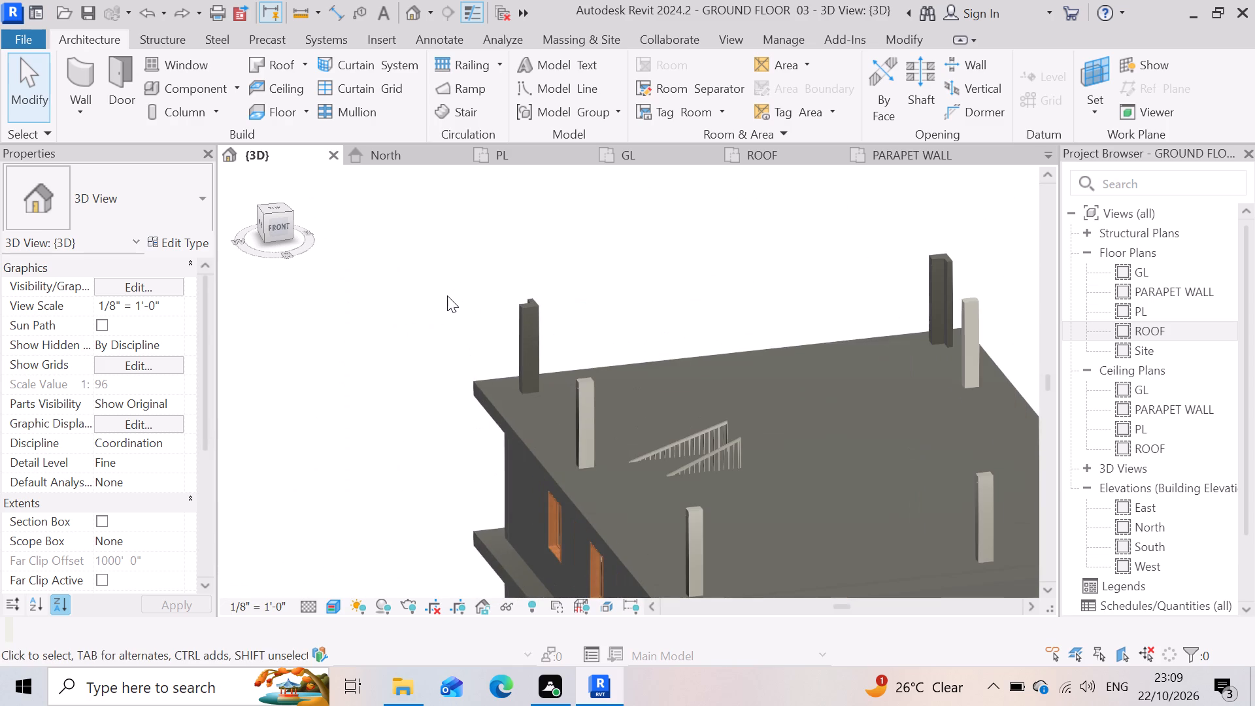
{"action": "scroll", "coordinate": [447, 293], "scroll_direction": "down", "scroll_amount": 3}
{"action": "scroll", "coordinate": [560, 329], "scroll_direction": "down", "scroll_amount": 3}
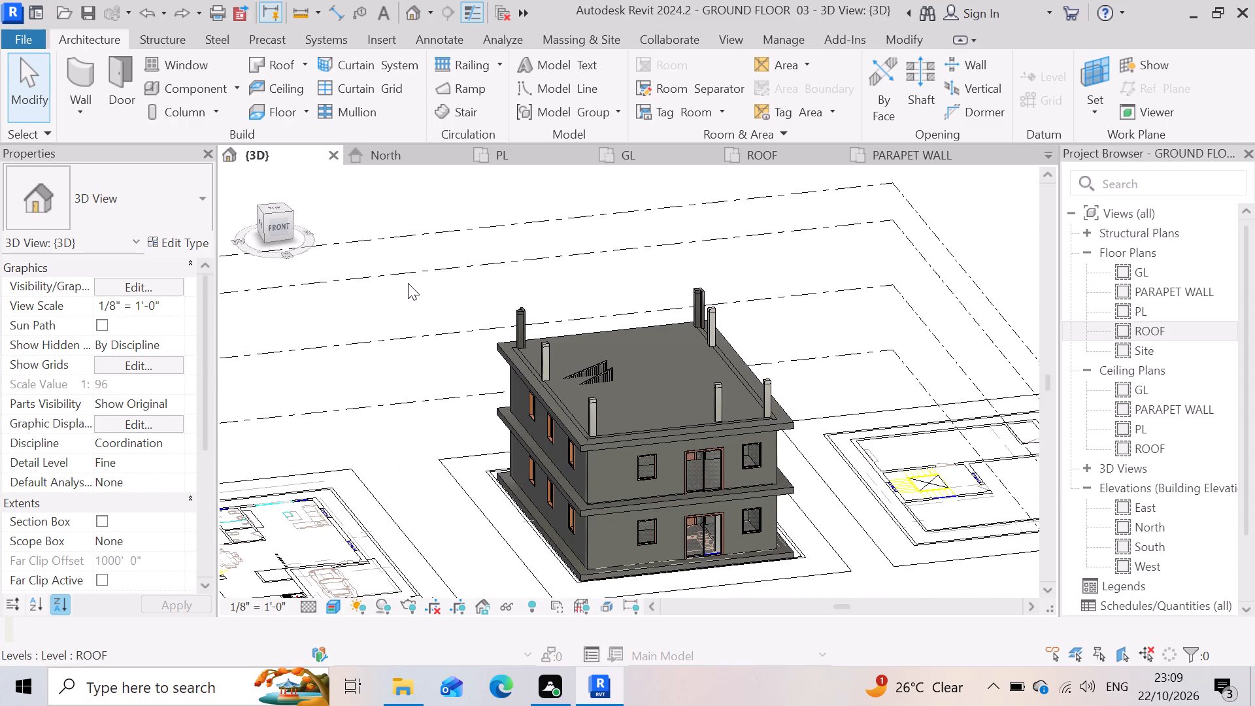
{"action": "left_click", "coordinate": [408, 283]}
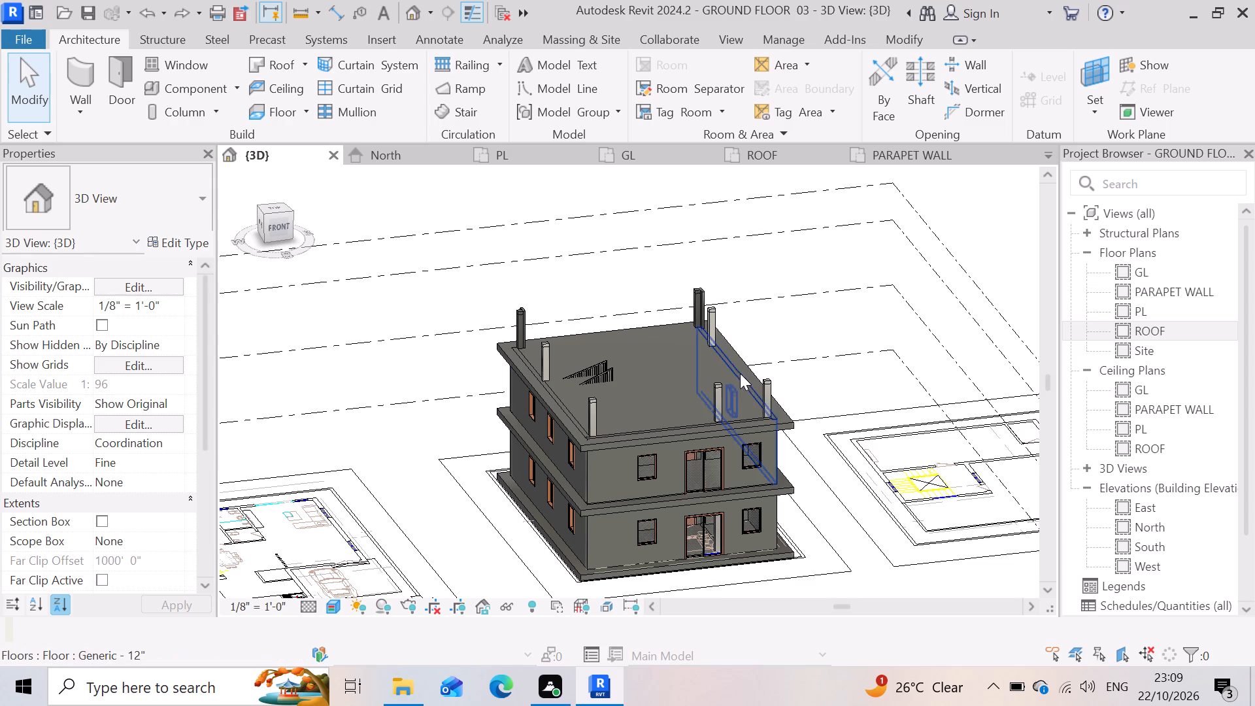
{"action": "scroll", "coordinate": [552, 345], "scroll_direction": "up", "scroll_amount": 3}
{"action": "scroll", "coordinate": [377, 419], "scroll_direction": "down", "scroll_amount": 2}
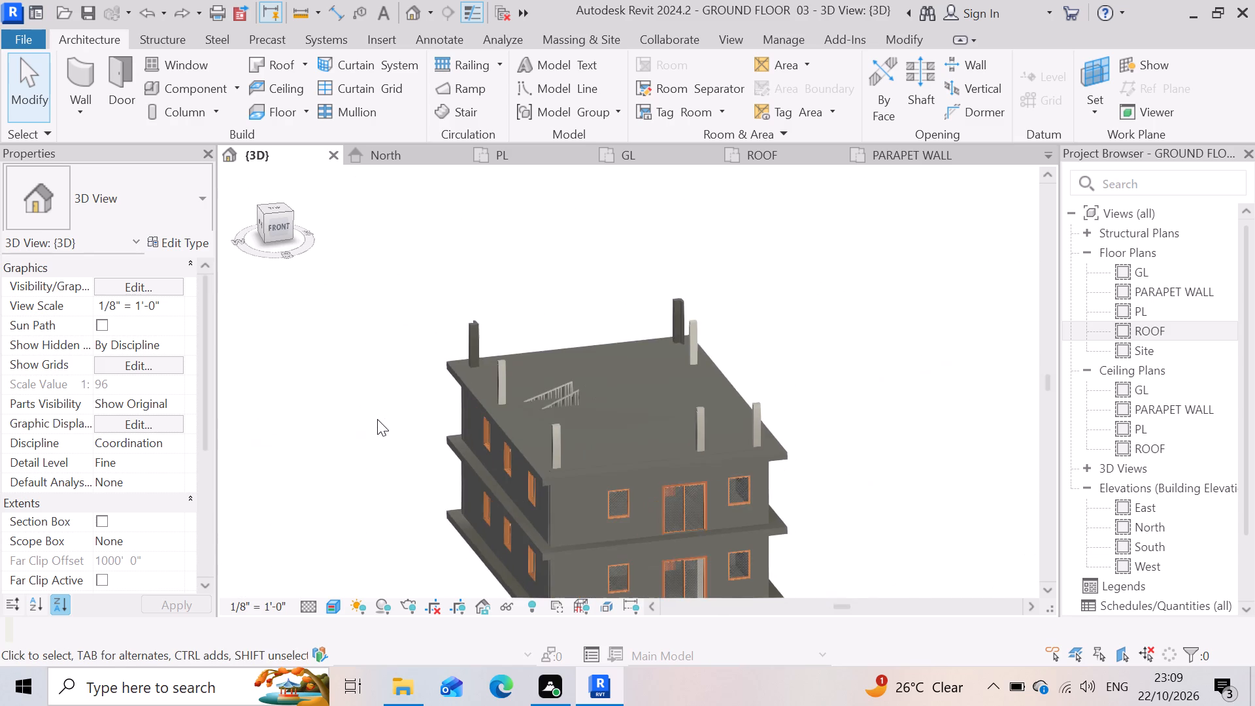
{"action": "scroll", "coordinate": [584, 332], "scroll_direction": "down", "scroll_amount": 3}
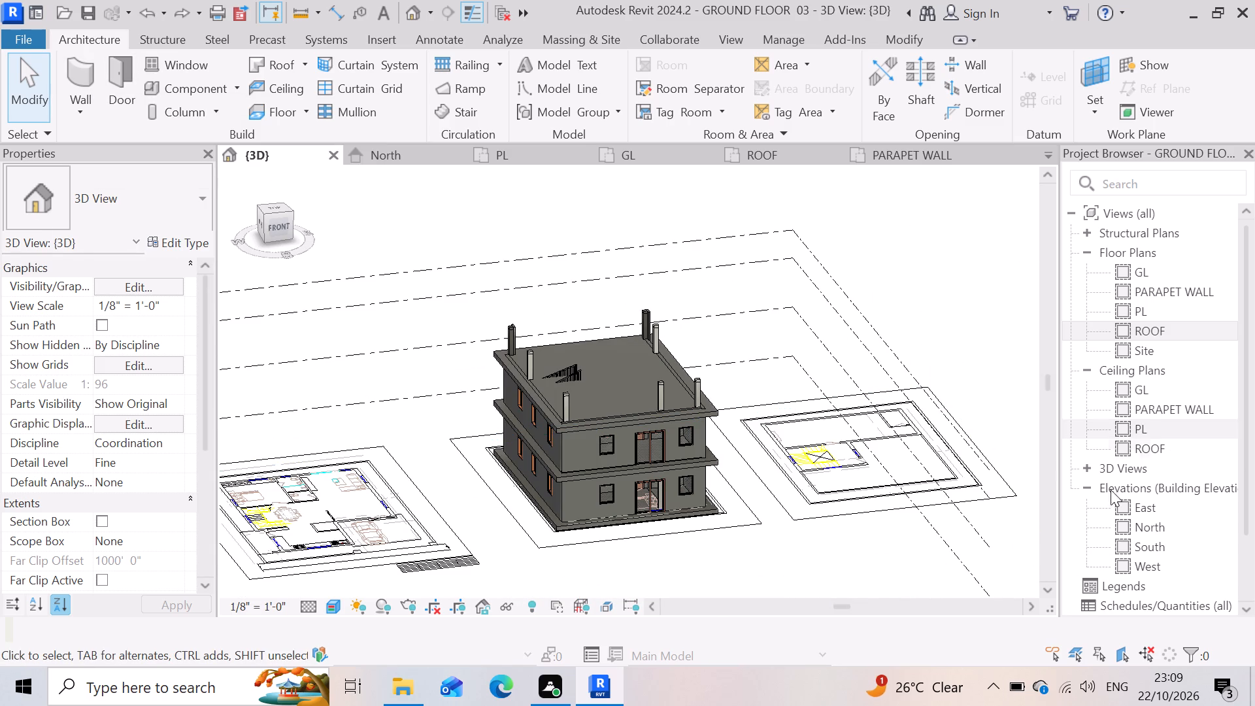
In the North elevation, copy the Generic - 12" roof floor and paste it aligned to the PARAPET WALL level.
{"action": "double_click", "coordinate": [1154, 530]}
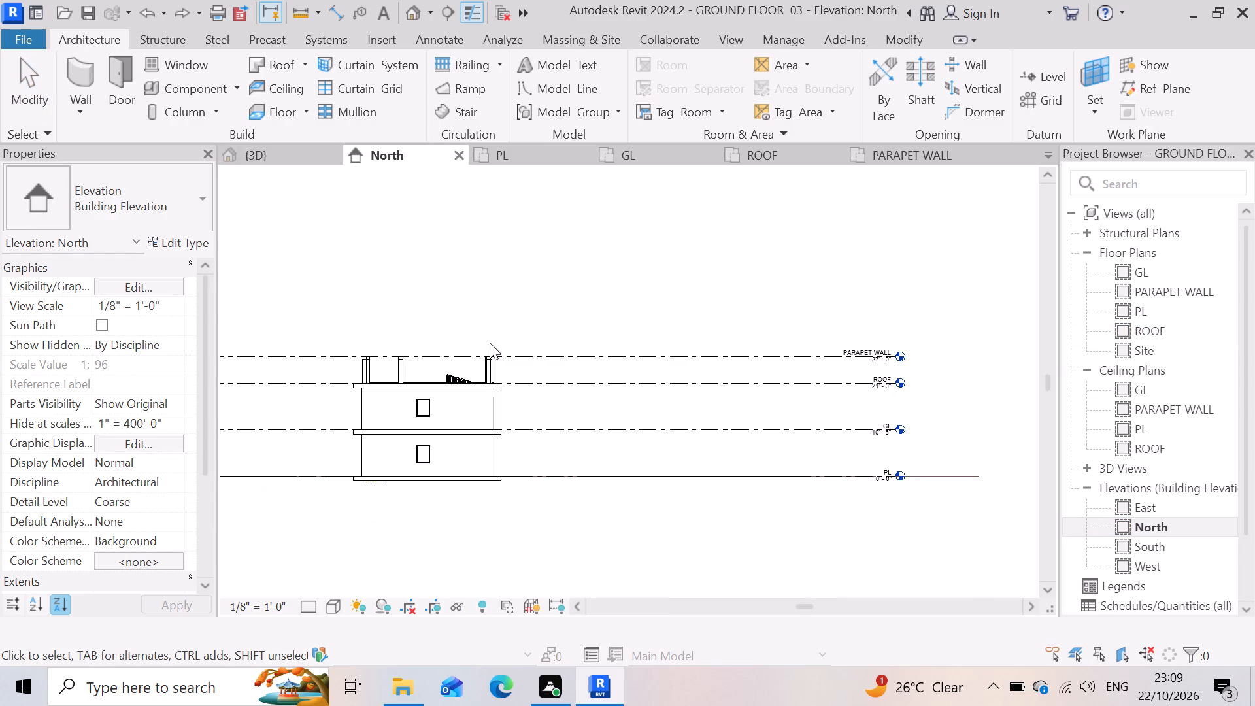
{"action": "scroll", "coordinate": [467, 324], "scroll_direction": "up", "scroll_amount": 3}
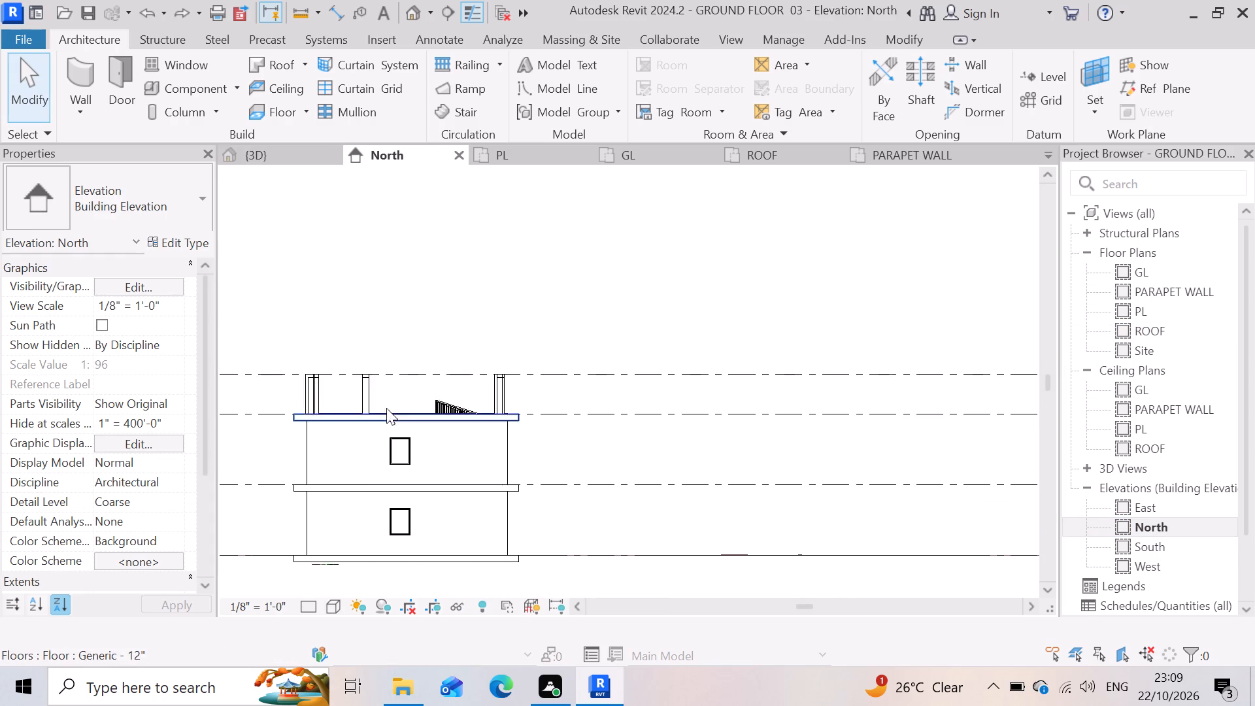
{"action": "scroll", "coordinate": [386, 408], "scroll_direction": "up", "scroll_amount": 3}
{"action": "left_click", "coordinate": [384, 418]}
{"action": "scroll", "coordinate": [605, 507], "scroll_direction": "down", "scroll_amount": 3}
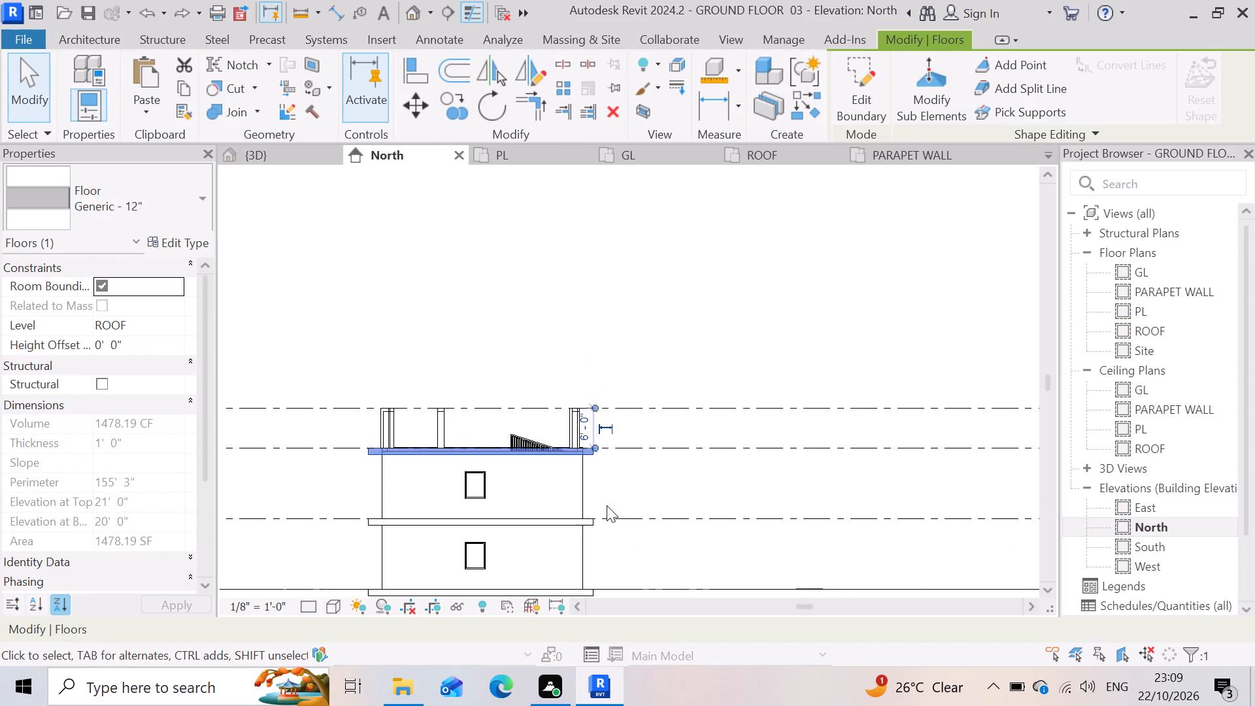
{"action": "scroll", "coordinate": [607, 505], "scroll_direction": "down", "scroll_amount": 3}
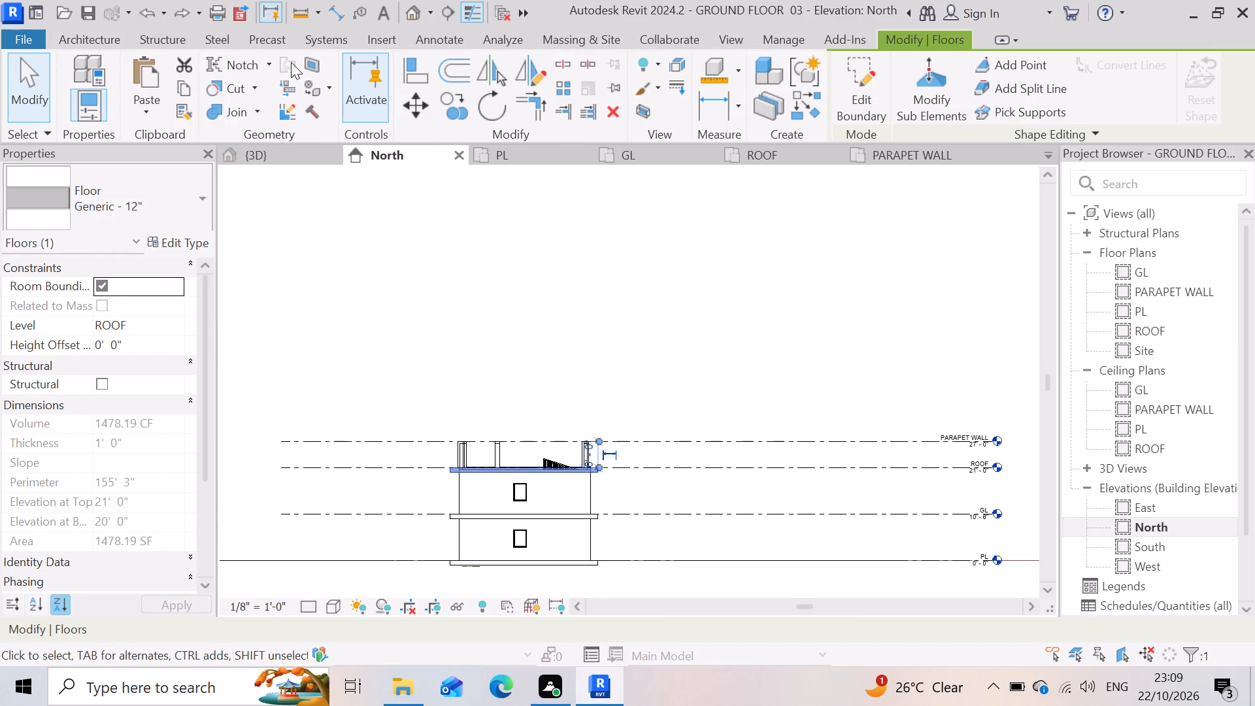
{"action": "left_click", "coordinate": [186, 87]}
{"action": "left_click", "coordinate": [150, 108]}
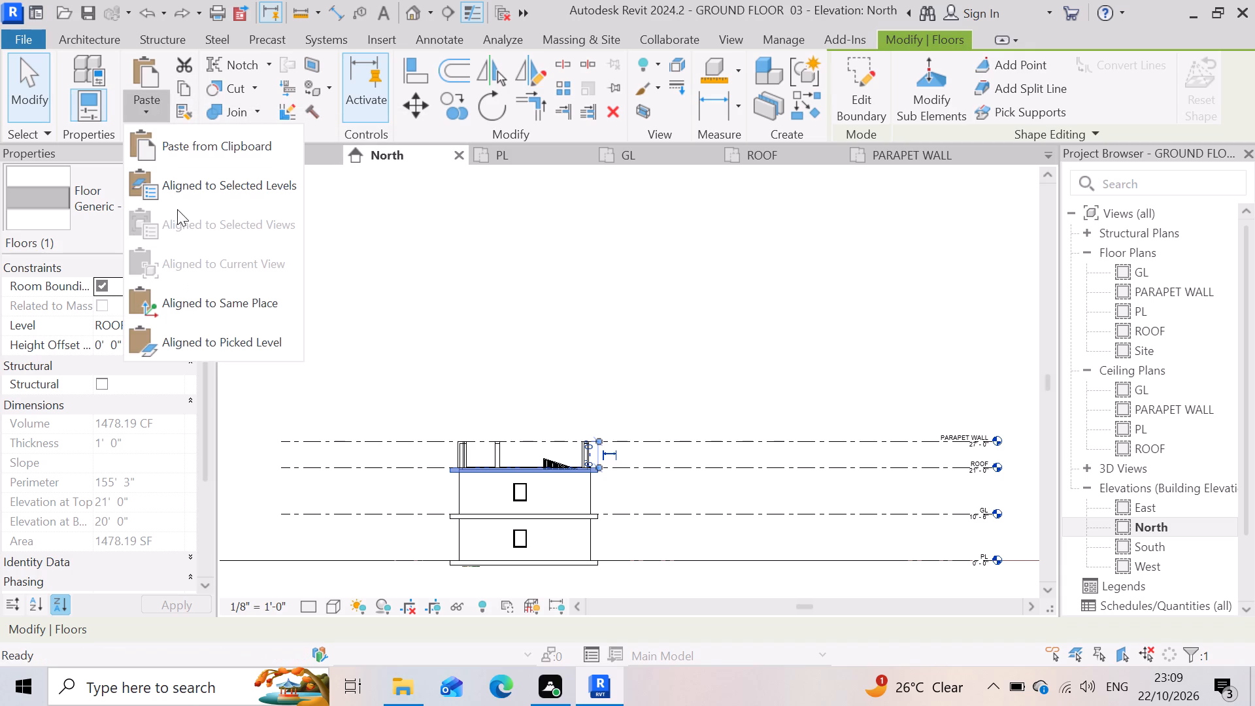
{"action": "left_click", "coordinate": [197, 192]}
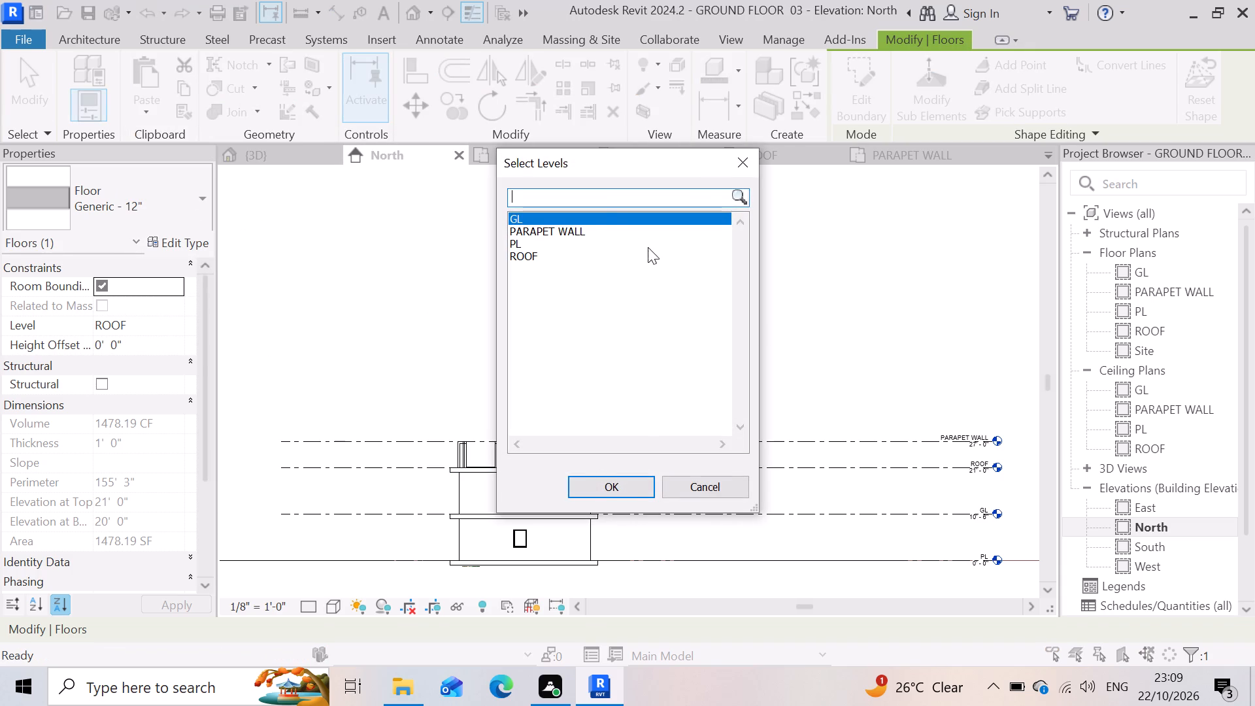
{"action": "left_click", "coordinate": [579, 226]}
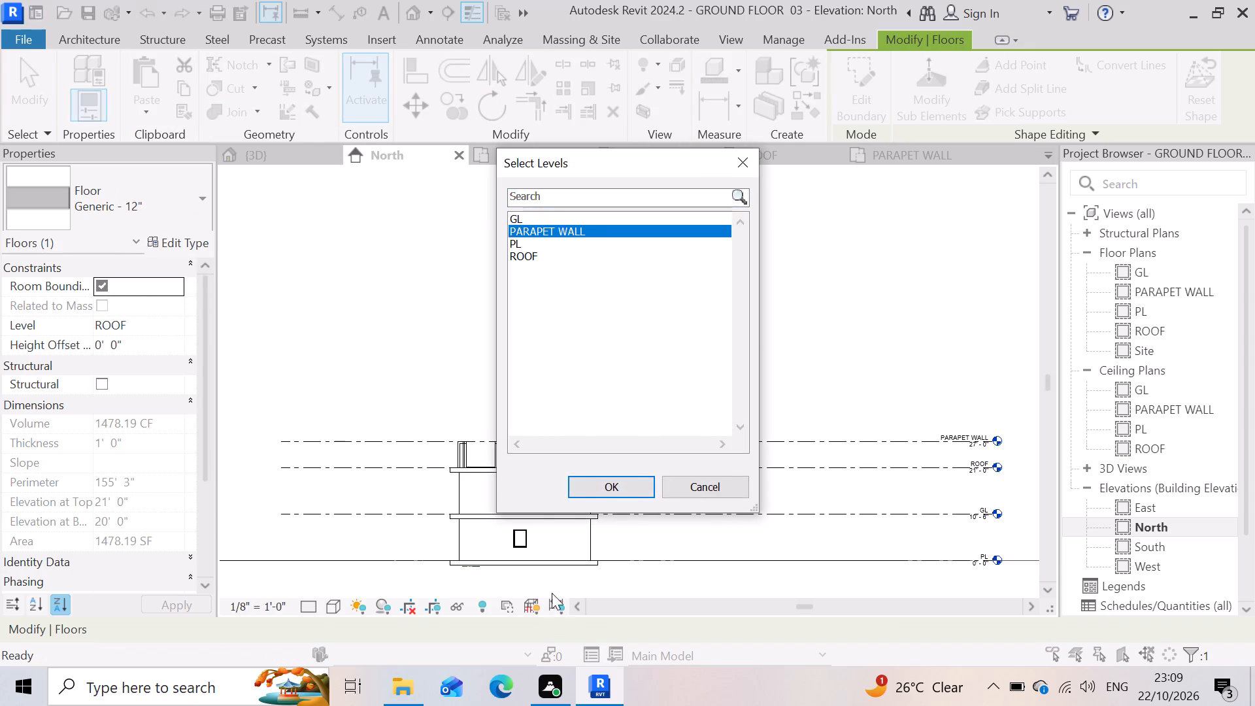
{"action": "left_click", "coordinate": [585, 494]}
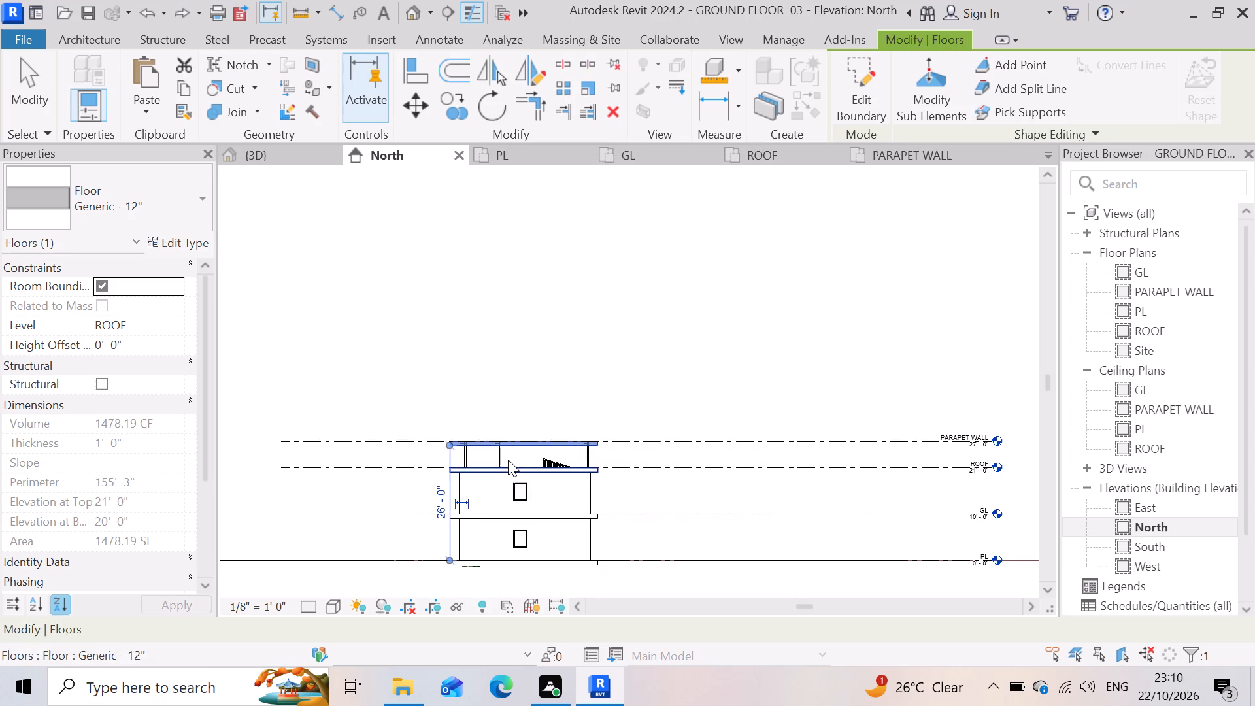
{"action": "scroll", "coordinate": [502, 459], "scroll_direction": "up", "scroll_amount": 3}
{"action": "scroll", "coordinate": [626, 391], "scroll_direction": "down", "scroll_amount": 5}
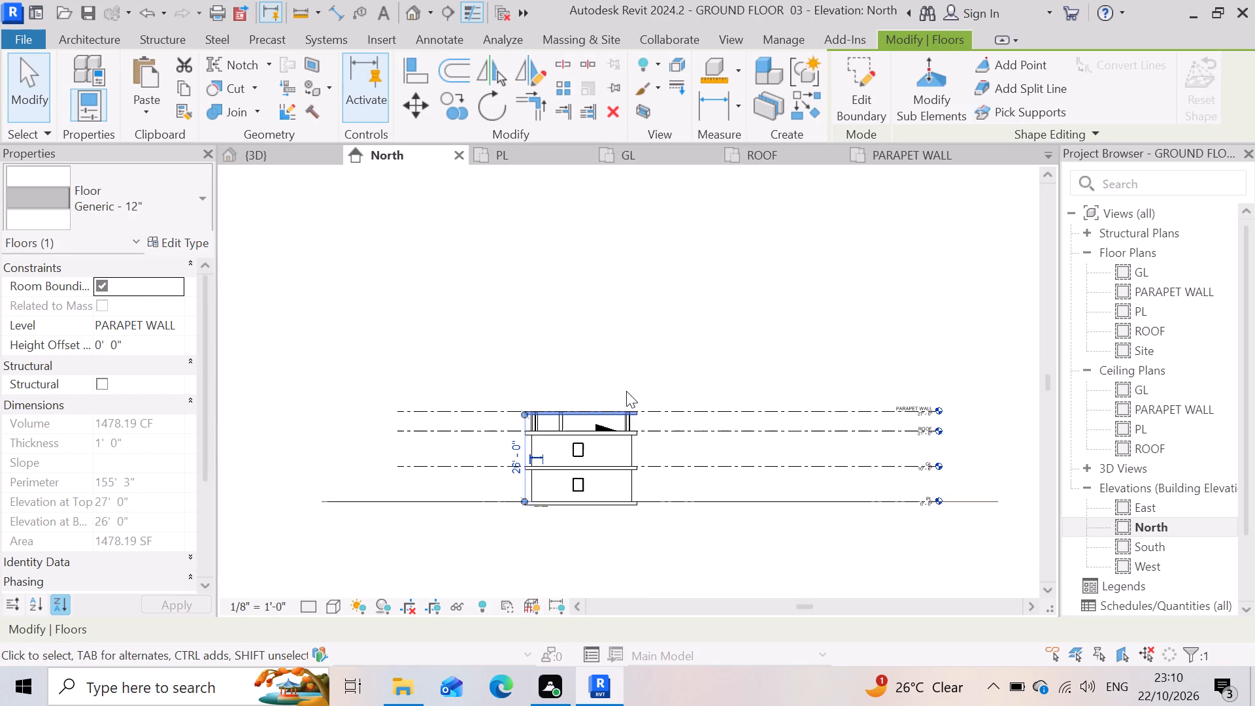
Examine the pasted top slab and how it sits on the roof columns in the 3D view.
{"action": "left_click", "coordinate": [288, 146]}
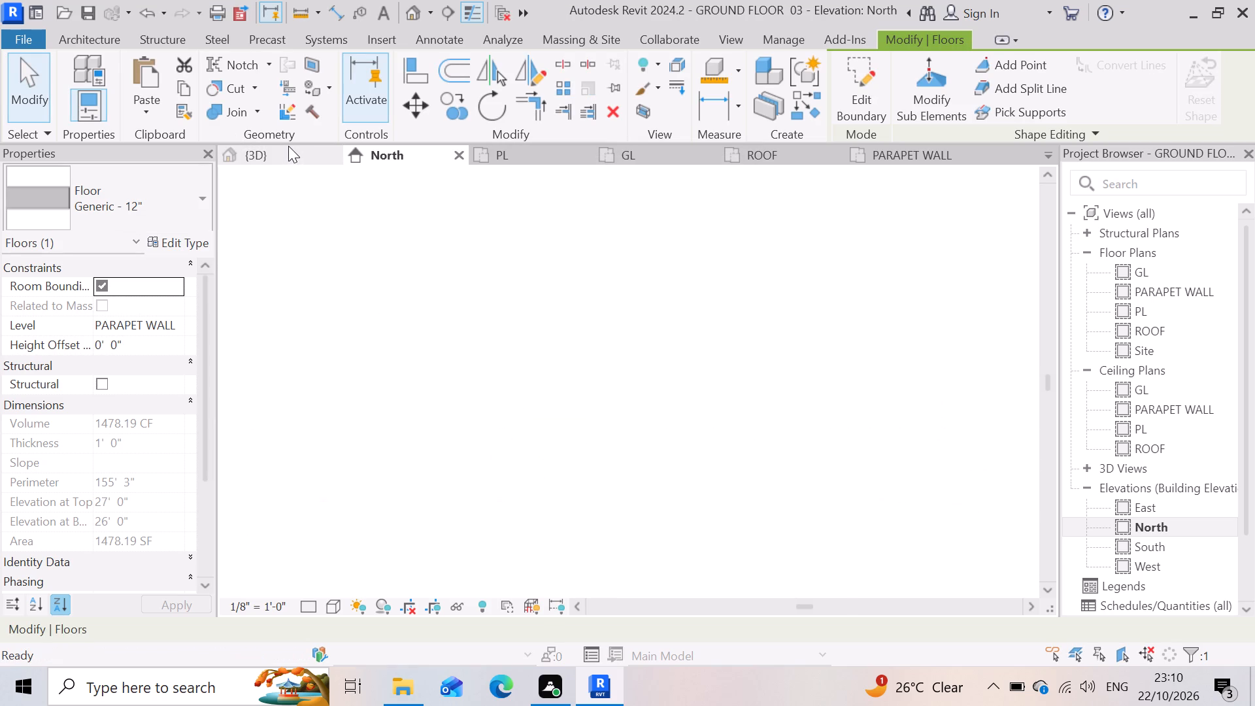
{"action": "scroll", "coordinate": [605, 443], "scroll_direction": "up", "scroll_amount": 3}
{"action": "scroll", "coordinate": [587, 383], "scroll_direction": "up", "scroll_amount": 4}
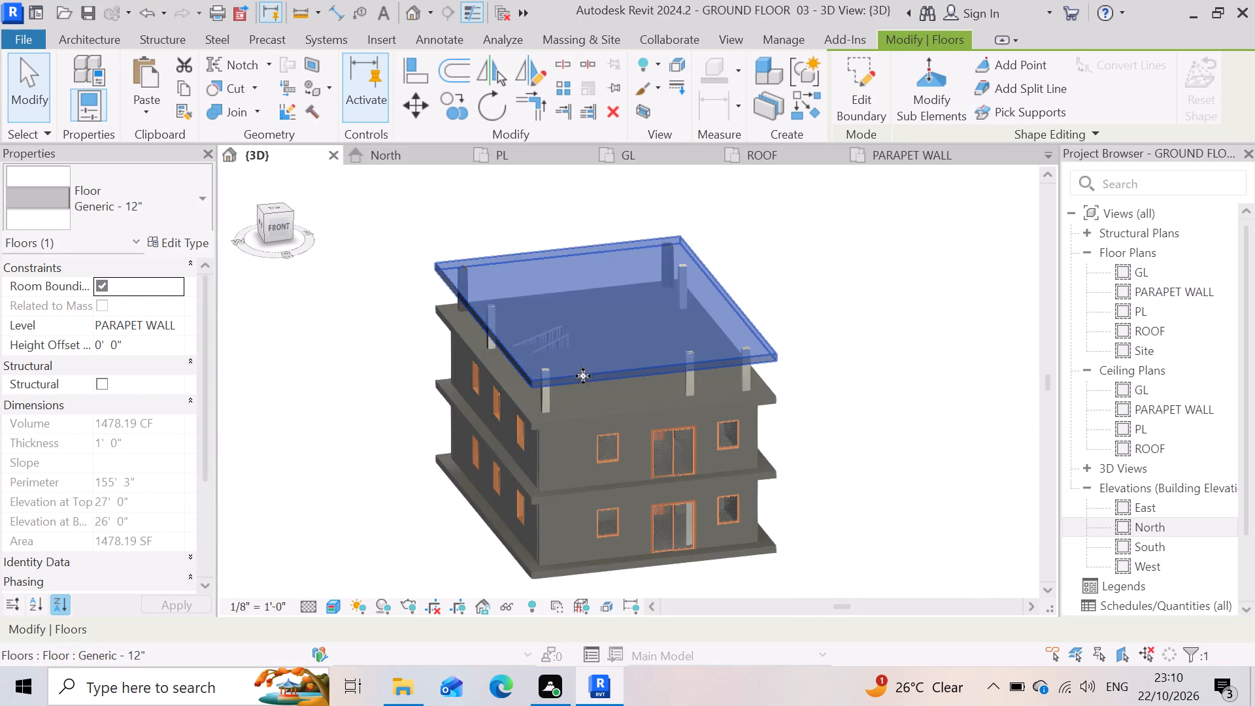
{"action": "scroll", "coordinate": [543, 329], "scroll_direction": "down", "scroll_amount": 7}
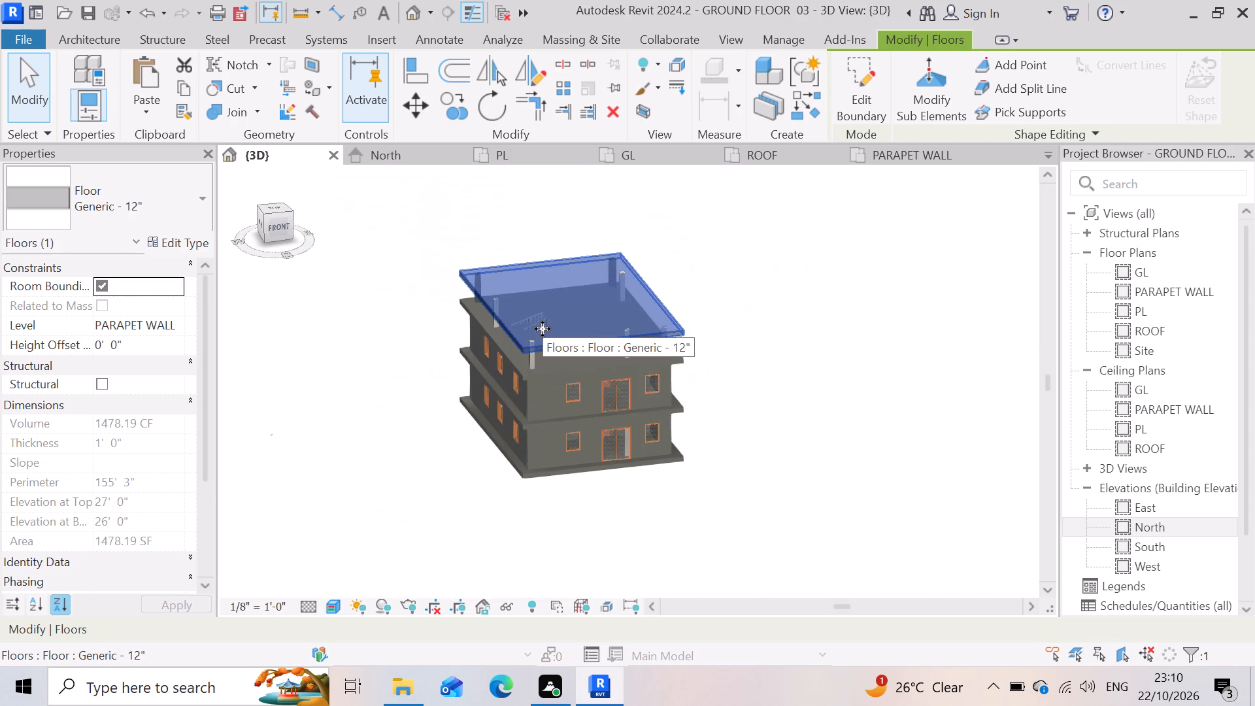
{"action": "left_click", "coordinate": [534, 551]}
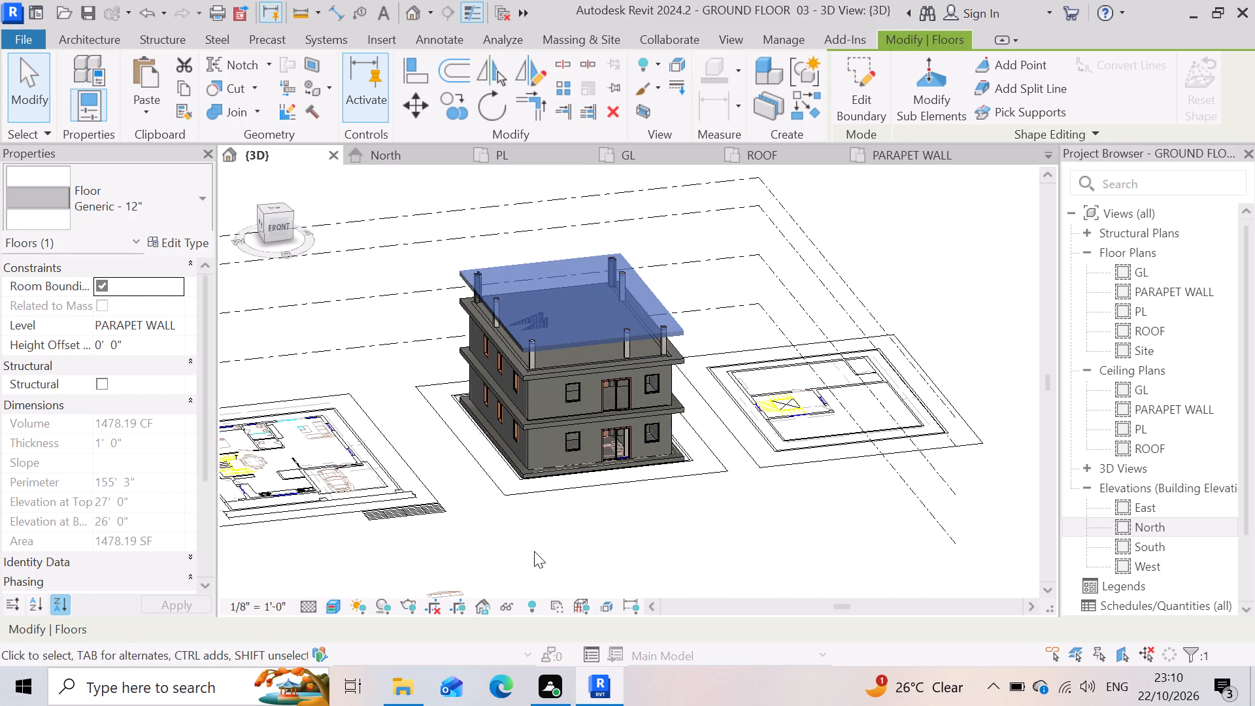
{"action": "scroll", "coordinate": [556, 320], "scroll_direction": "up", "scroll_amount": 5}
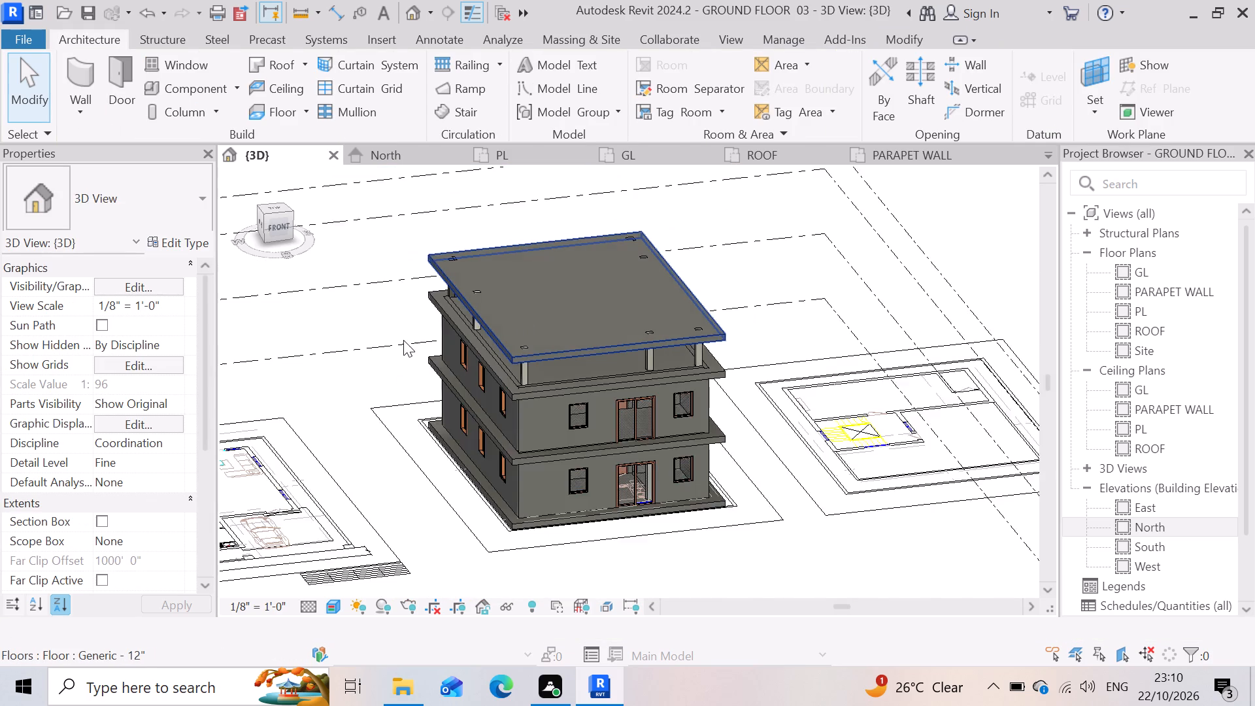
{"action": "scroll", "coordinate": [394, 341], "scroll_direction": "up", "scroll_amount": 4}
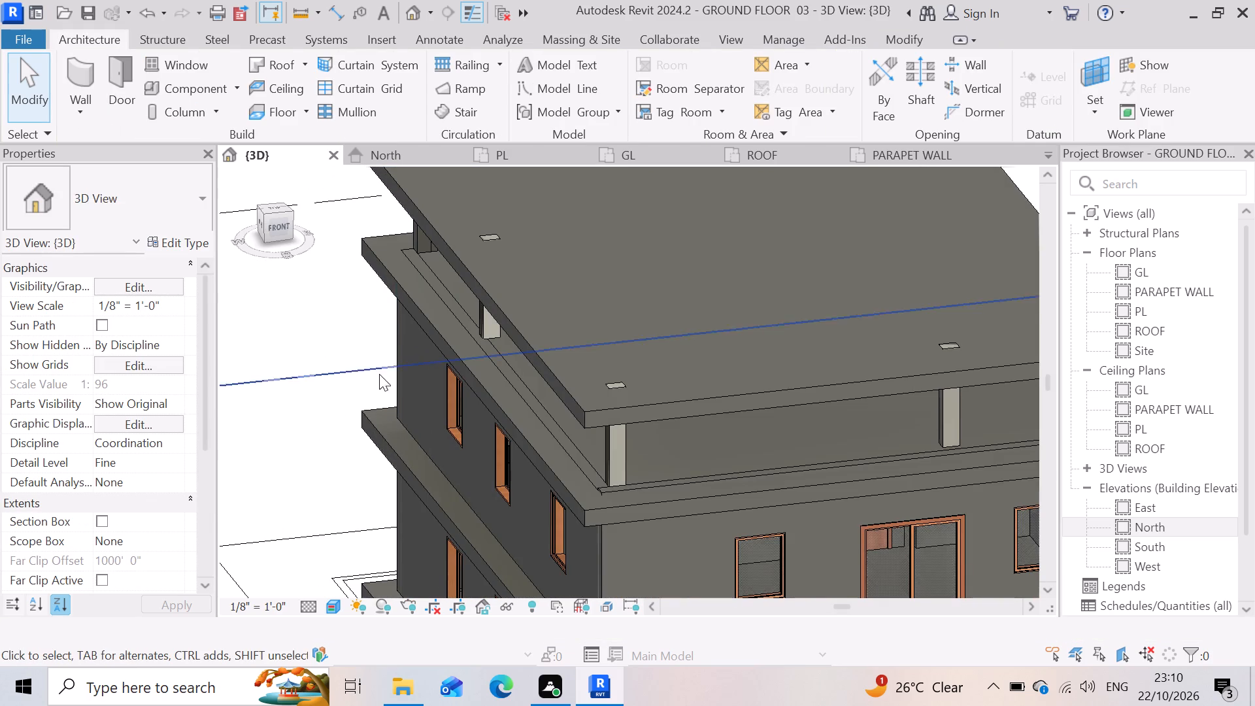
{"action": "scroll", "coordinate": [640, 435], "scroll_direction": "down", "scroll_amount": 4}
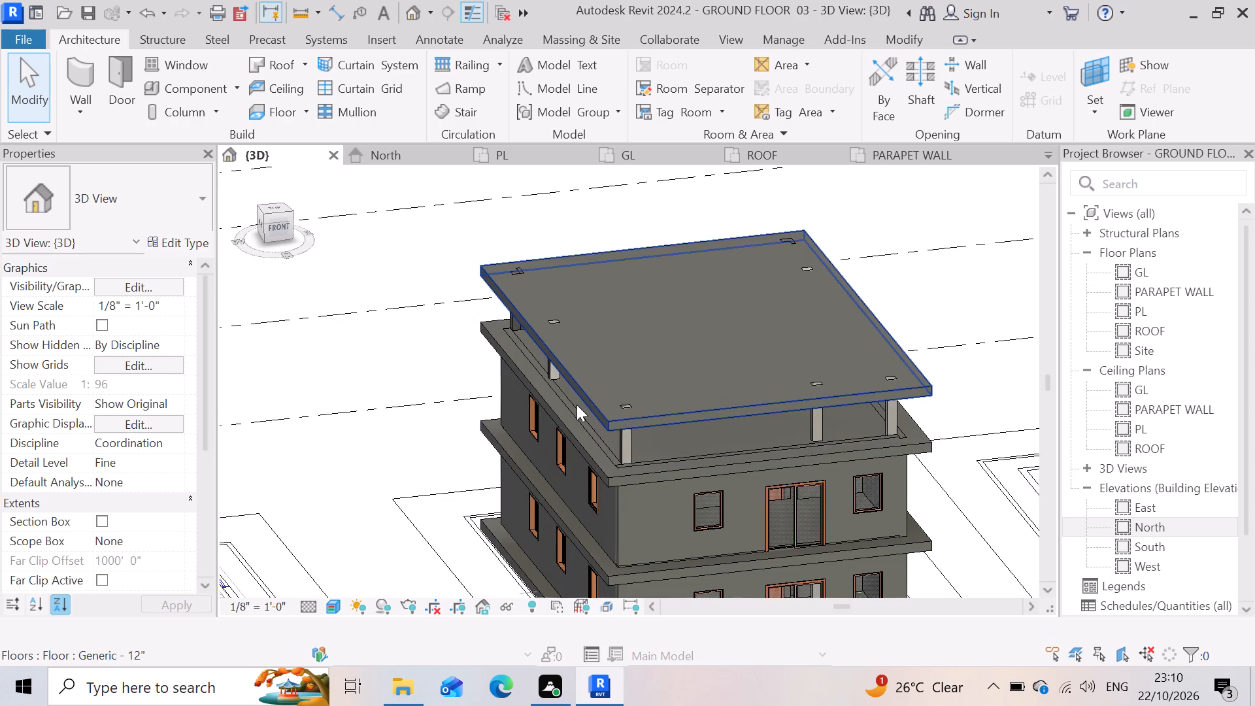
{"action": "scroll", "coordinate": [572, 396], "scroll_direction": "down", "scroll_amount": 3}
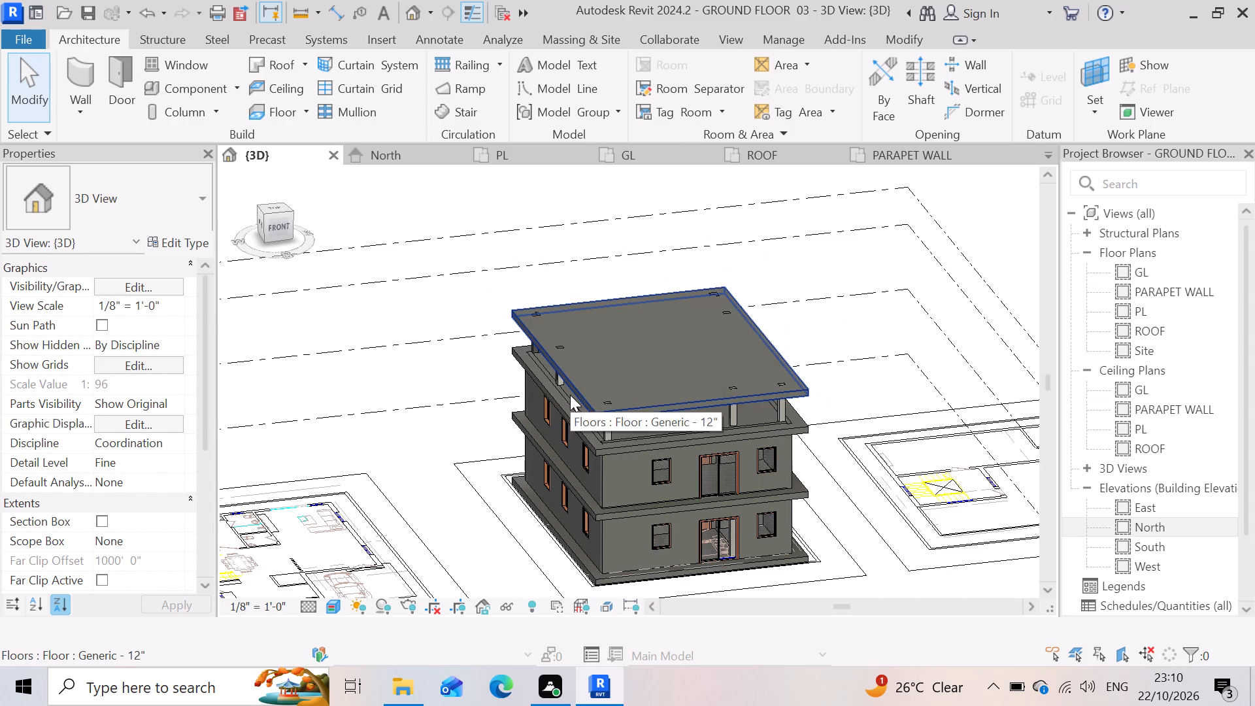
{"action": "scroll", "coordinate": [460, 405], "scroll_direction": "down", "scroll_amount": 3}
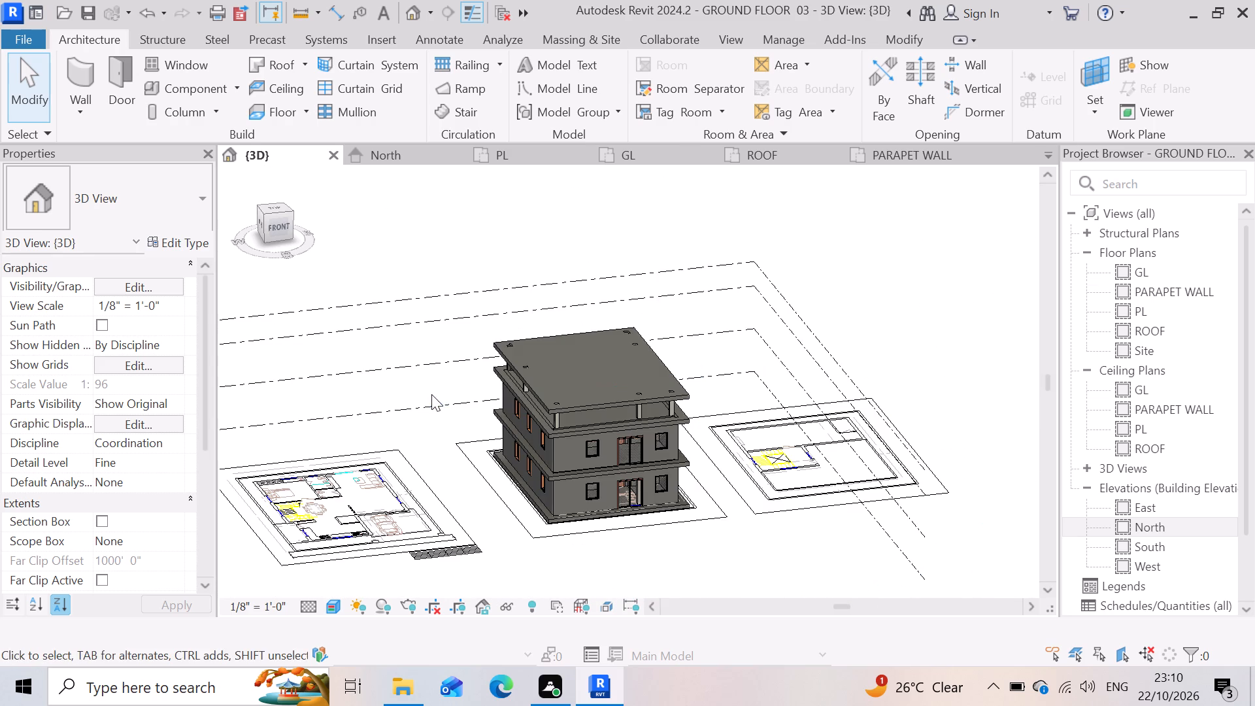
{"action": "scroll", "coordinate": [653, 409], "scroll_direction": "up", "scroll_amount": 2}
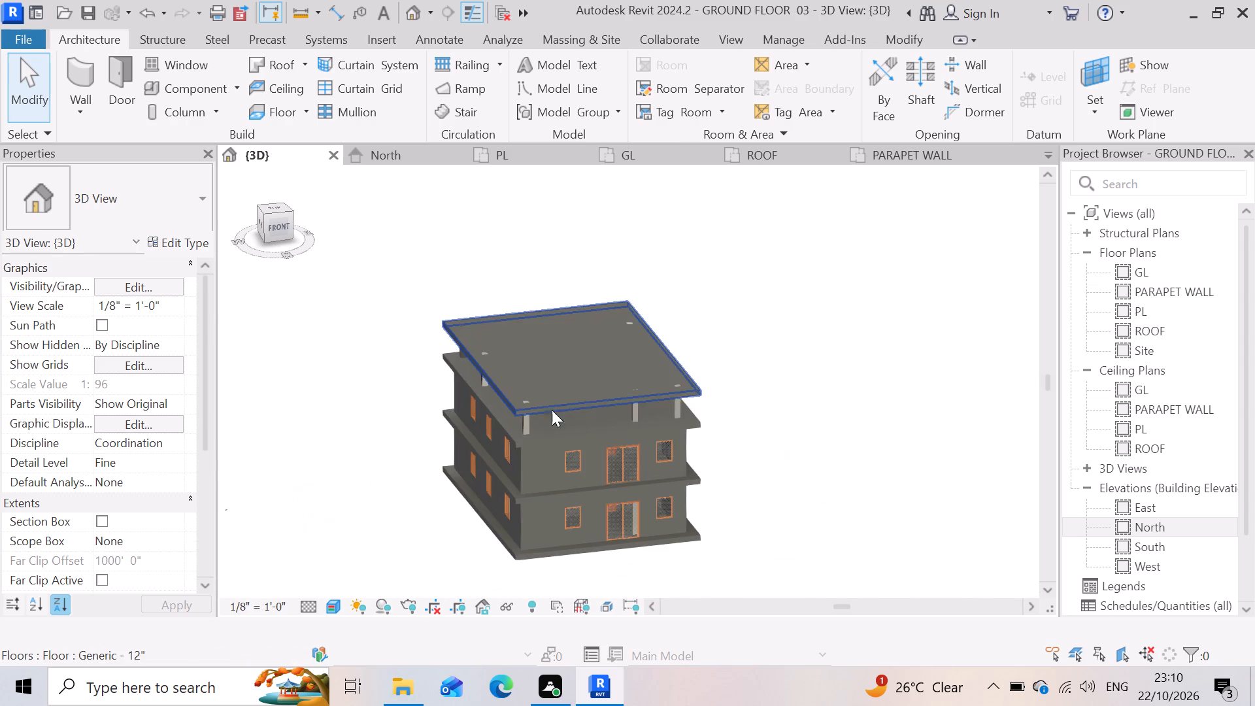
{"action": "scroll", "coordinate": [524, 417], "scroll_direction": "up", "scroll_amount": 2}
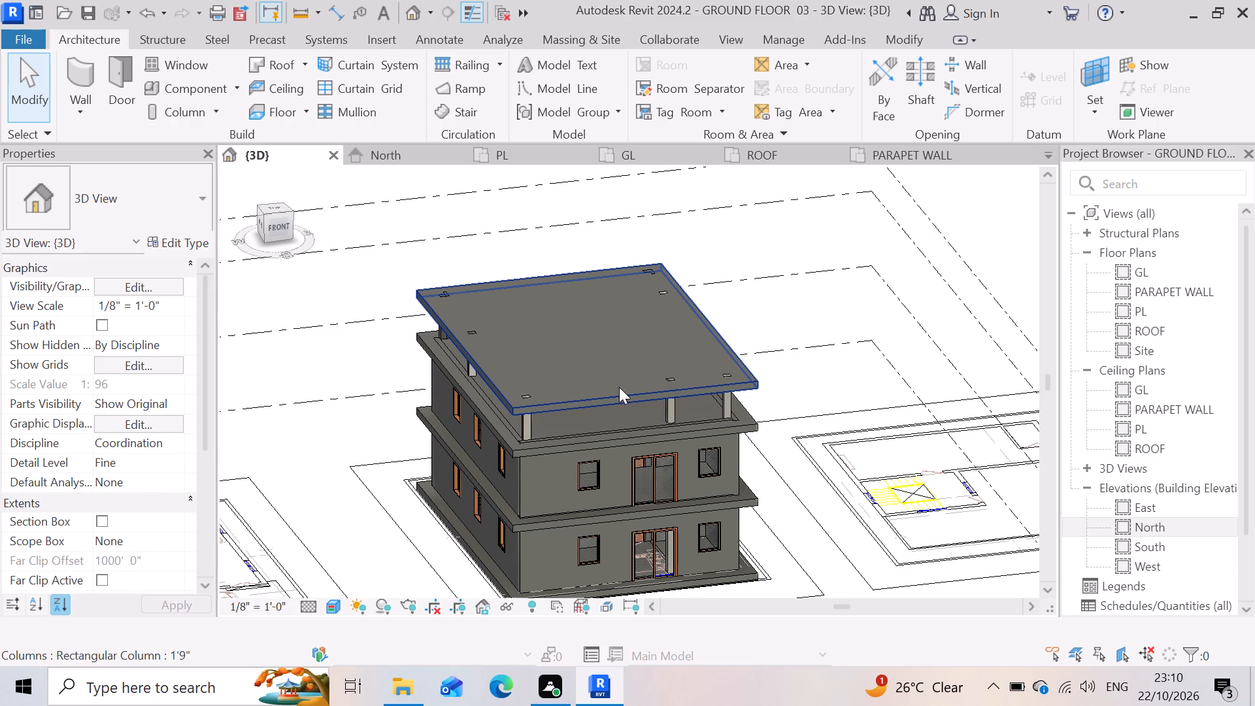
{"action": "scroll", "coordinate": [482, 322], "scroll_direction": "up", "scroll_amount": 3}
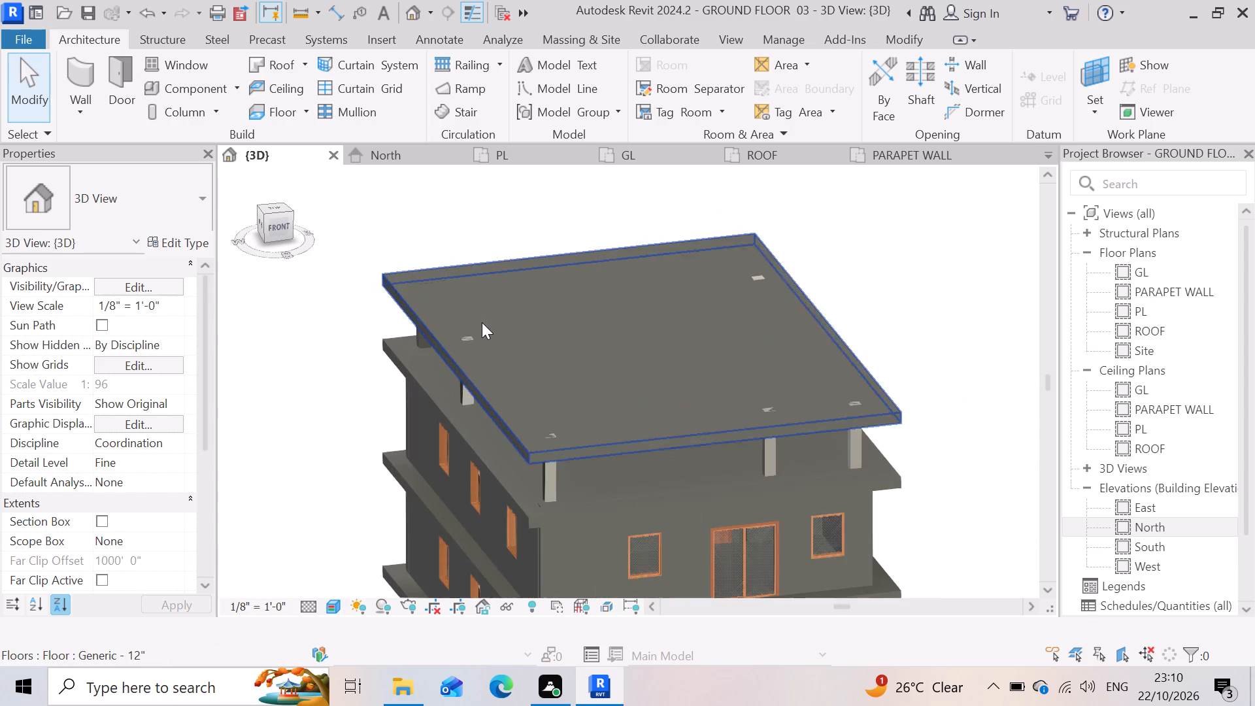
{"action": "scroll", "coordinate": [474, 342], "scroll_direction": "up", "scroll_amount": 6}
{"action": "scroll", "coordinate": [637, 386], "scroll_direction": "down", "scroll_amount": 3}
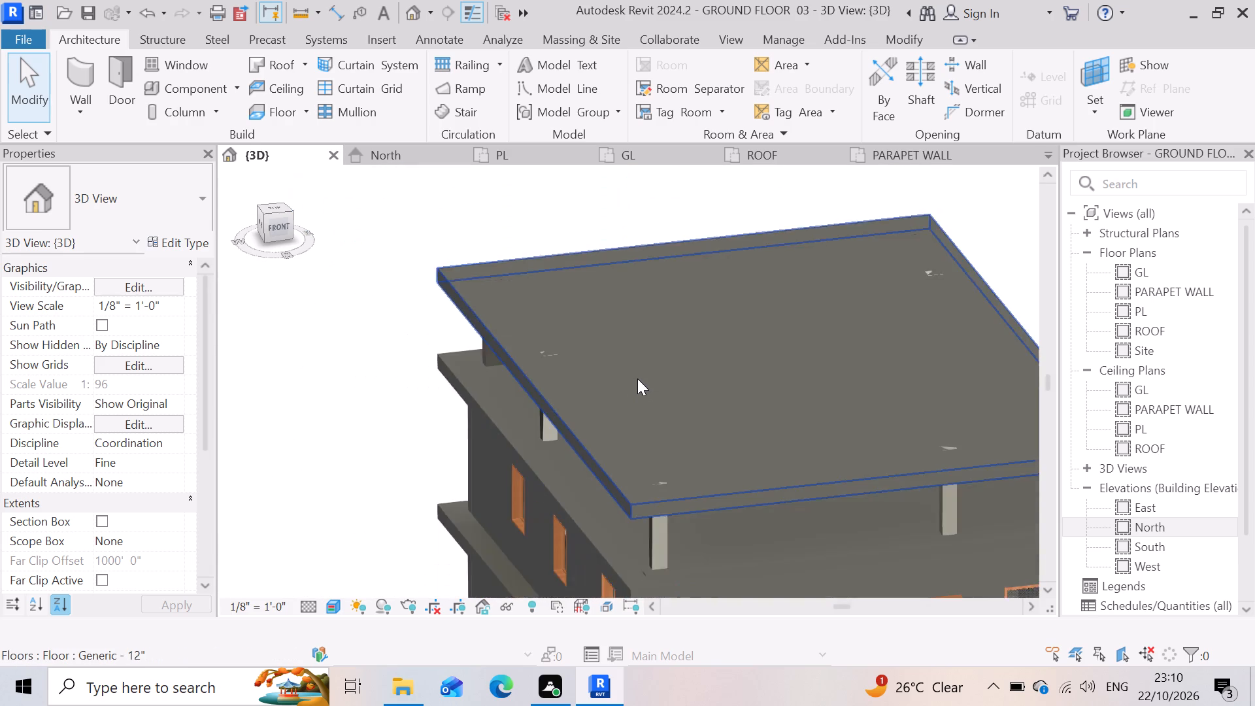
{"action": "scroll", "coordinate": [637, 378], "scroll_direction": "down", "scroll_amount": 4}
{"action": "scroll", "coordinate": [513, 416], "scroll_direction": "down", "scroll_amount": 3}
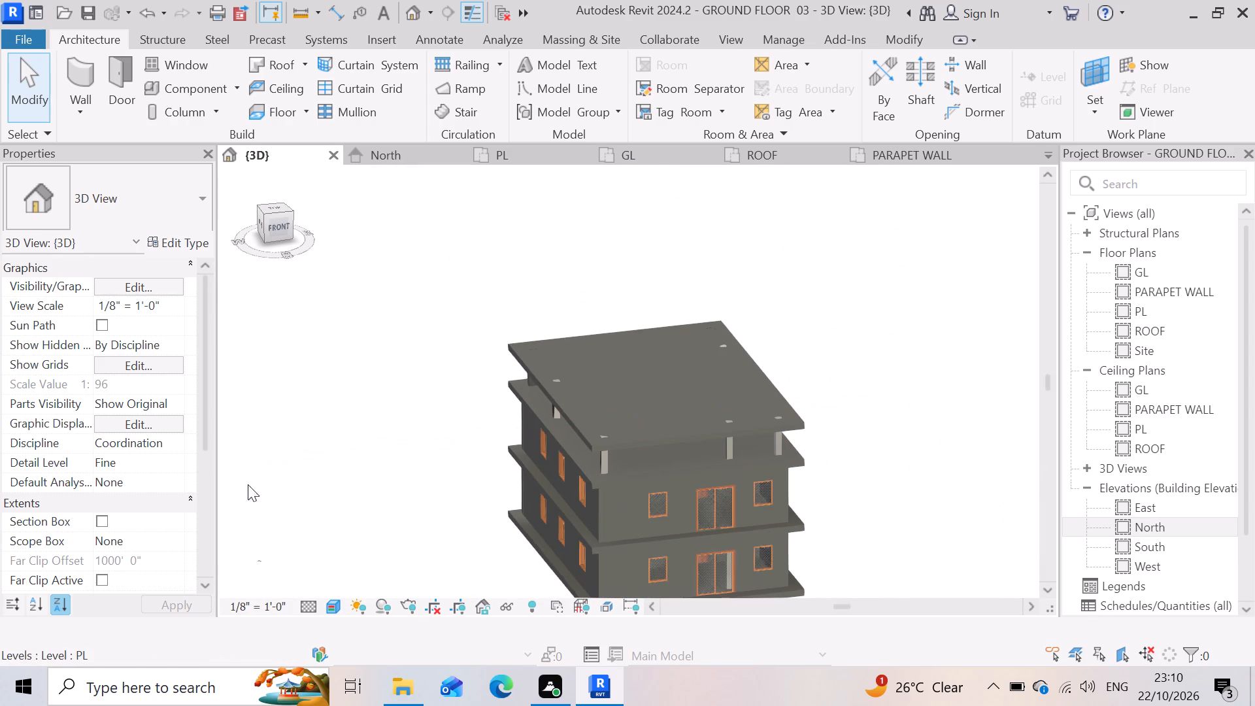
{"action": "scroll", "coordinate": [584, 477], "scroll_direction": "up", "scroll_amount": 3}
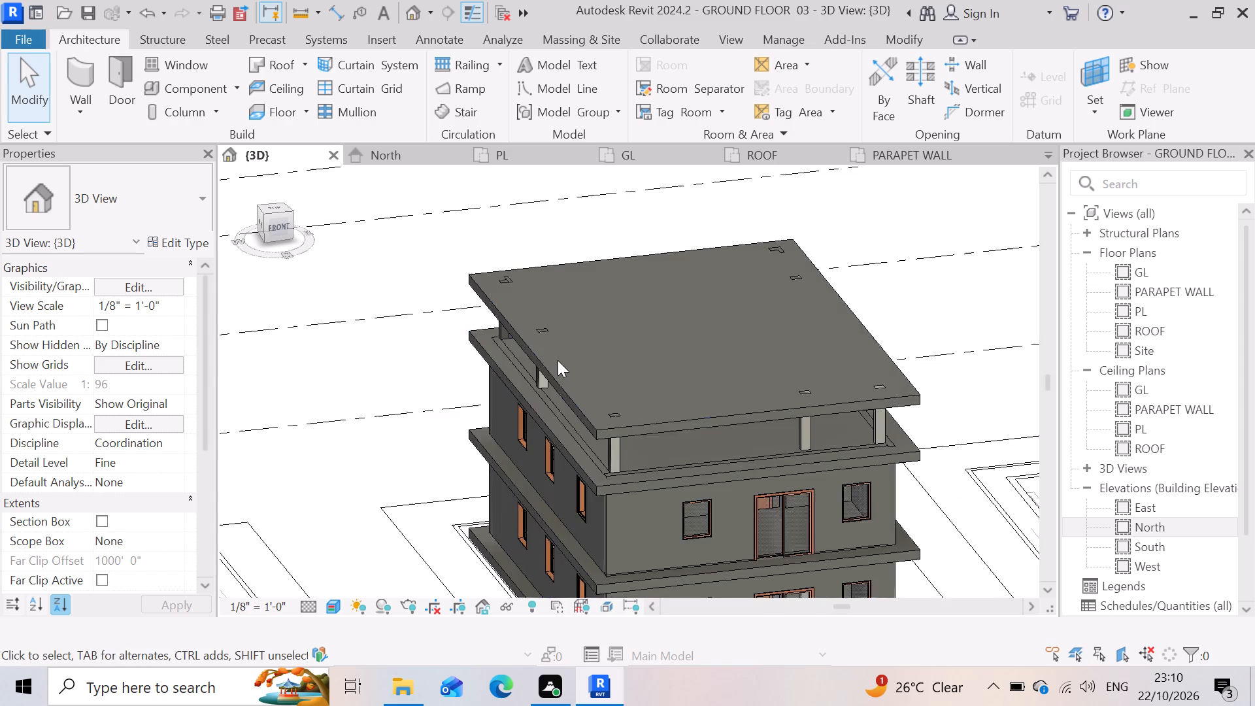
{"action": "scroll", "coordinate": [559, 360], "scroll_direction": "down", "scroll_amount": 4}
{"action": "scroll", "coordinate": [659, 498], "scroll_direction": "up", "scroll_amount": 3}
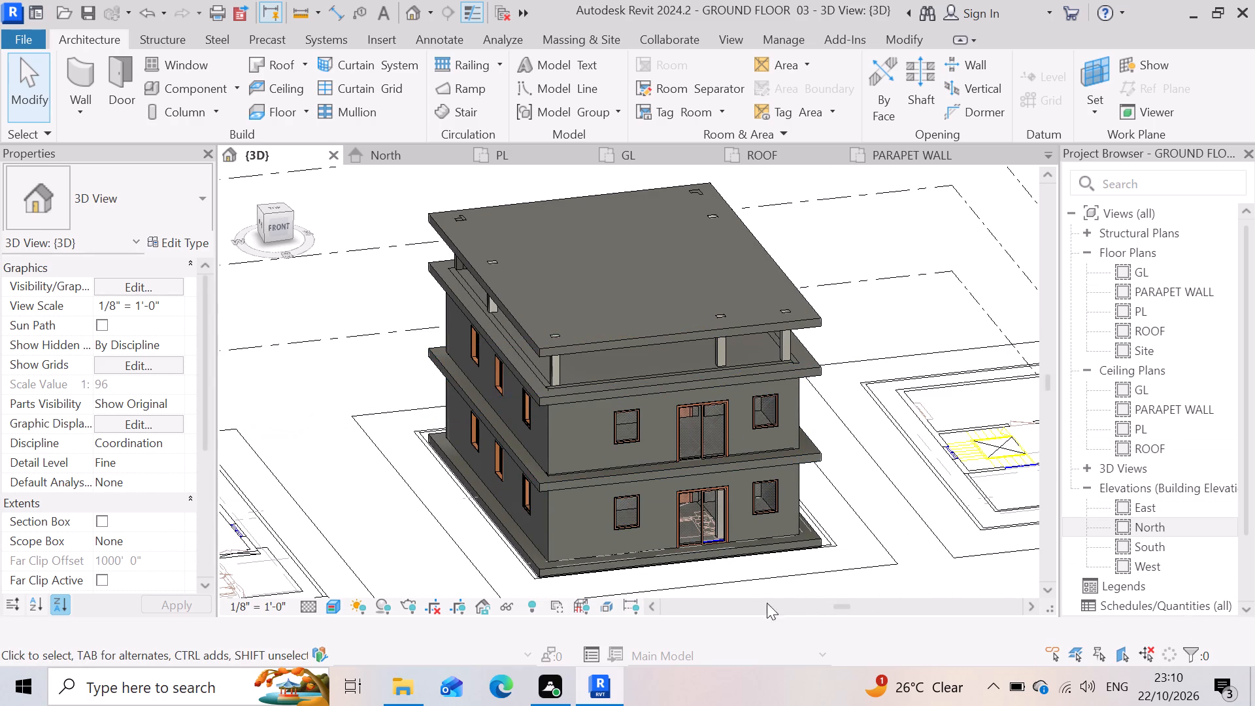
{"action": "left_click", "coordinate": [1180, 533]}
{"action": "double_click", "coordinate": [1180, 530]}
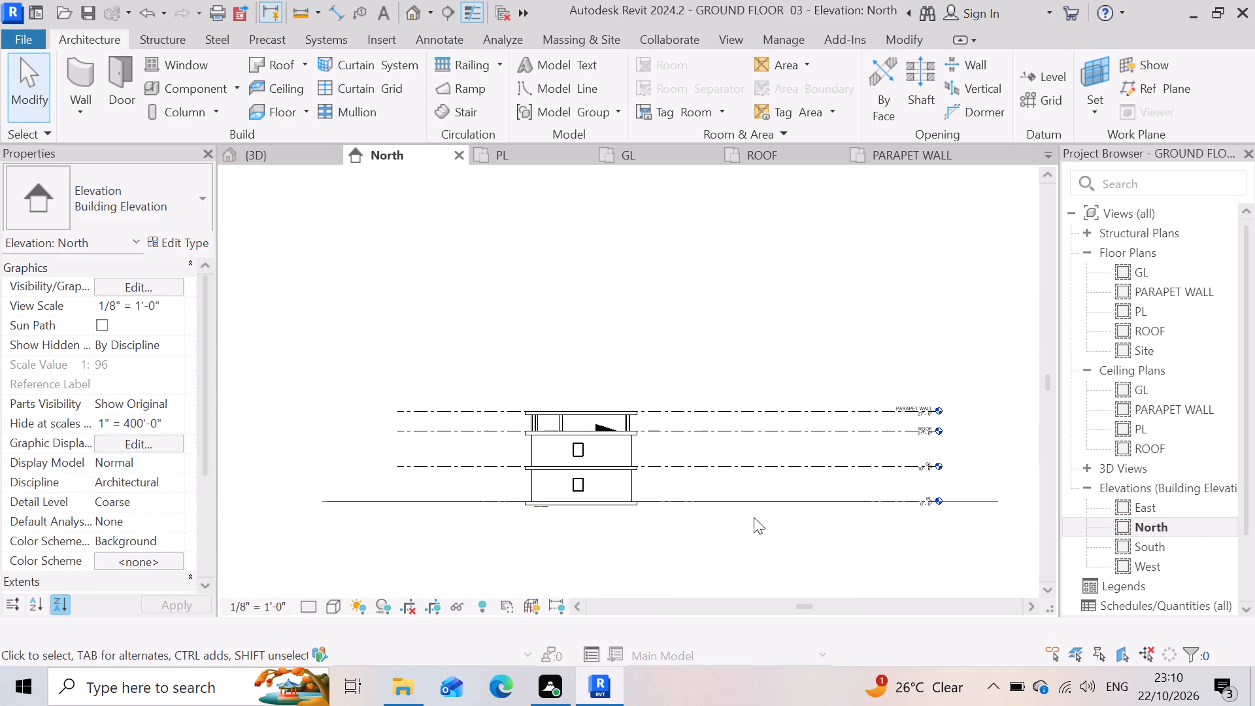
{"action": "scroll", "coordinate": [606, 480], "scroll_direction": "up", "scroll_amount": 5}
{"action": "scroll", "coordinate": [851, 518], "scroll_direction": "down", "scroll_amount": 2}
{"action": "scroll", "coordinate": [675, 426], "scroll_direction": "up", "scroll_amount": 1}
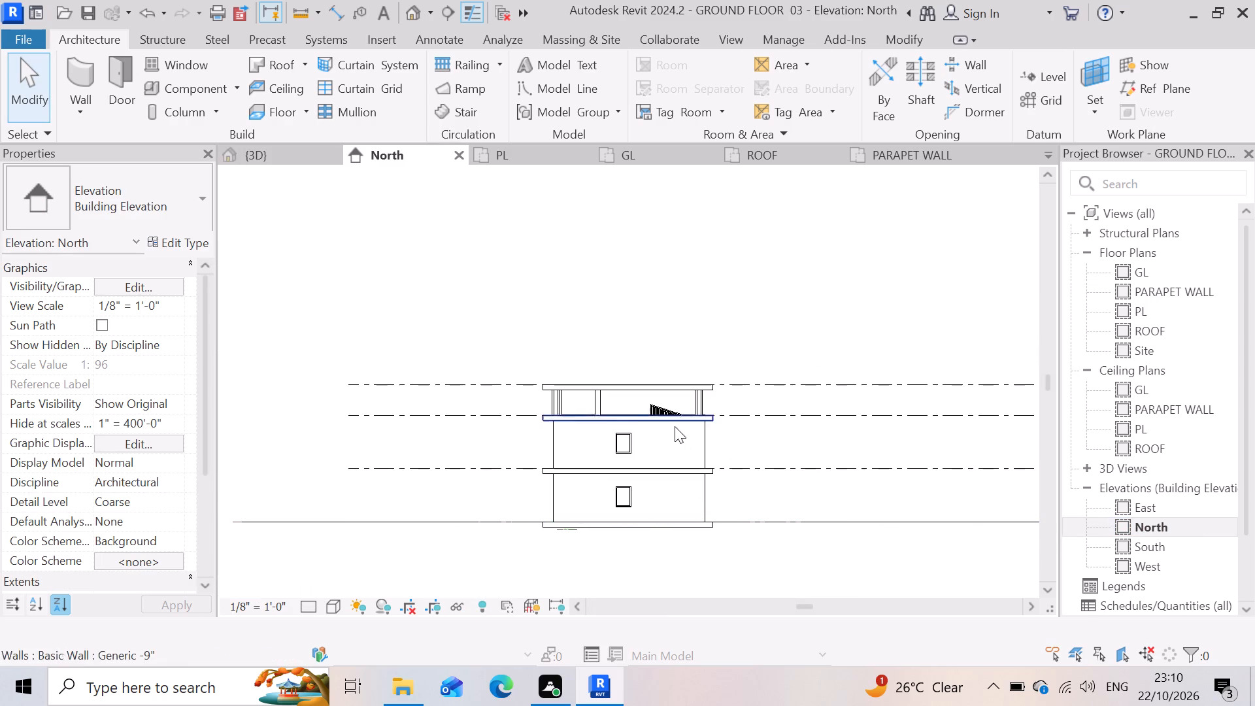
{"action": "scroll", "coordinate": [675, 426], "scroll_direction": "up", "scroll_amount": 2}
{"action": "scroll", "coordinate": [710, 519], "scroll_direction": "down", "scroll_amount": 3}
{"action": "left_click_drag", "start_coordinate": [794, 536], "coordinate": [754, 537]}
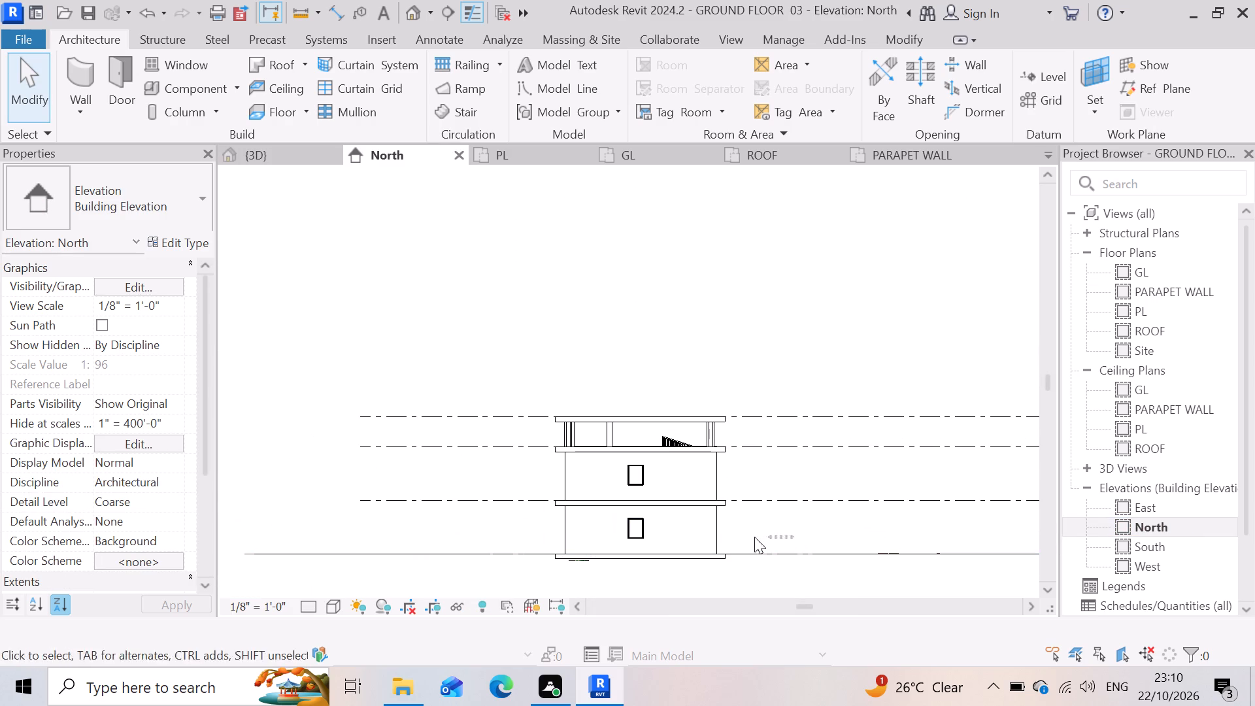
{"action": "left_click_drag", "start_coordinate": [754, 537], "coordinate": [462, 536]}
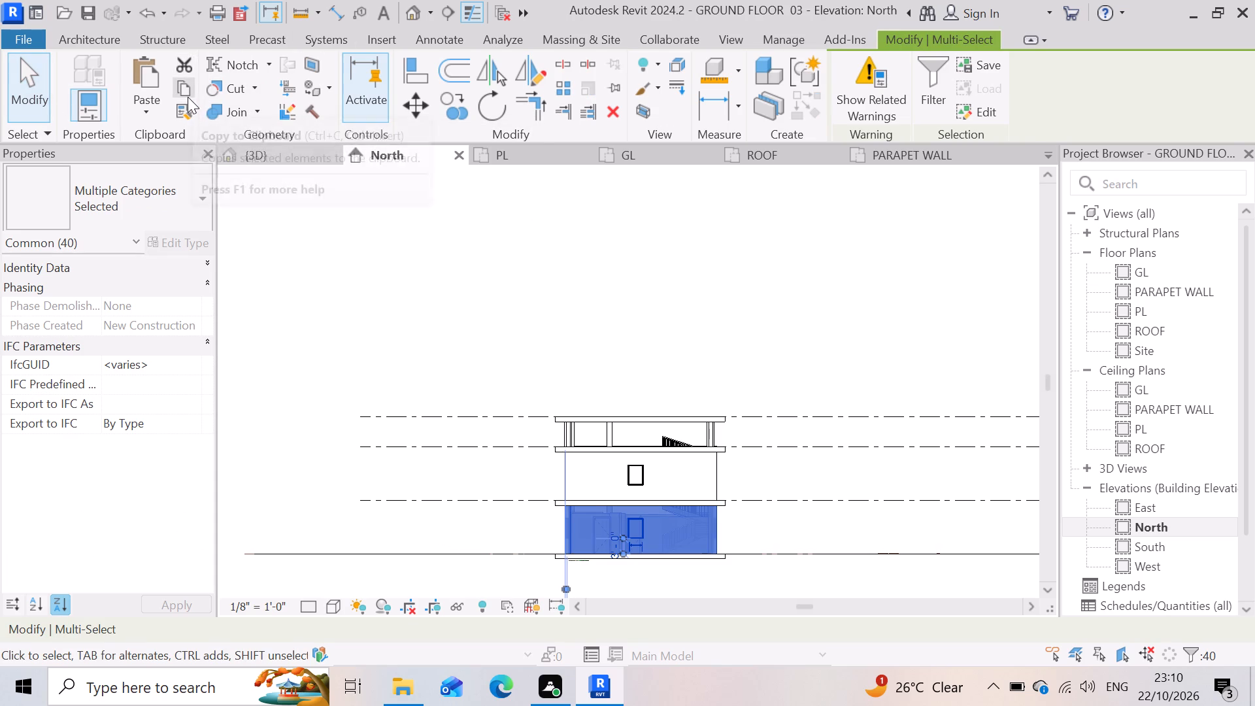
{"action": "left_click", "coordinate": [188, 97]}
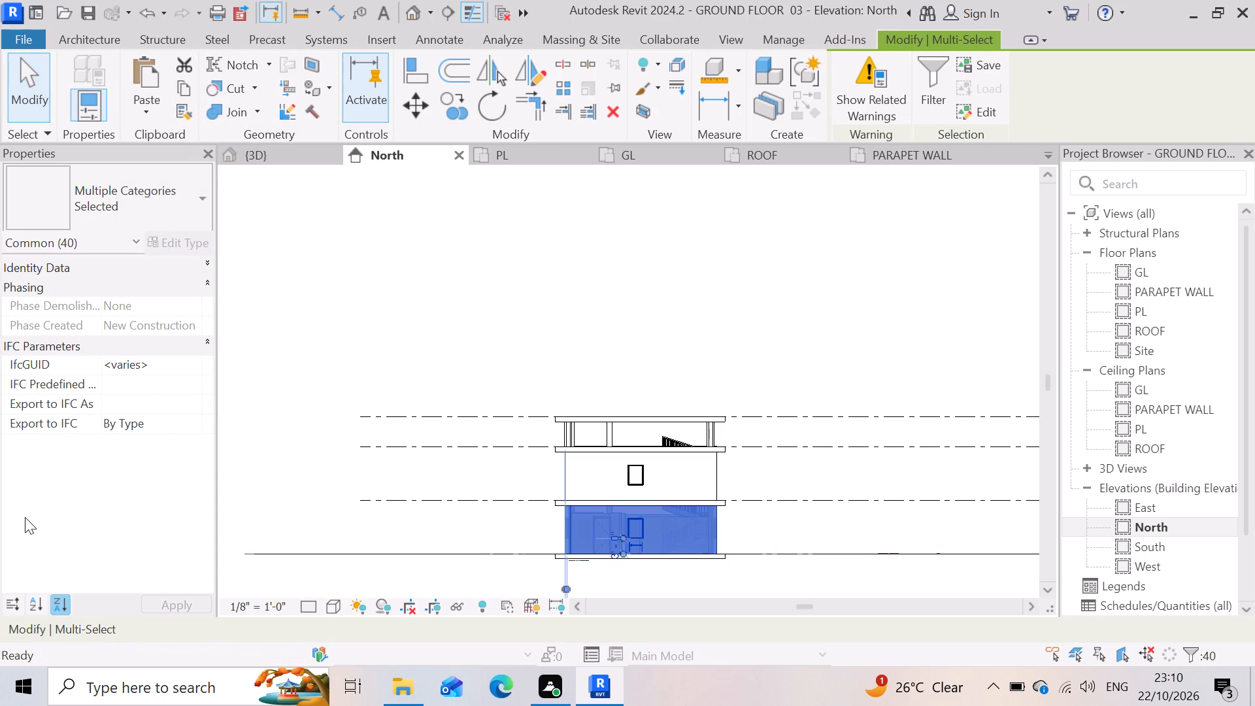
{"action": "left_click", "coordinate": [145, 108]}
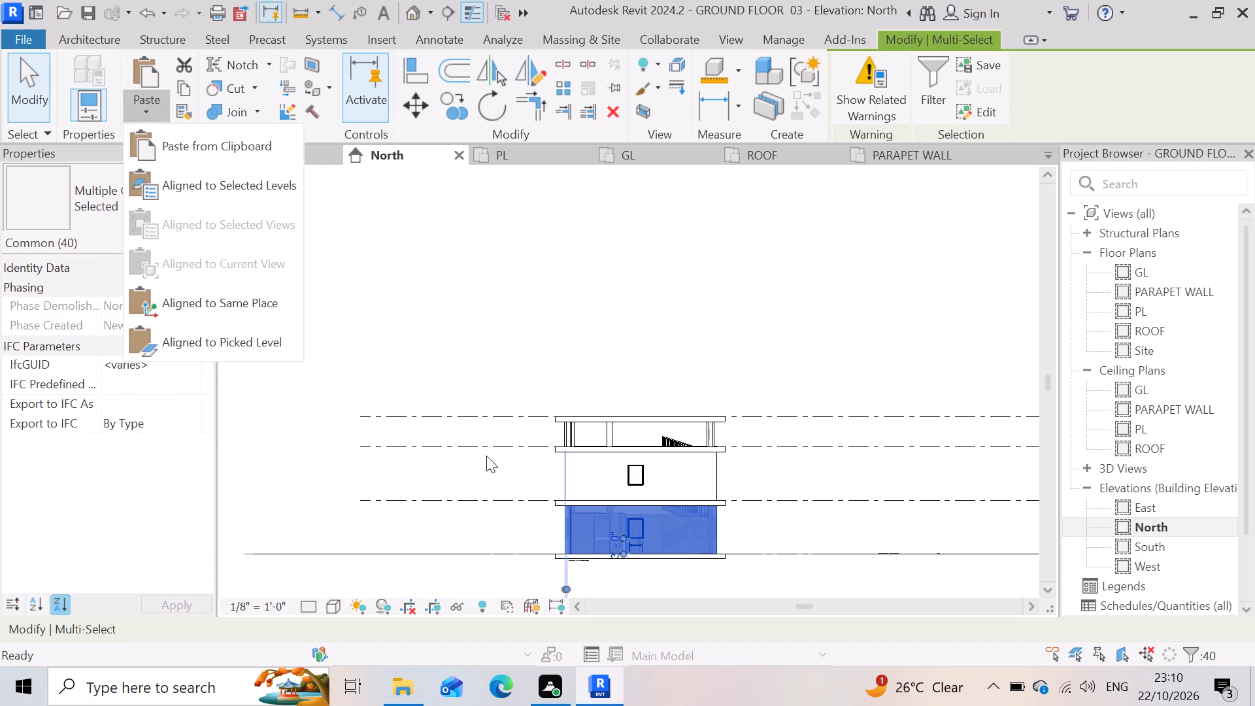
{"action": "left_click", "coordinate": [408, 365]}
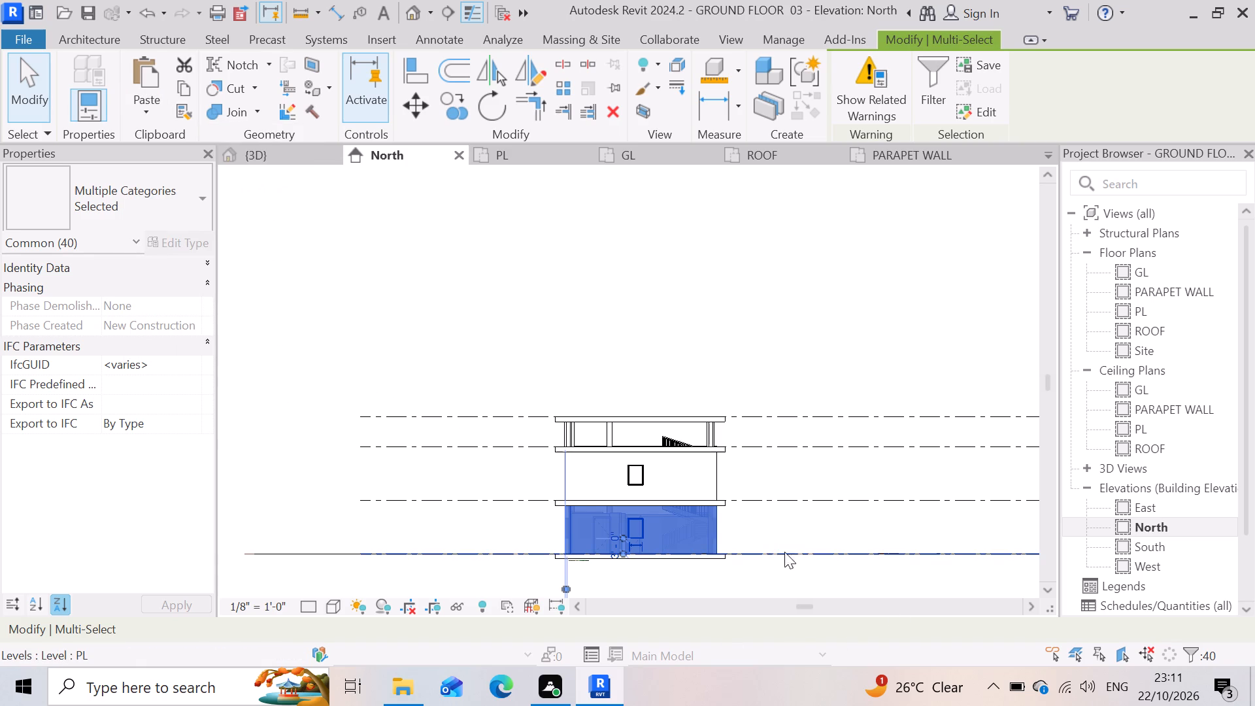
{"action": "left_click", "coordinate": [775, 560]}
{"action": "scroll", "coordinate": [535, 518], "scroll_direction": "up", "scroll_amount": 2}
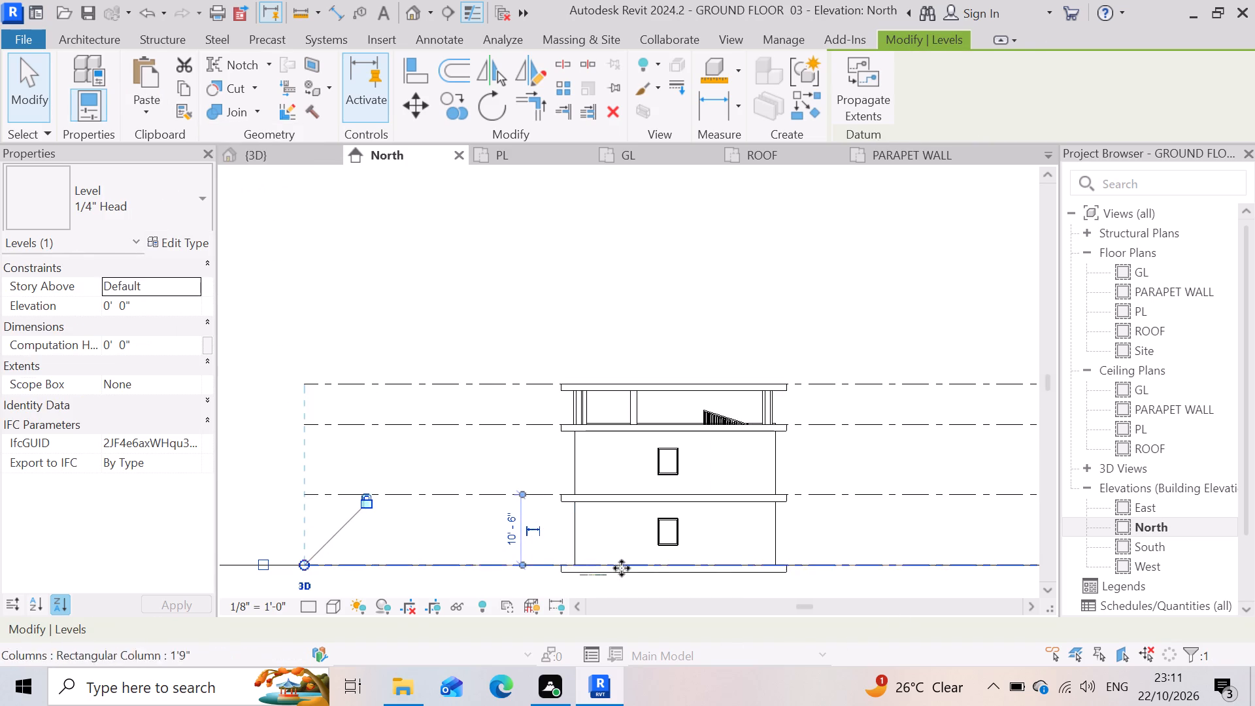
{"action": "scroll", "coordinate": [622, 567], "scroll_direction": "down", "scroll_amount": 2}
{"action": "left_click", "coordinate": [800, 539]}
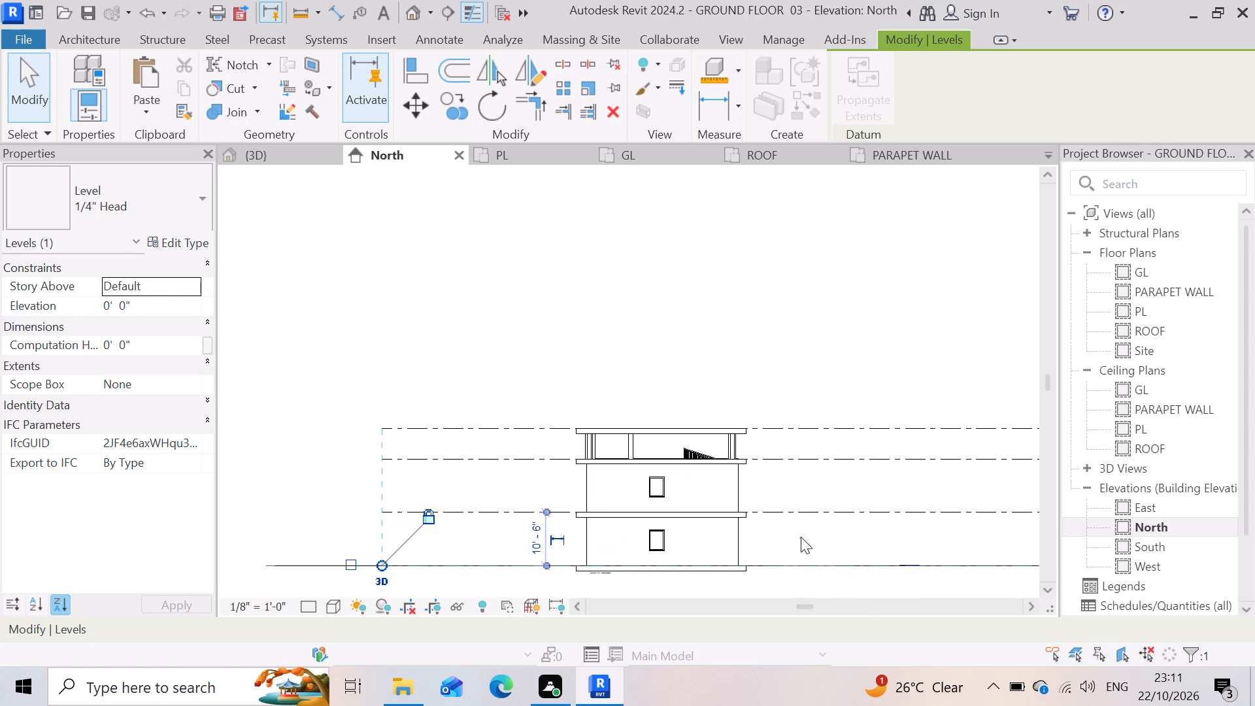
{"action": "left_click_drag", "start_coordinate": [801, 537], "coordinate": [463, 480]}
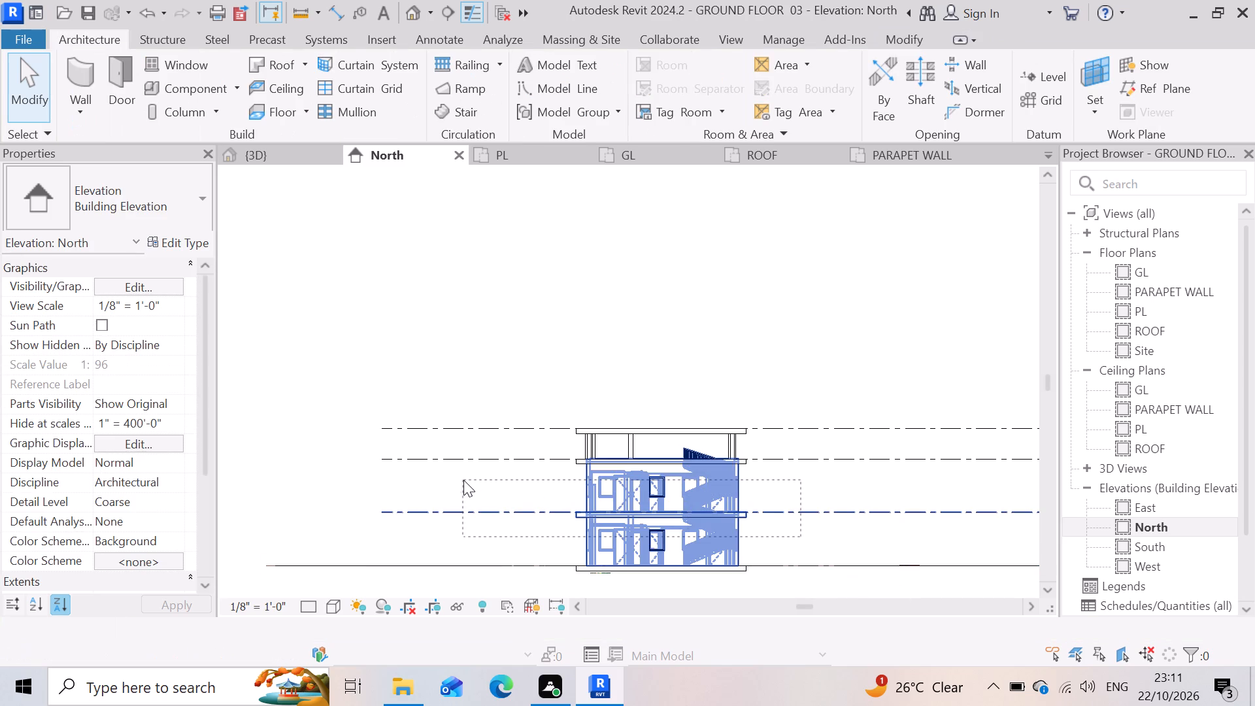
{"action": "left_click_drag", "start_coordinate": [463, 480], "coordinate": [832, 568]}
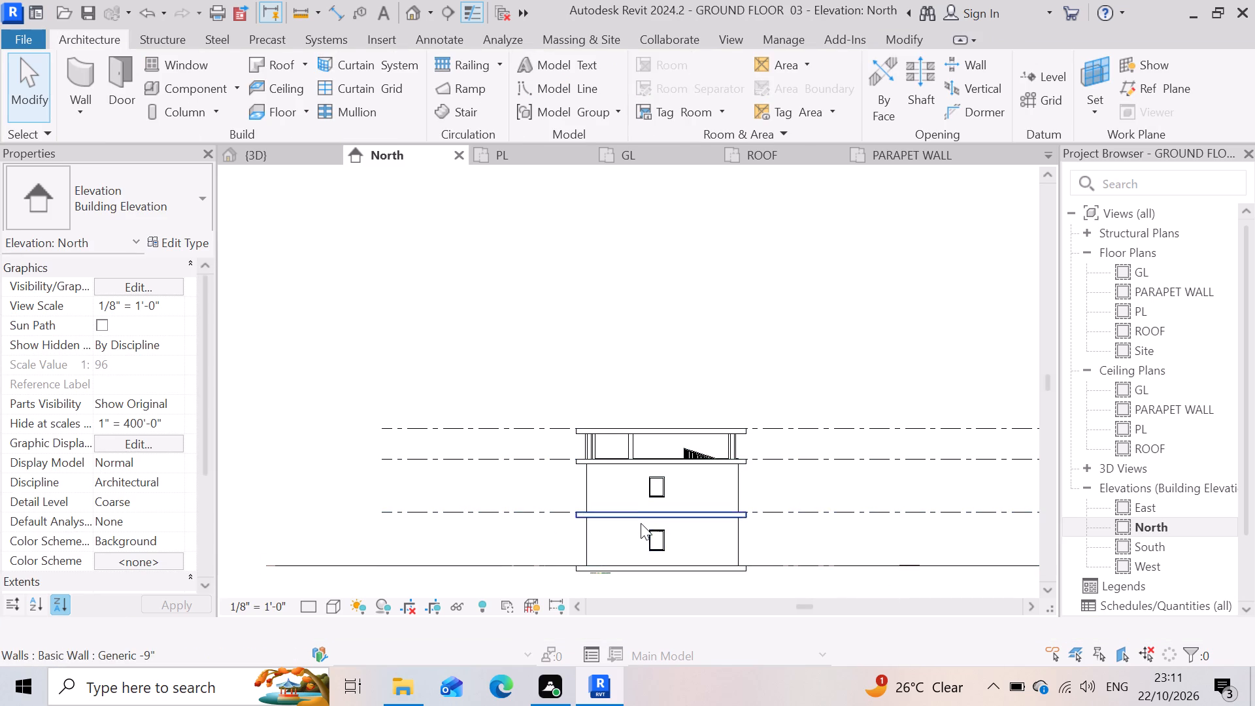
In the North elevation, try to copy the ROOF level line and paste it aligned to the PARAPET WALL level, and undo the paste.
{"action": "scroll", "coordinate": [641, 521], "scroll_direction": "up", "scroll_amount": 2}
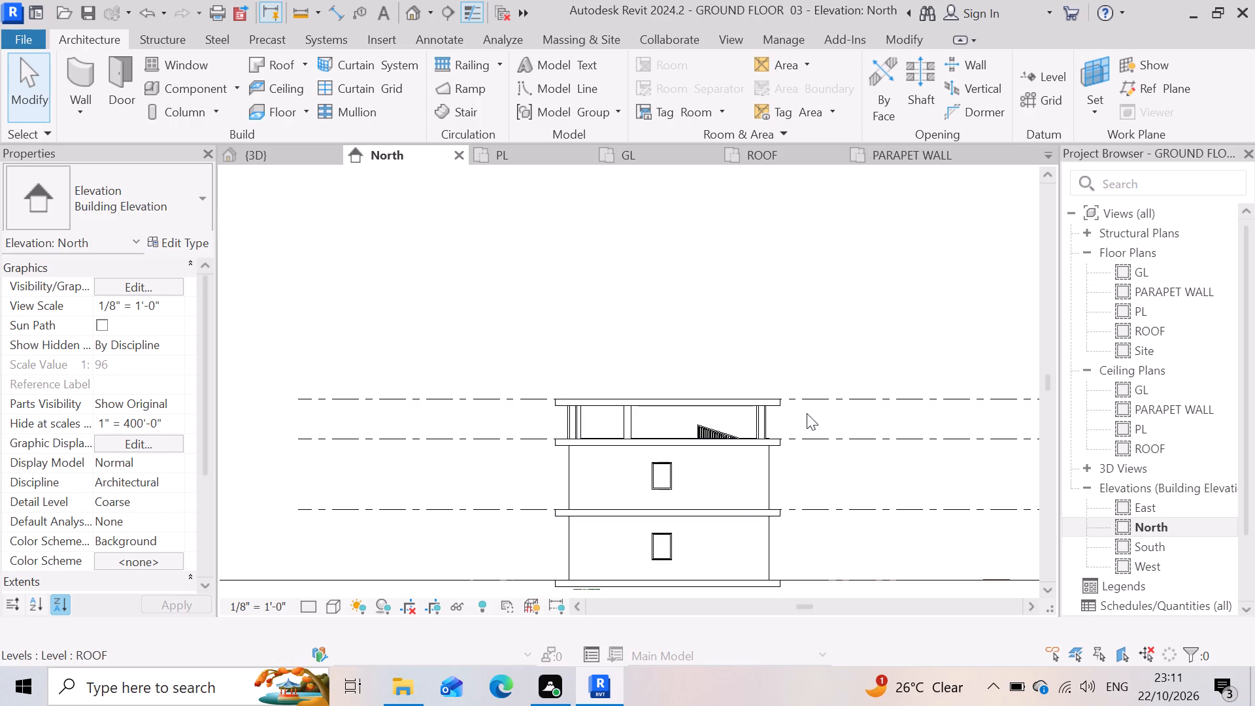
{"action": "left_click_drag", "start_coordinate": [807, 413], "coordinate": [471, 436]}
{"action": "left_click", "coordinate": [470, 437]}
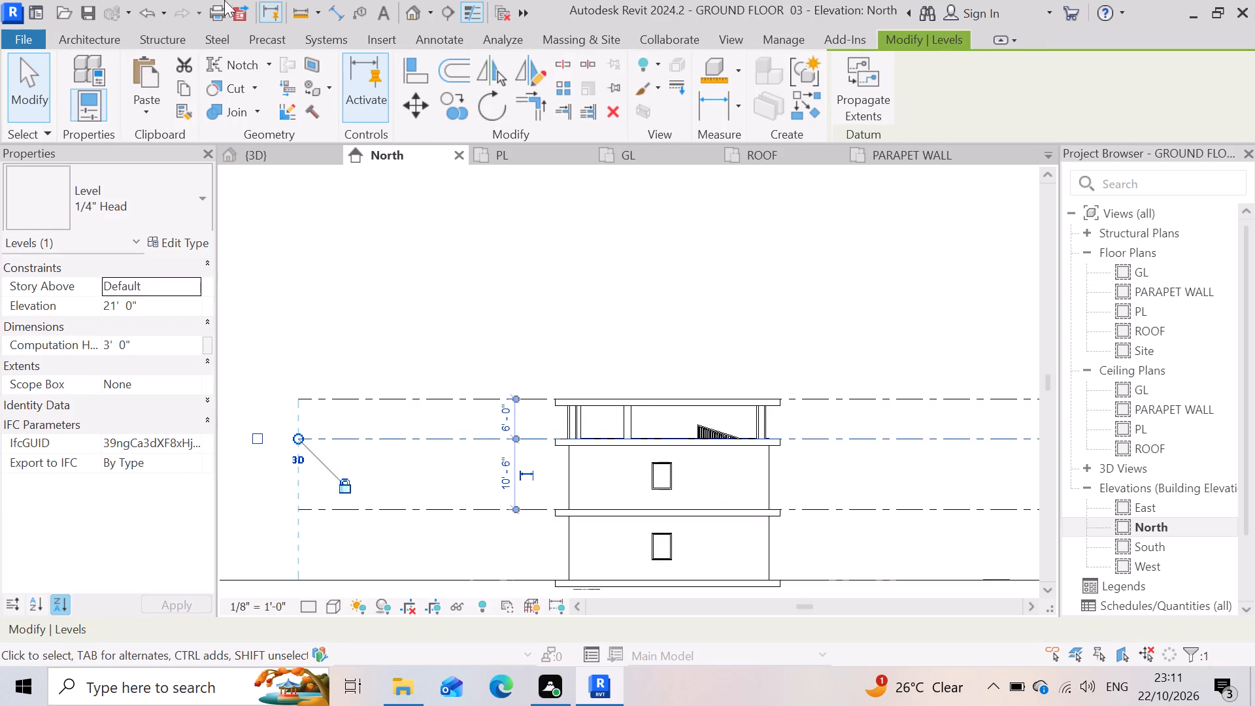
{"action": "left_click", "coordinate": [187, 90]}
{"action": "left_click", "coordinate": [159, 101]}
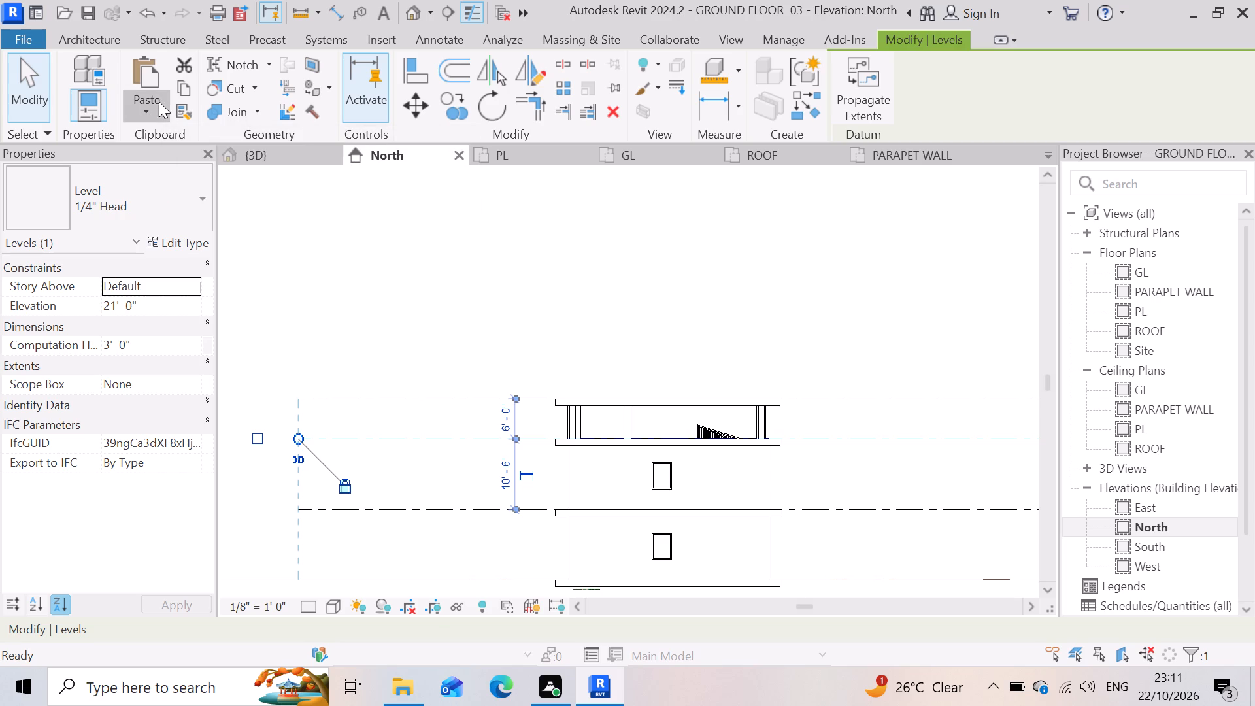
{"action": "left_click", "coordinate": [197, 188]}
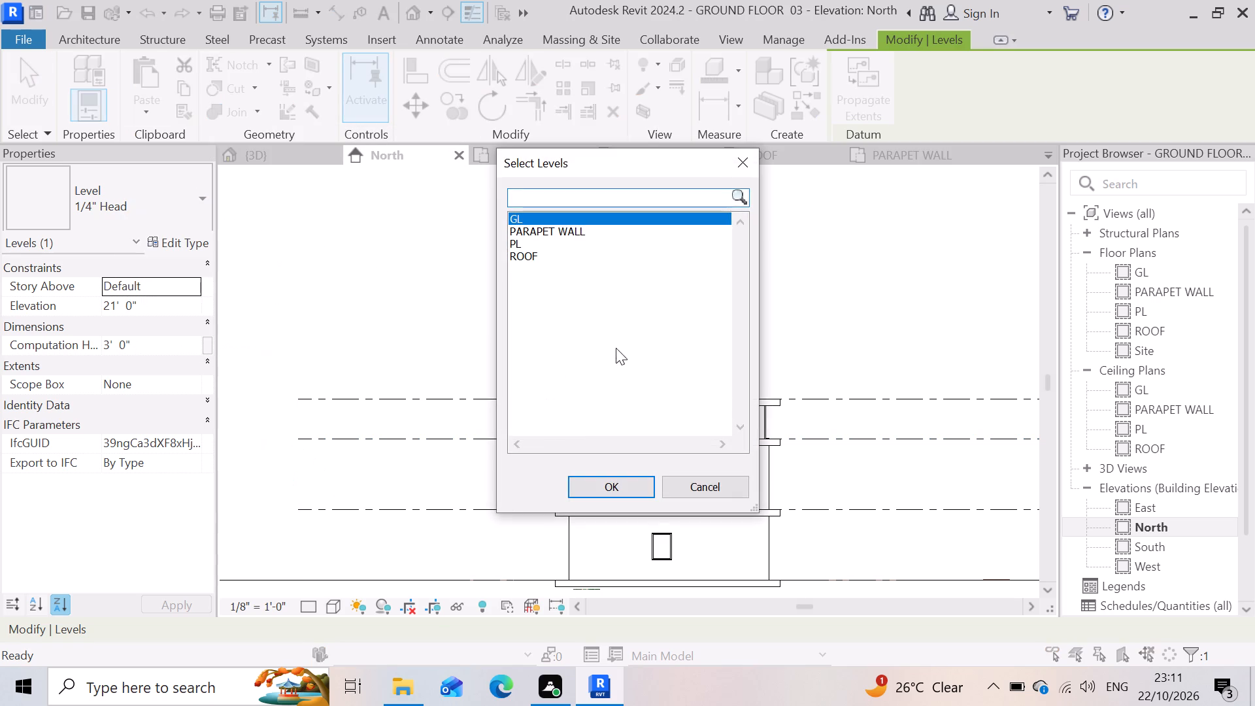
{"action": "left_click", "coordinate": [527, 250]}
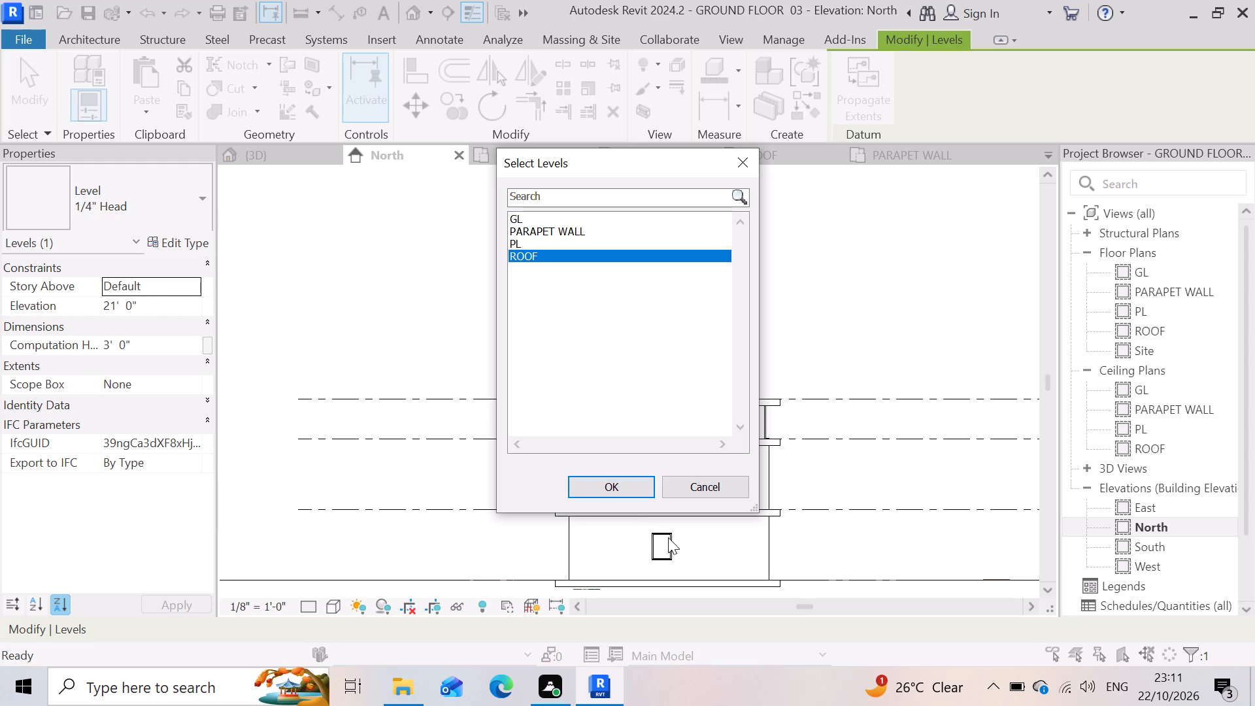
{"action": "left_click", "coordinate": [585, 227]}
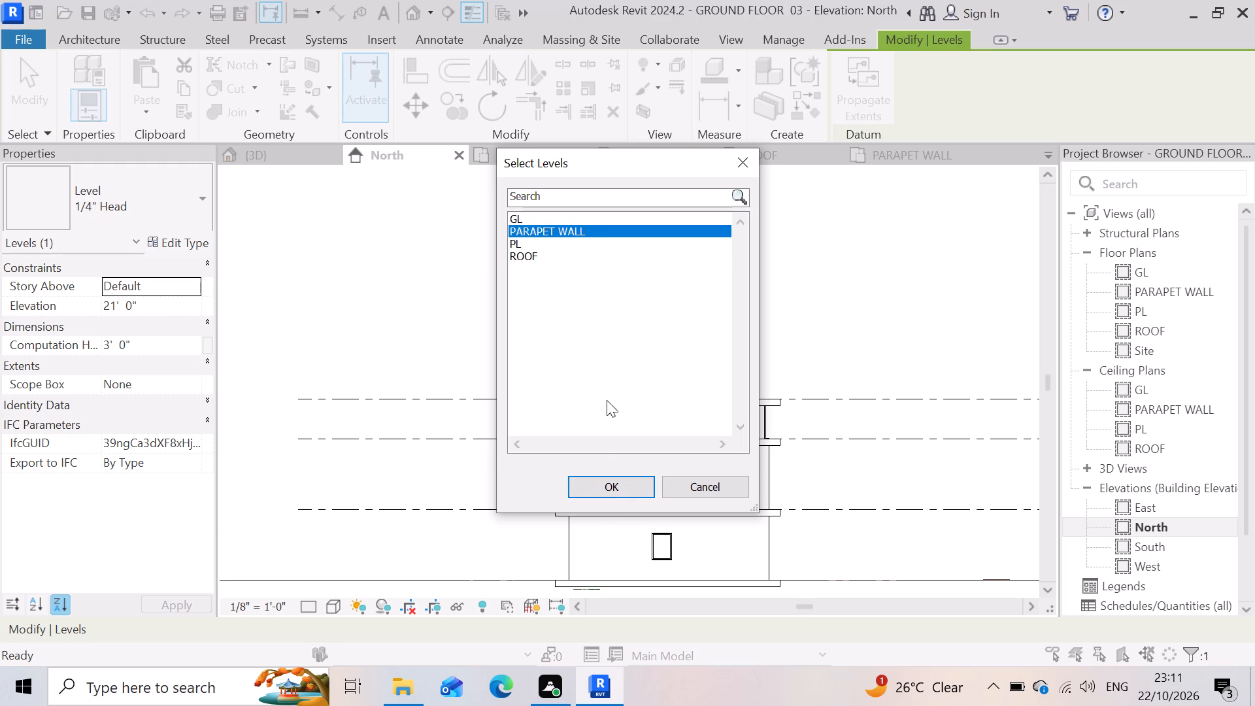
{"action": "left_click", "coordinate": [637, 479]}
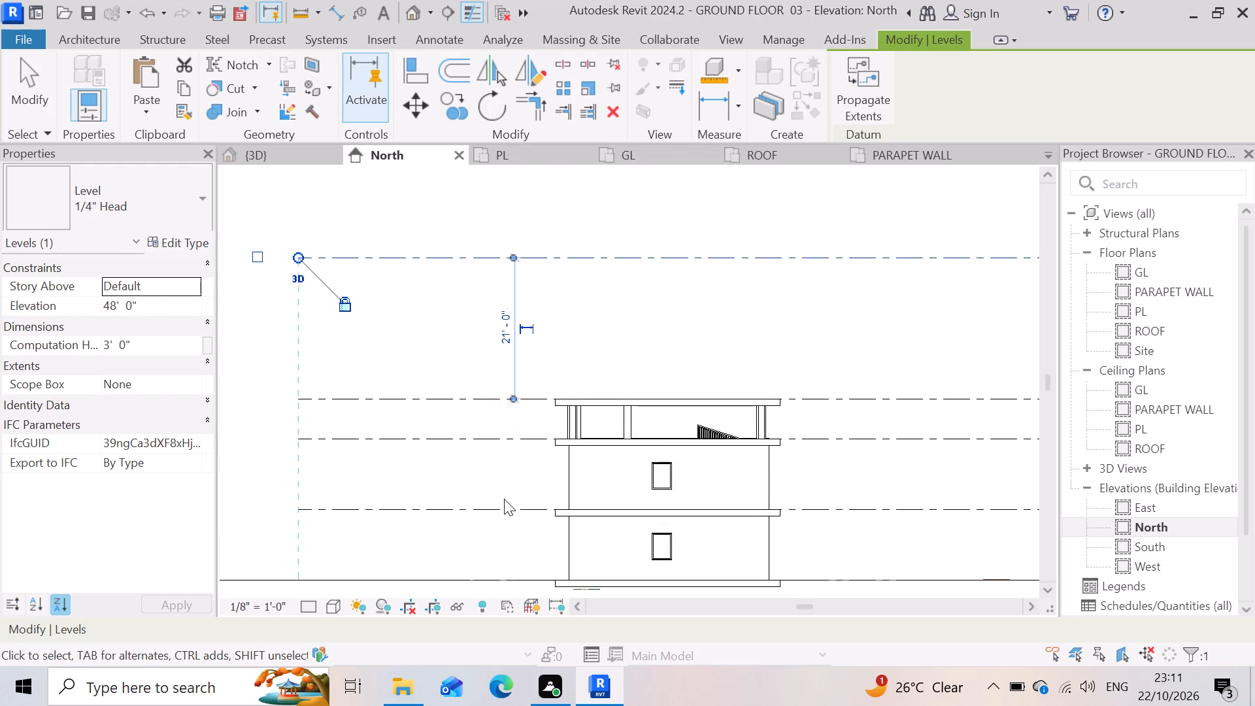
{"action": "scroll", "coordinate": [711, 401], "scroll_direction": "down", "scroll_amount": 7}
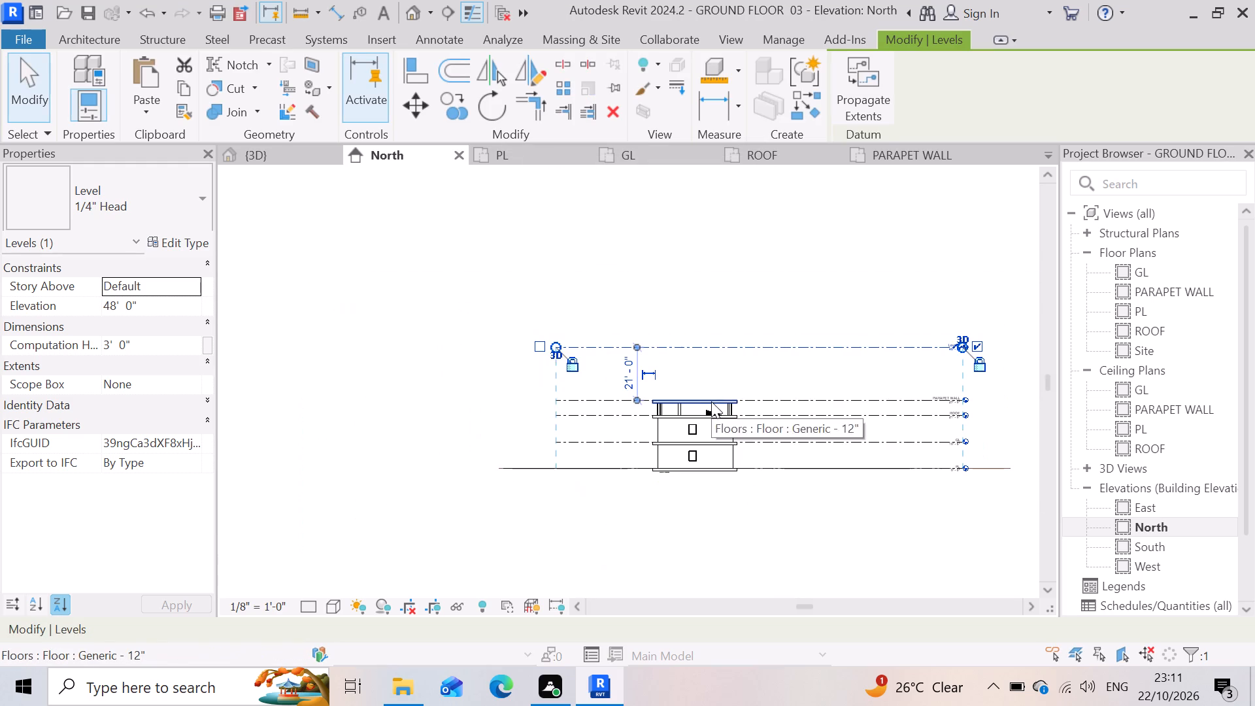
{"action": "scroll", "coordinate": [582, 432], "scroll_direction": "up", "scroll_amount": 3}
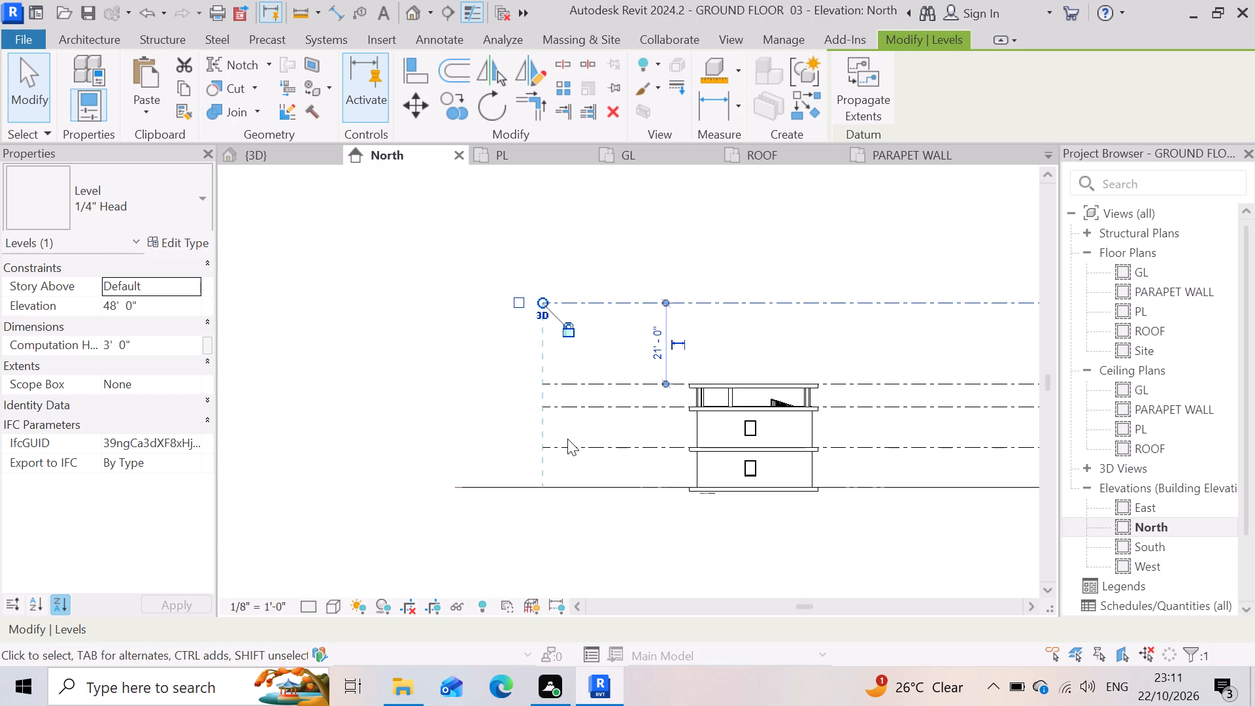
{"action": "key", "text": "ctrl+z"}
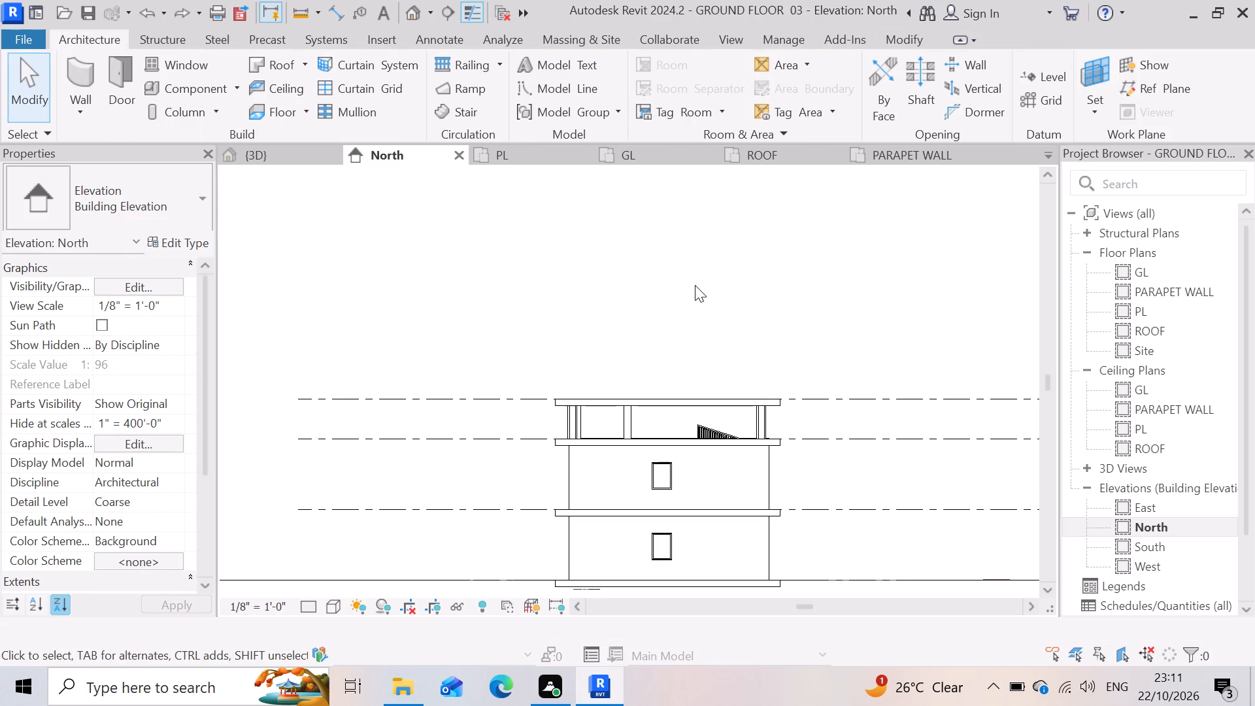
Examine where the top slab meets the roof columns, first in the North elevation and up close in the 3D view.
{"action": "scroll", "coordinate": [652, 362], "scroll_direction": "down", "scroll_amount": 6}
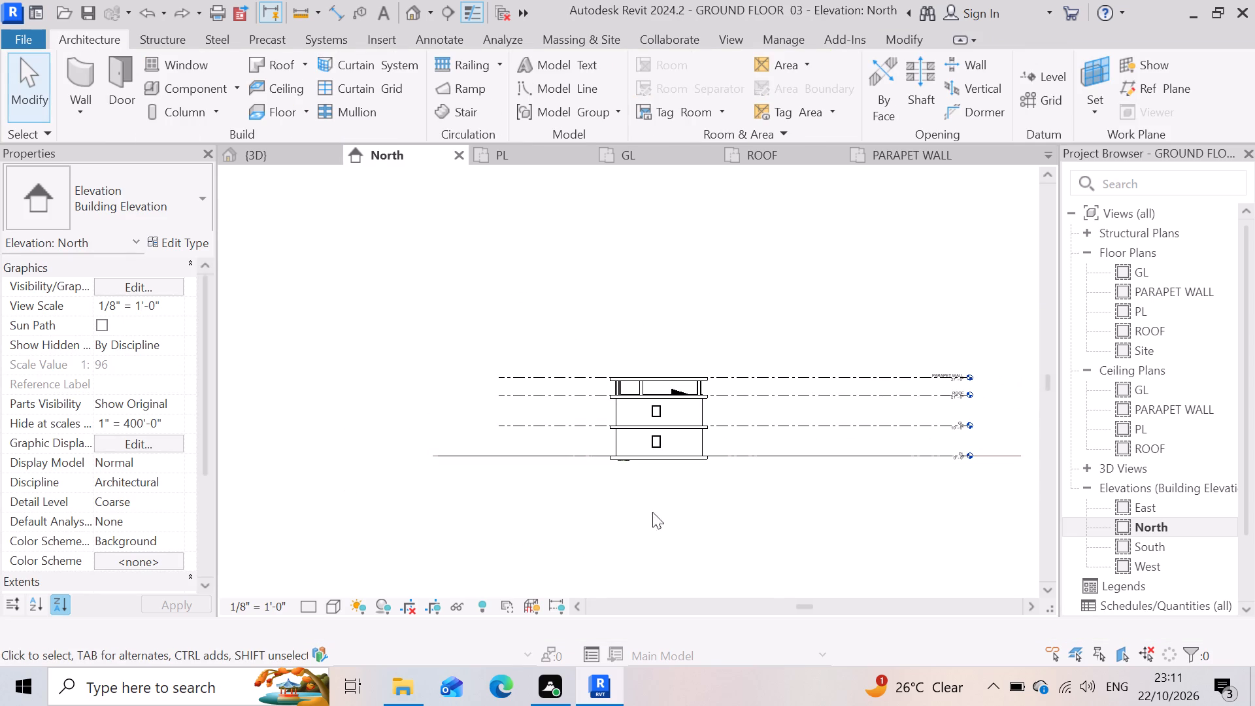
{"action": "scroll", "coordinate": [688, 438], "scroll_direction": "up", "scroll_amount": 3}
{"action": "scroll", "coordinate": [684, 382], "scroll_direction": "up", "scroll_amount": 6}
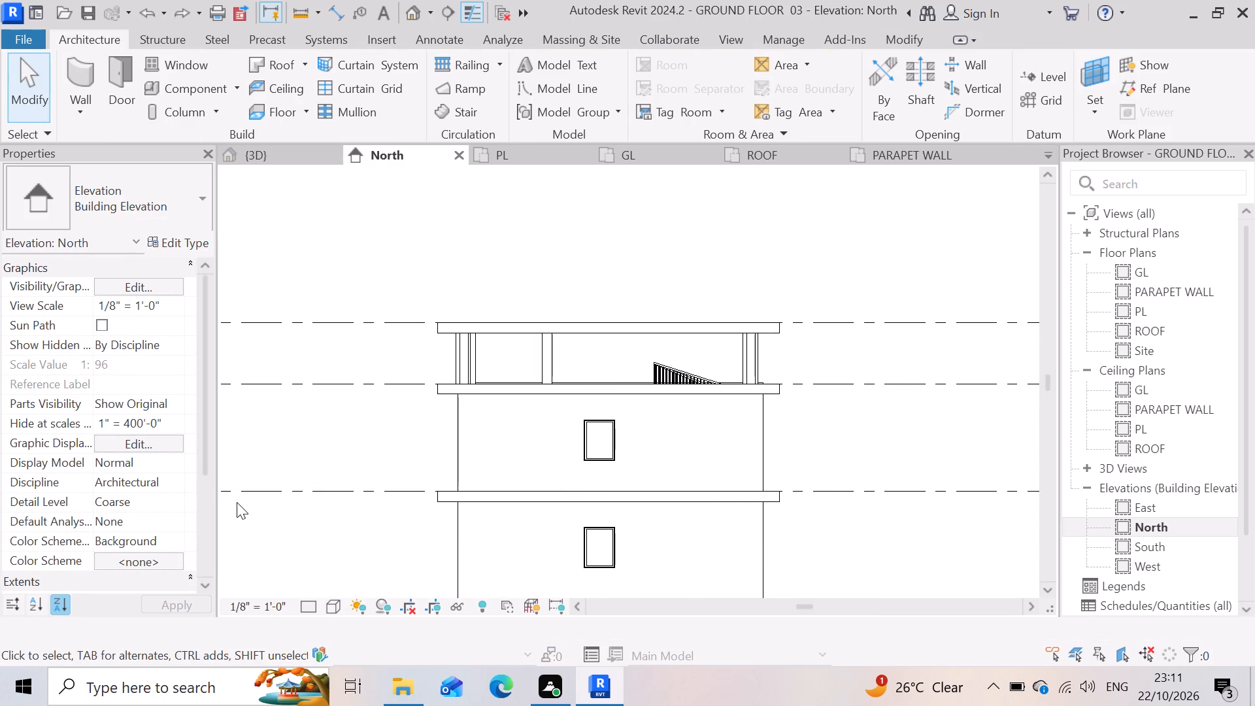
{"action": "scroll", "coordinate": [648, 492], "scroll_direction": "down", "scroll_amount": 4}
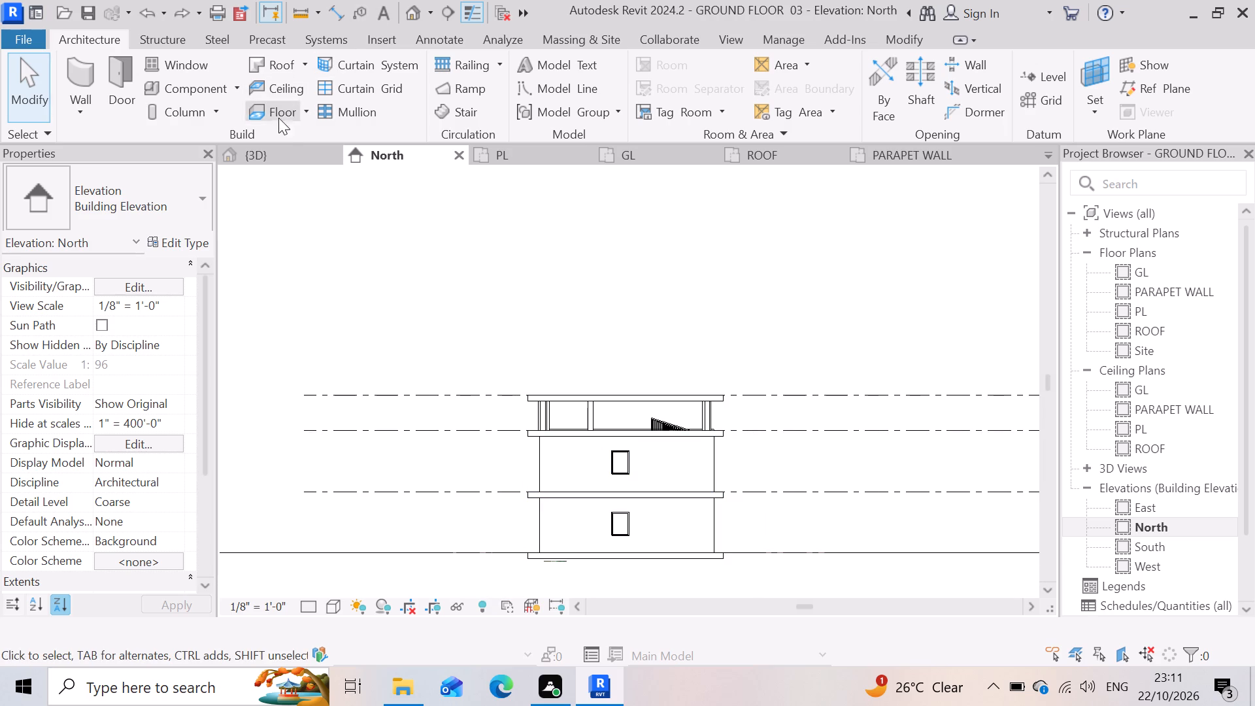
{"action": "left_click", "coordinate": [296, 144]}
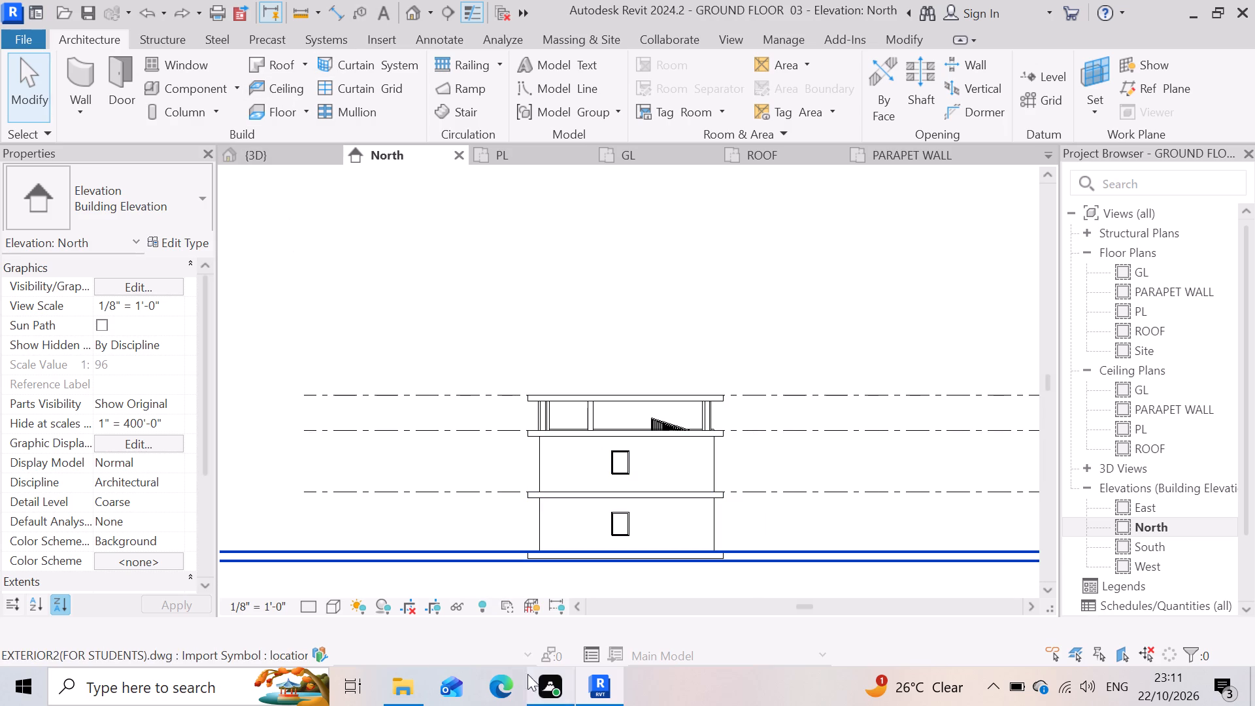
{"action": "left_click", "coordinate": [309, 148]}
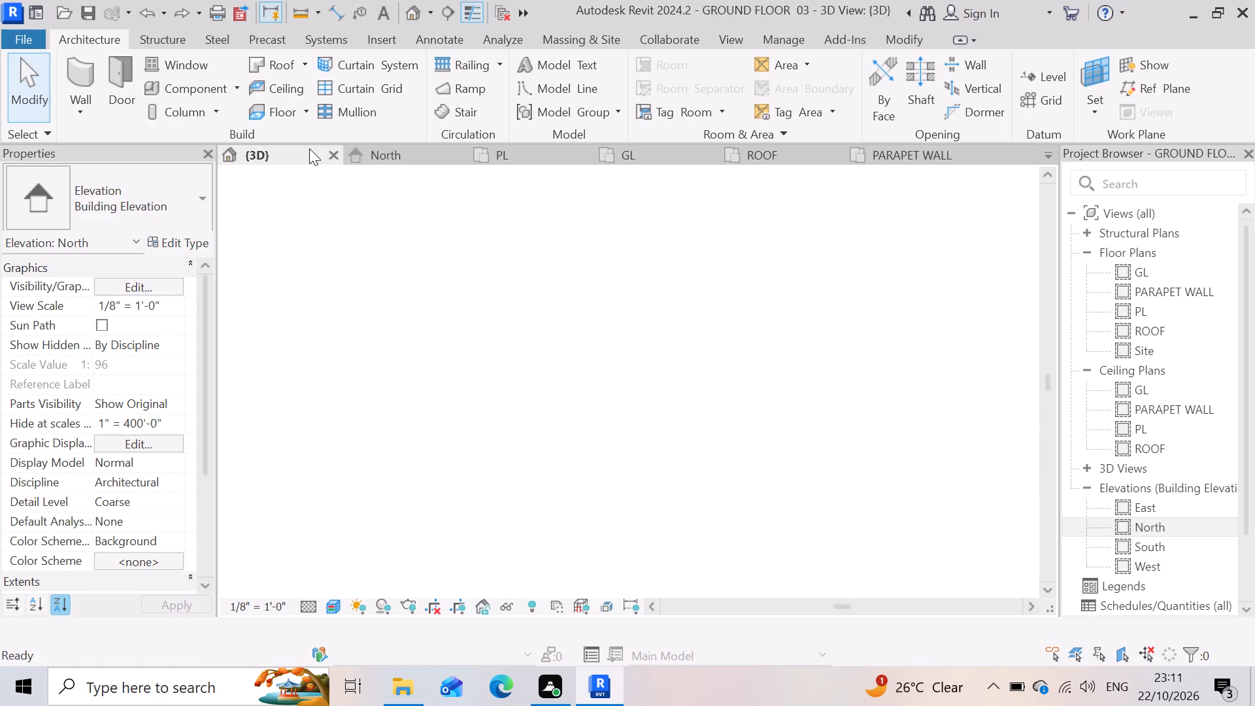
{"action": "scroll", "coordinate": [592, 395], "scroll_direction": "up", "scroll_amount": 6}
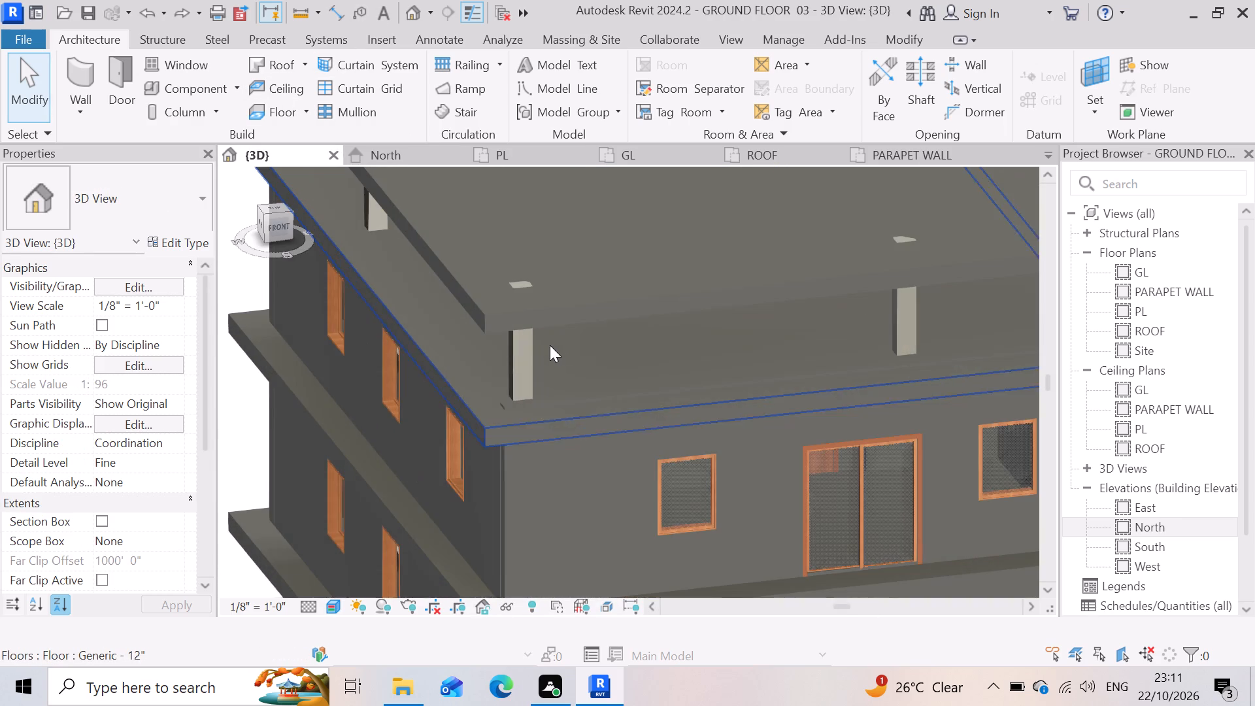
{"action": "scroll", "coordinate": [542, 343], "scroll_direction": "up", "scroll_amount": 6}
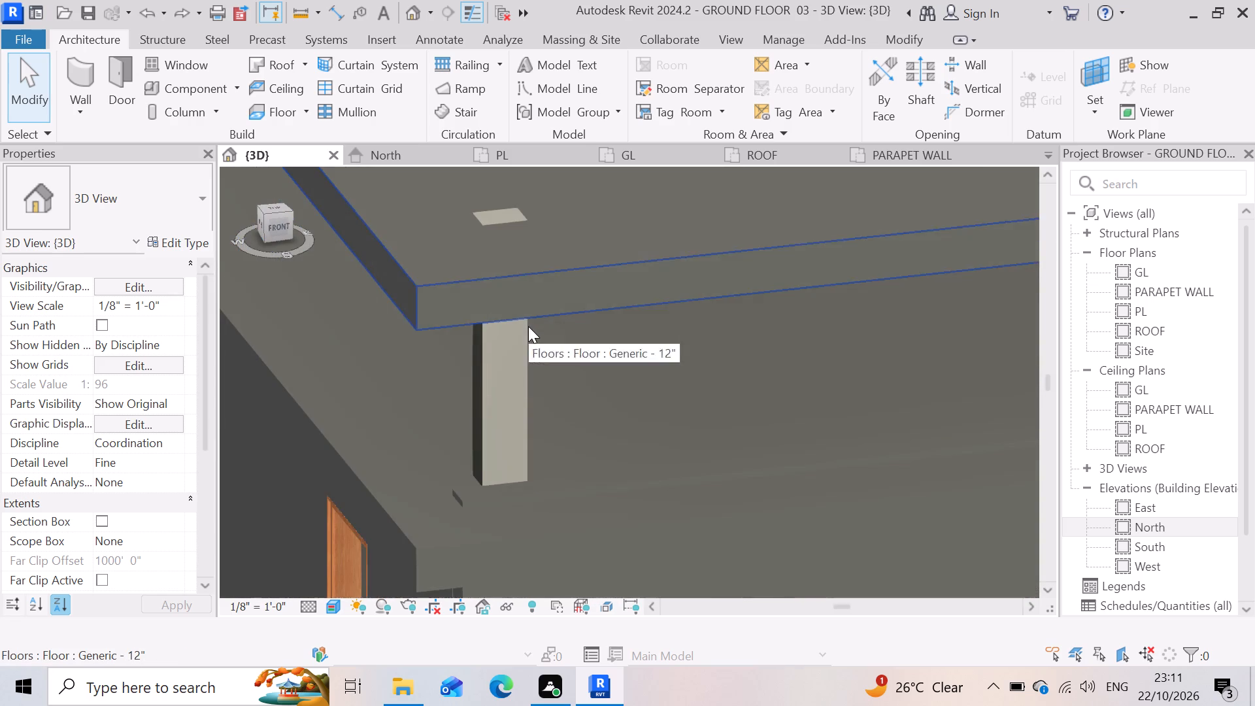
{"action": "scroll", "coordinate": [475, 425], "scroll_direction": "down", "scroll_amount": 12}
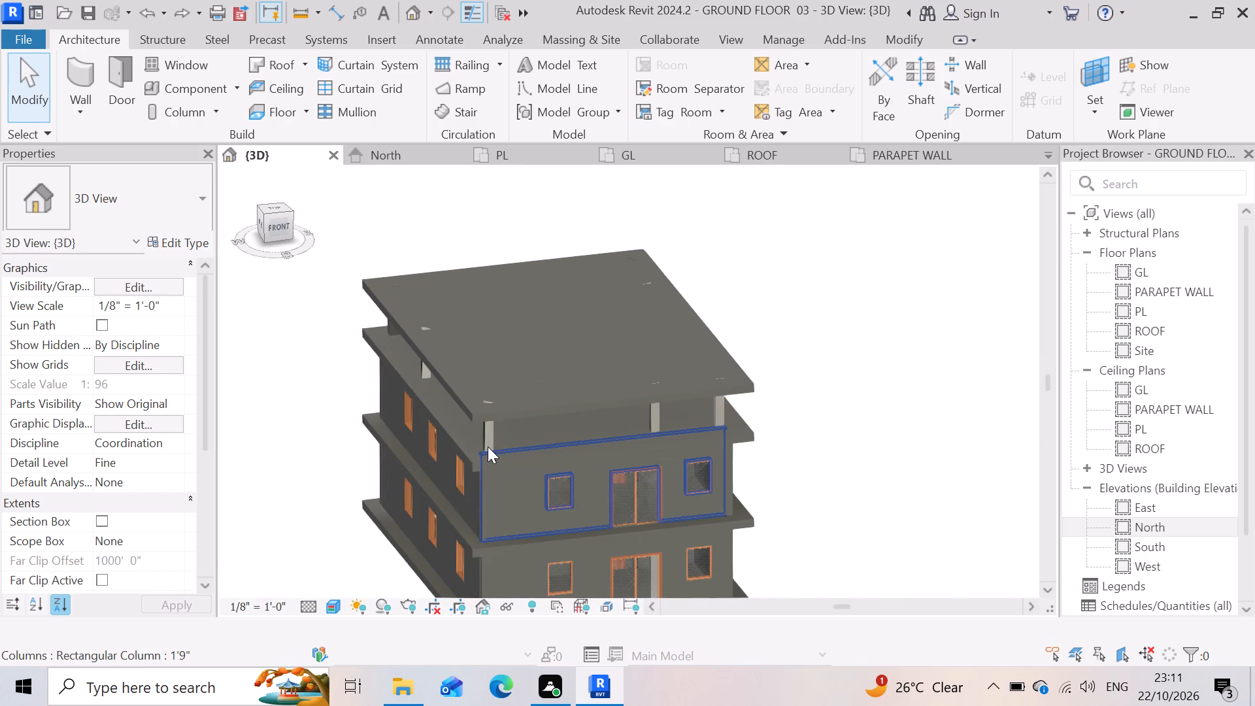
{"action": "scroll", "coordinate": [418, 403], "scroll_direction": "up", "scroll_amount": 4}
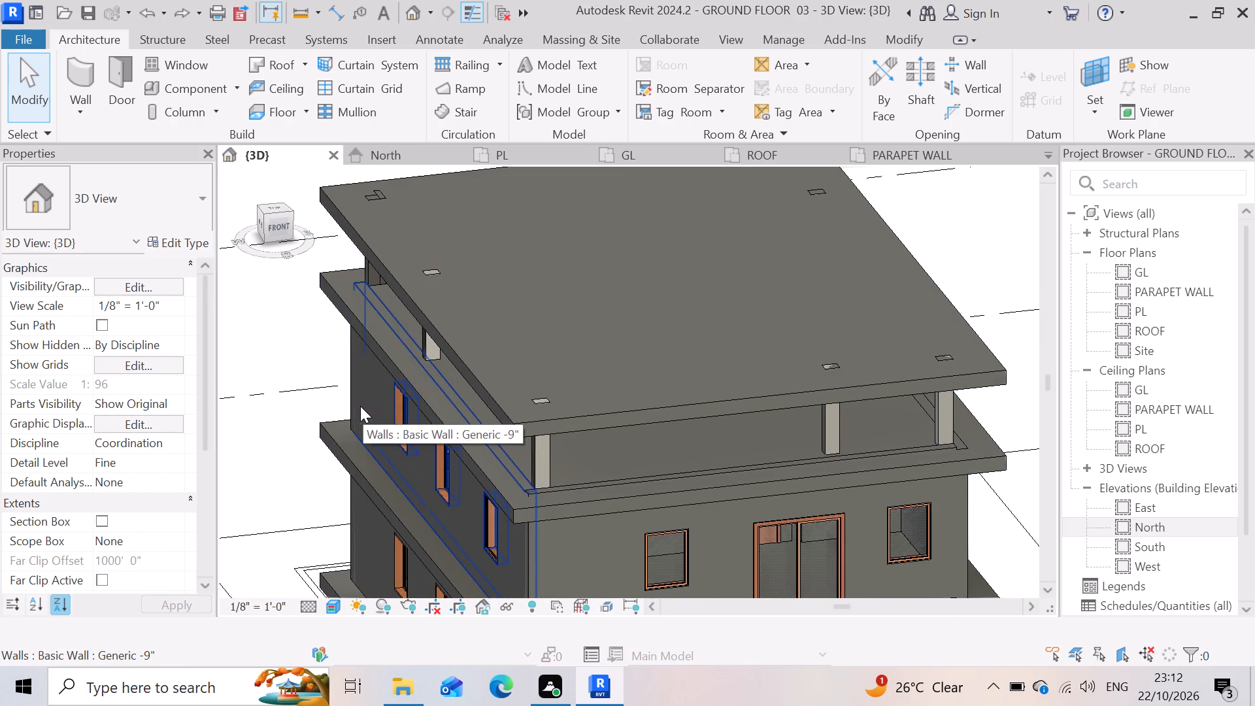
Select the Generic - 12" slab at the PARAPET WALL level and examine it against the columns and storeys below in the 3D view.
{"action": "left_click", "coordinate": [603, 337]}
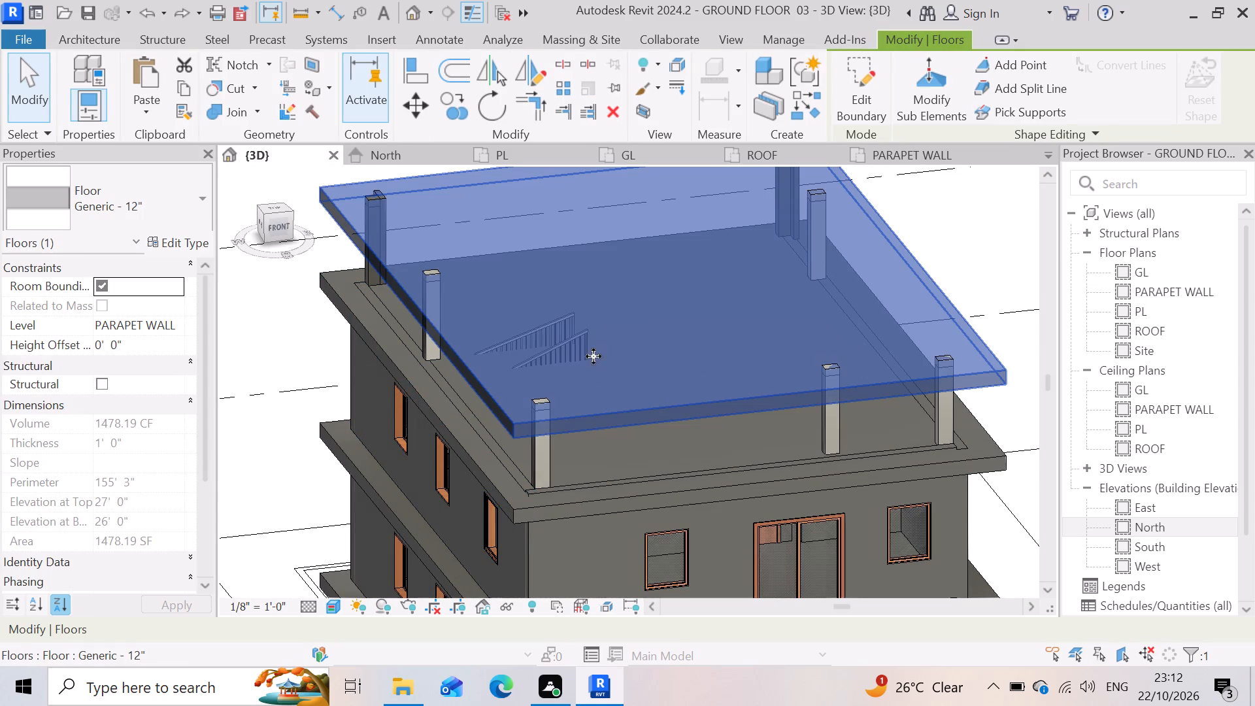
{"action": "scroll", "coordinate": [701, 377], "scroll_direction": "down", "scroll_amount": 7}
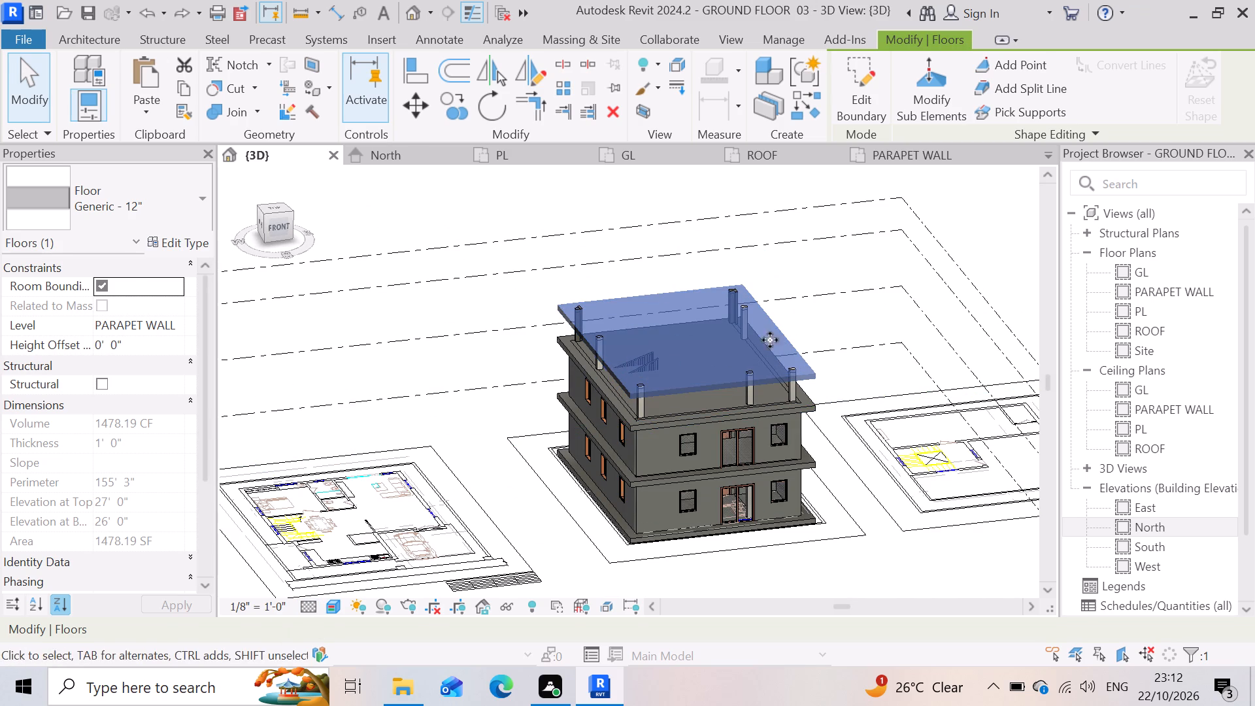
{"action": "scroll", "coordinate": [700, 418], "scroll_direction": "up", "scroll_amount": 3}
{"action": "scroll", "coordinate": [548, 445], "scroll_direction": "up", "scroll_amount": 4}
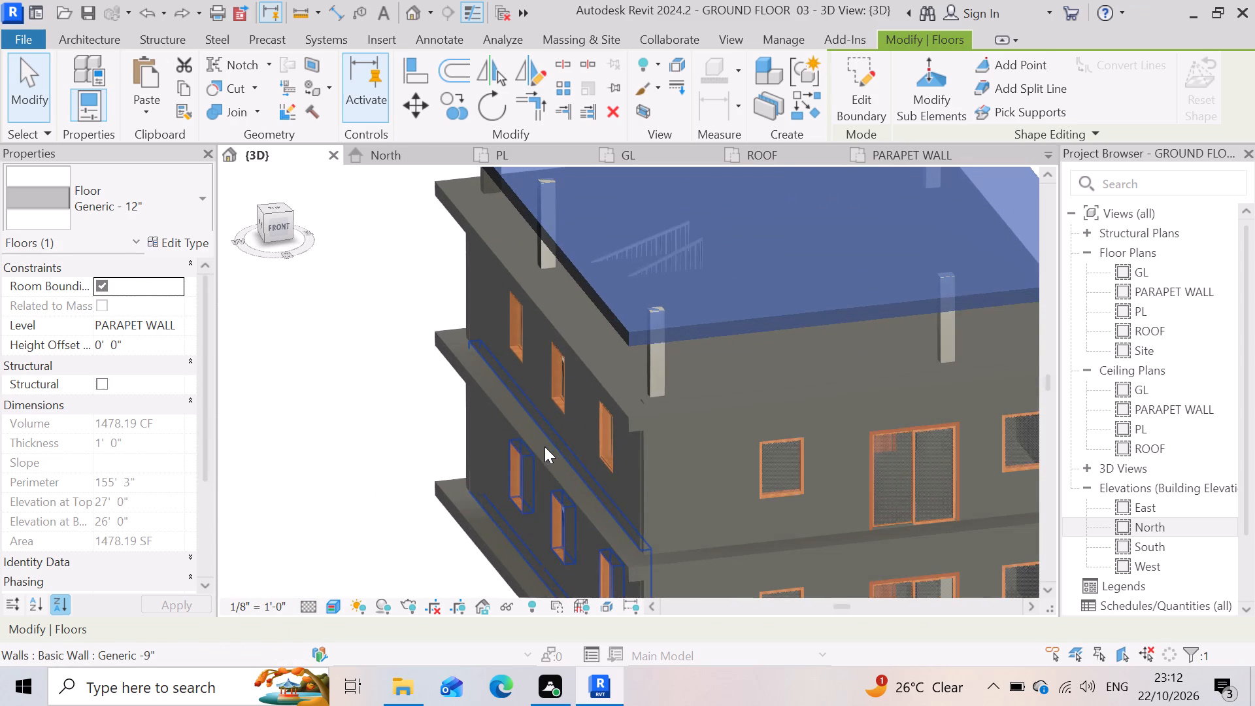
{"action": "scroll", "coordinate": [586, 379], "scroll_direction": "down", "scroll_amount": 10}
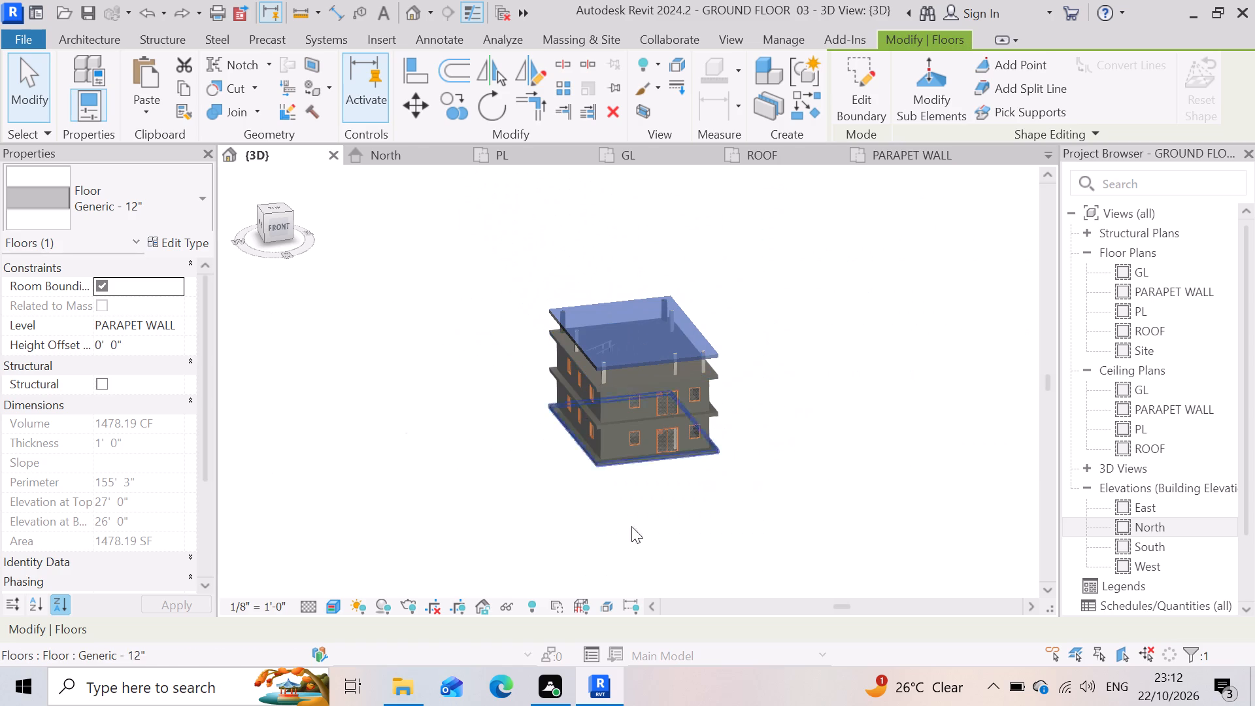
{"action": "scroll", "coordinate": [651, 484], "scroll_direction": "up", "scroll_amount": 7}
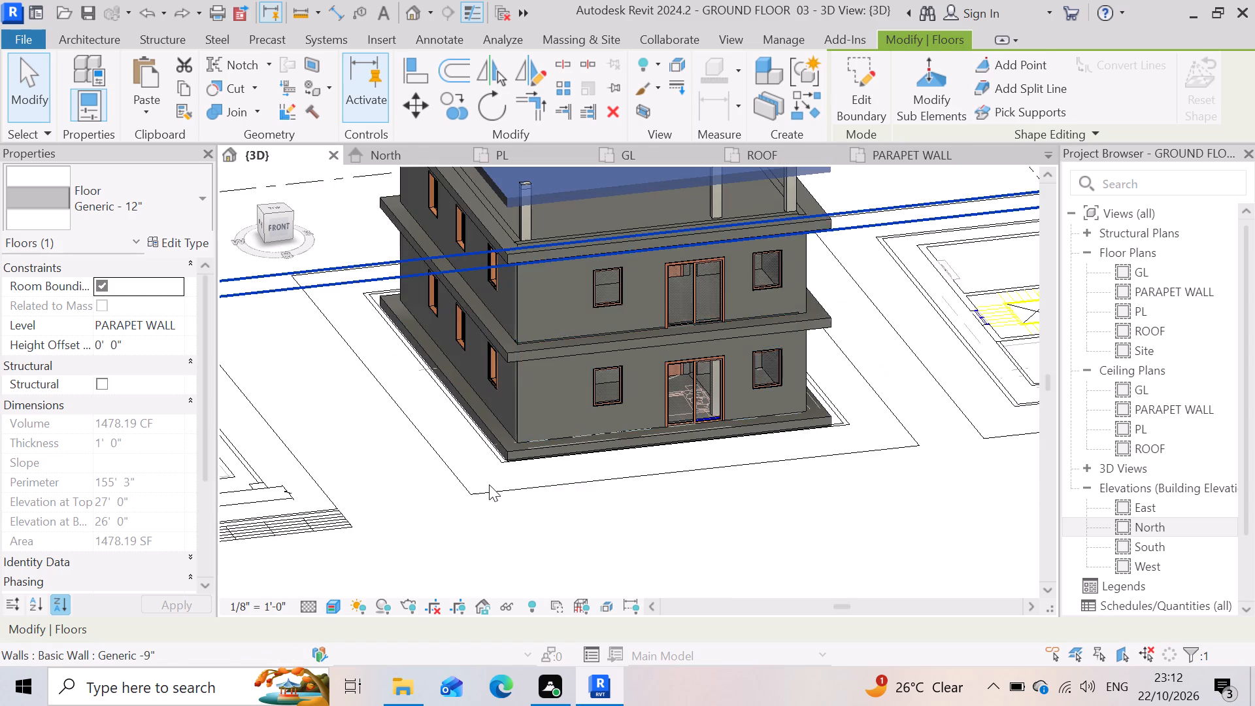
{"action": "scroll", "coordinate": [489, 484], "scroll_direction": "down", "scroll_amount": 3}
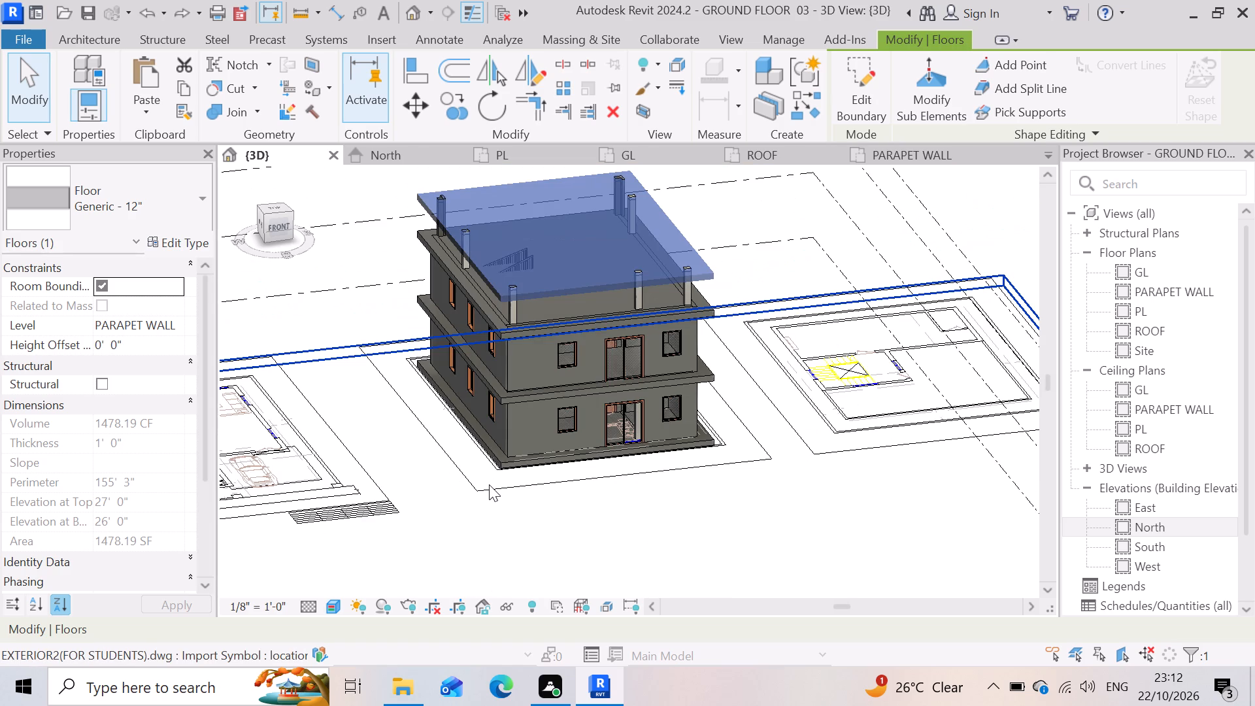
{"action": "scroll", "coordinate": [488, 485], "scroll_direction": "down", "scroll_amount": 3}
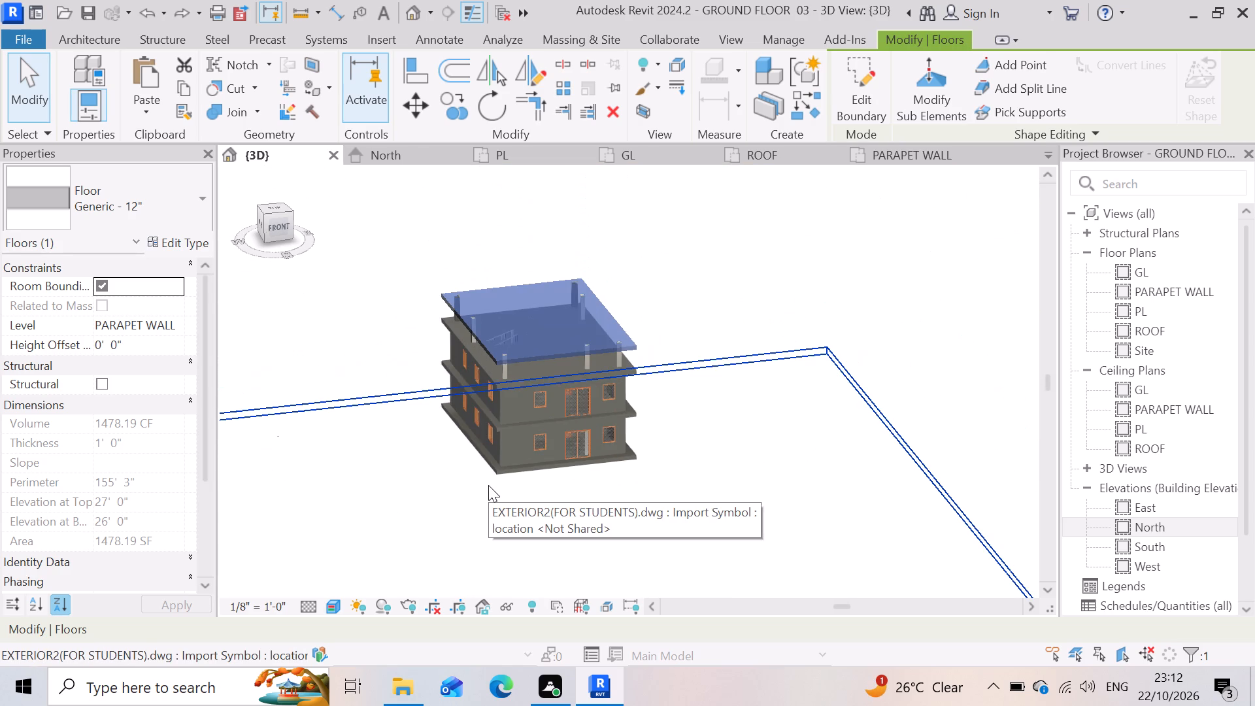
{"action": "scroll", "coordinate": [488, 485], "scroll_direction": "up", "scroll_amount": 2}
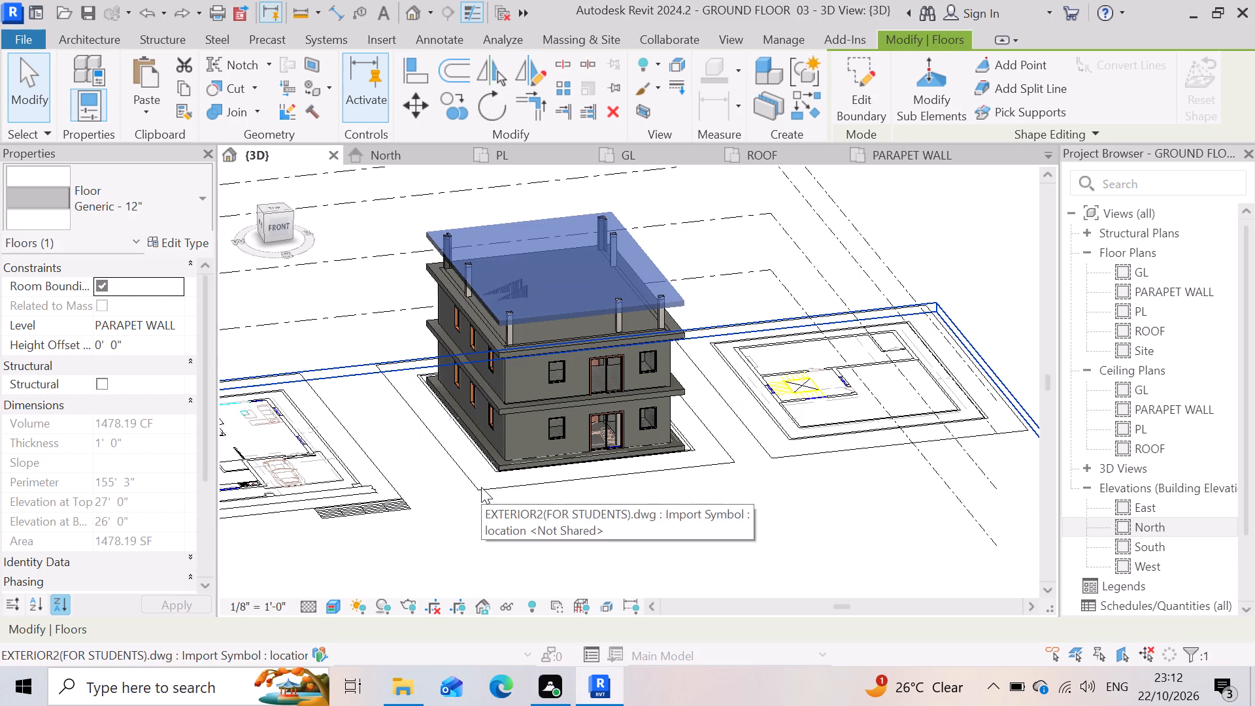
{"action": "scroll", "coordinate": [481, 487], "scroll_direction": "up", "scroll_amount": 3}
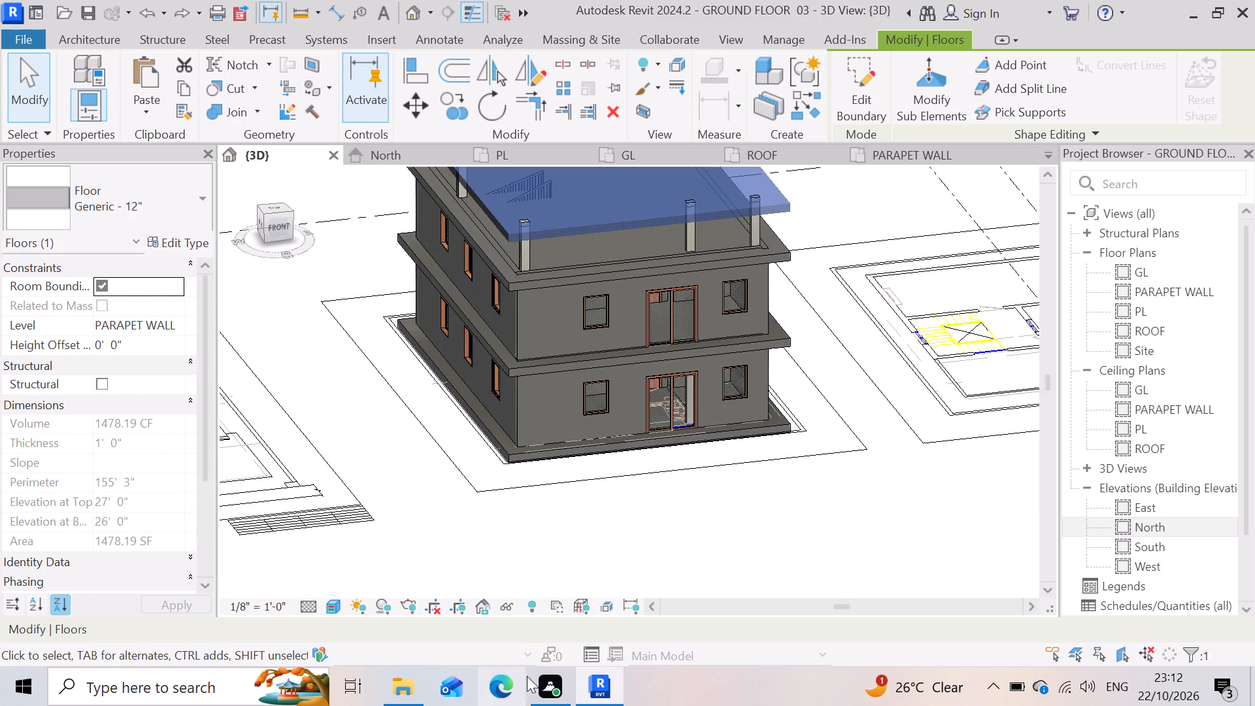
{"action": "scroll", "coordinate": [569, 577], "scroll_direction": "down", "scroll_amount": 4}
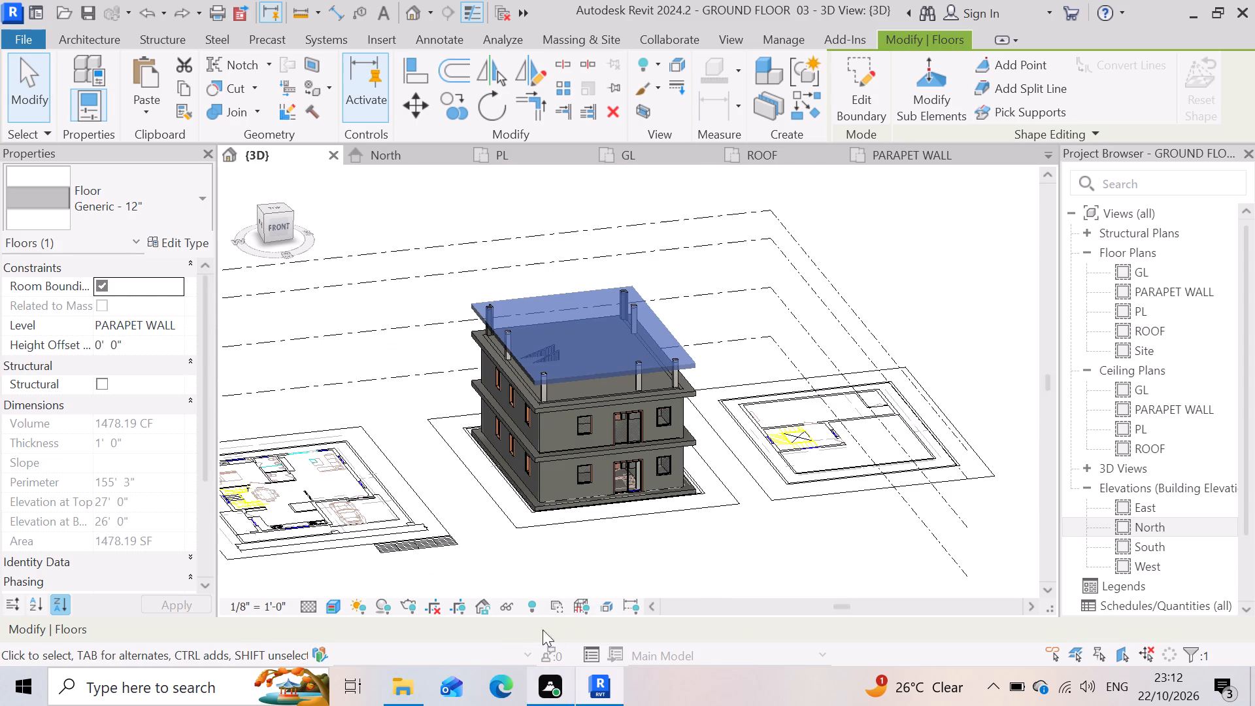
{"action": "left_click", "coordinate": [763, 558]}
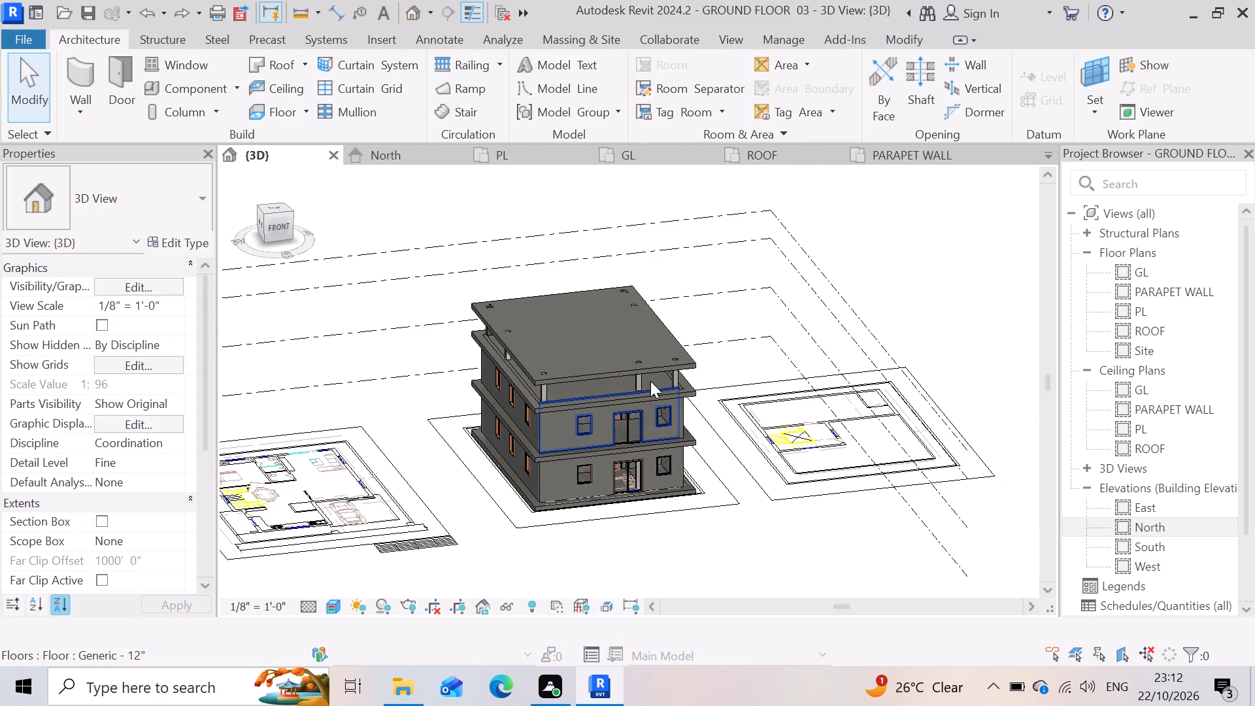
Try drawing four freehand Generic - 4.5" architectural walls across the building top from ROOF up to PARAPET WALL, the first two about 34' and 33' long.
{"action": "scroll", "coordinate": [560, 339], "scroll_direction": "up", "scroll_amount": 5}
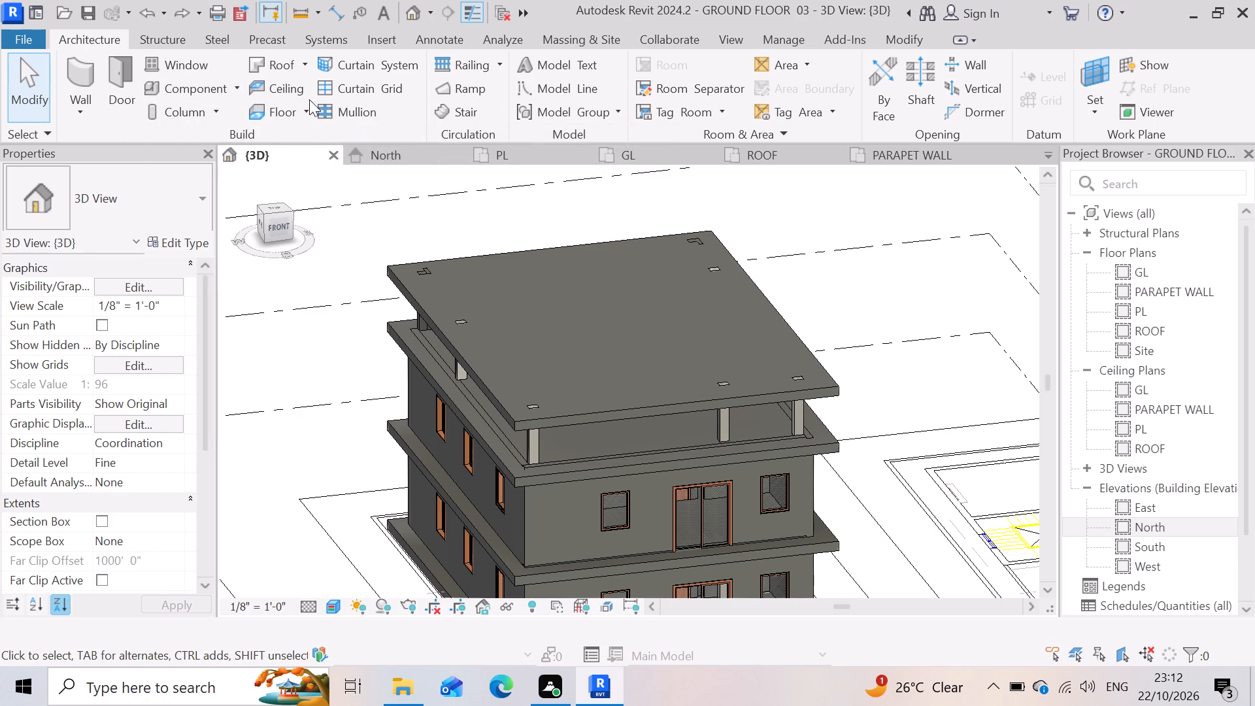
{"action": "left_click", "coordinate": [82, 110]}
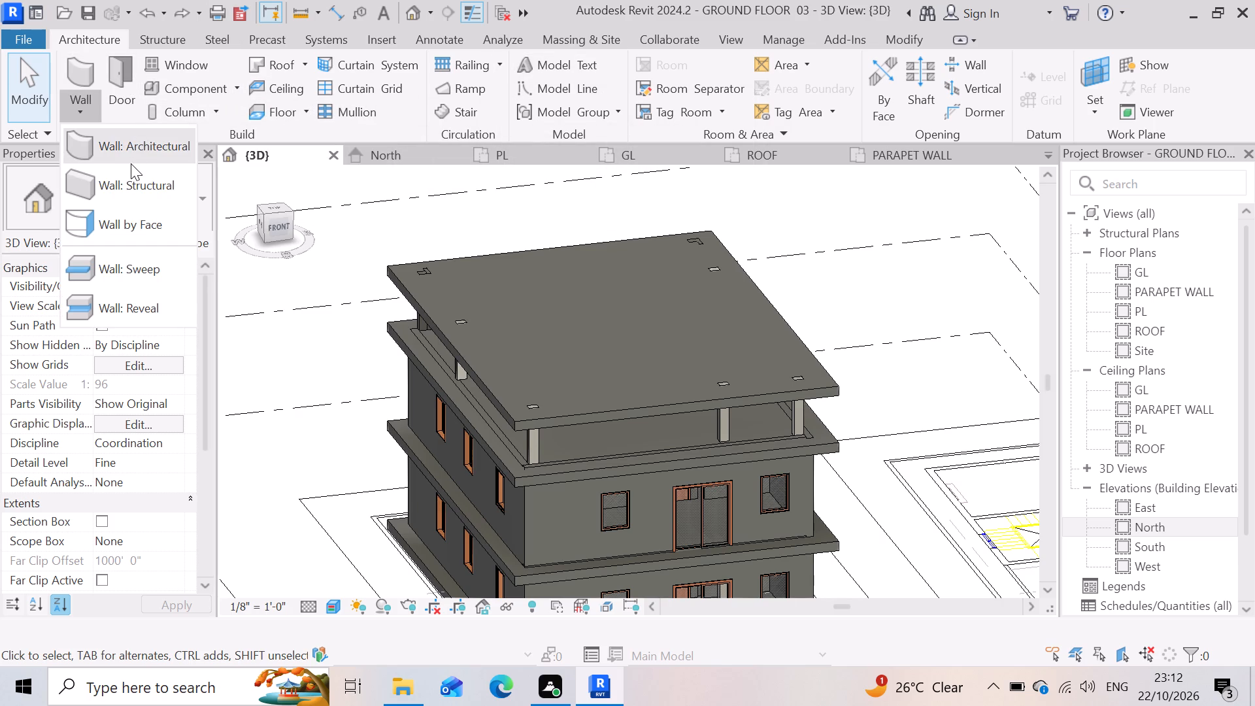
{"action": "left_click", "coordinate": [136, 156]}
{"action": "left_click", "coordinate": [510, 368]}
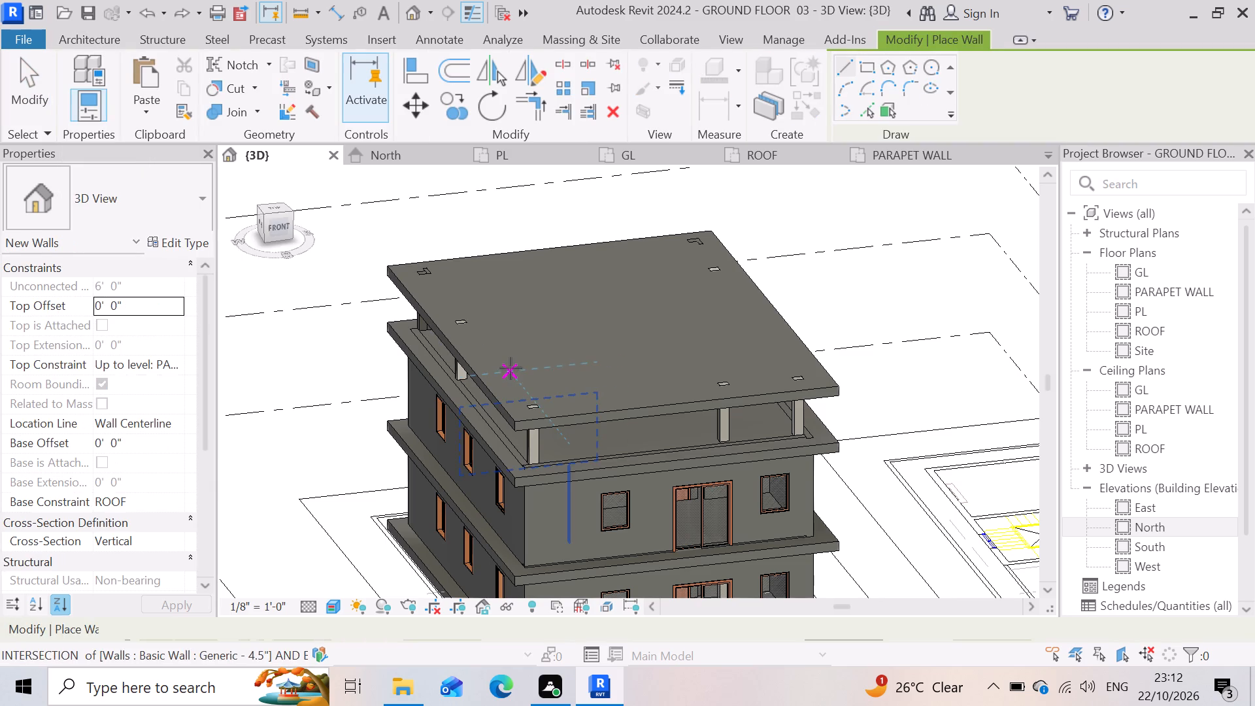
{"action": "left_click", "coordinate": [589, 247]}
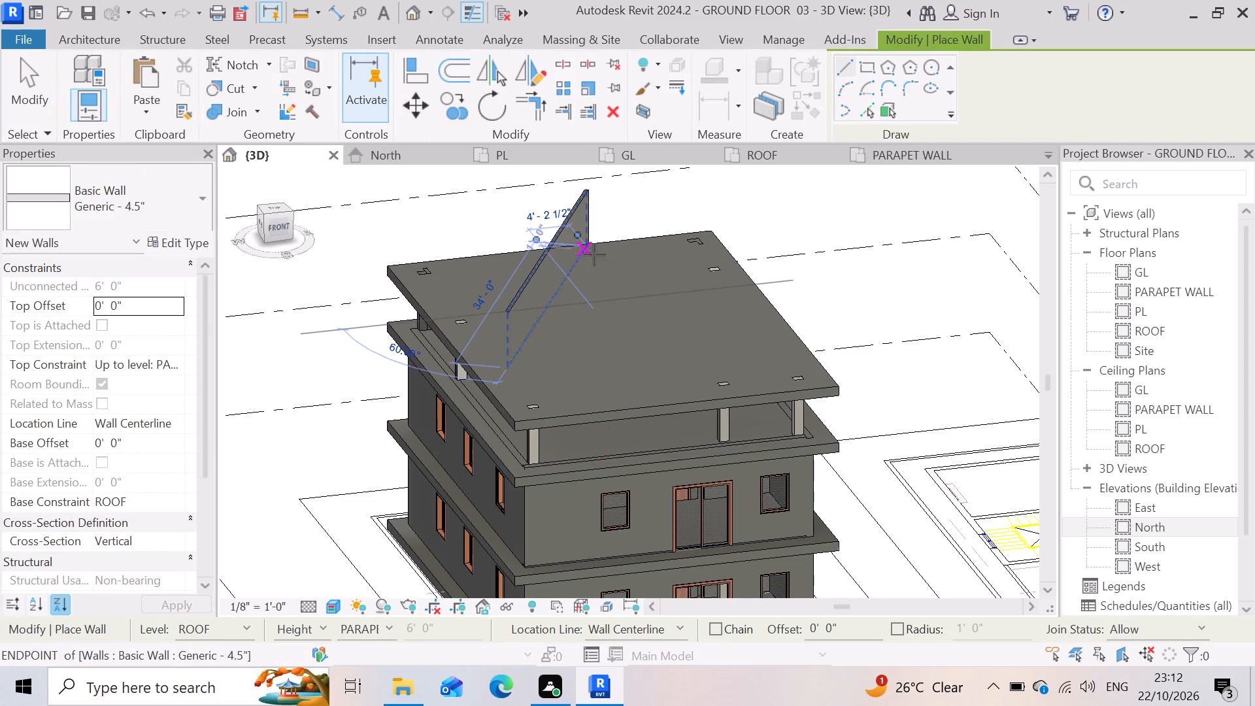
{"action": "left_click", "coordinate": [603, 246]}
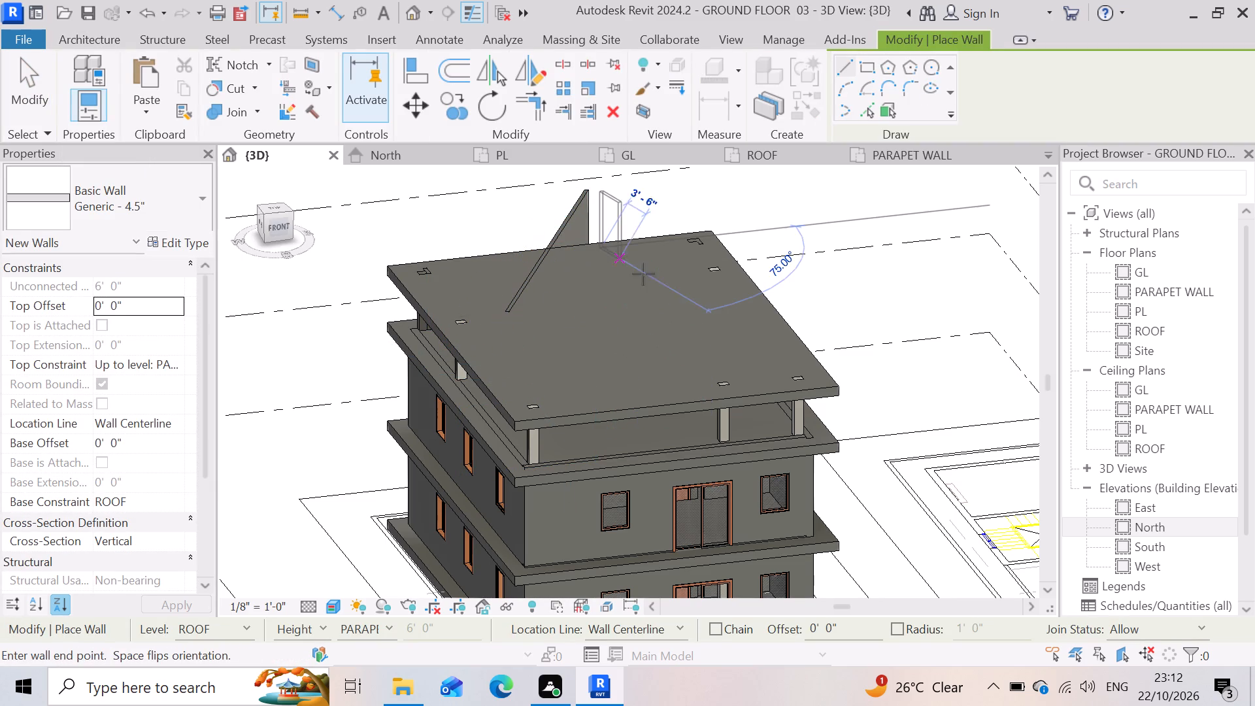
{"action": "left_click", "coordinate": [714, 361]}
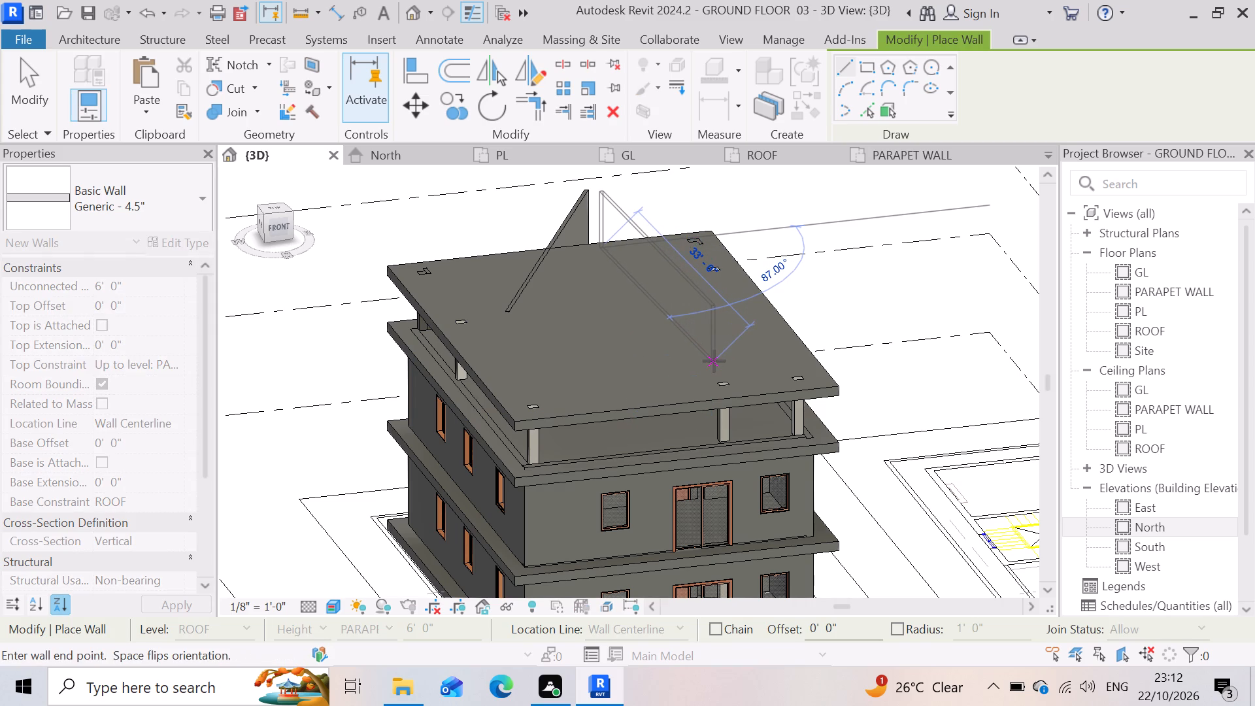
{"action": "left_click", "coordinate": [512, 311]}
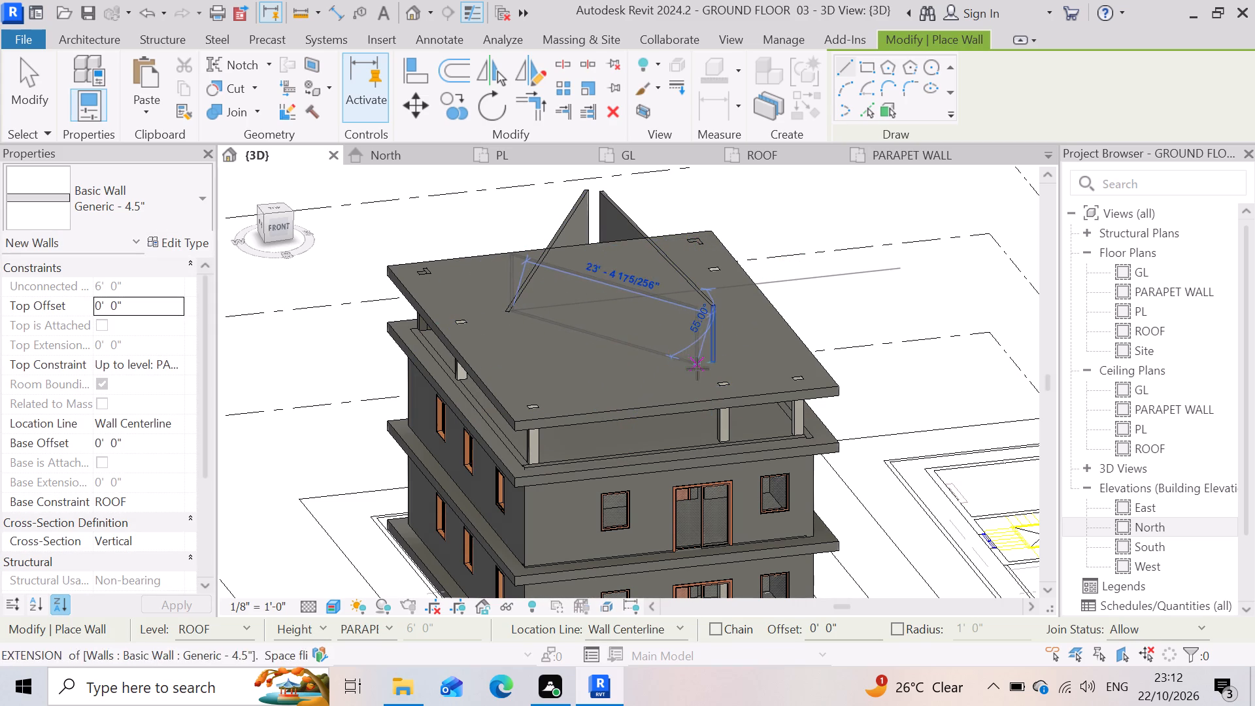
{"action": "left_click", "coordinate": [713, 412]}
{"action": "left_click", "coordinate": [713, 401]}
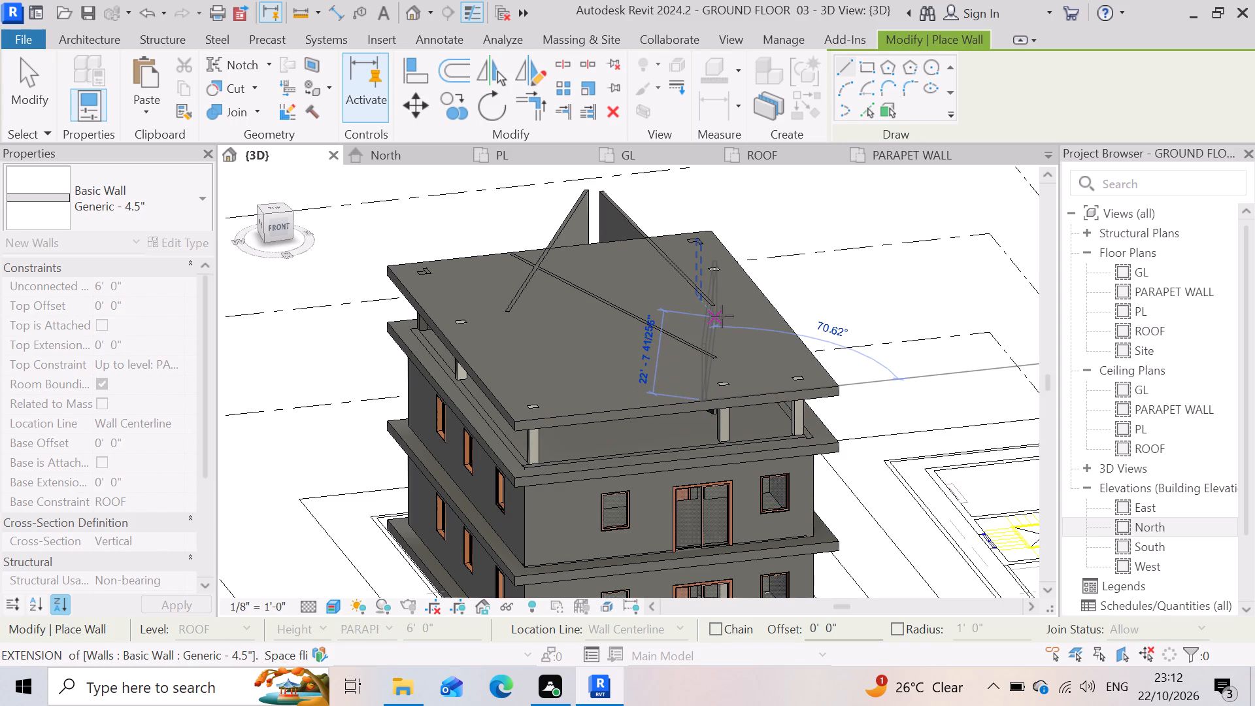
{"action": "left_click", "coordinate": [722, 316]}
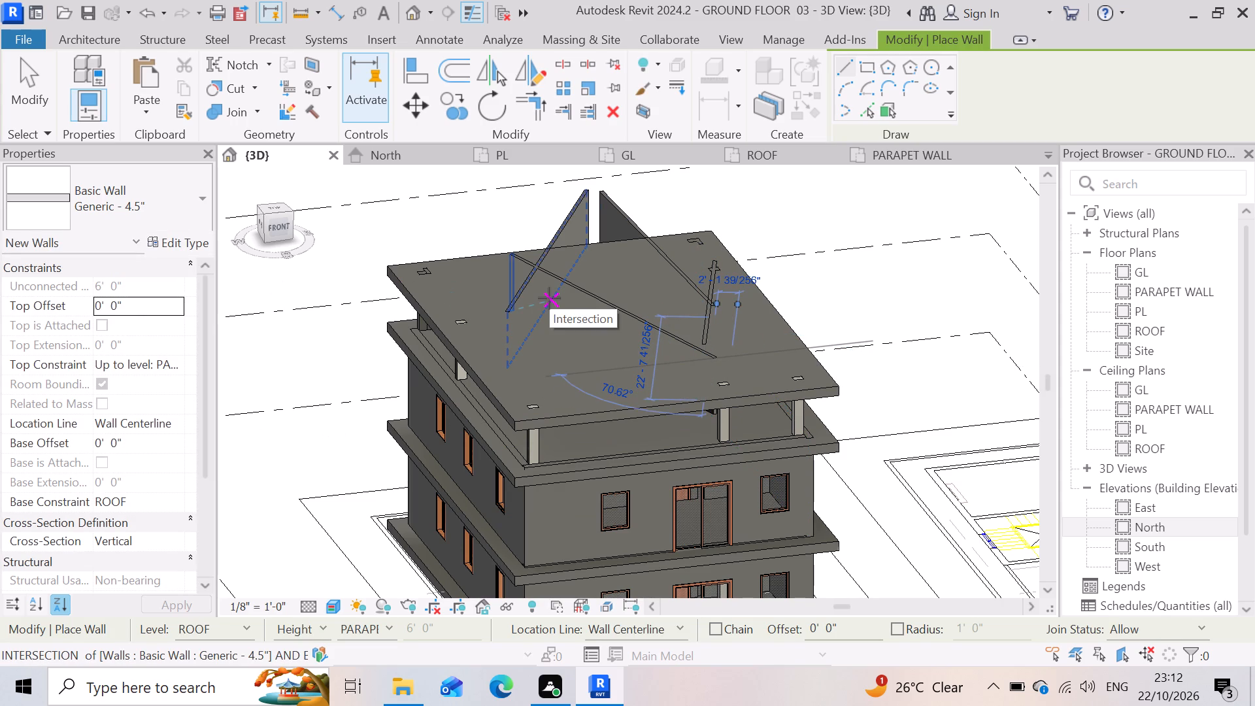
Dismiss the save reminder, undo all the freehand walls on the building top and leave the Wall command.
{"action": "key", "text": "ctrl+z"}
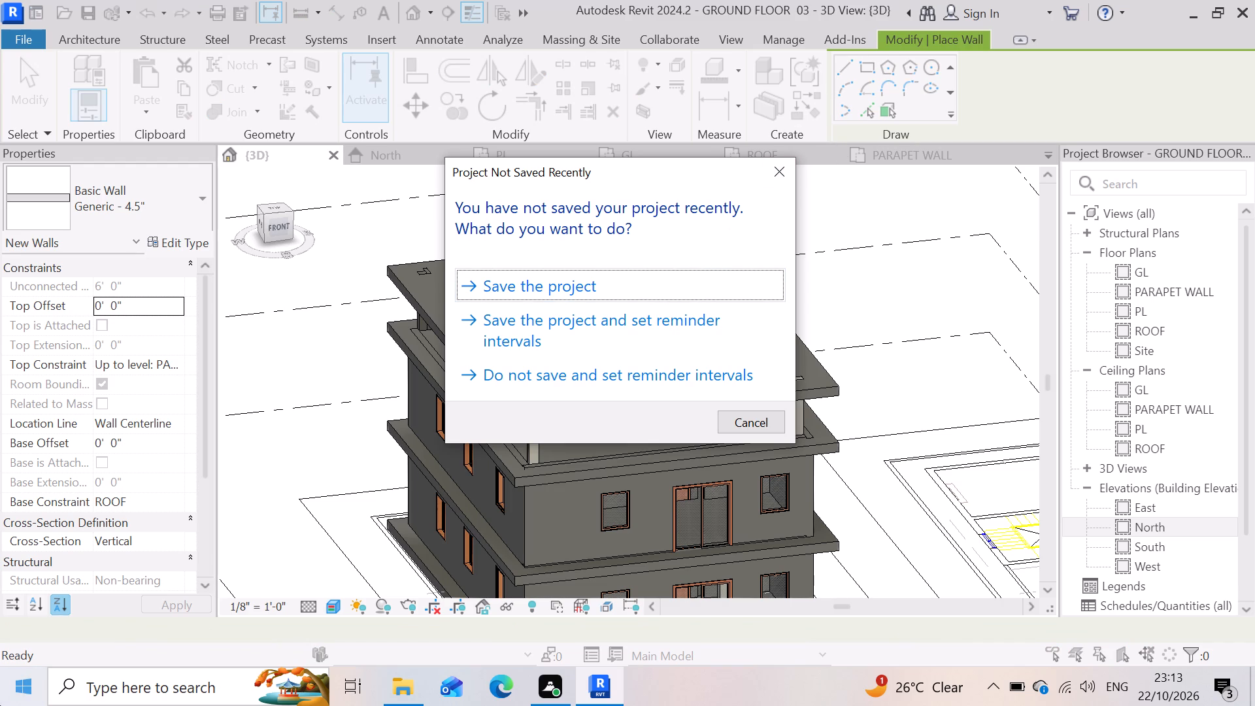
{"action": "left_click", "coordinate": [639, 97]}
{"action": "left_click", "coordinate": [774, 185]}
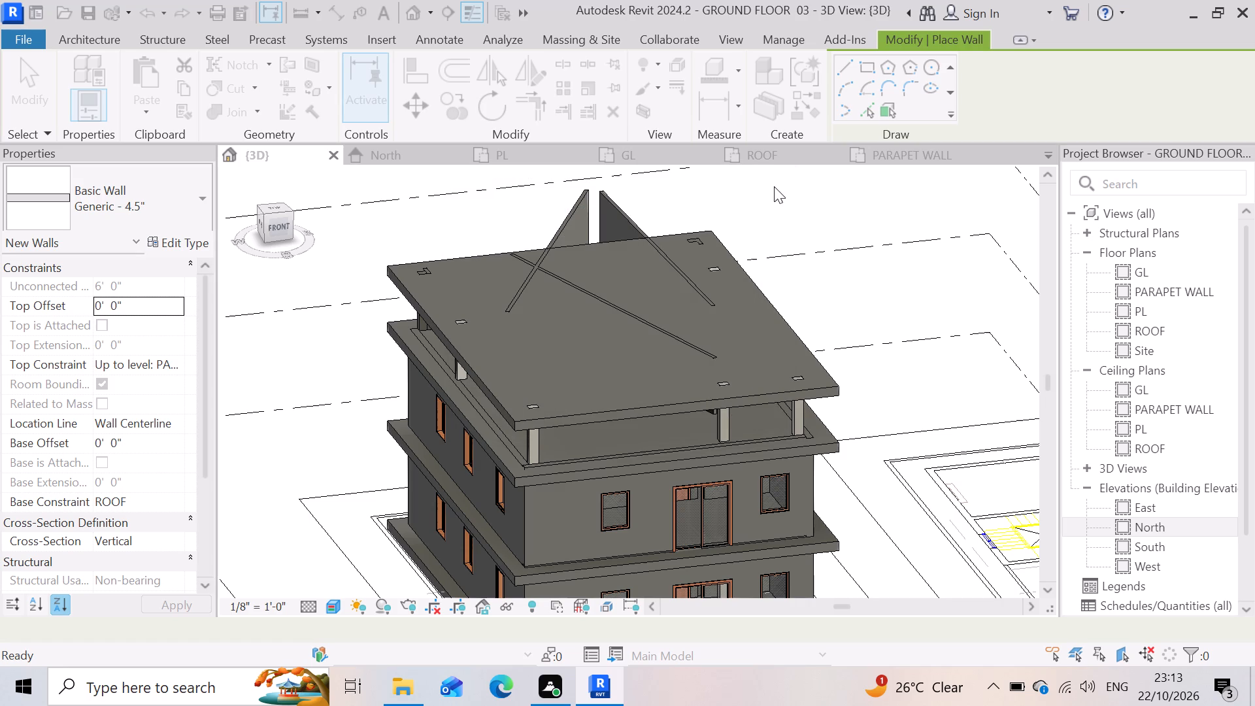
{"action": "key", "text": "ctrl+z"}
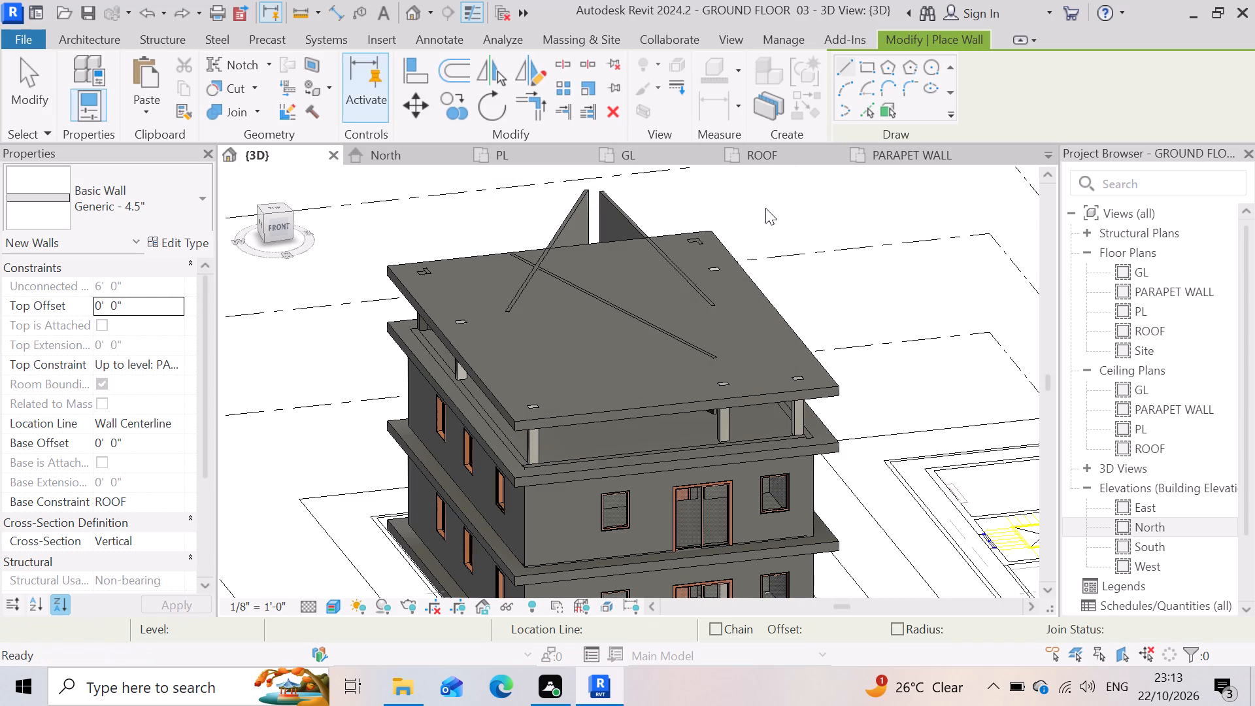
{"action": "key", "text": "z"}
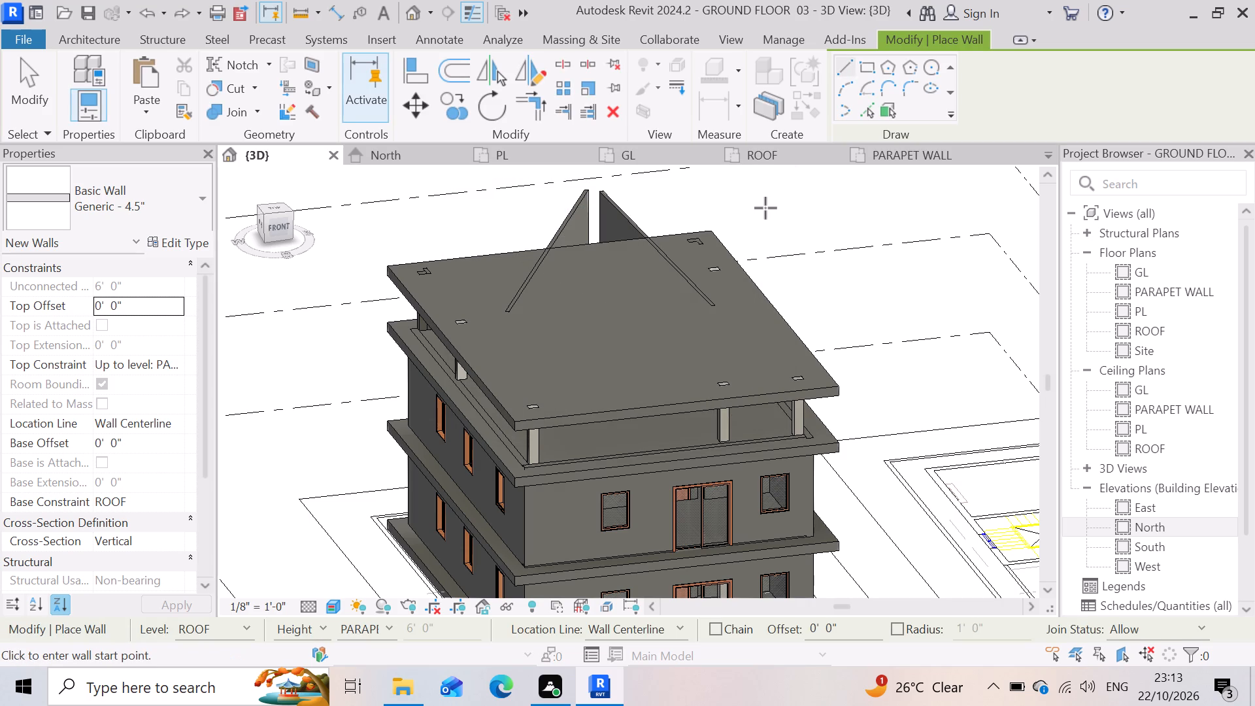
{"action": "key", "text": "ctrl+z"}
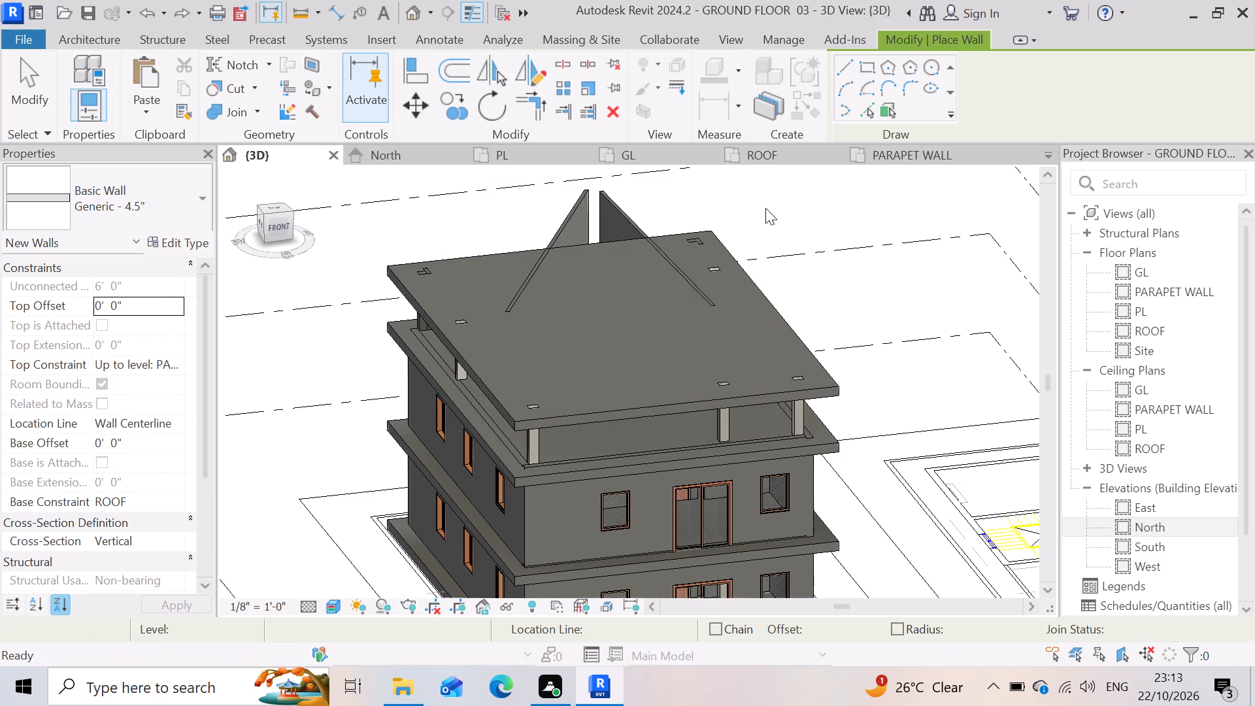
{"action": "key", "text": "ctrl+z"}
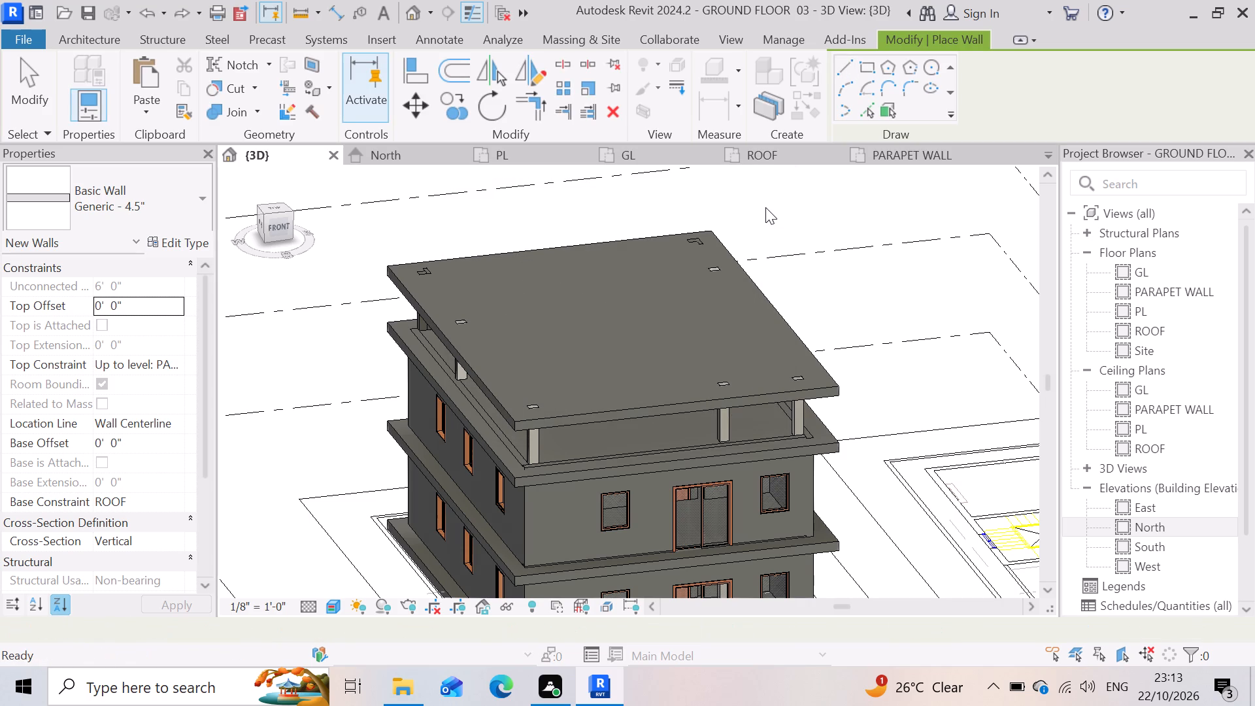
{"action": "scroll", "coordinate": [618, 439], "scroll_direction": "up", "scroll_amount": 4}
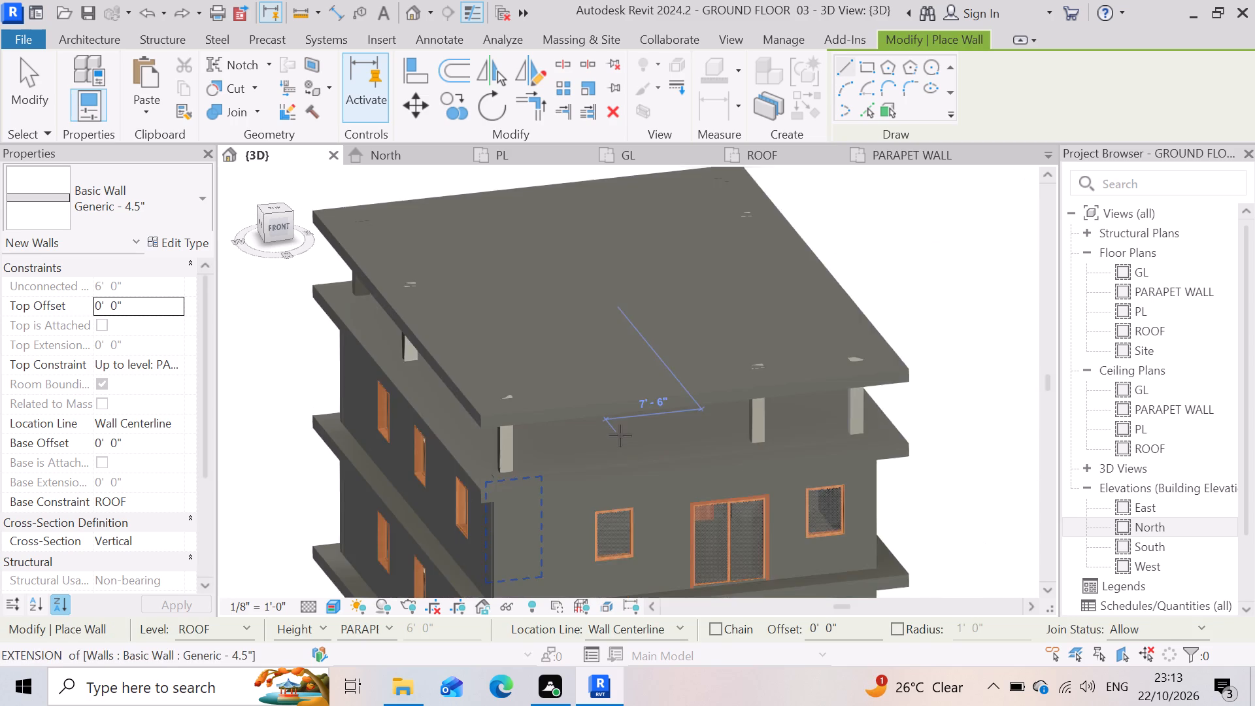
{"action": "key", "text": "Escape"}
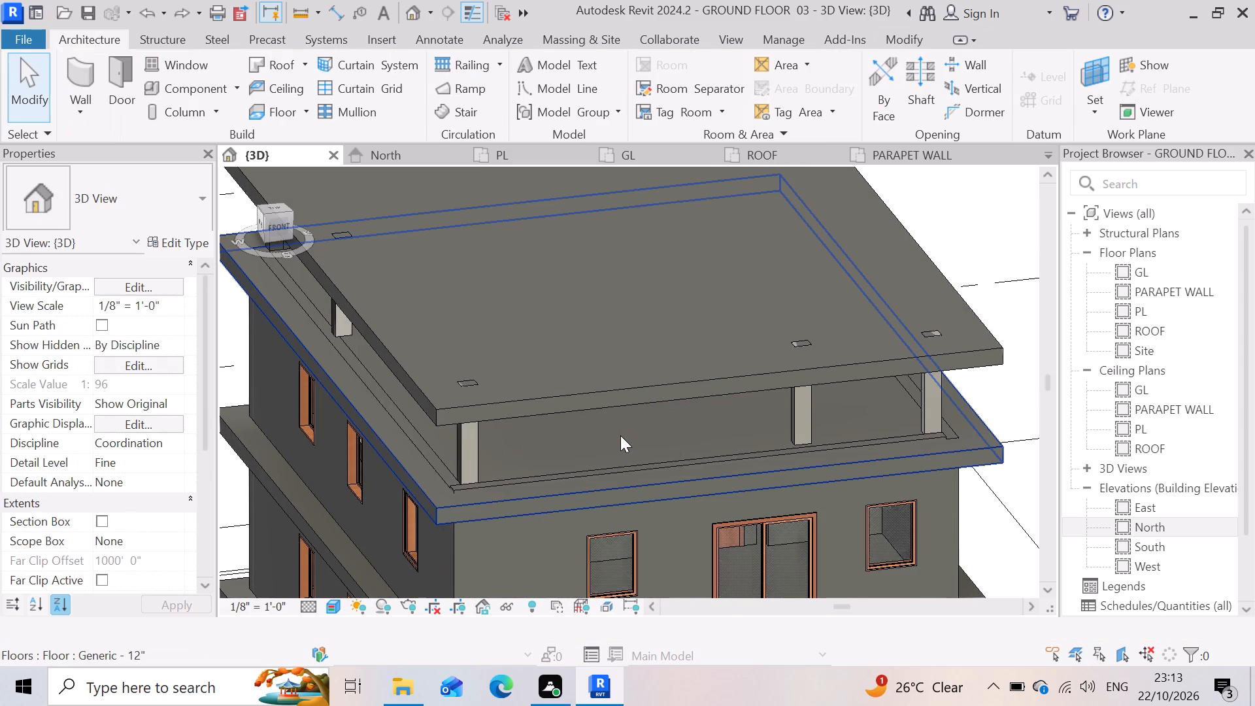
Examine the top slab's edges and the roof columns beneath it from above in the 3D view, both up close and with the whole house.
{"action": "scroll", "coordinate": [649, 372], "scroll_direction": "up", "scroll_amount": 3}
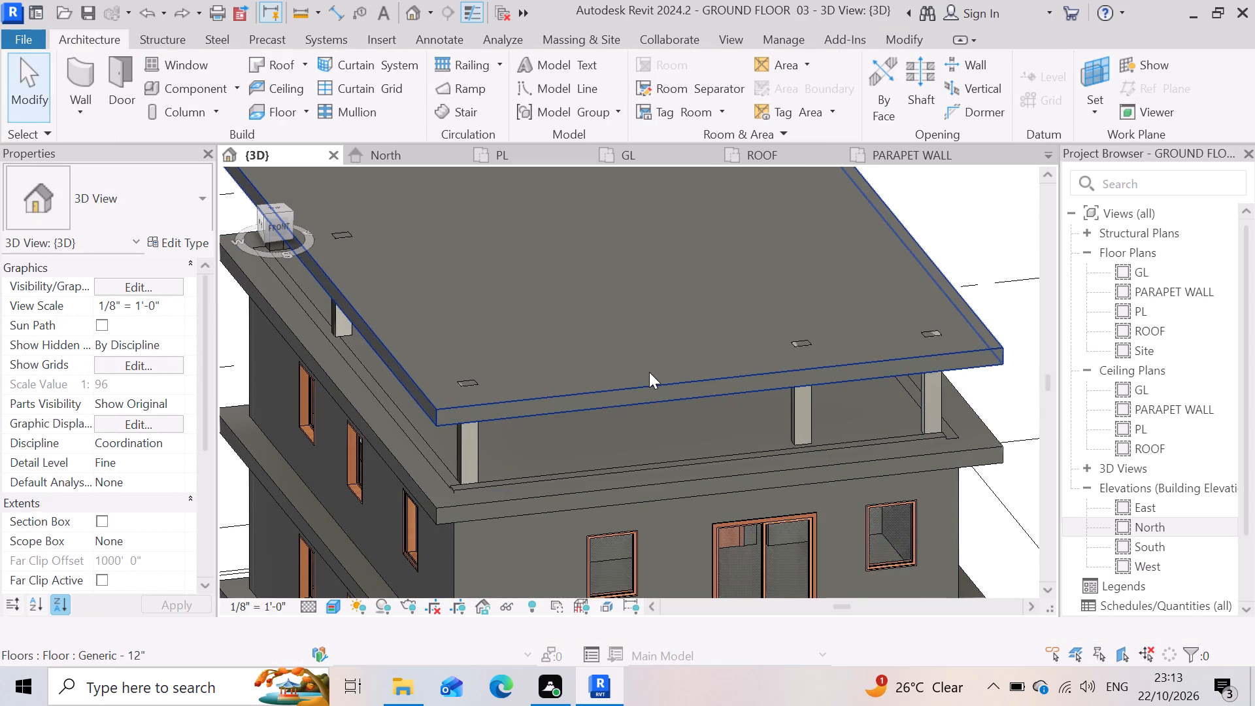
{"action": "scroll", "coordinate": [585, 452], "scroll_direction": "down", "scroll_amount": 3}
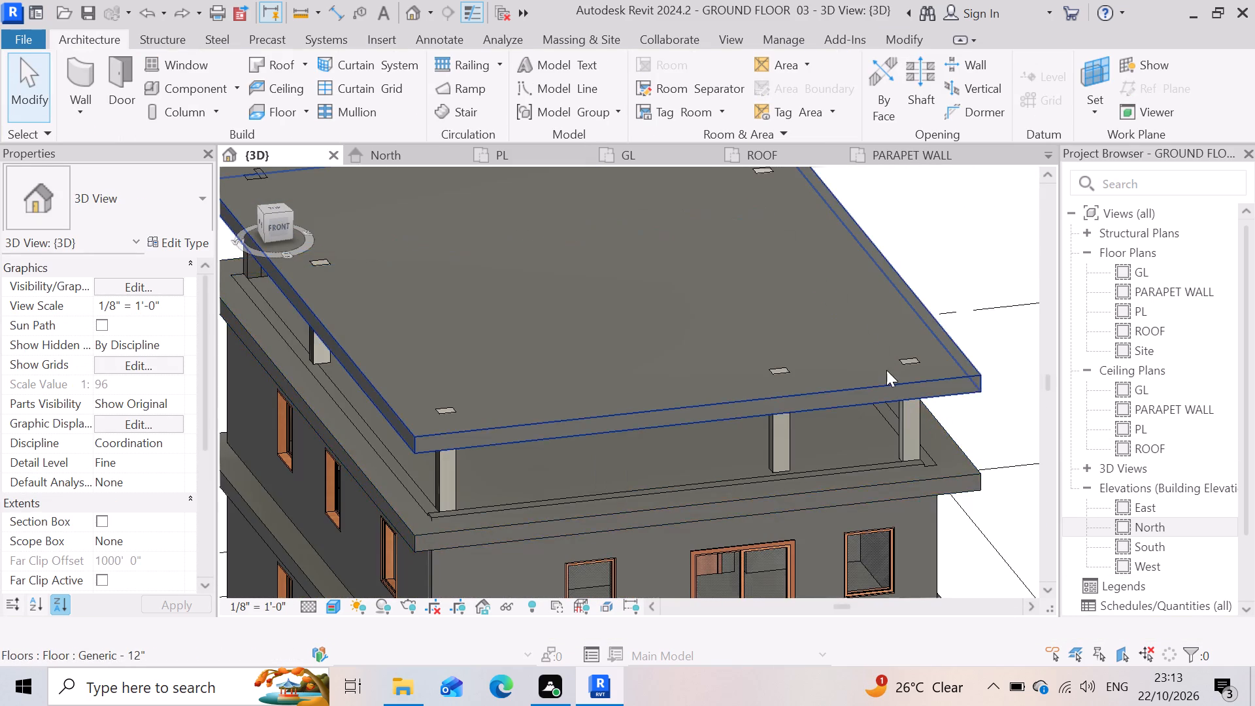
{"action": "scroll", "coordinate": [886, 369], "scroll_direction": "up", "scroll_amount": 3}
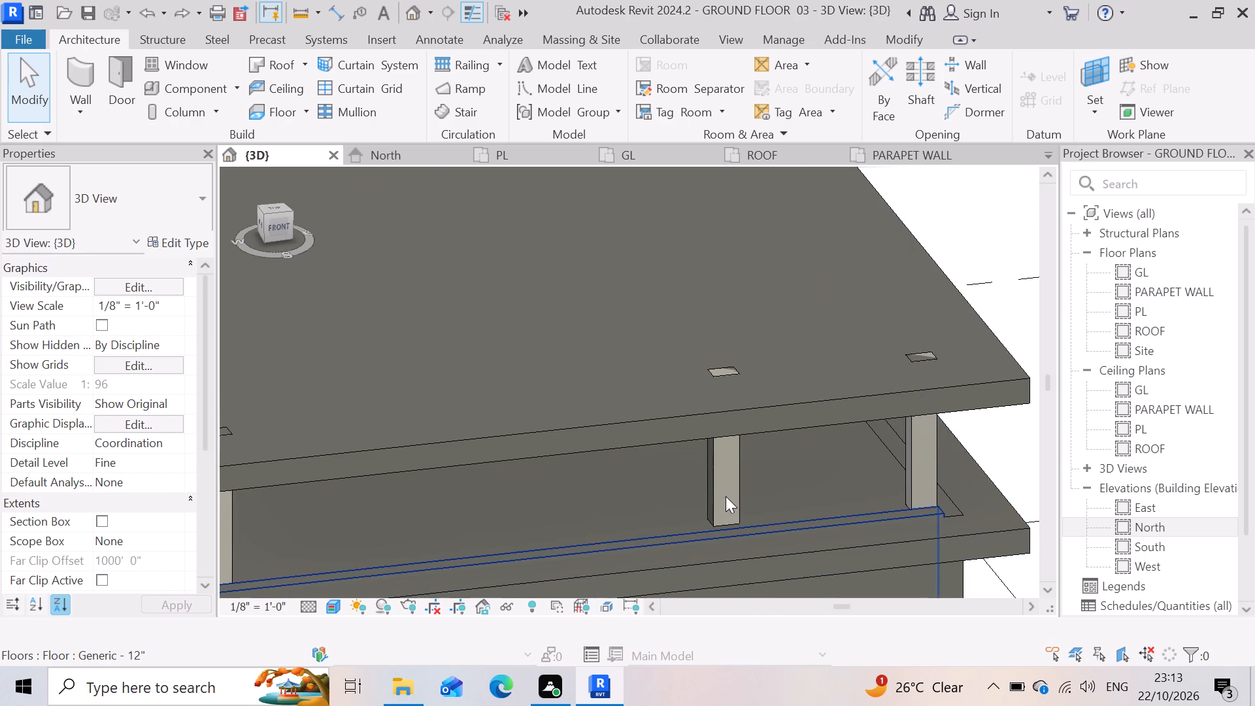
{"action": "scroll", "coordinate": [1054, 545], "scroll_direction": "down", "scroll_amount": 4}
{"action": "scroll", "coordinate": [914, 455], "scroll_direction": "down", "scroll_amount": 4}
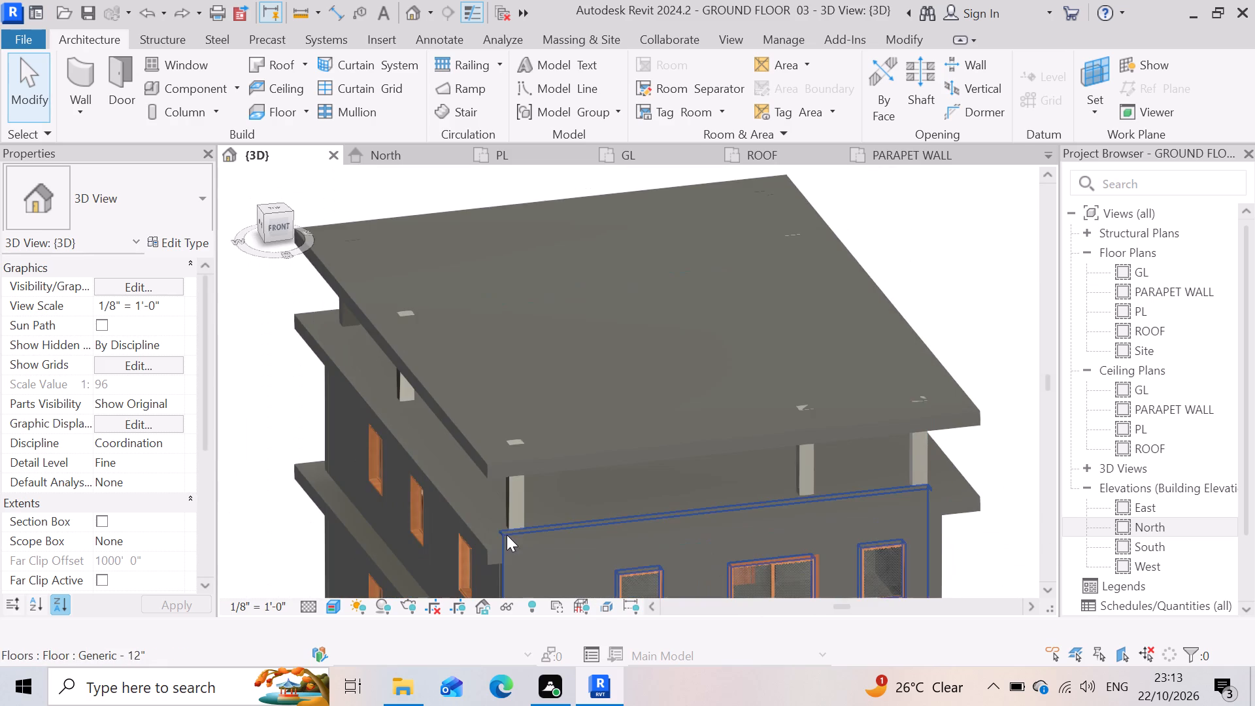
{"action": "scroll", "coordinate": [705, 444], "scroll_direction": "down", "scroll_amount": 5}
{"action": "scroll", "coordinate": [590, 441], "scroll_direction": "up", "scroll_amount": 4}
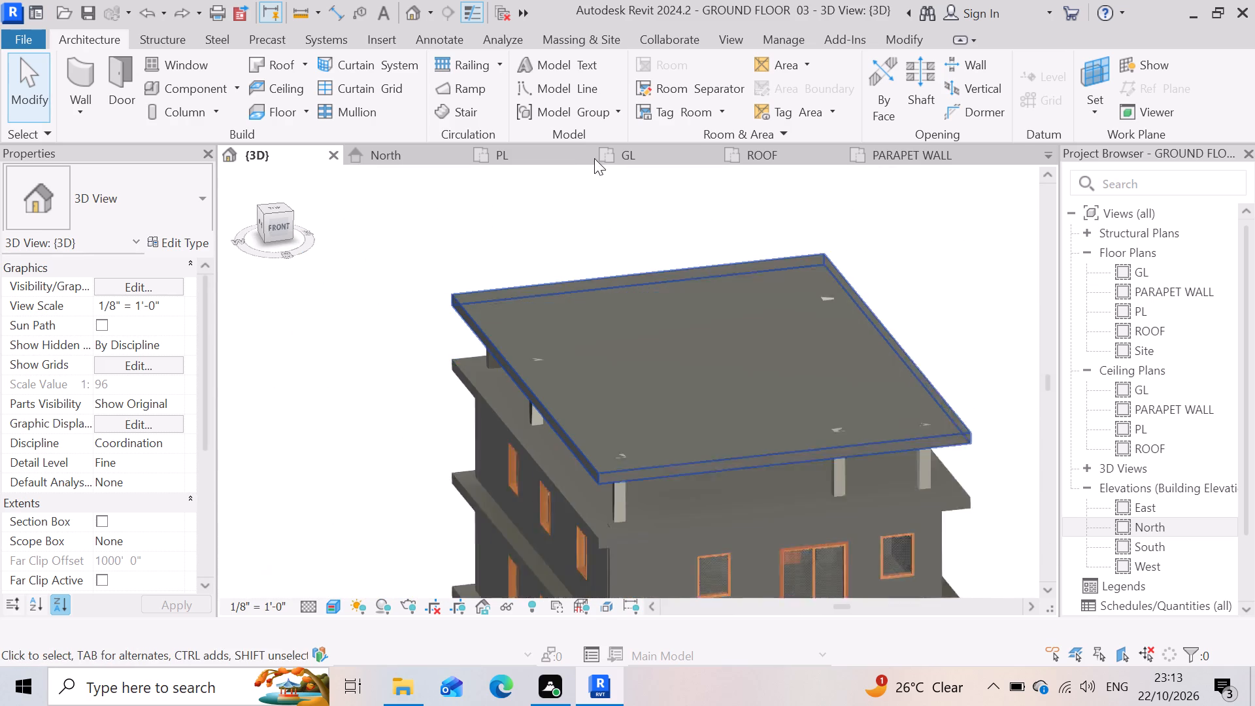
{"action": "scroll", "coordinate": [460, 371], "scroll_direction": "up", "scroll_amount": 4}
{"action": "scroll", "coordinate": [597, 326], "scroll_direction": "down", "scroll_amount": 4}
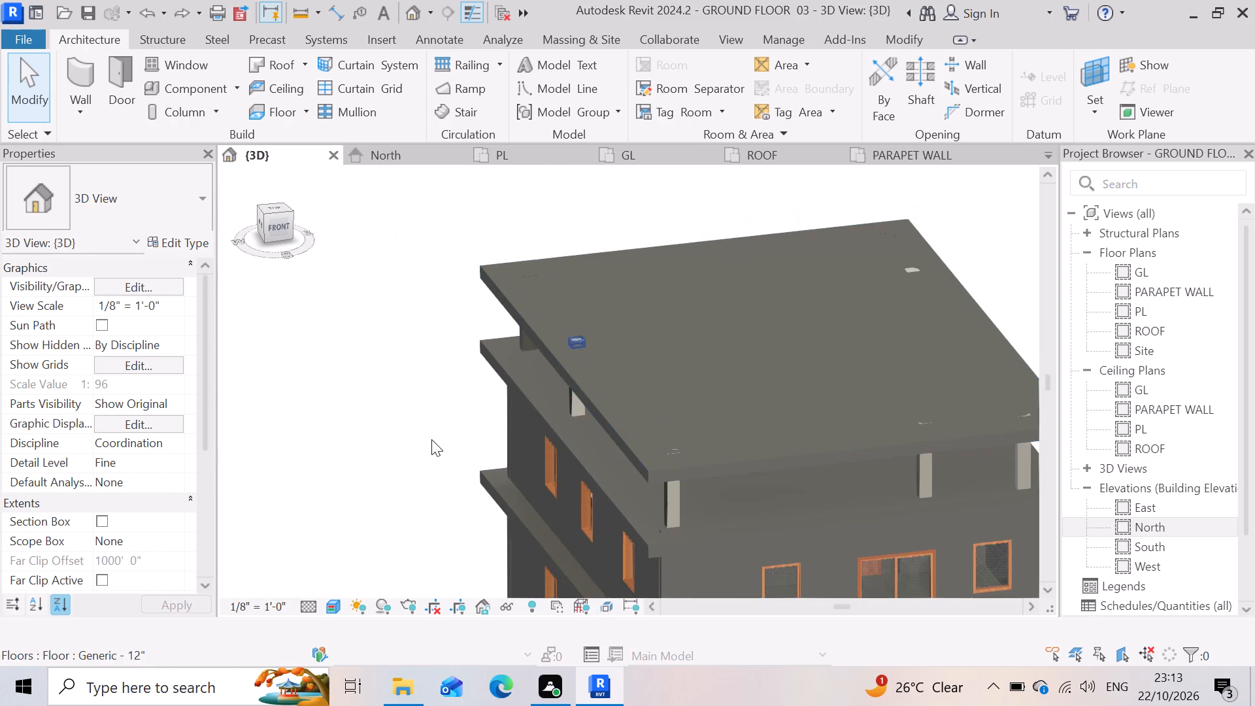
{"action": "scroll", "coordinate": [725, 450], "scroll_direction": "down", "scroll_amount": 6}
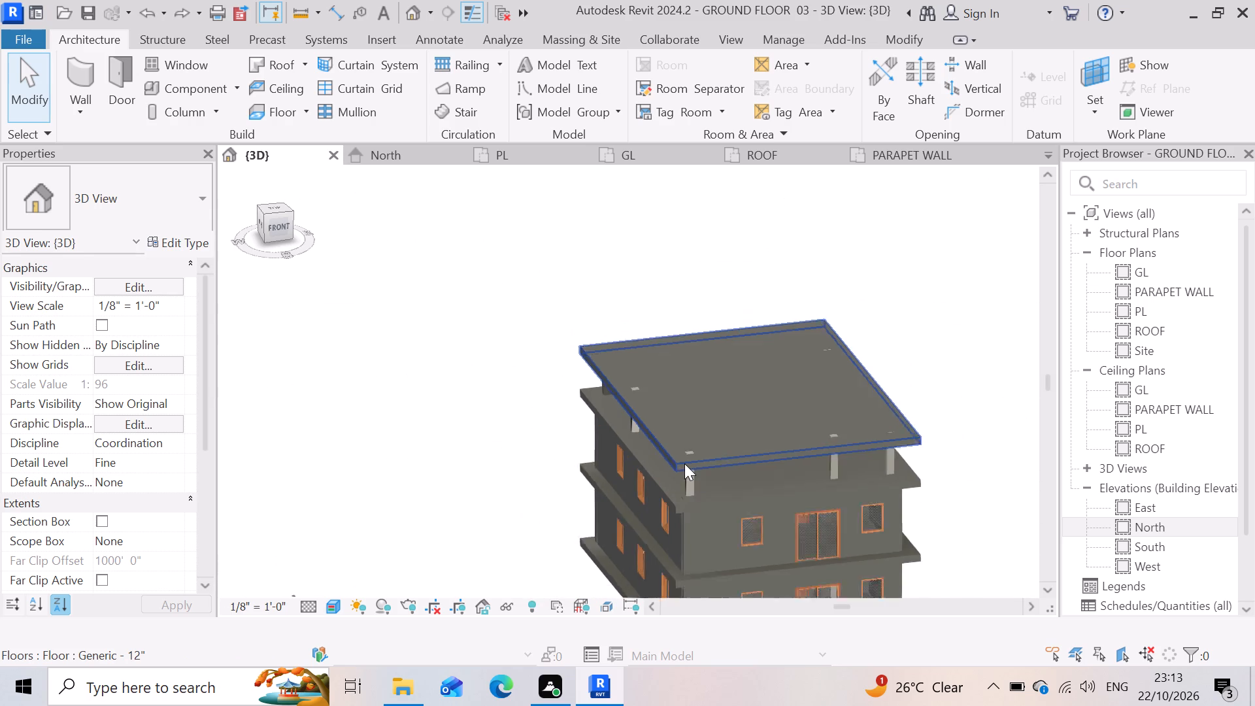
{"action": "scroll", "coordinate": [684, 463], "scroll_direction": "down", "scroll_amount": 1}
{"action": "scroll", "coordinate": [712, 560], "scroll_direction": "up", "scroll_amount": 7}
{"action": "scroll", "coordinate": [692, 511], "scroll_direction": "up", "scroll_amount": 4}
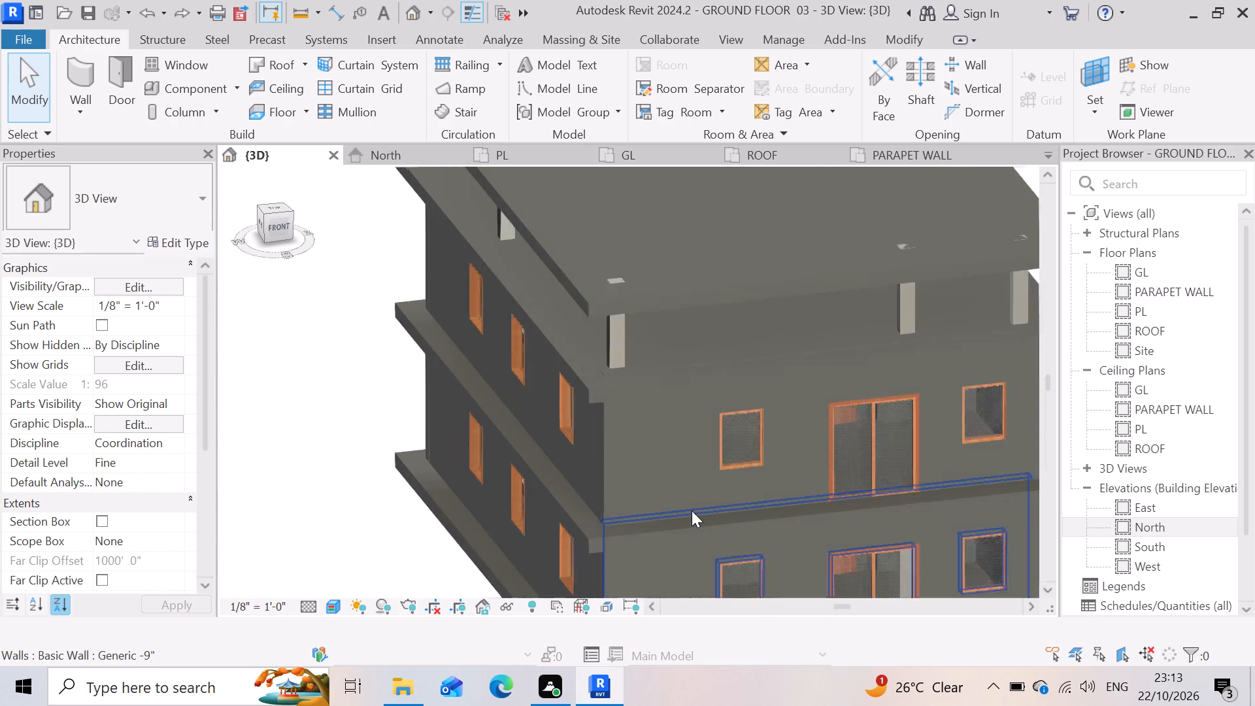
{"action": "scroll", "coordinate": [650, 507], "scroll_direction": "down", "scroll_amount": 7}
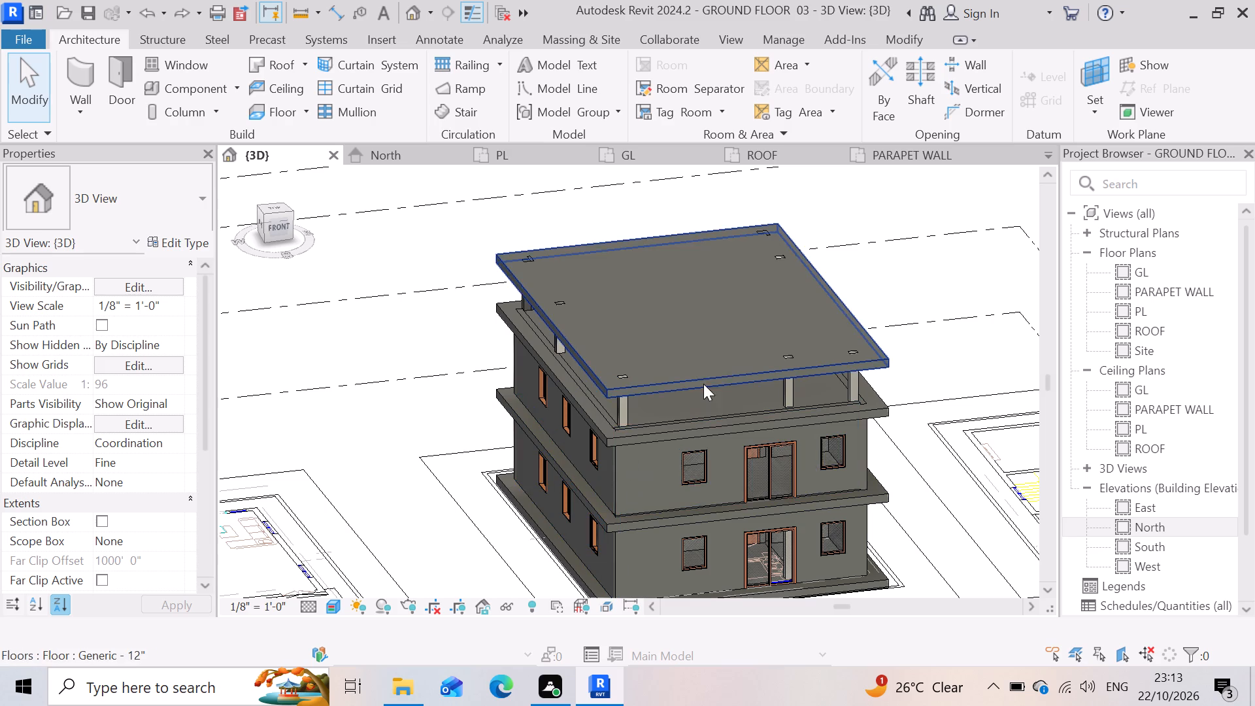
{"action": "scroll", "coordinate": [543, 405], "scroll_direction": "down", "scroll_amount": 1}
Orbit the 3D view to a low corner angle and examine the gap between the roof and top slabs, the columns and the facades.
{"action": "middle_click_drag", "start_coordinate": [619, 533], "coordinate": [635, 498], "text": "shift"}
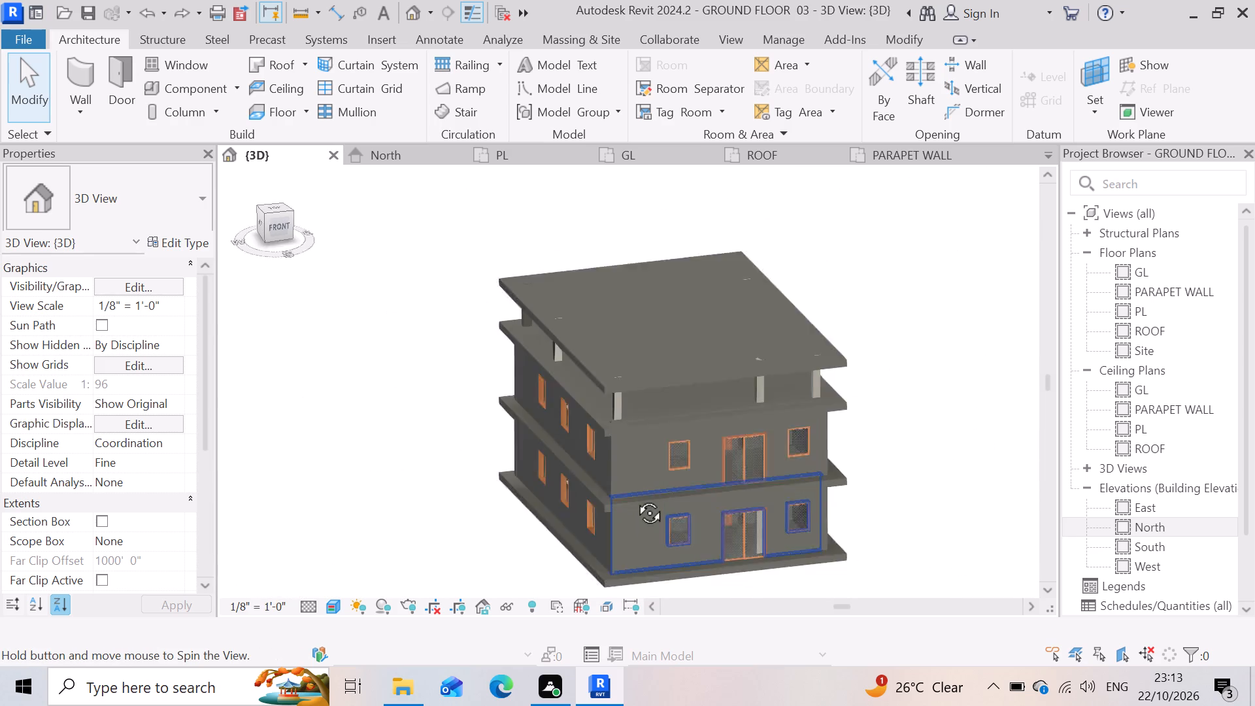
{"action": "middle_click_drag", "start_coordinate": [635, 498], "coordinate": [654, 450], "text": "shift"}
{"action": "middle_click", "coordinate": [658, 447], "text": "shift"}
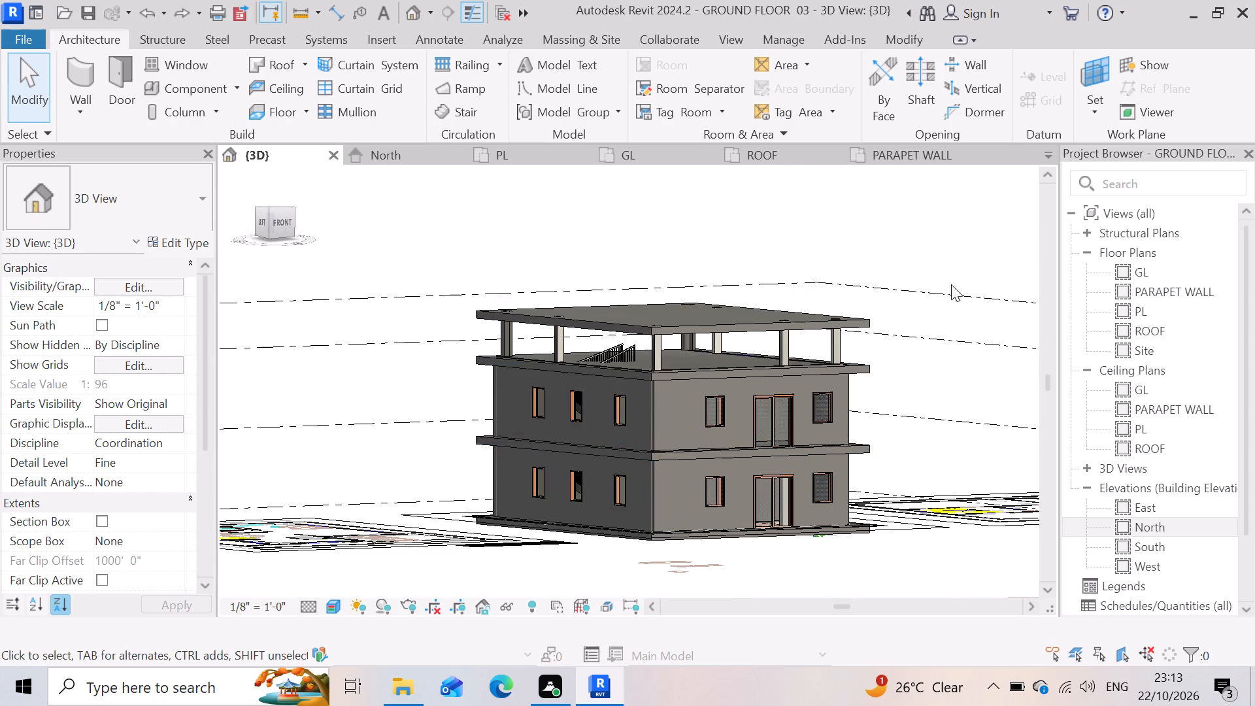
{"action": "scroll", "coordinate": [933, 288], "scroll_direction": "up", "scroll_amount": 1}
{"action": "scroll", "coordinate": [733, 368], "scroll_direction": "up", "scroll_amount": 2}
{"action": "scroll", "coordinate": [854, 337], "scroll_direction": "down", "scroll_amount": 2}
{"action": "scroll", "coordinate": [782, 509], "scroll_direction": "up", "scroll_amount": 2}
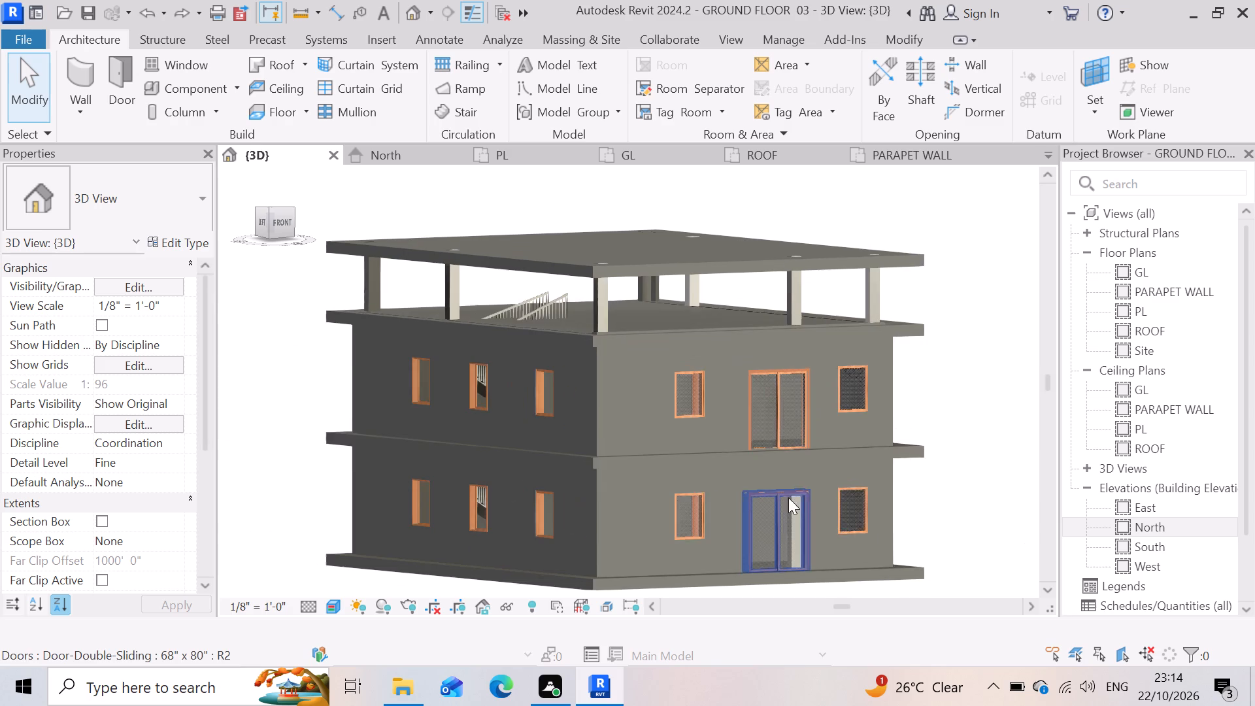
Draw two freehand Generic - 4.5" walls from ROOF up to PARAPET WALL across the building top, the first about 77' 6" long.
{"action": "scroll", "coordinate": [509, 497], "scroll_direction": "up", "scroll_amount": 2}
{"action": "scroll", "coordinate": [518, 477], "scroll_direction": "down", "scroll_amount": 2}
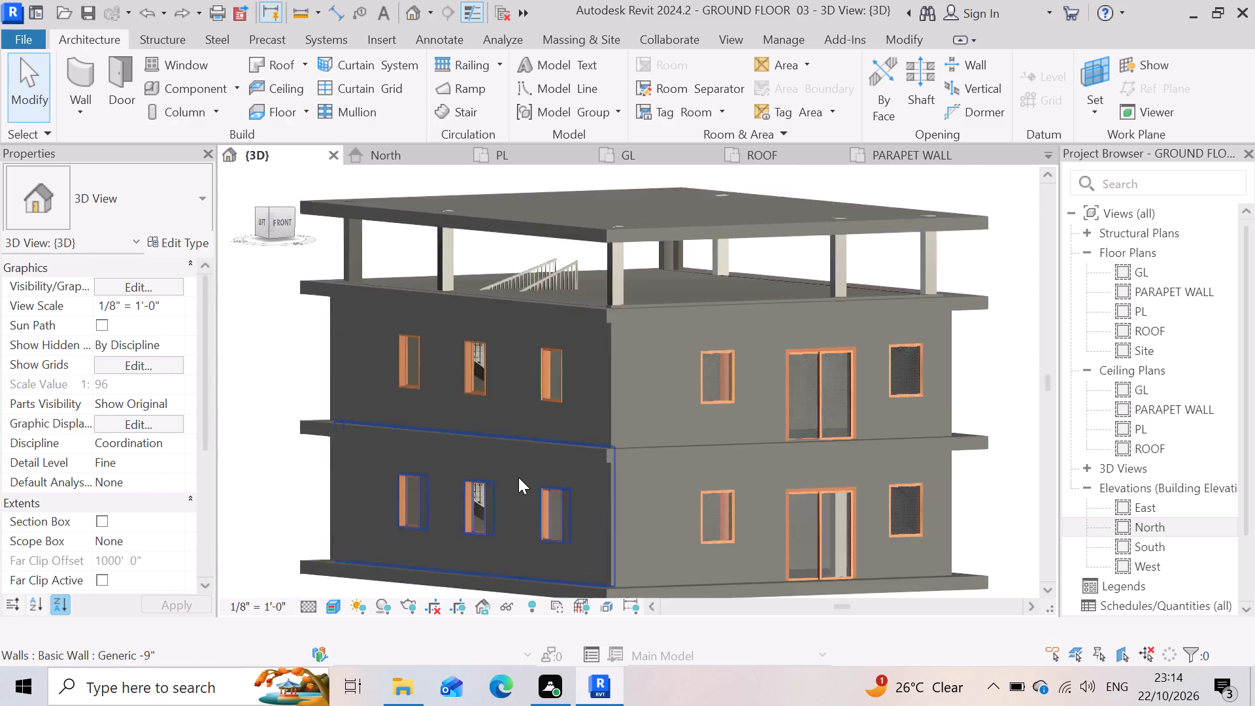
{"action": "scroll", "coordinate": [518, 477], "scroll_direction": "down", "scroll_amount": 4}
{"action": "scroll", "coordinate": [564, 362], "scroll_direction": "up", "scroll_amount": 3}
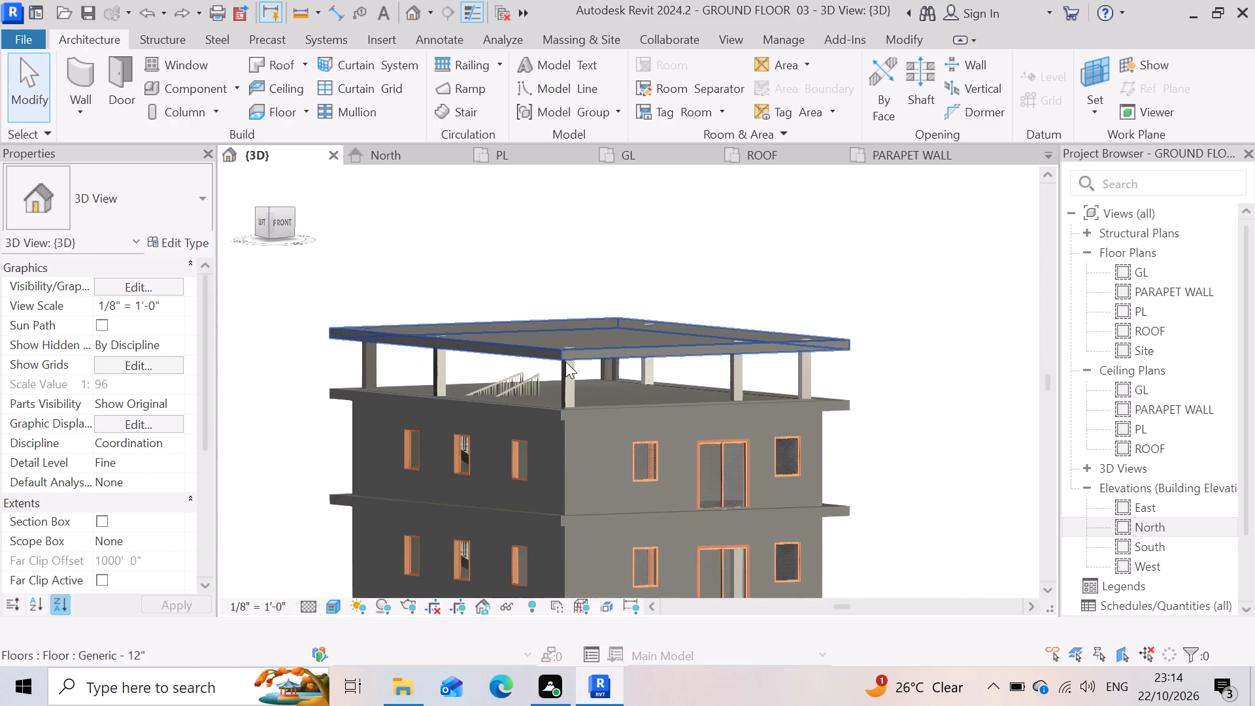
{"action": "scroll", "coordinate": [565, 361], "scroll_direction": "up", "scroll_amount": 3}
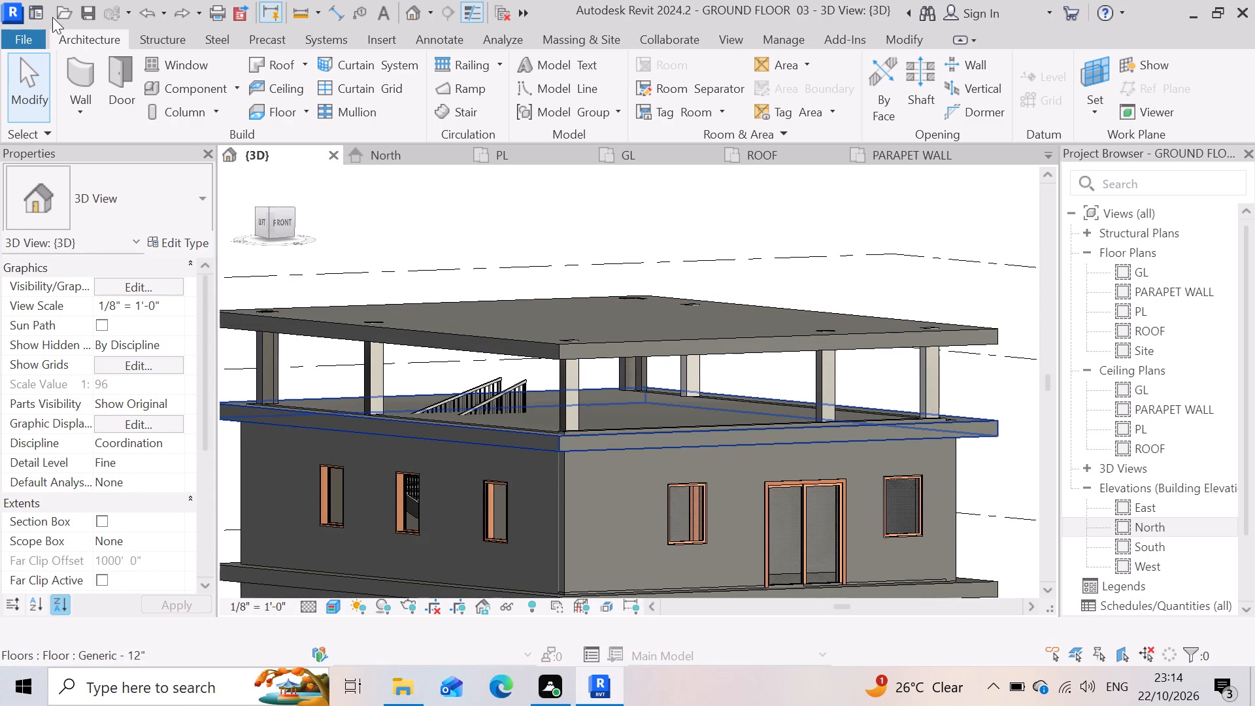
{"action": "left_click", "coordinate": [88, 80]}
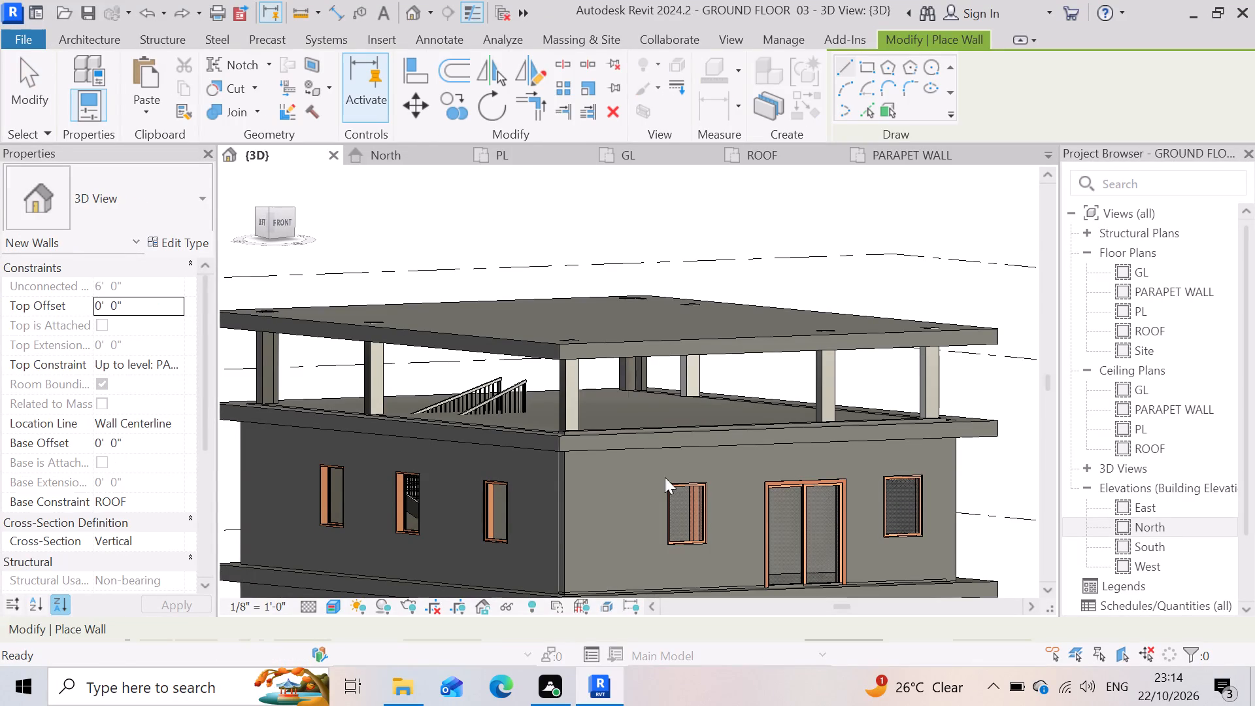
{"action": "left_click", "coordinate": [575, 353]}
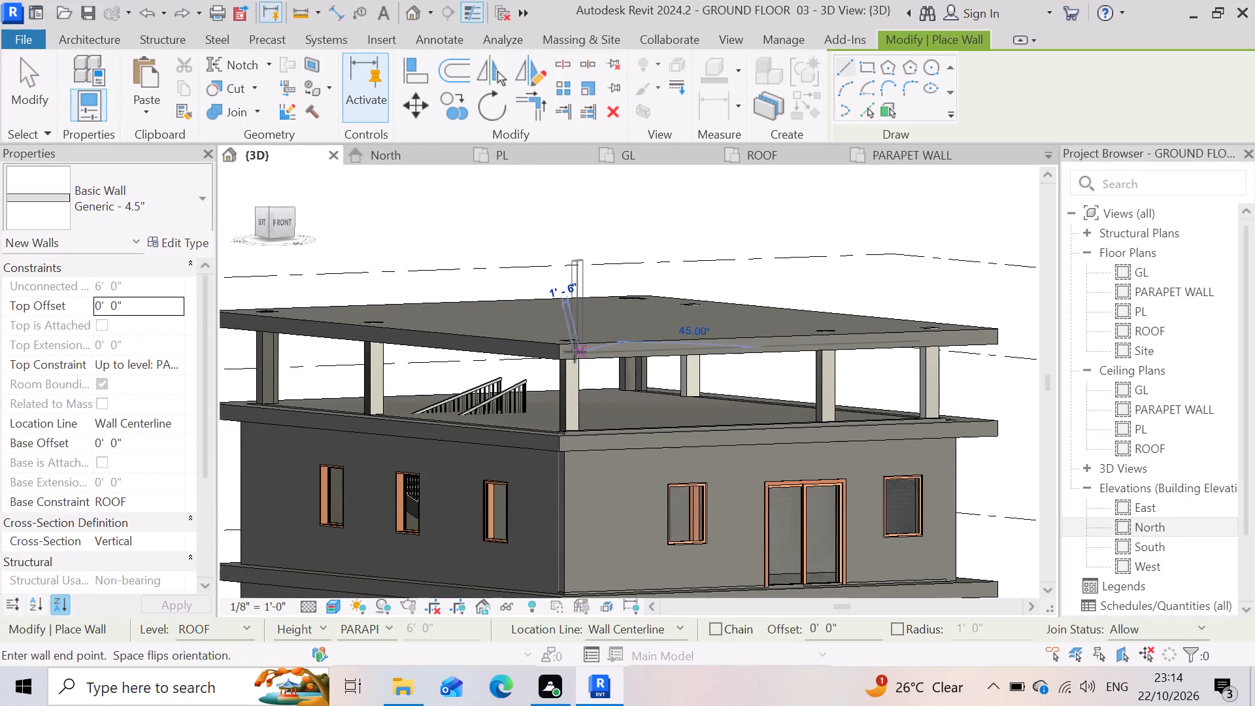
{"action": "left_click", "coordinate": [834, 420]}
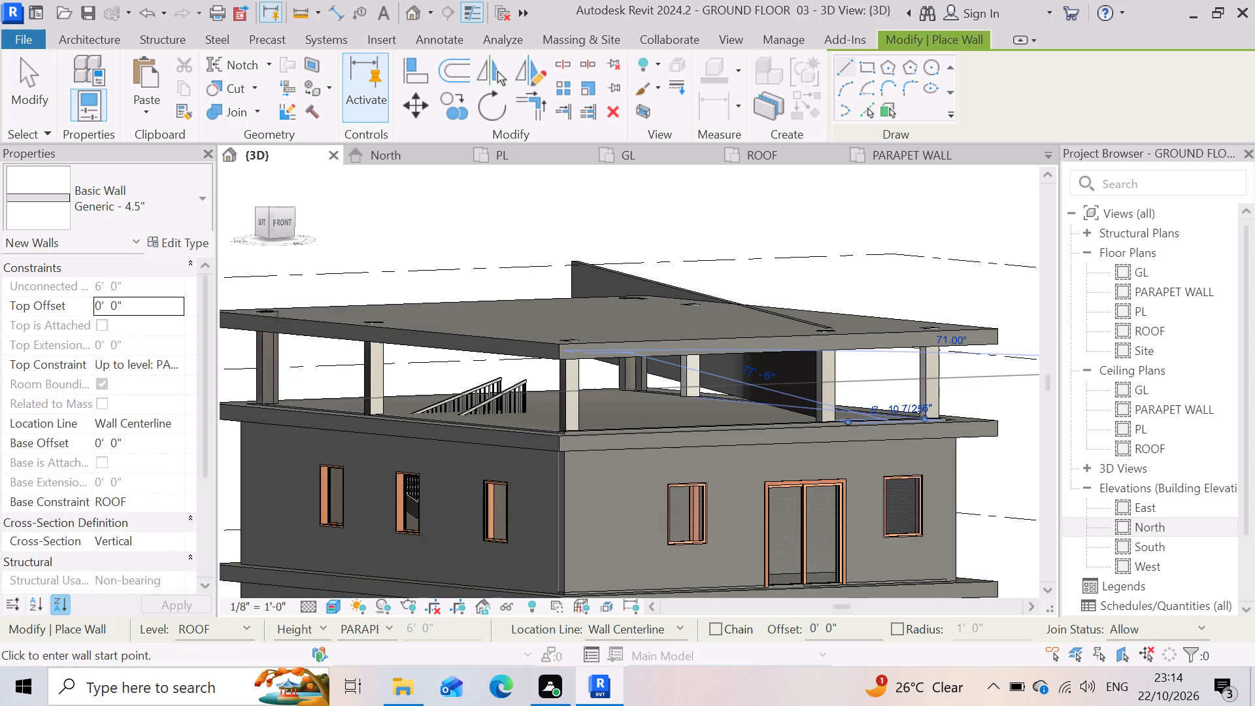
{"action": "left_click", "coordinate": [235, 318]}
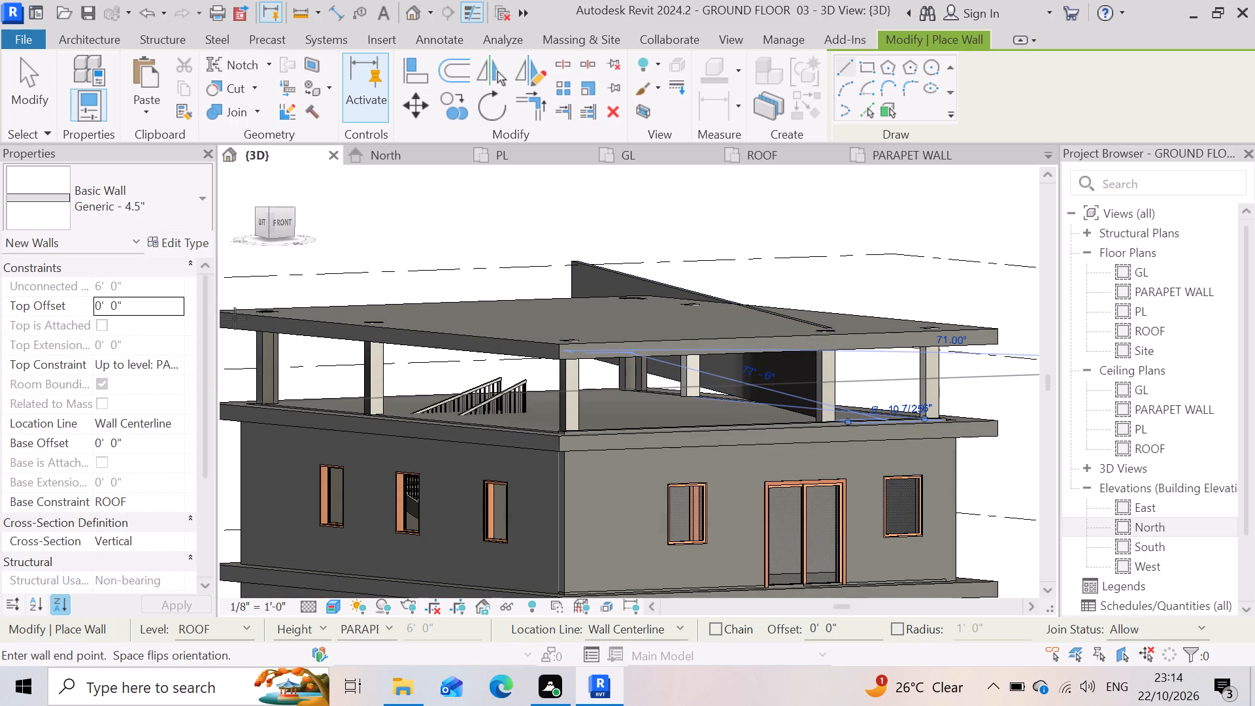
{"action": "left_click", "coordinate": [571, 429]}
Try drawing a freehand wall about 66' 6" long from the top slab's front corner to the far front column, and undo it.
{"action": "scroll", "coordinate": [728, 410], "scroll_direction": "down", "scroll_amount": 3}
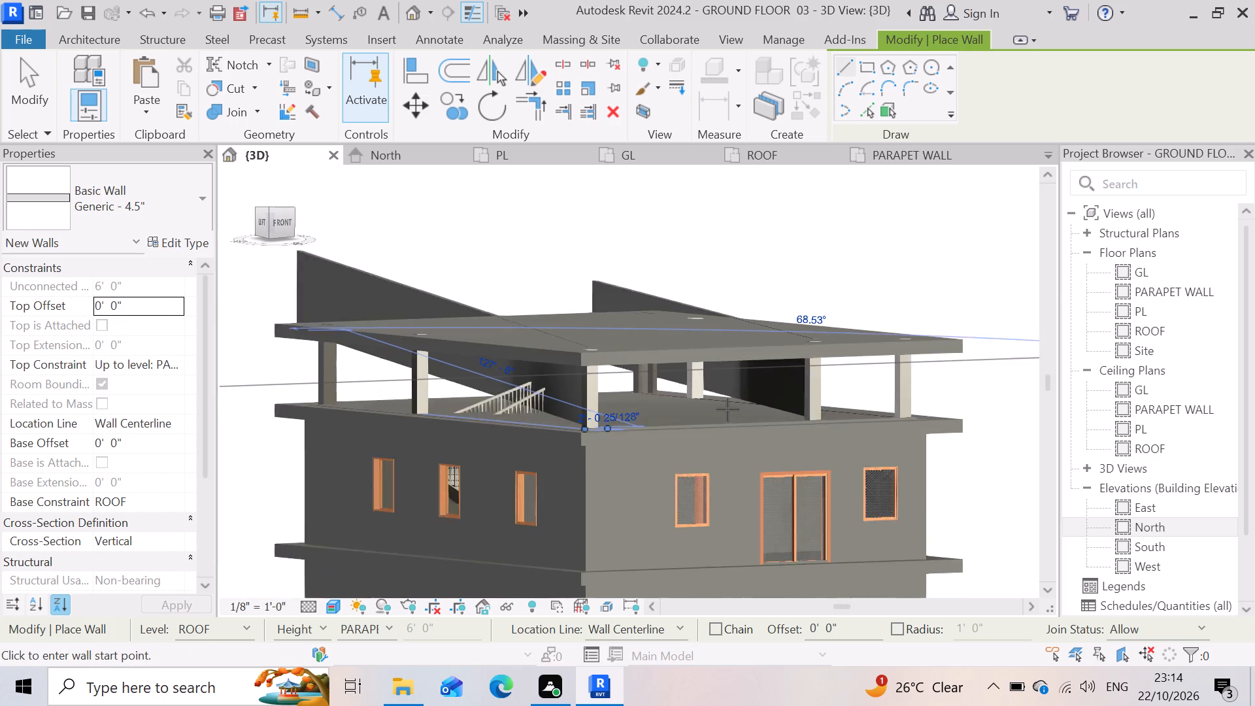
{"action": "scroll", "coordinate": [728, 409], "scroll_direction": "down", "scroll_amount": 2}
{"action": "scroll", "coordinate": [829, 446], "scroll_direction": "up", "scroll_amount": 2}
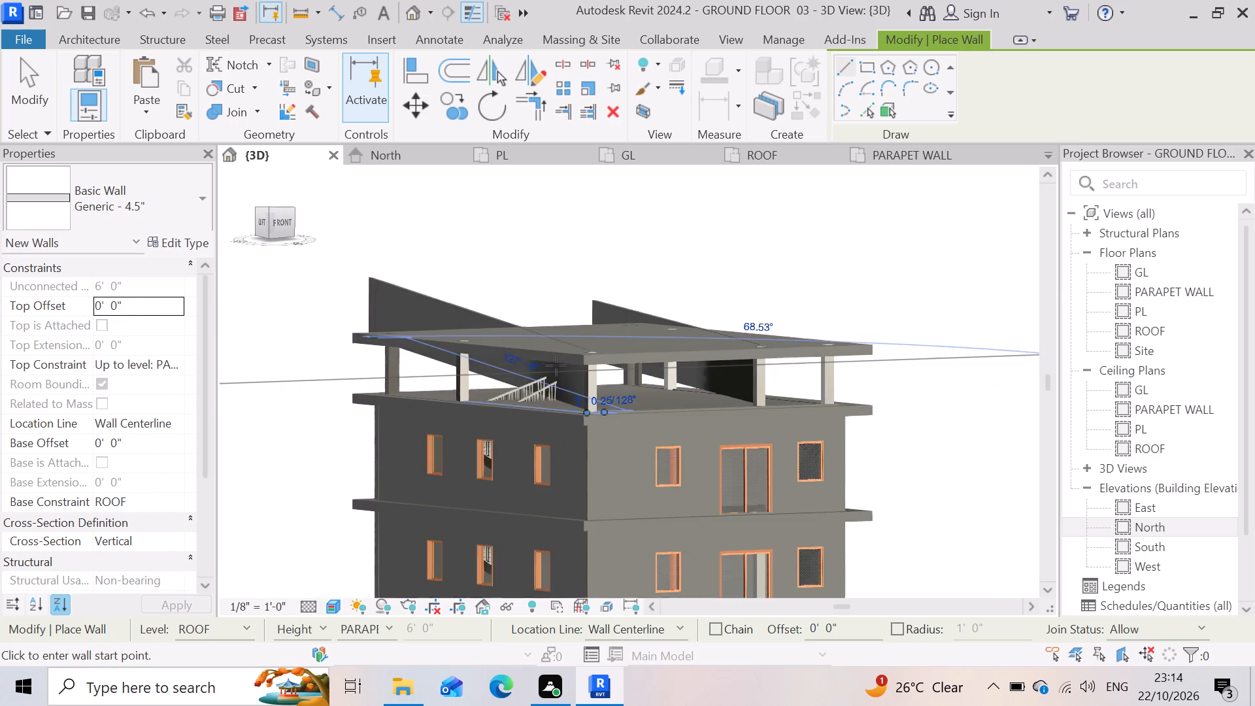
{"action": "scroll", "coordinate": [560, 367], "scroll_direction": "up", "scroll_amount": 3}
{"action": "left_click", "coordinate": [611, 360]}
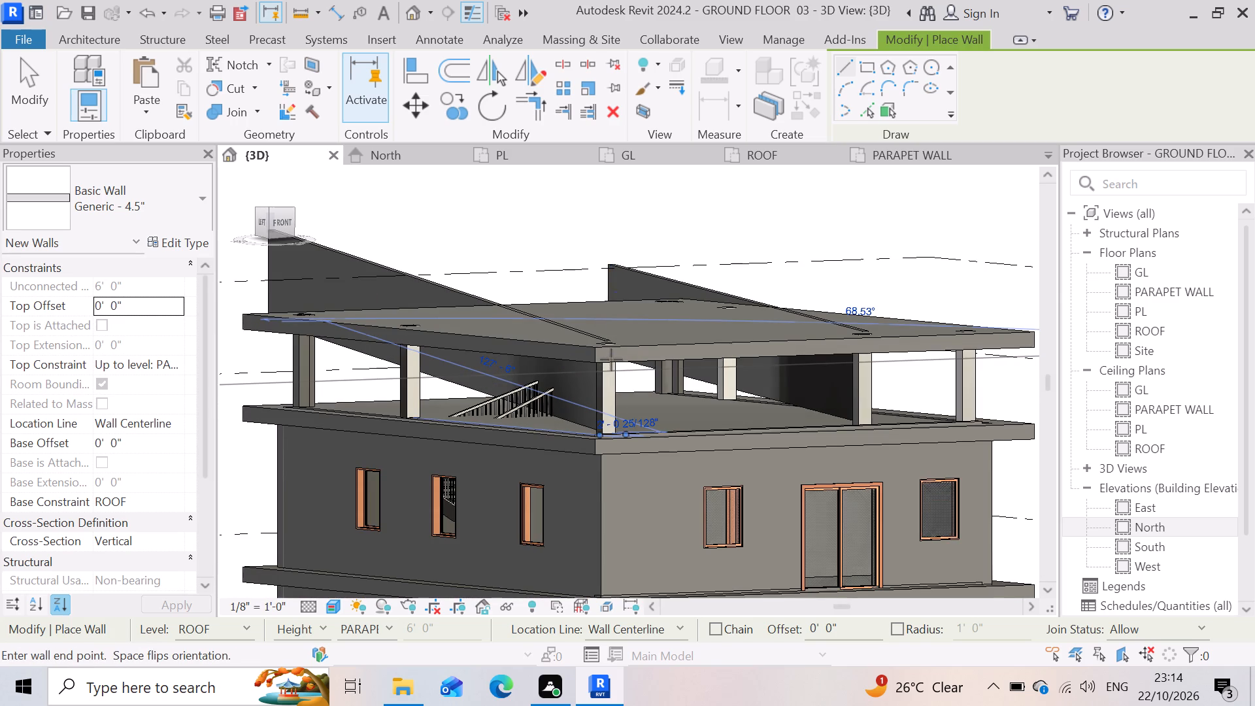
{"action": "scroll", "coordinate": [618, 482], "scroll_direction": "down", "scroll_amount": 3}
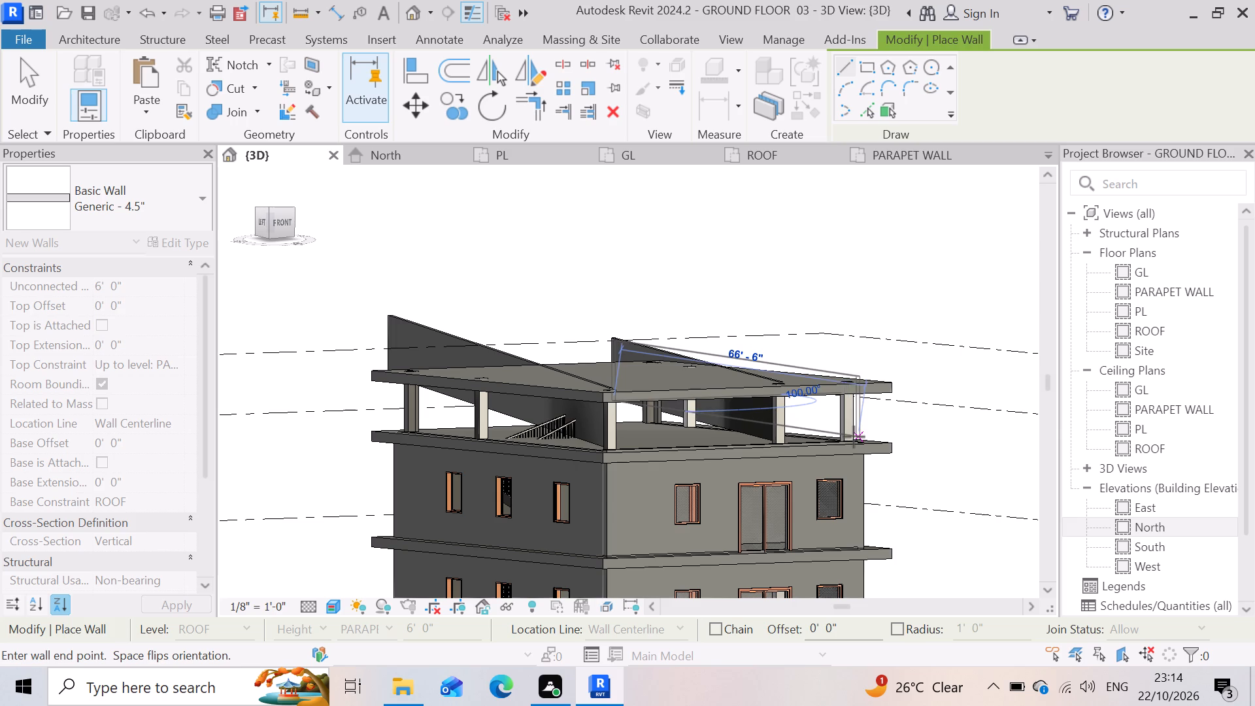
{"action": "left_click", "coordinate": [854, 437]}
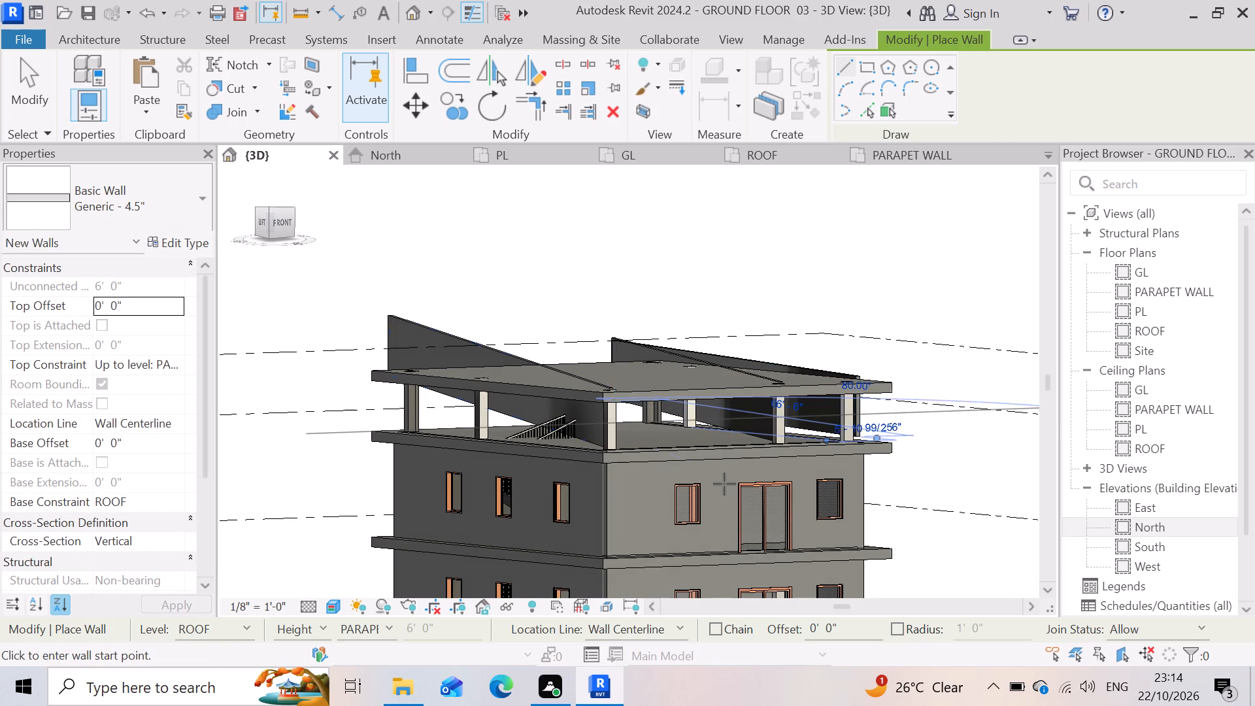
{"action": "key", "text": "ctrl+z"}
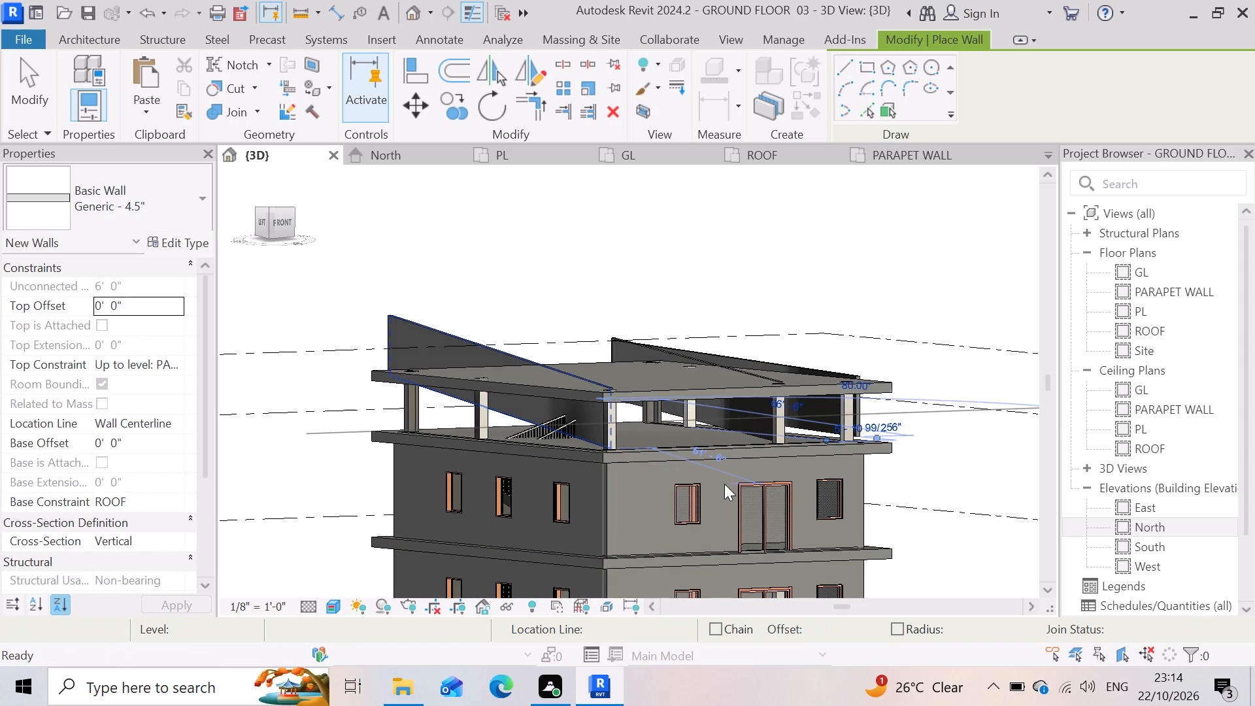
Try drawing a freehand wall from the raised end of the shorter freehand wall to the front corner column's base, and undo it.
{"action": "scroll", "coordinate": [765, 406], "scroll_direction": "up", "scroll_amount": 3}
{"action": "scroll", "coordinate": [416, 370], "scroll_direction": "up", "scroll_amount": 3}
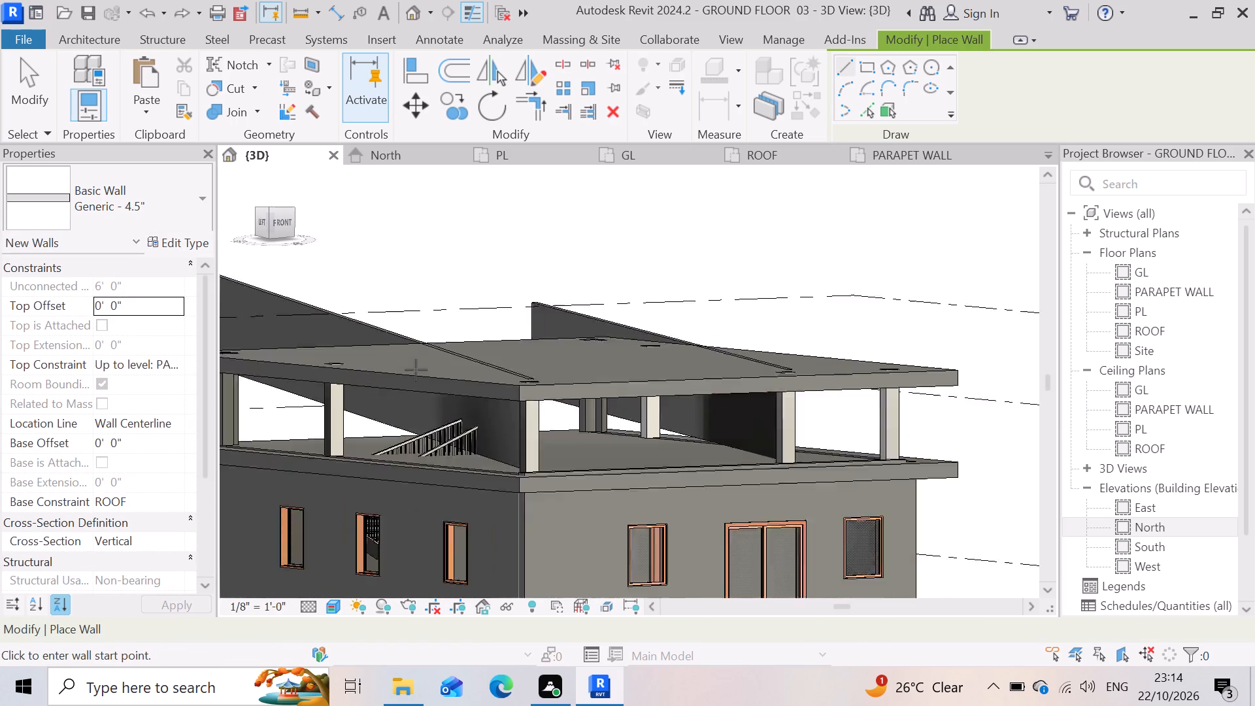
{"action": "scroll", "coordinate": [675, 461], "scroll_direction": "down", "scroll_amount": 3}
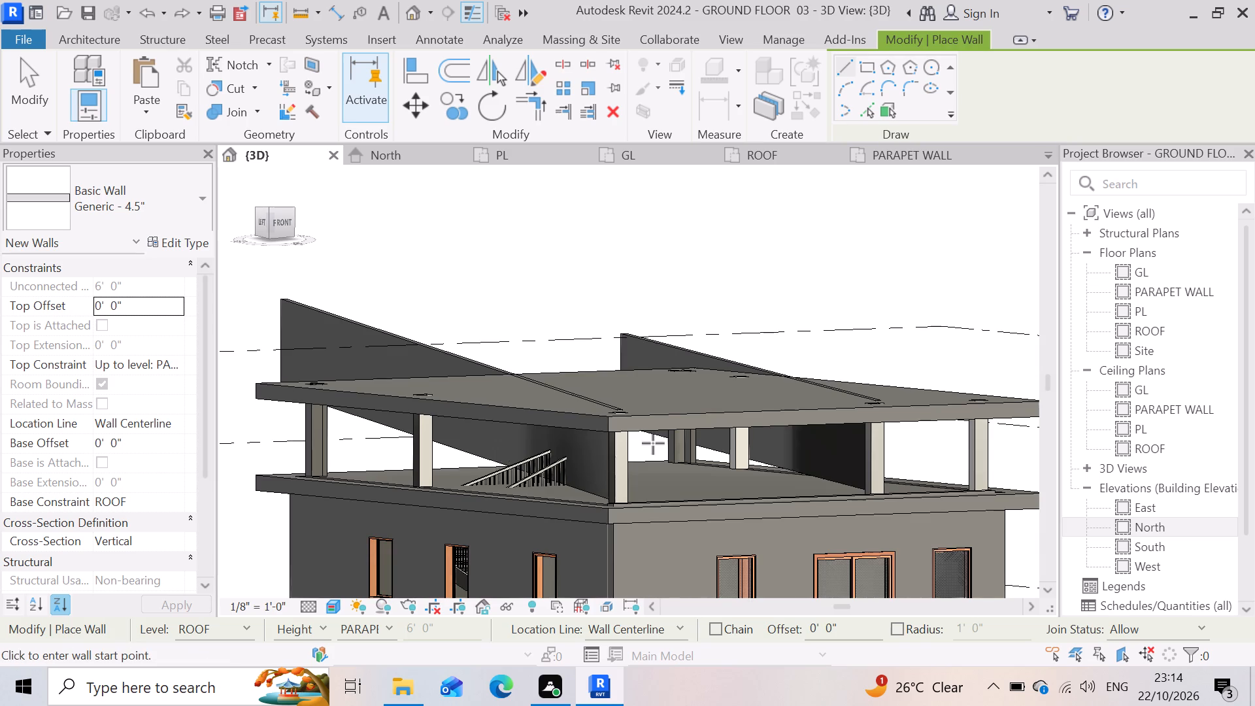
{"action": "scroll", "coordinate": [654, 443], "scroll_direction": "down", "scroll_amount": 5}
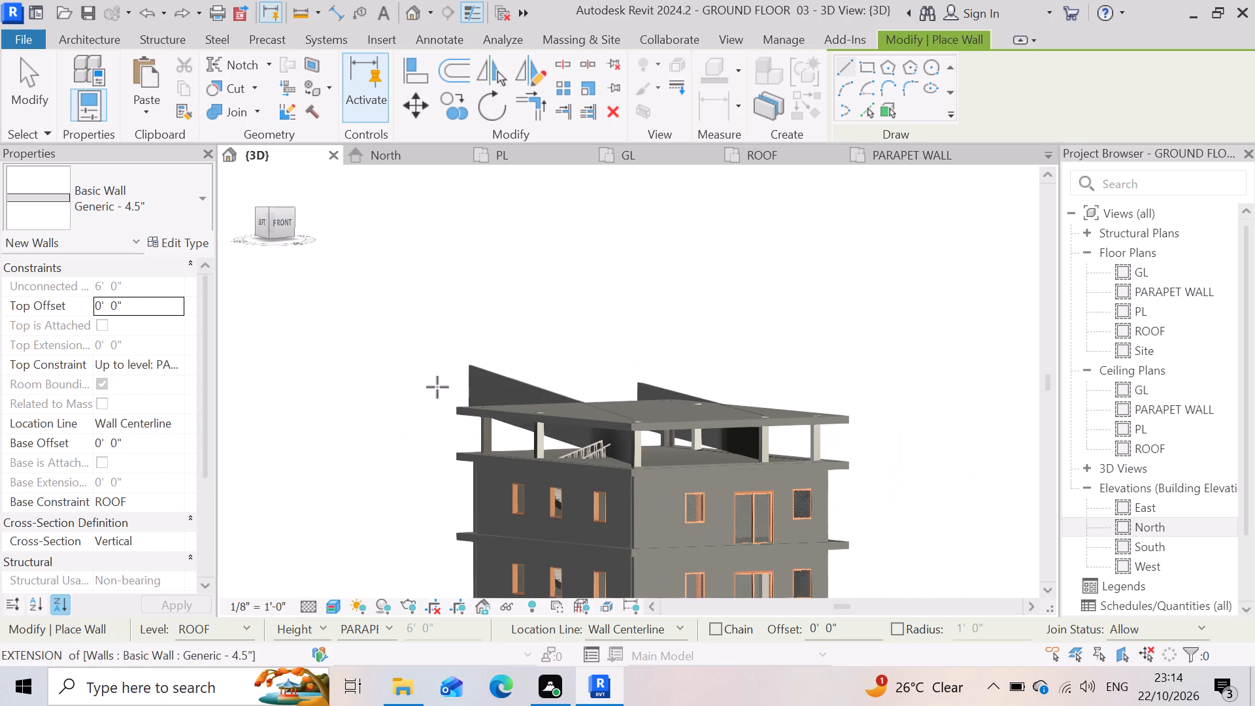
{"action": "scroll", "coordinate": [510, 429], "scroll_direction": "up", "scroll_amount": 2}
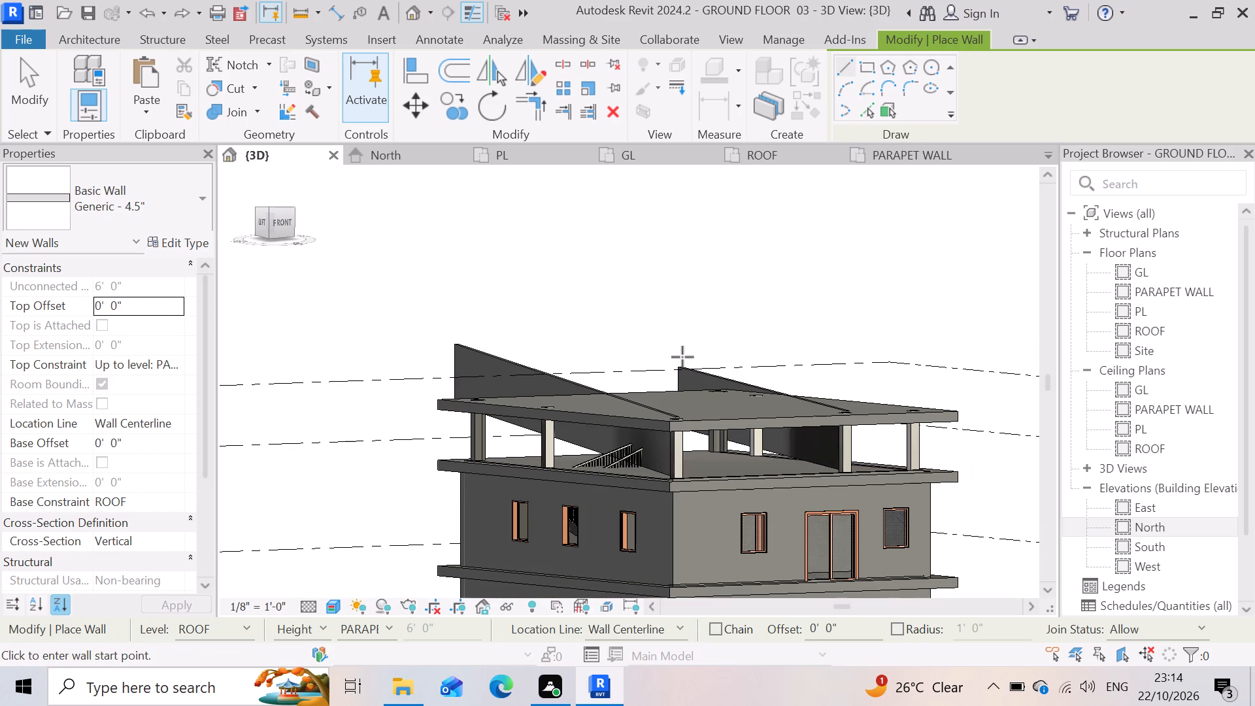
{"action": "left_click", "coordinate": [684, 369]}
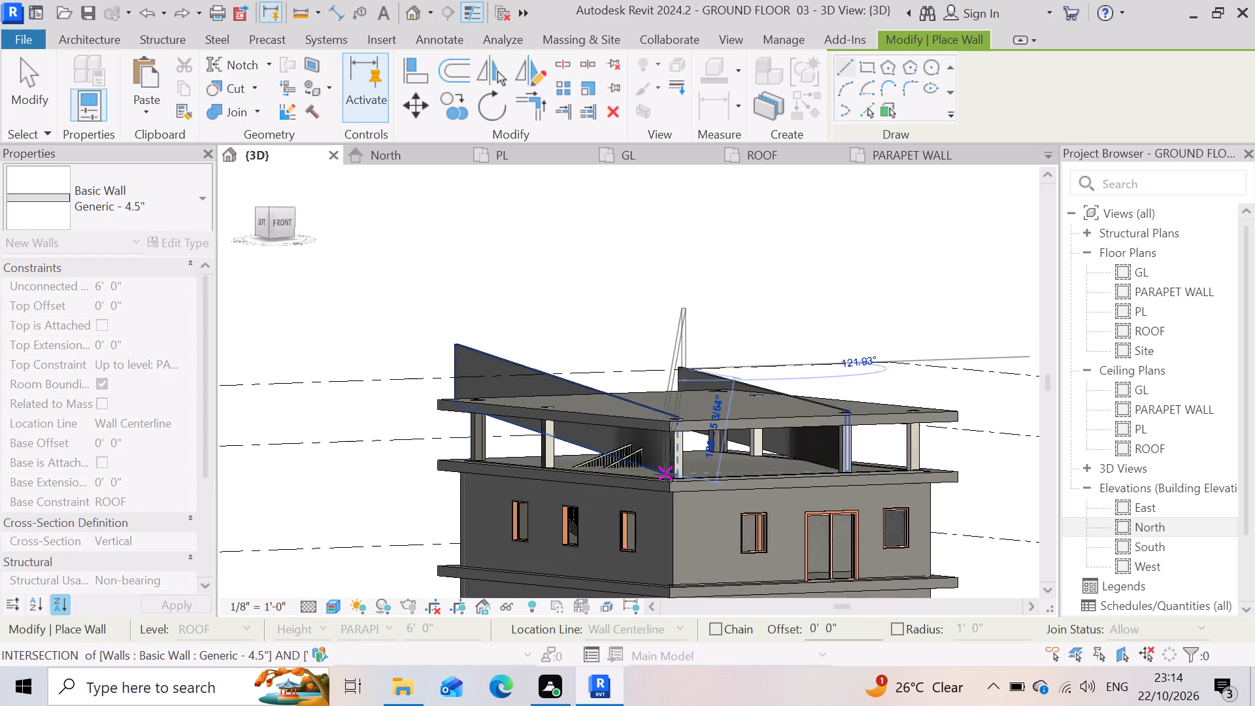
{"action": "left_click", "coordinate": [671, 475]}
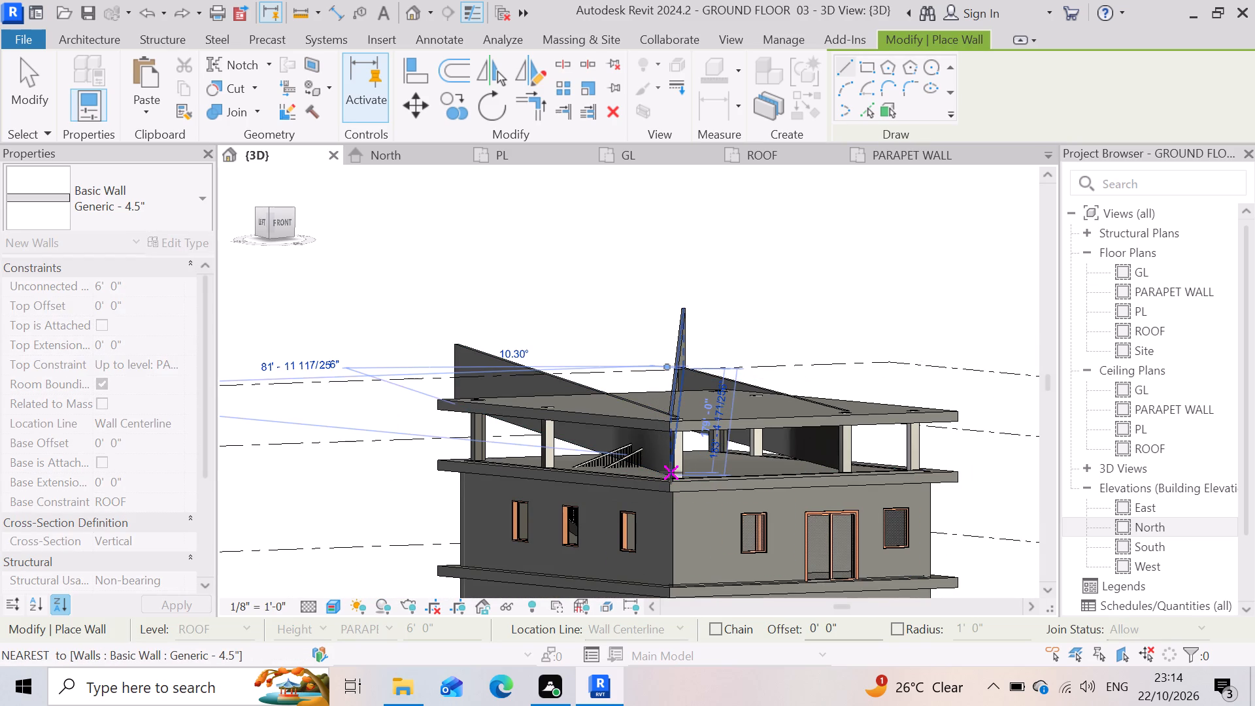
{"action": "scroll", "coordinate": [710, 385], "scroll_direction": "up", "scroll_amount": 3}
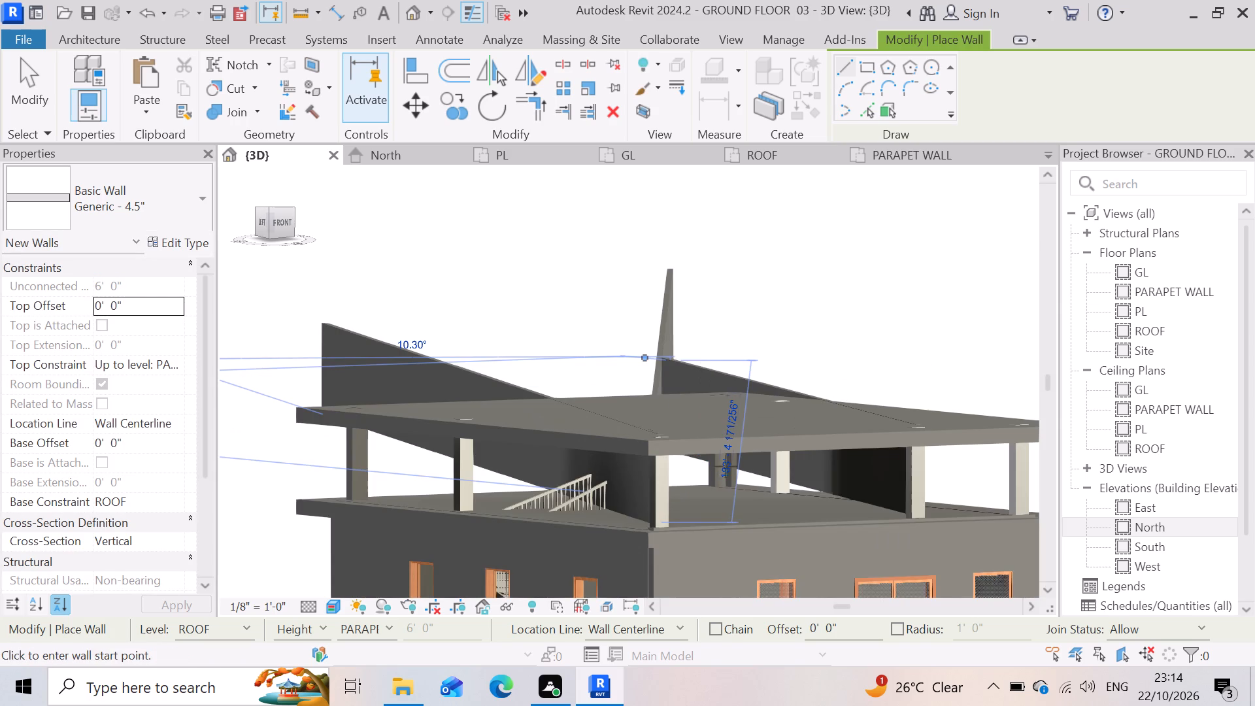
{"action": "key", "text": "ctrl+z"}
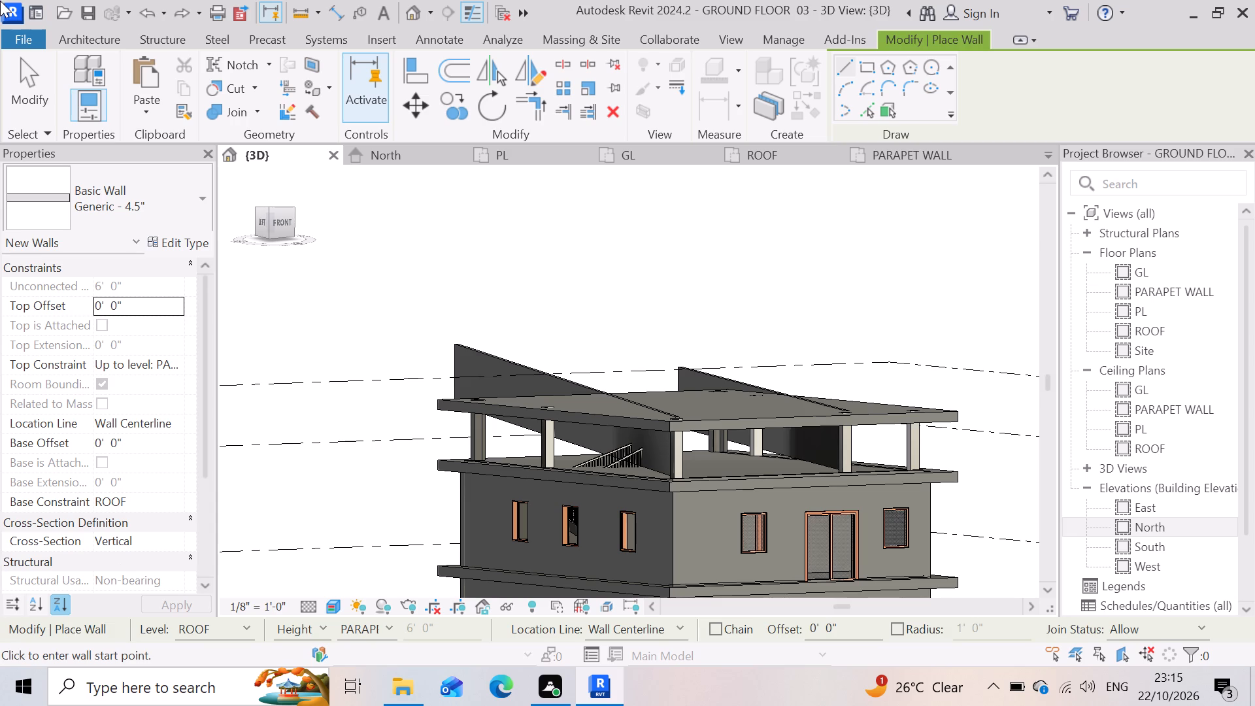
Orbit the 3D view around to the building's back corner and examine where the two freehand walls run relative to the roof.
{"action": "scroll", "coordinate": [728, 573], "scroll_direction": "up", "scroll_amount": 3}
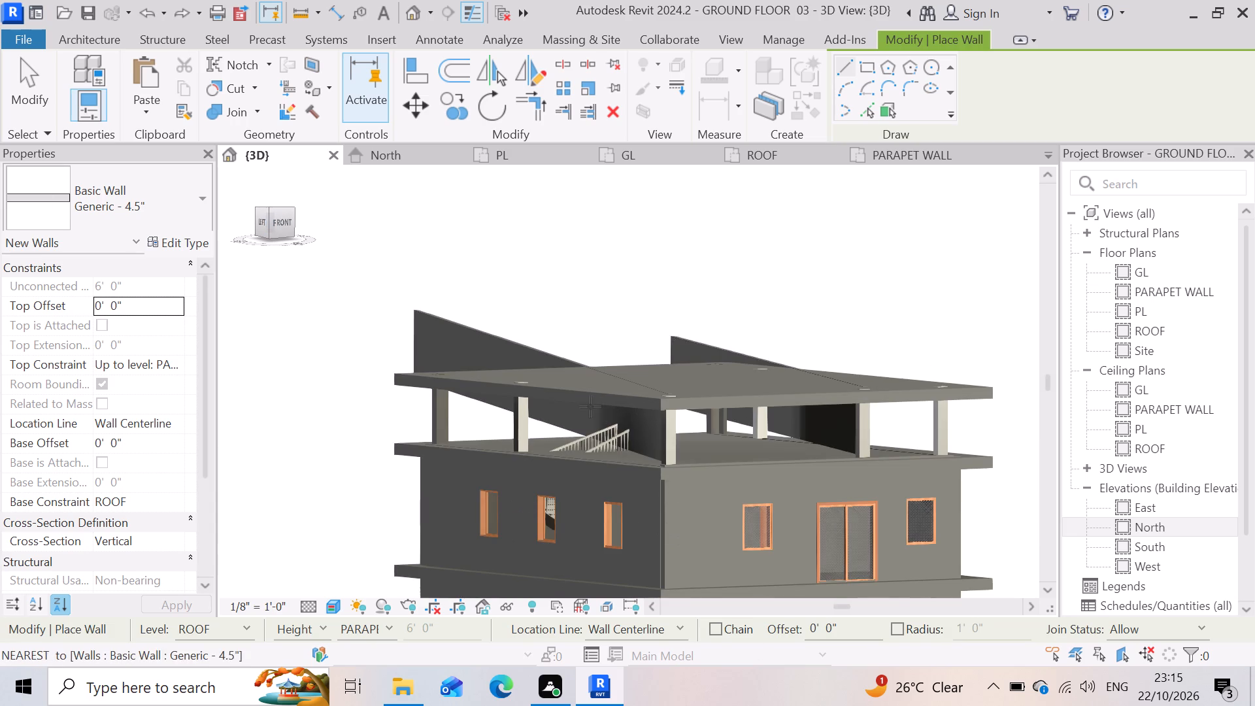
{"action": "scroll", "coordinate": [590, 407], "scroll_direction": "up", "scroll_amount": 3}
{"action": "scroll", "coordinate": [703, 548], "scroll_direction": "down", "scroll_amount": 4}
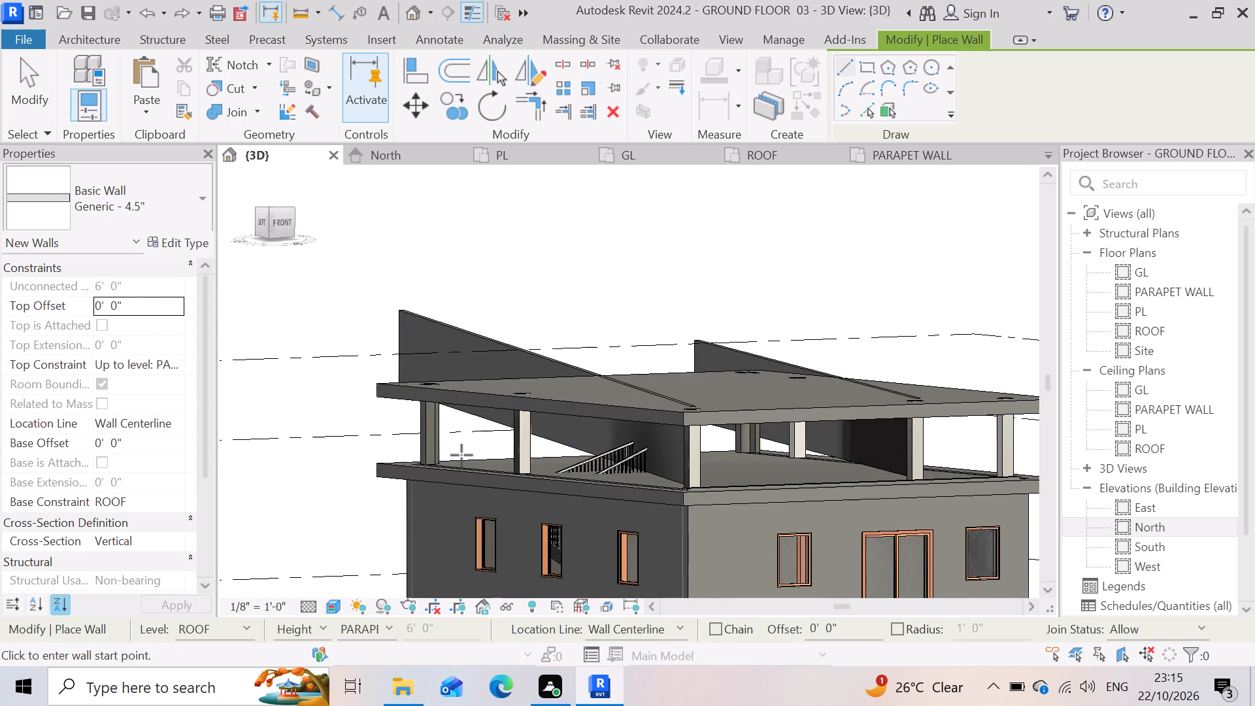
{"action": "scroll", "coordinate": [462, 455], "scroll_direction": "down", "scroll_amount": 3}
{"action": "scroll", "coordinate": [807, 373], "scroll_direction": "down", "scroll_amount": 3}
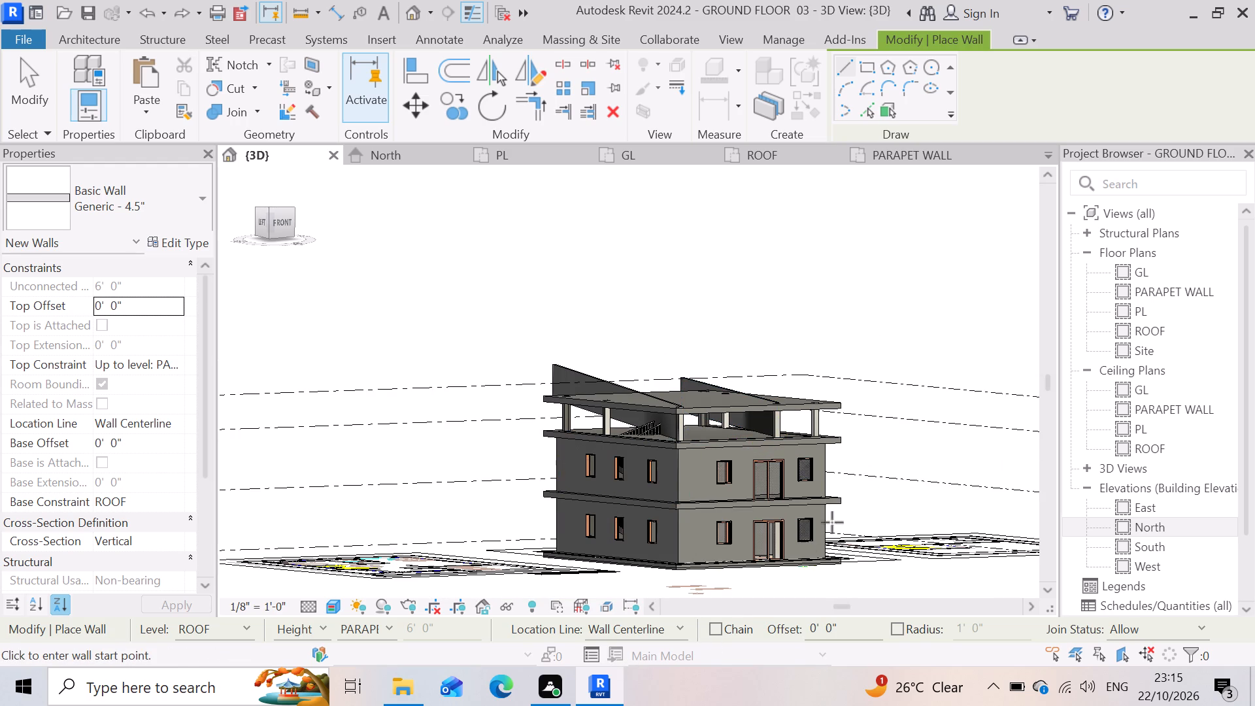
{"action": "middle_click_drag", "start_coordinate": [841, 513], "coordinate": [886, 467], "text": "shift"}
{"action": "middle_click_drag", "start_coordinate": [886, 467], "coordinate": [993, 528], "text": "shift"}
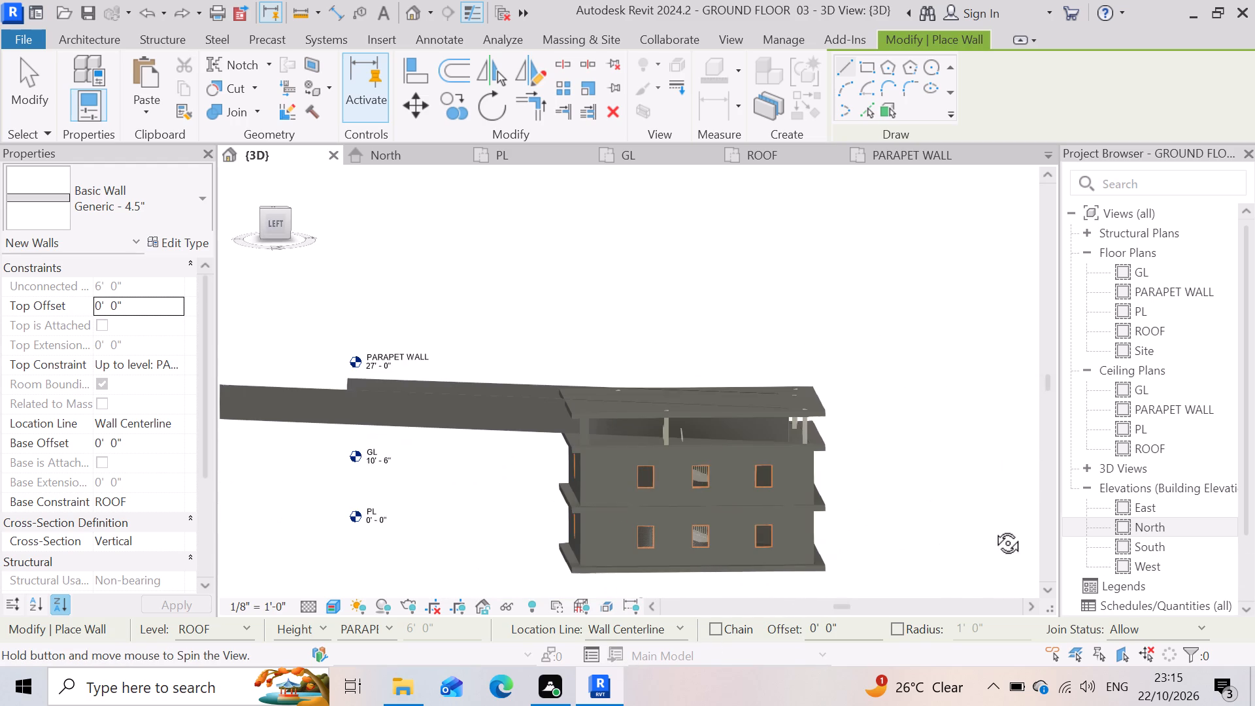
{"action": "middle_click_drag", "start_coordinate": [993, 528], "coordinate": [991, 530], "text": "shift"}
{"action": "scroll", "coordinate": [557, 426], "scroll_direction": "down", "scroll_amount": 4}
{"action": "scroll", "coordinate": [680, 454], "scroll_direction": "down", "scroll_amount": 2}
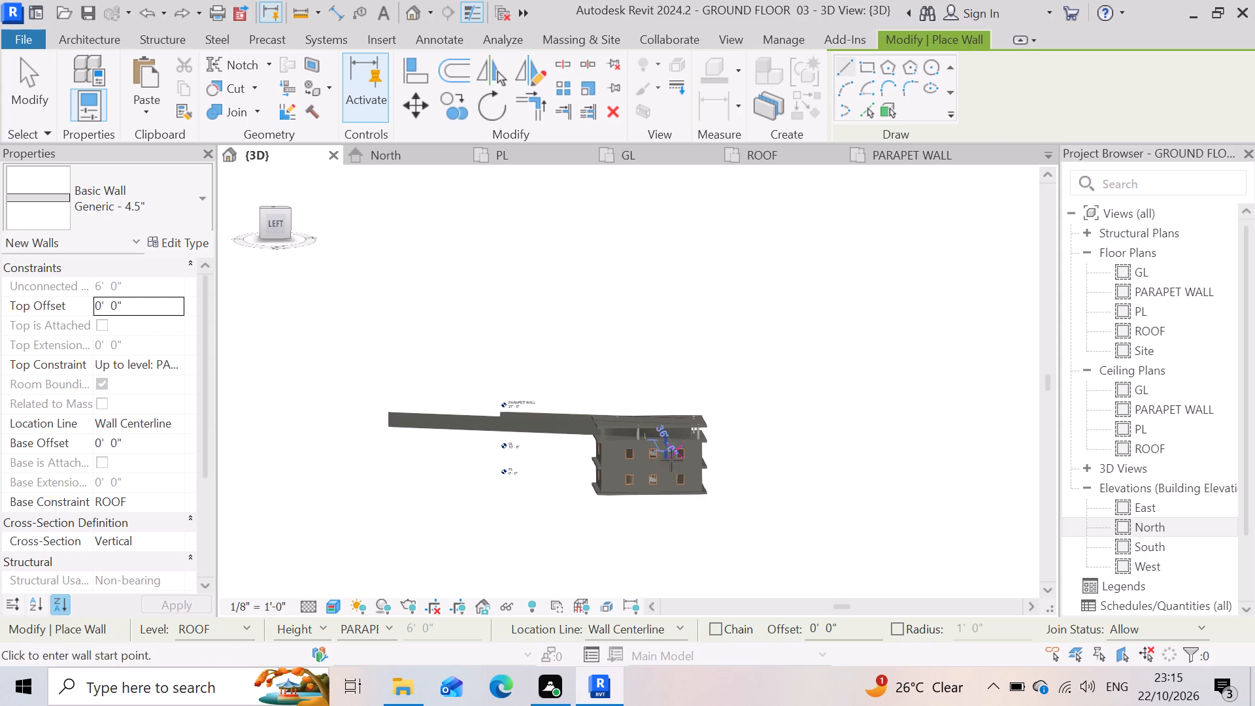
{"action": "scroll", "coordinate": [424, 478], "scroll_direction": "up", "scroll_amount": 2}
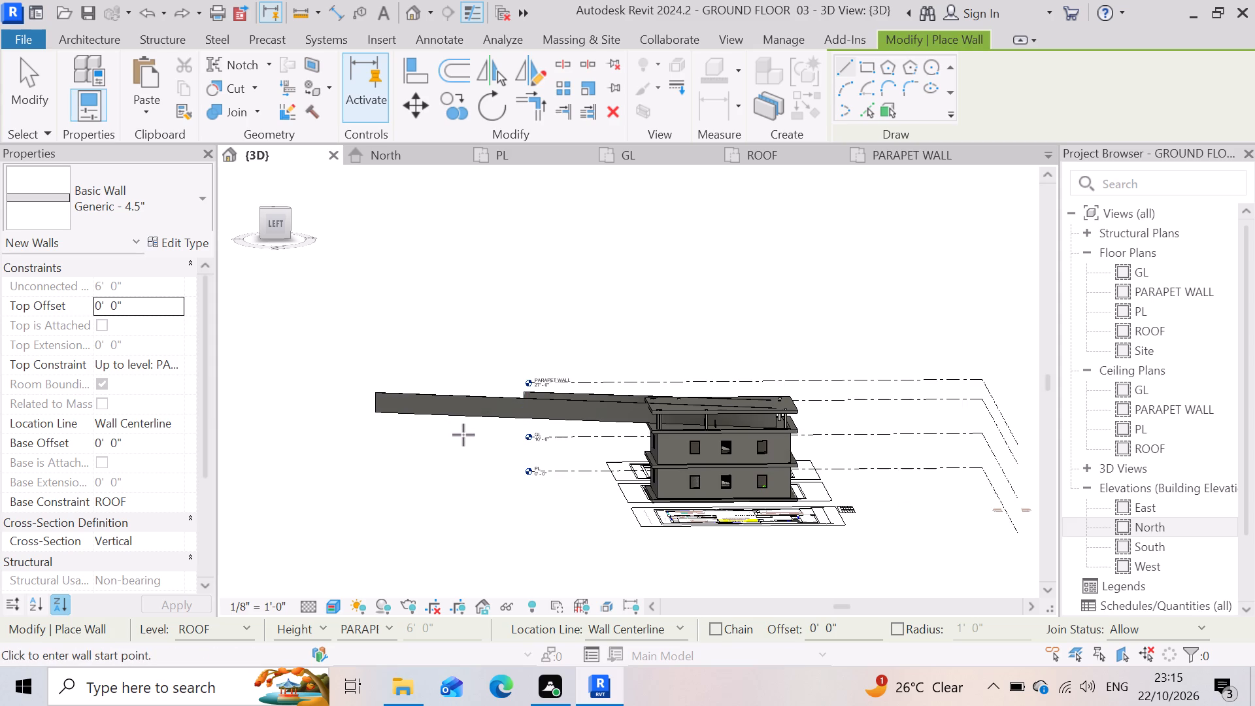
{"action": "scroll", "coordinate": [478, 398], "scroll_direction": "up", "scroll_amount": 1, "text": "shift"}
{"action": "middle_click_drag", "start_coordinate": [480, 392], "coordinate": [750, 535], "text": "shift"}
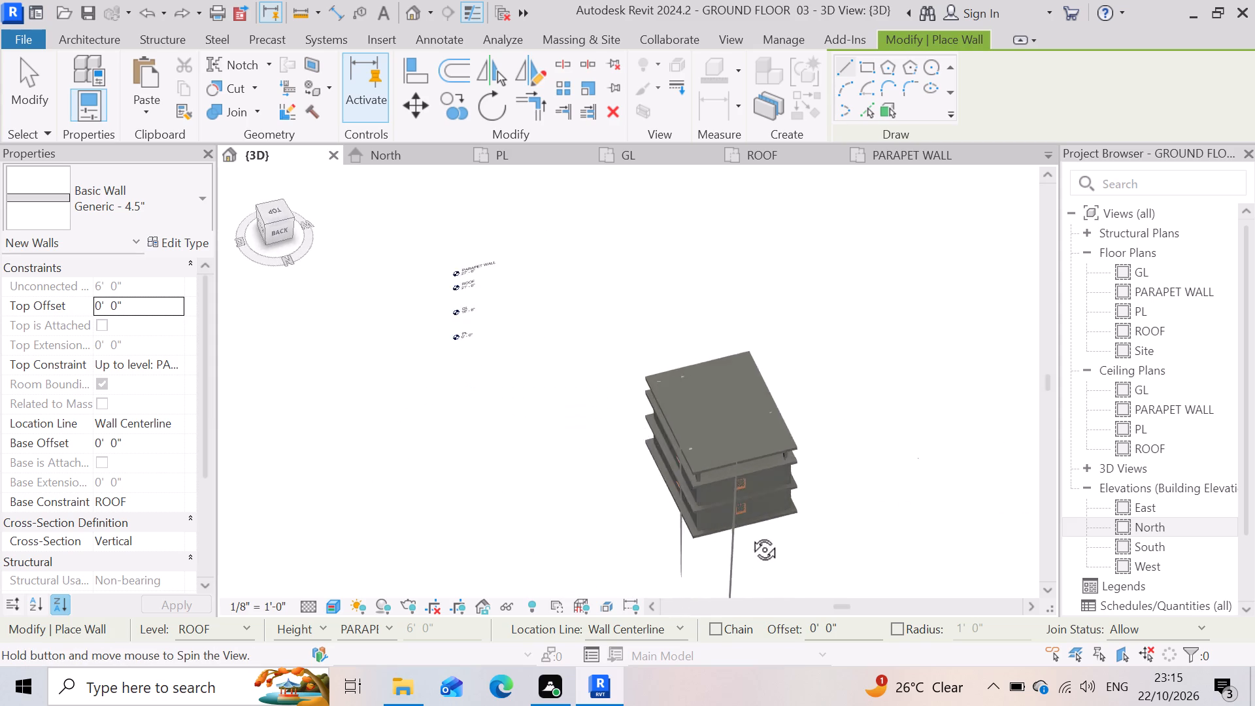
{"action": "middle_click_drag", "start_coordinate": [750, 535], "coordinate": [768, 468], "text": "shift"}
{"action": "scroll", "coordinate": [741, 505], "scroll_direction": "down", "scroll_amount": 1}
{"action": "scroll", "coordinate": [734, 518], "scroll_direction": "up", "scroll_amount": 6}
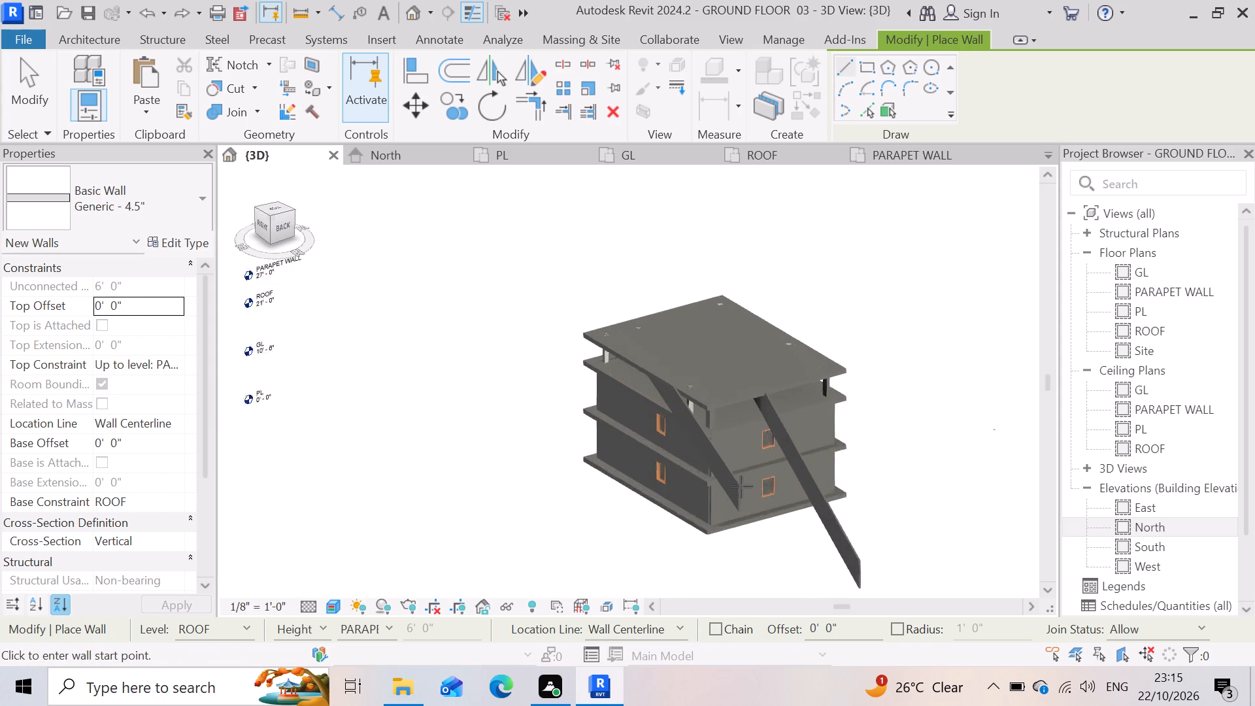
{"action": "scroll", "coordinate": [741, 486], "scroll_direction": "up", "scroll_amount": 4}
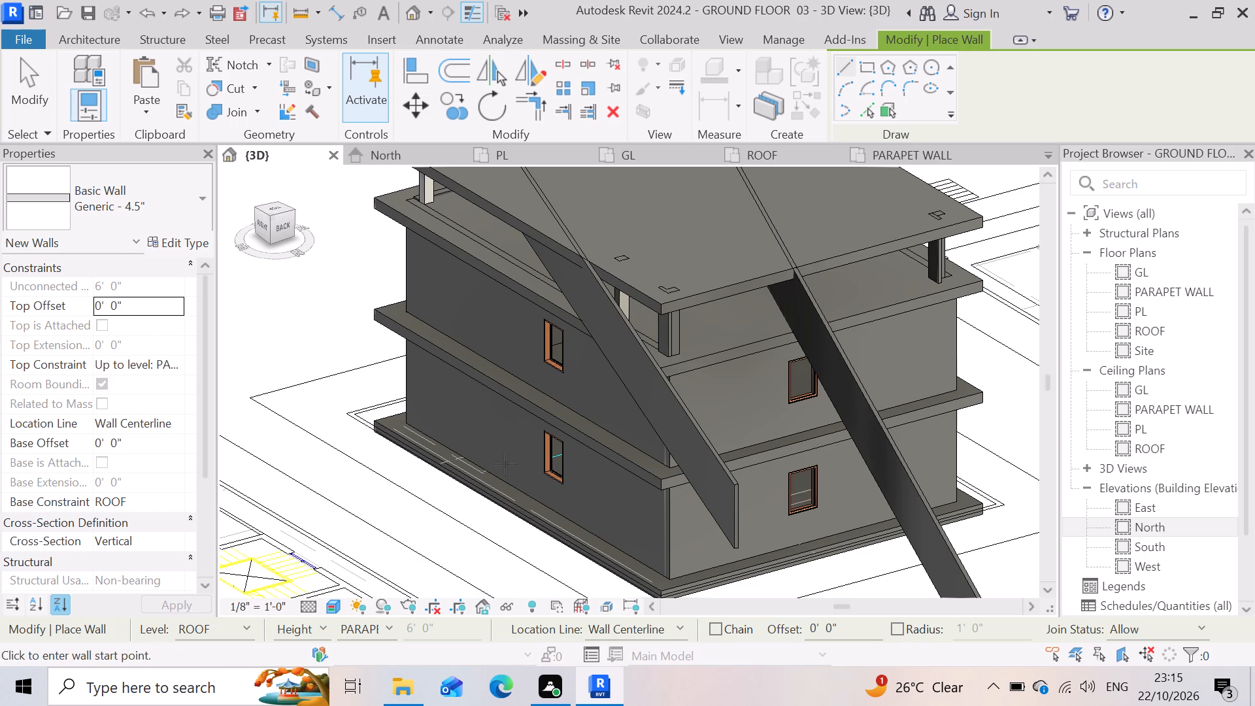
Draw a freehand Generic - 4.5" wall starting at the top slab's back corner, and leave the Wall command.
{"action": "left_click", "coordinate": [663, 314]}
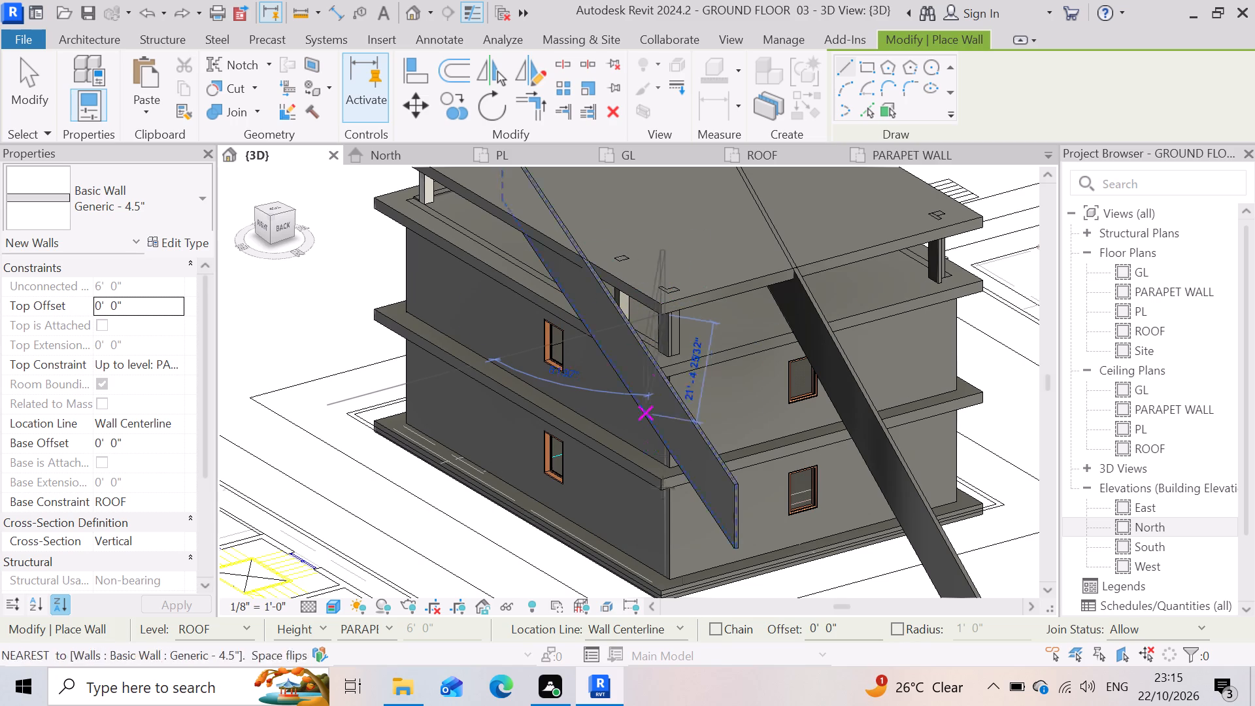
{"action": "left_click", "coordinate": [669, 584]}
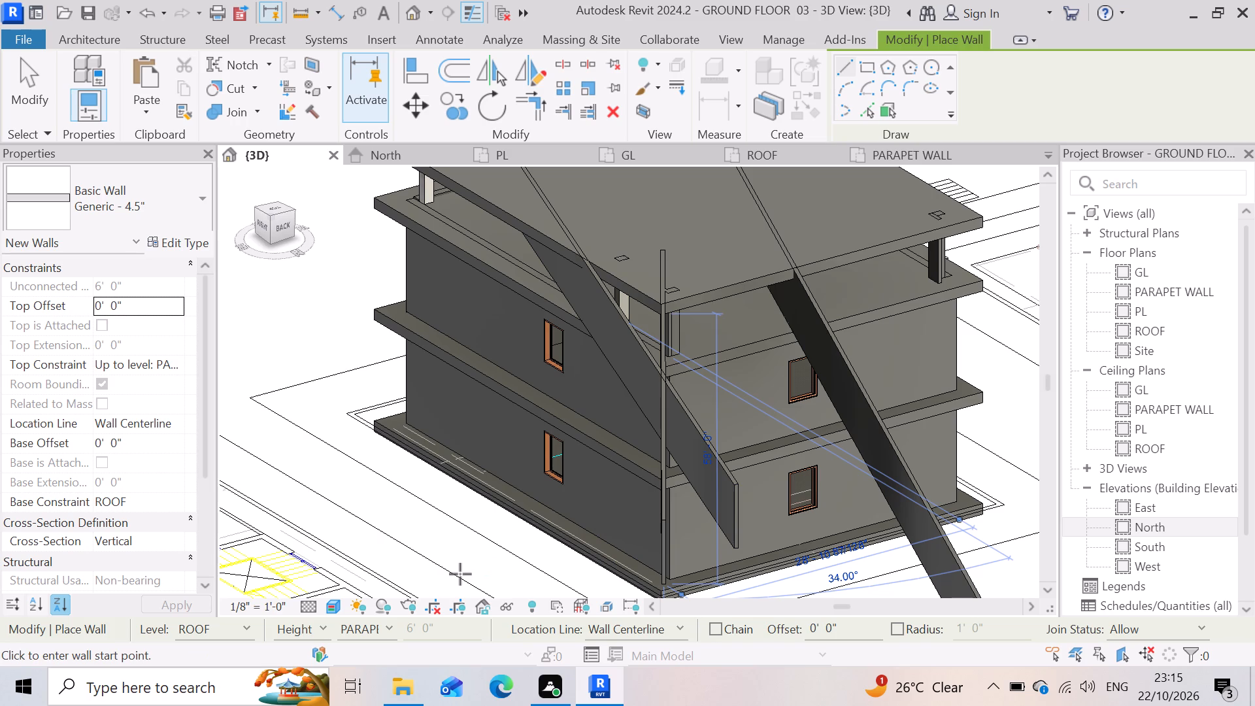
{"action": "key", "text": "Escape"}
{"action": "key", "text": "Escape"}
{"action": "key", "text": "Escape"}
Delete the shorter freehand wall that projects past the building's back corner.
{"action": "left_click", "coordinate": [626, 377]}
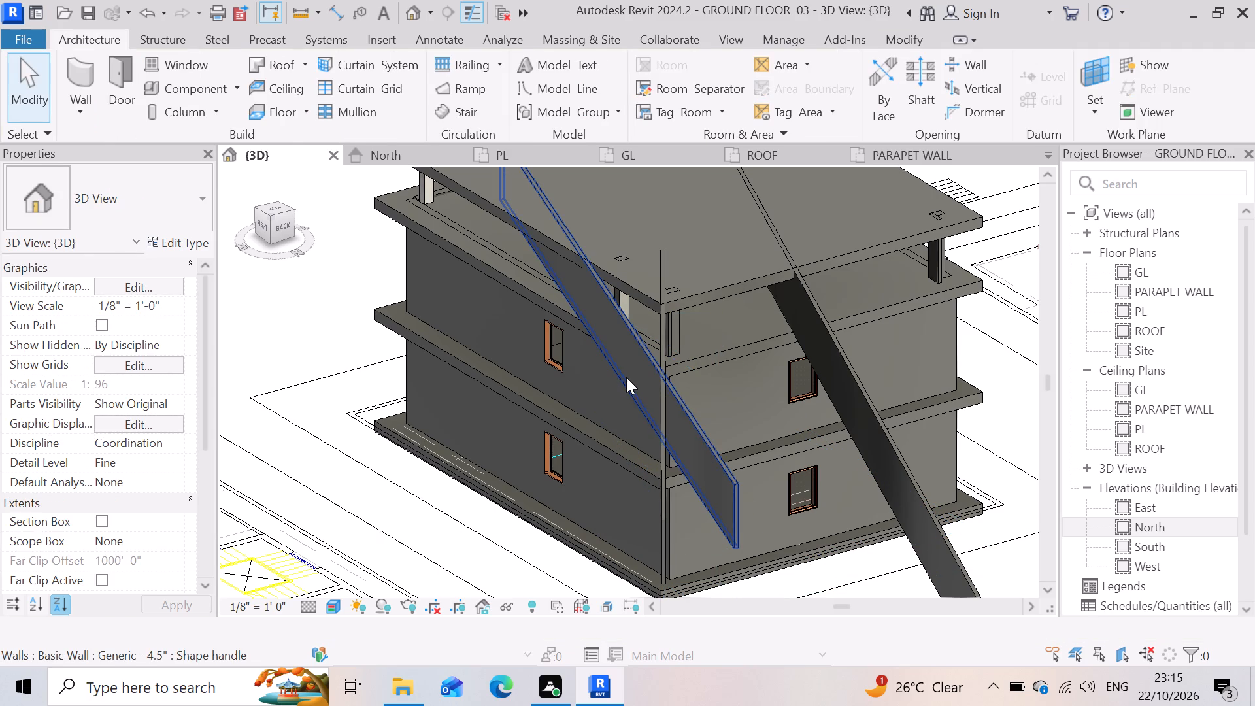
{"action": "key", "text": "Delete"}
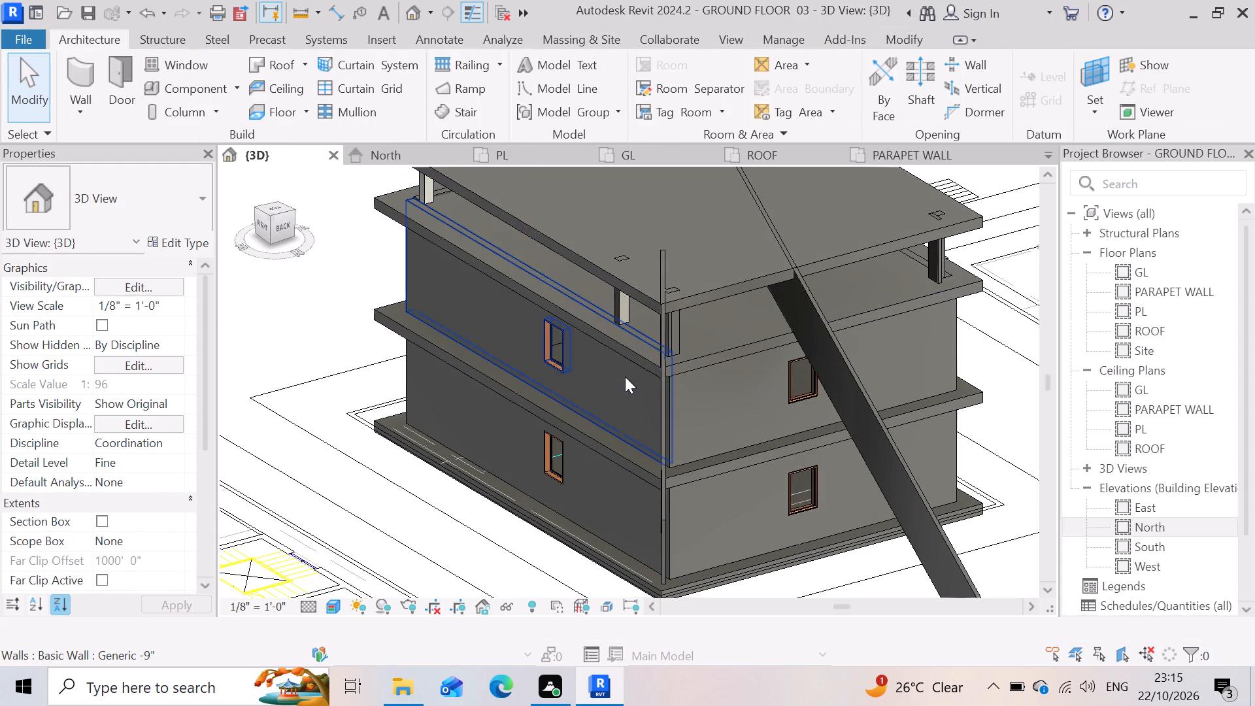
Delete the two remaining freehand Generic - 4.5" walls: the long sloping one and the one at the building's back corner.
{"action": "left_click", "coordinate": [847, 388]}
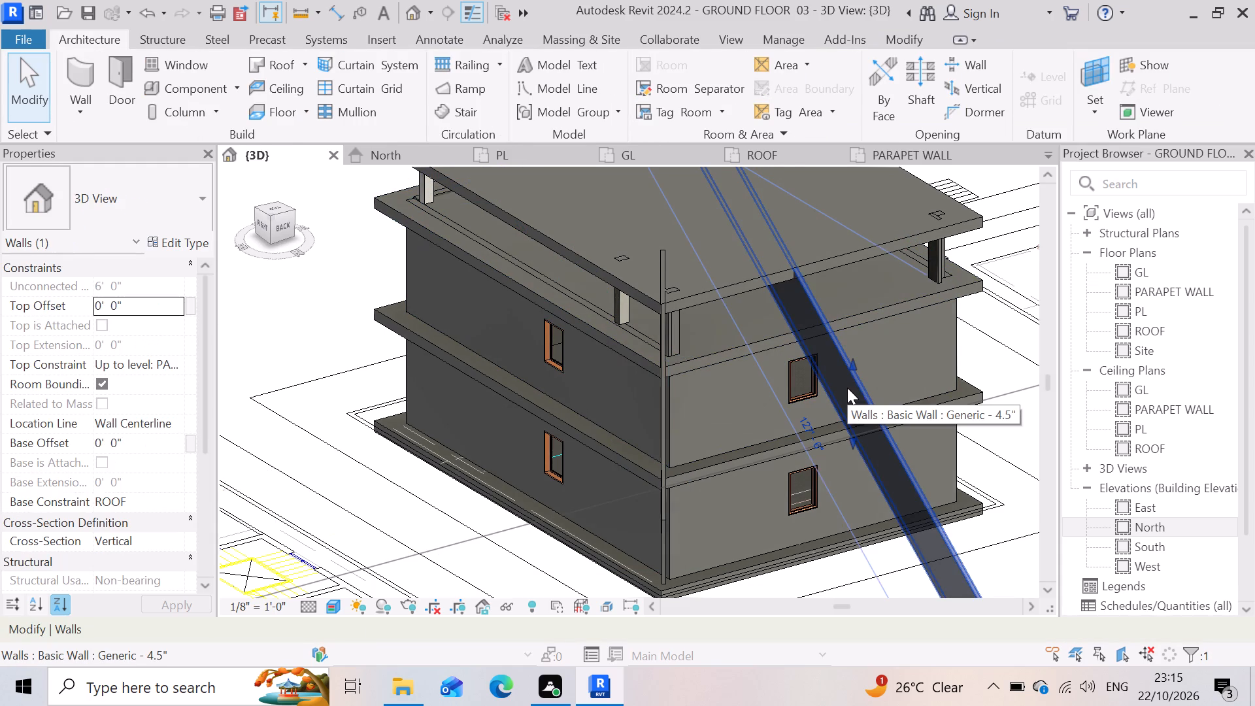
{"action": "key", "text": "Delete"}
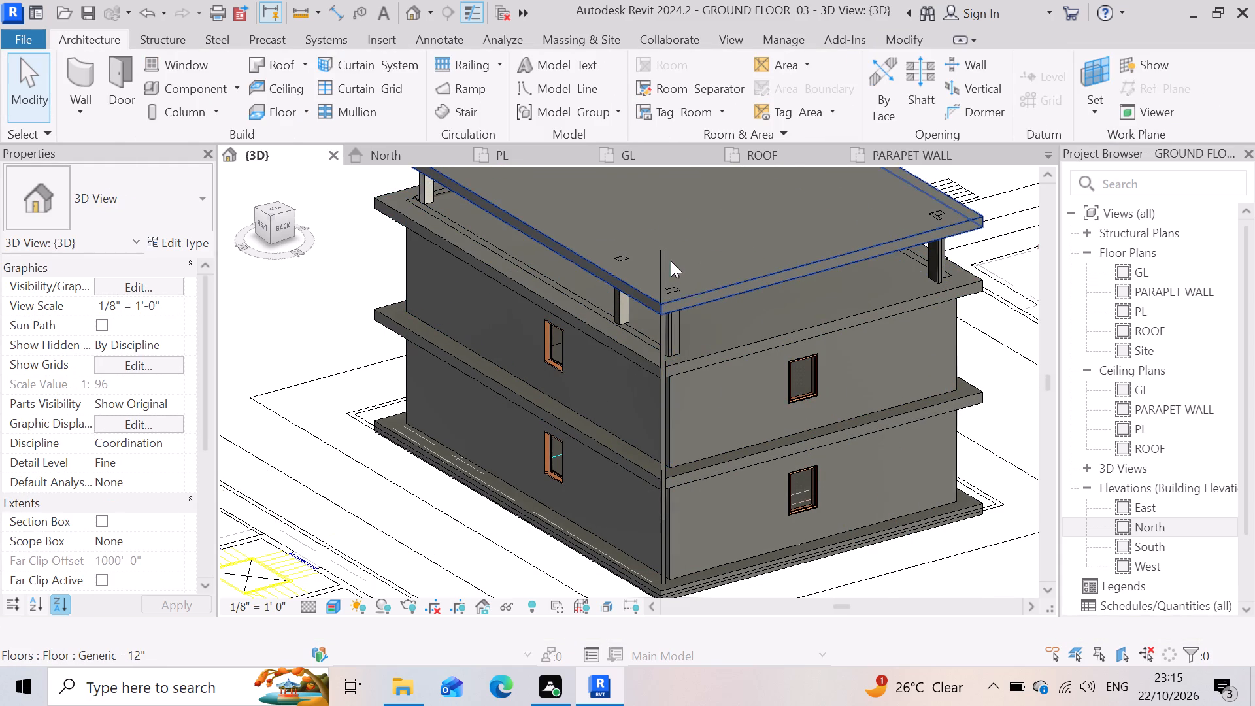
{"action": "left_click", "coordinate": [665, 263]}
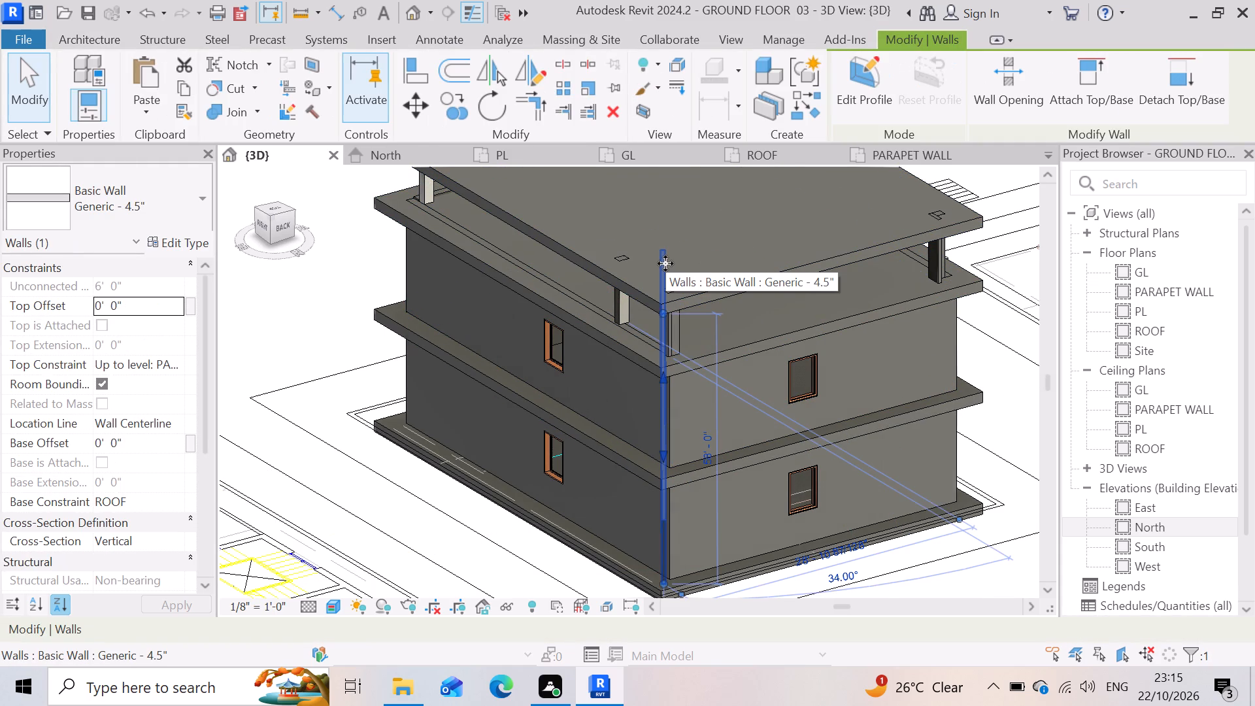
{"action": "key", "text": "Delete"}
Create a Generic - 12" footprint roof on level PL from a rectangle about 33'-6" by 44'-1 1/2", and try attaching the walls.
{"action": "scroll", "coordinate": [760, 301], "scroll_direction": "up", "scroll_amount": 3}
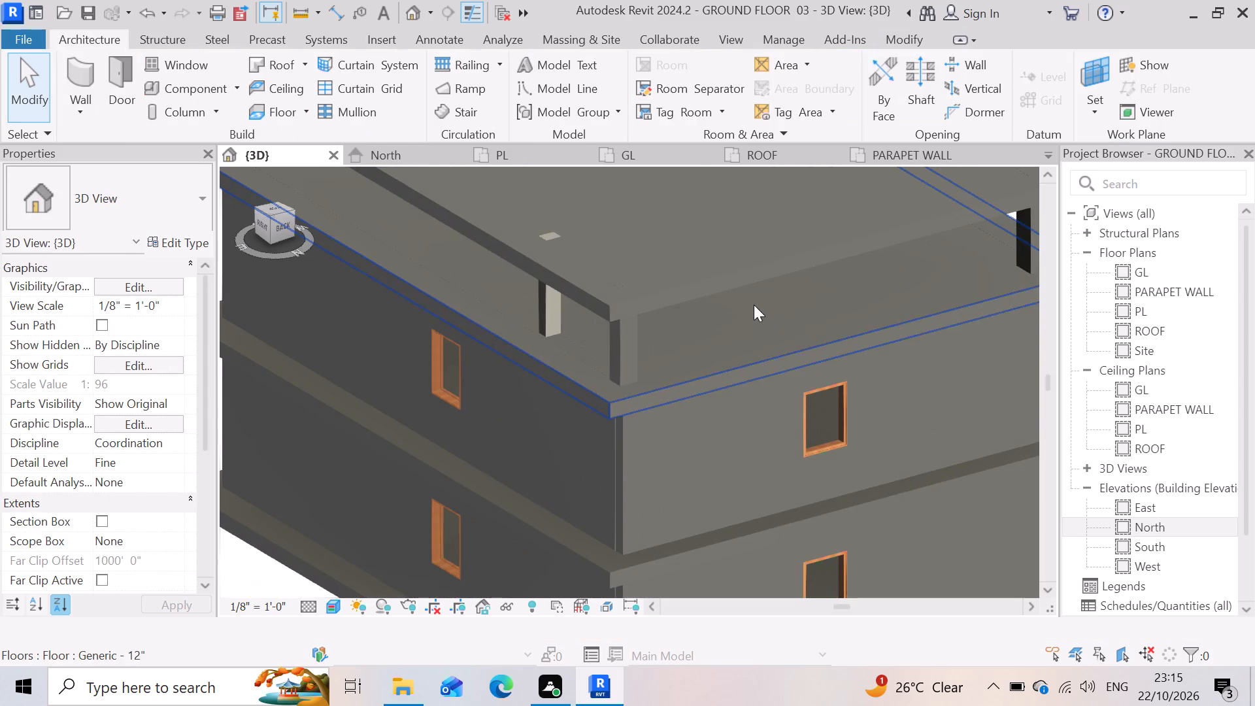
{"action": "scroll", "coordinate": [654, 311], "scroll_direction": "up", "scroll_amount": 5}
{"action": "scroll", "coordinate": [809, 348], "scroll_direction": "down", "scroll_amount": 9}
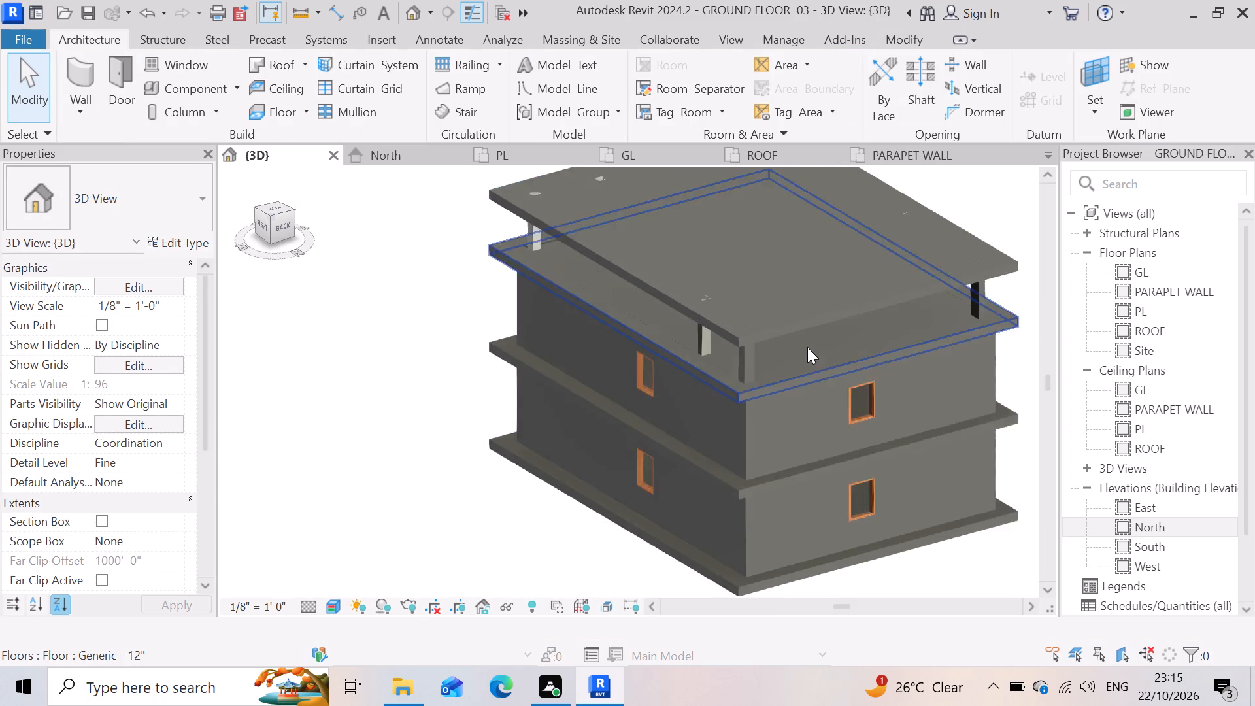
{"action": "scroll", "coordinate": [807, 347], "scroll_direction": "down", "scroll_amount": 3}
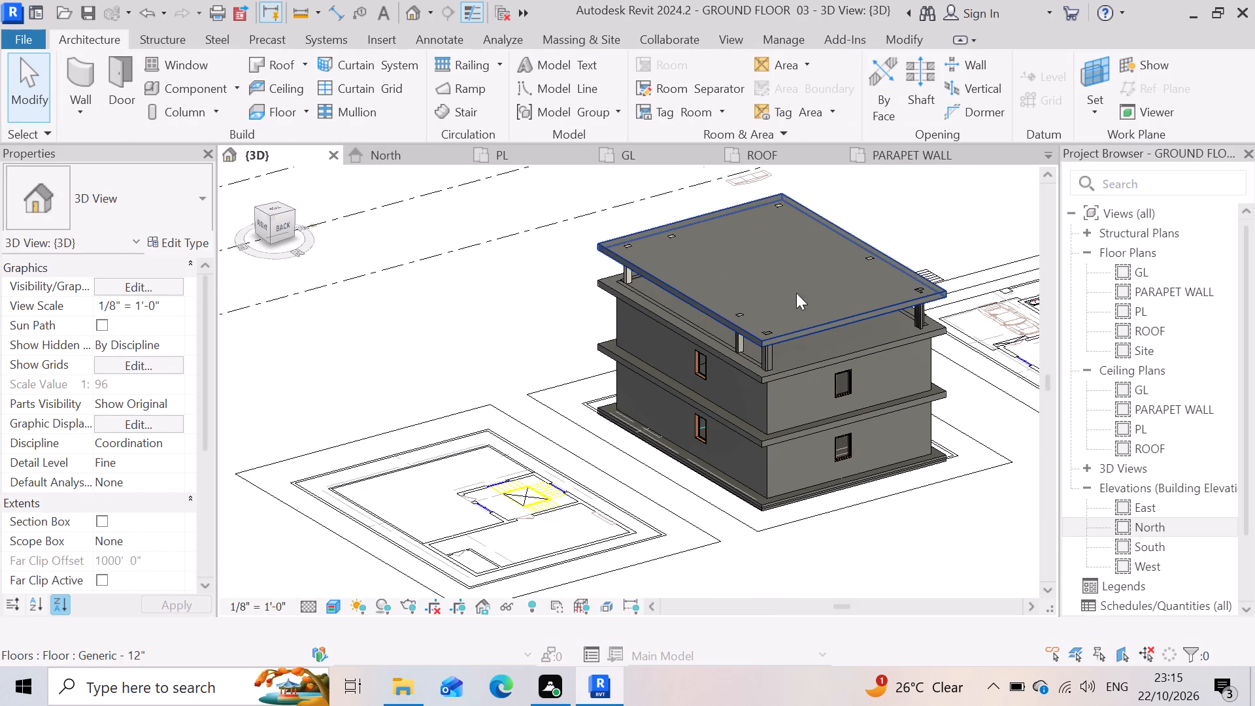
{"action": "scroll", "coordinate": [631, 329], "scroll_direction": "down", "scroll_amount": 2}
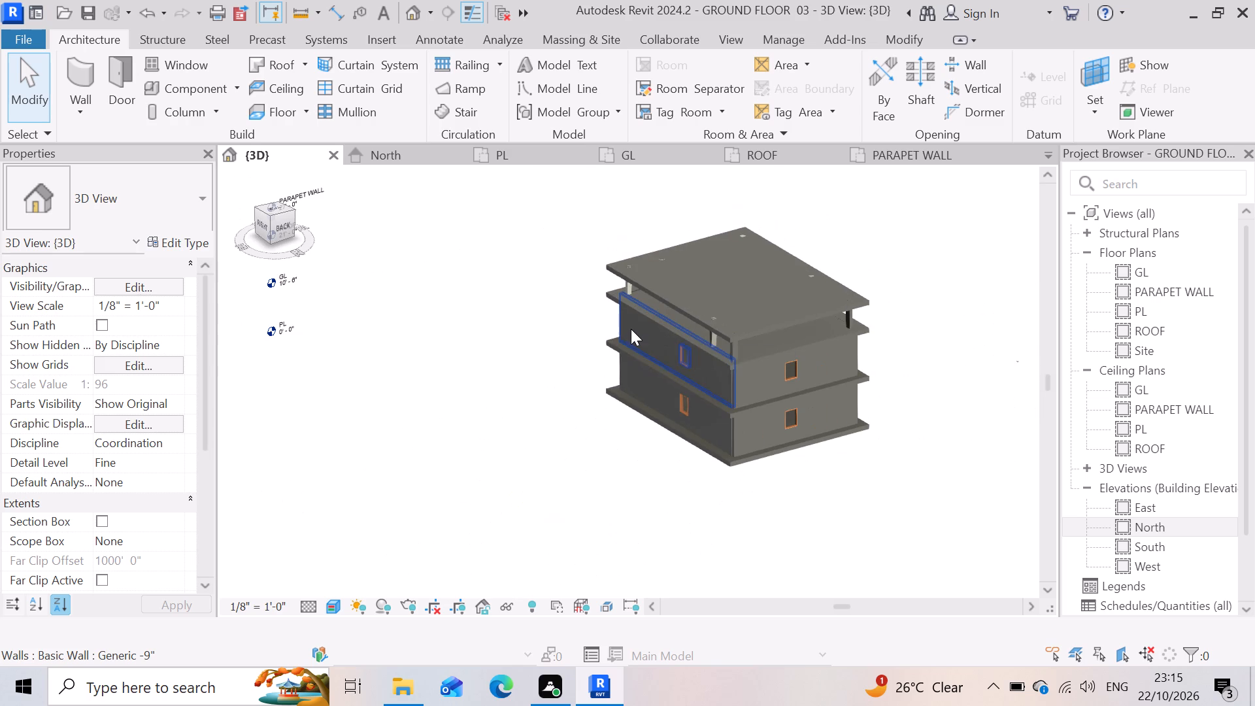
{"action": "scroll", "coordinate": [654, 335], "scroll_direction": "down", "scroll_amount": 4}
{"action": "scroll", "coordinate": [786, 259], "scroll_direction": "up", "scroll_amount": 2}
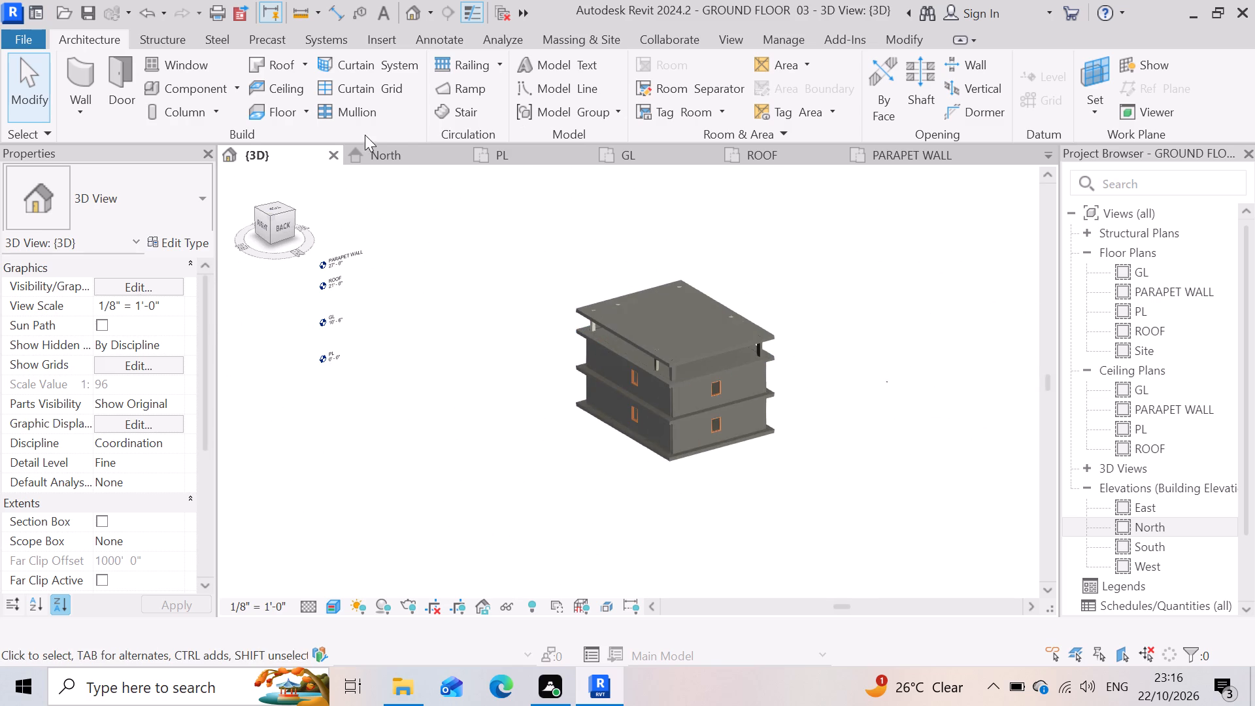
{"action": "left_click", "coordinate": [290, 70]}
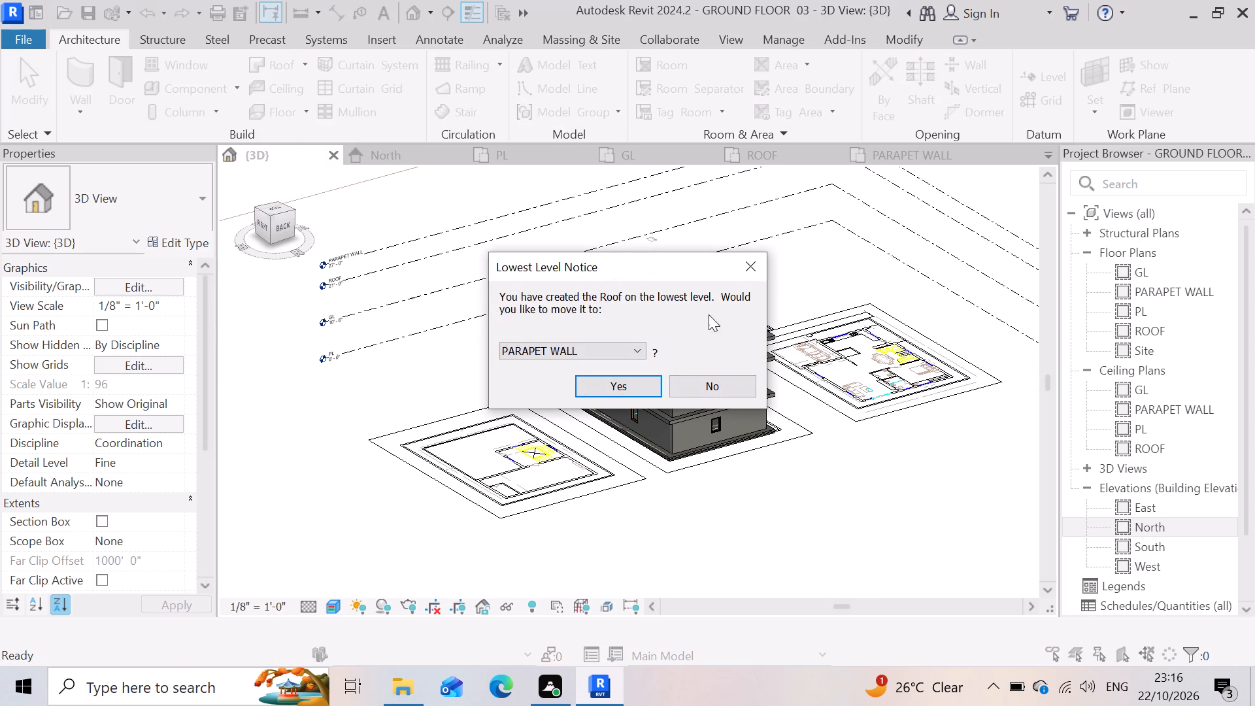
{"action": "left_click", "coordinate": [758, 263]}
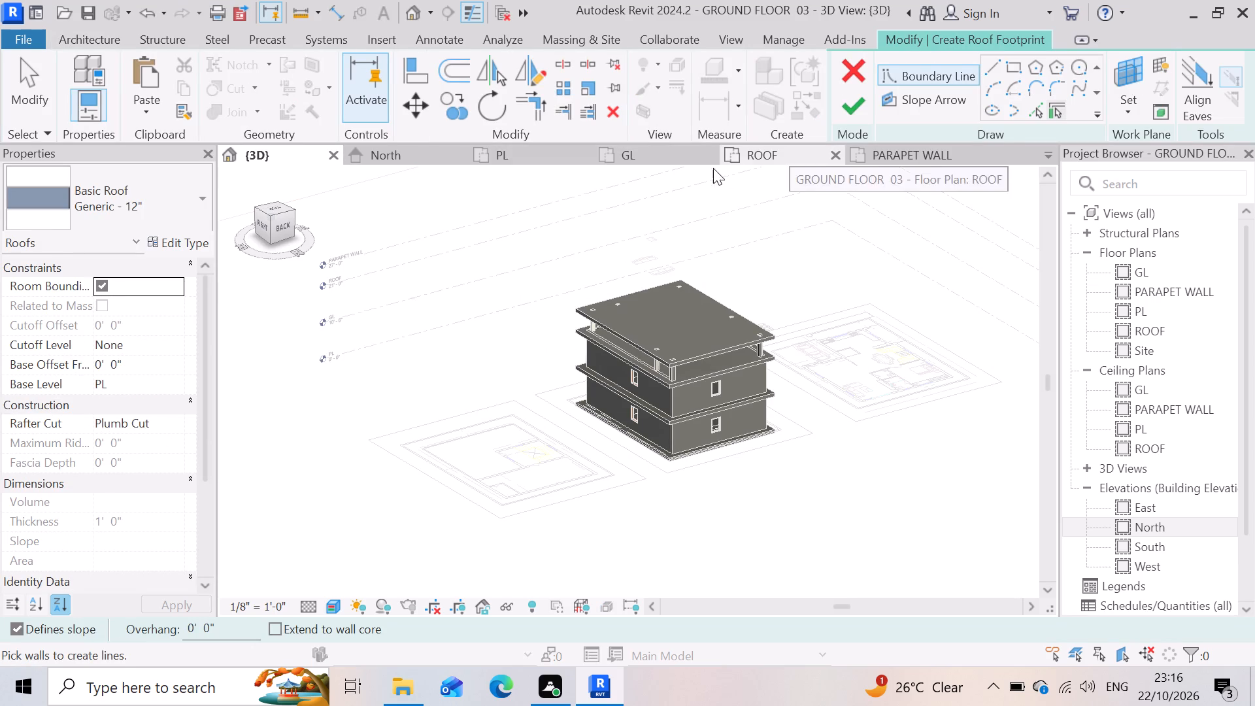
{"action": "double_click", "coordinate": [675, 163]}
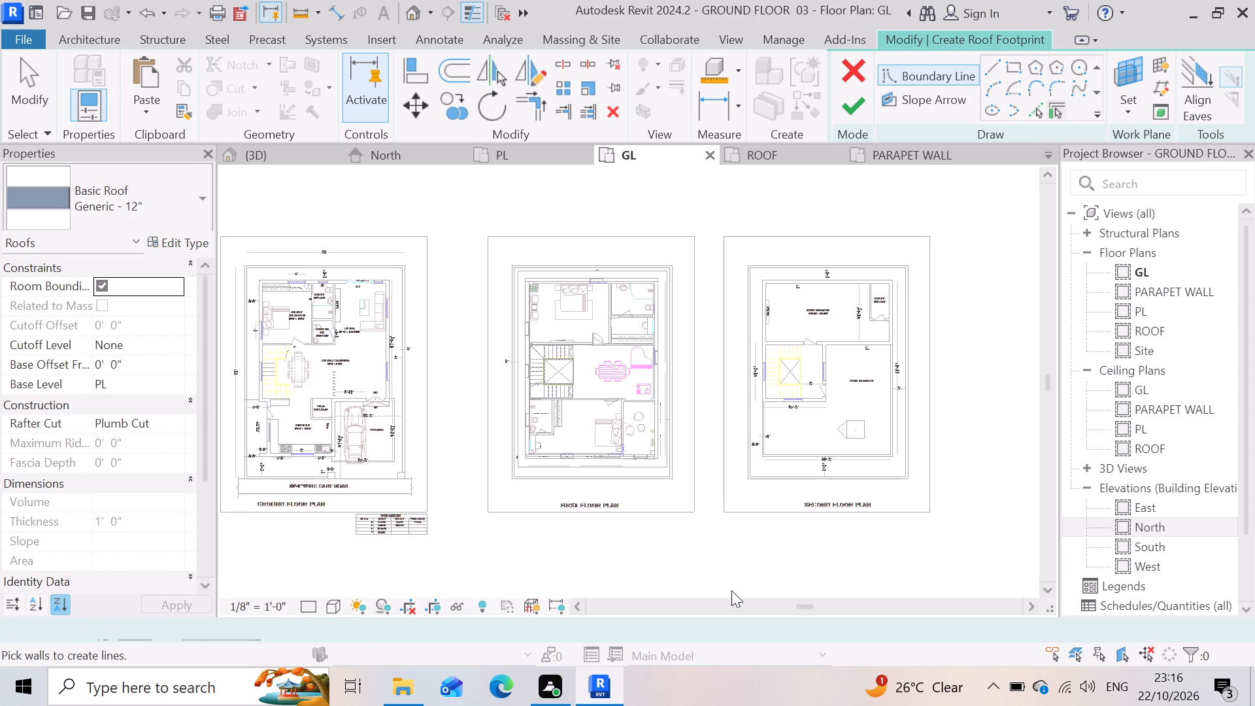
{"action": "scroll", "coordinate": [715, 487], "scroll_direction": "down", "scroll_amount": 2}
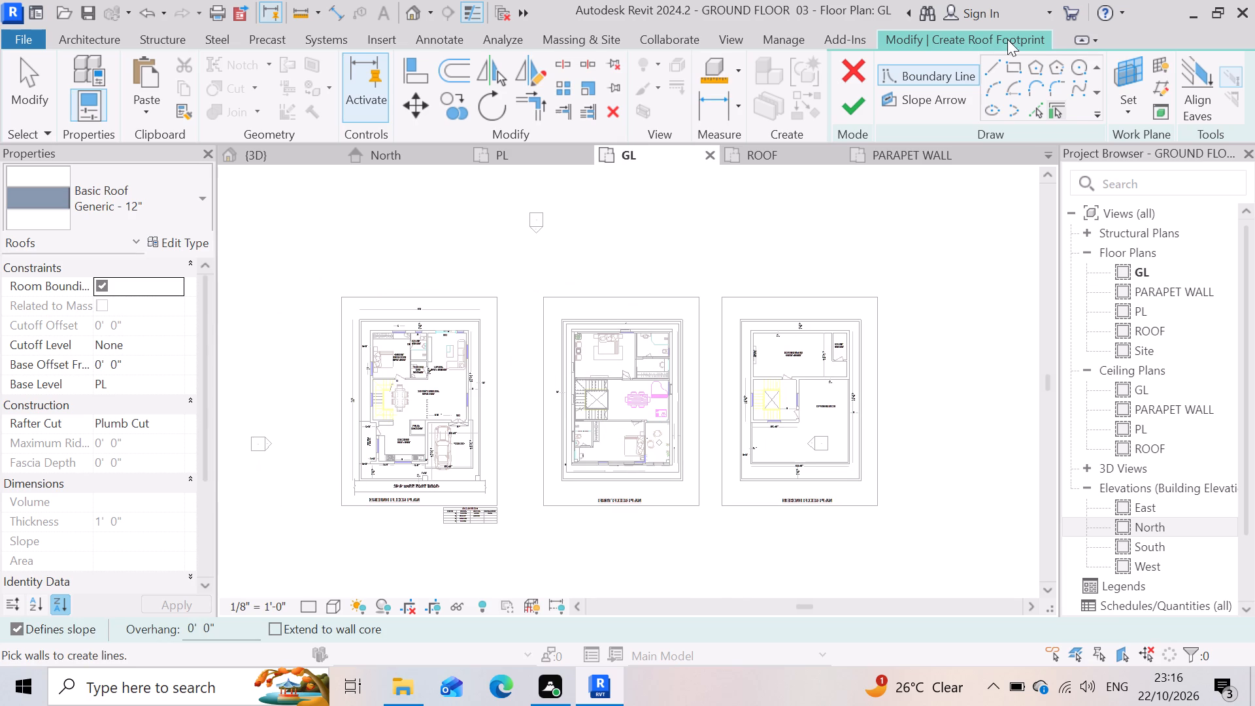
{"action": "left_click", "coordinate": [1008, 73]}
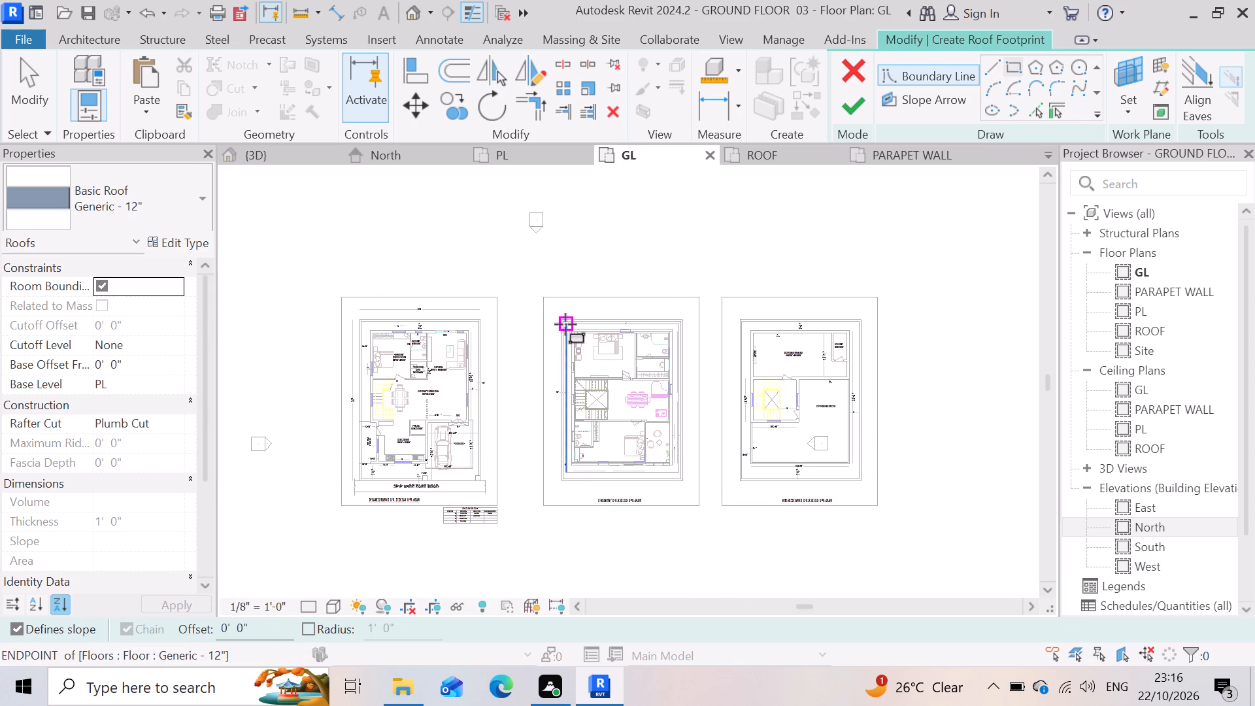
{"action": "left_click", "coordinate": [565, 324]}
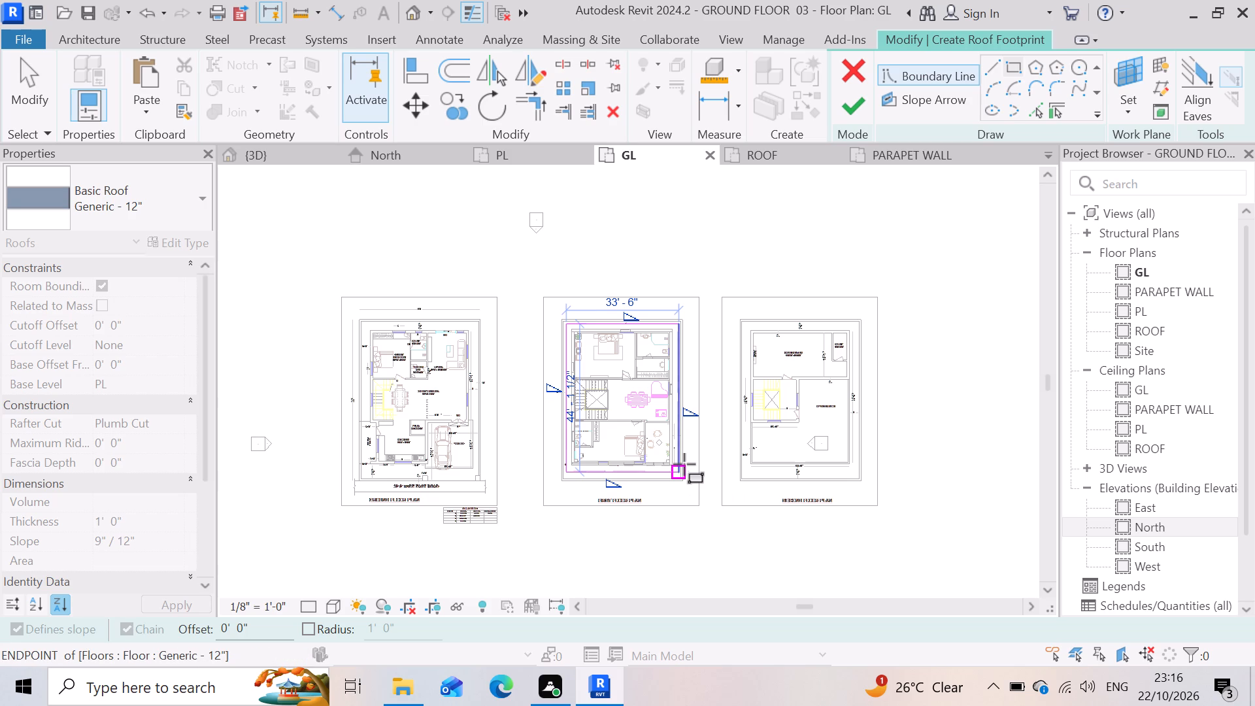
{"action": "left_click", "coordinate": [685, 465]}
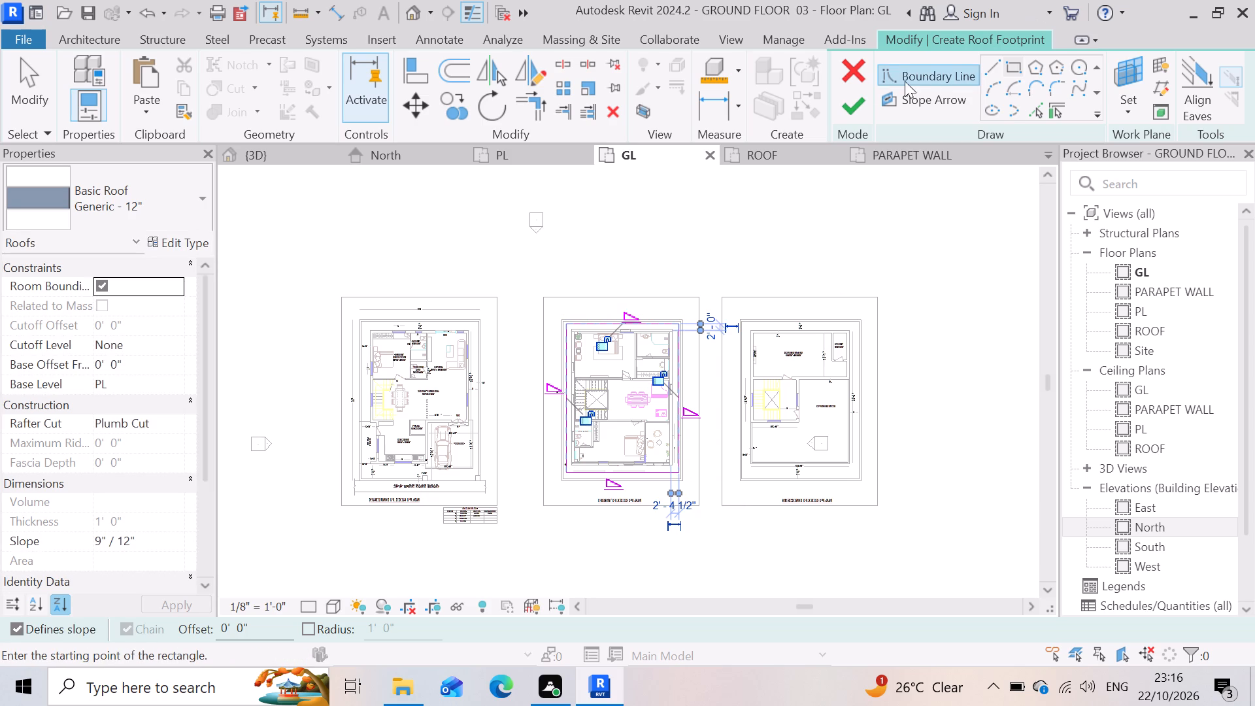
{"action": "left_click", "coordinate": [858, 107]}
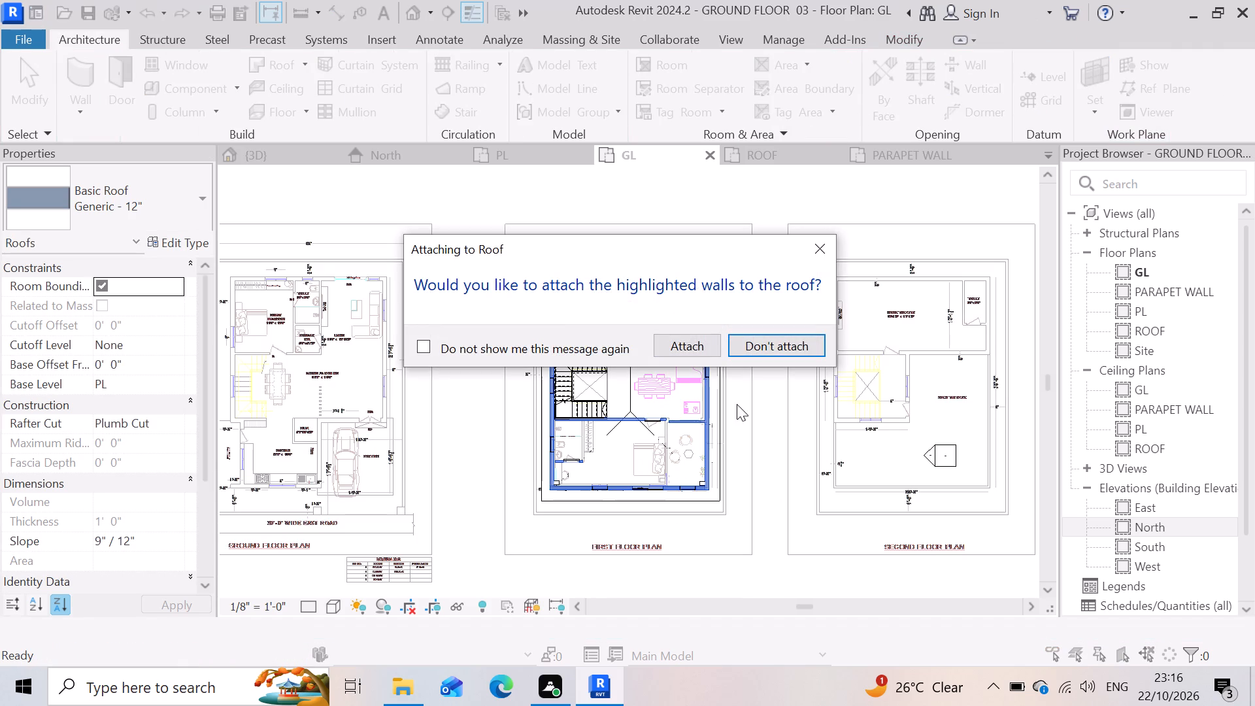
{"action": "left_click", "coordinate": [688, 348]}
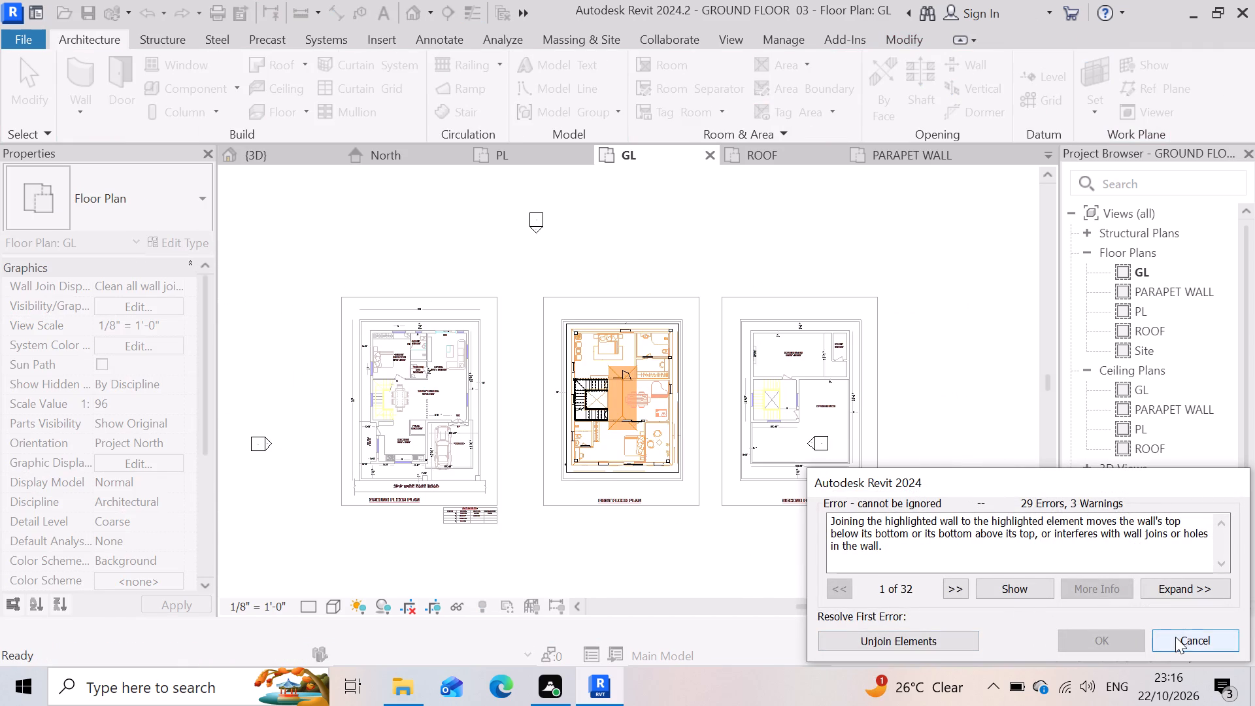
{"action": "left_click", "coordinate": [1175, 637]}
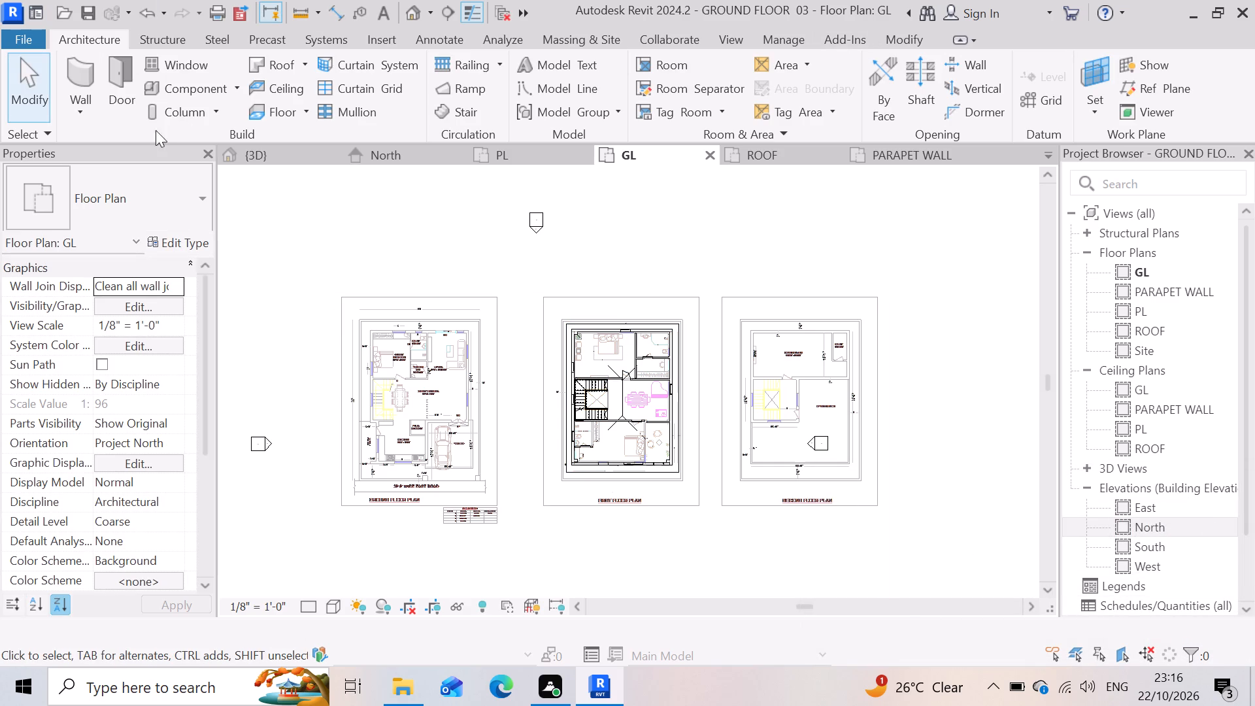
Create a Generic - 12" footprint roof on level GL from a rectangle about 34'-7 1/2" by 46'-9", leaving the walls unattached.
{"action": "left_click", "coordinate": [290, 64]}
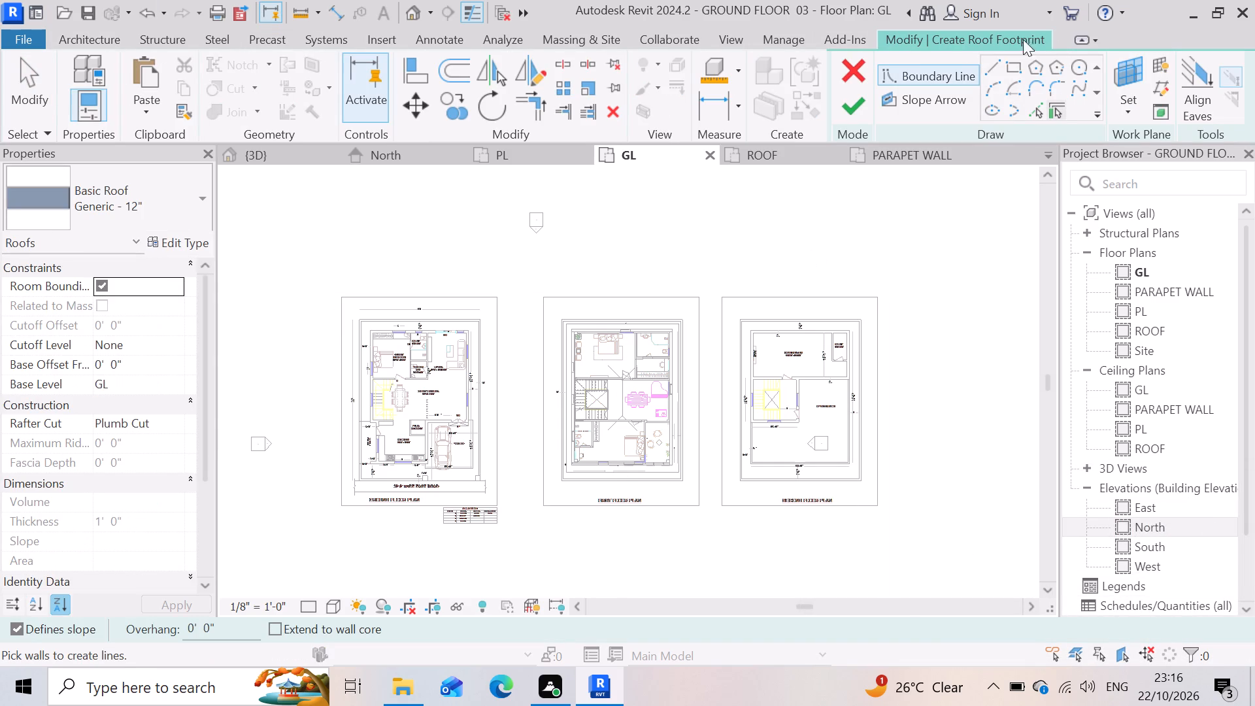
{"action": "left_click", "coordinate": [1019, 63]}
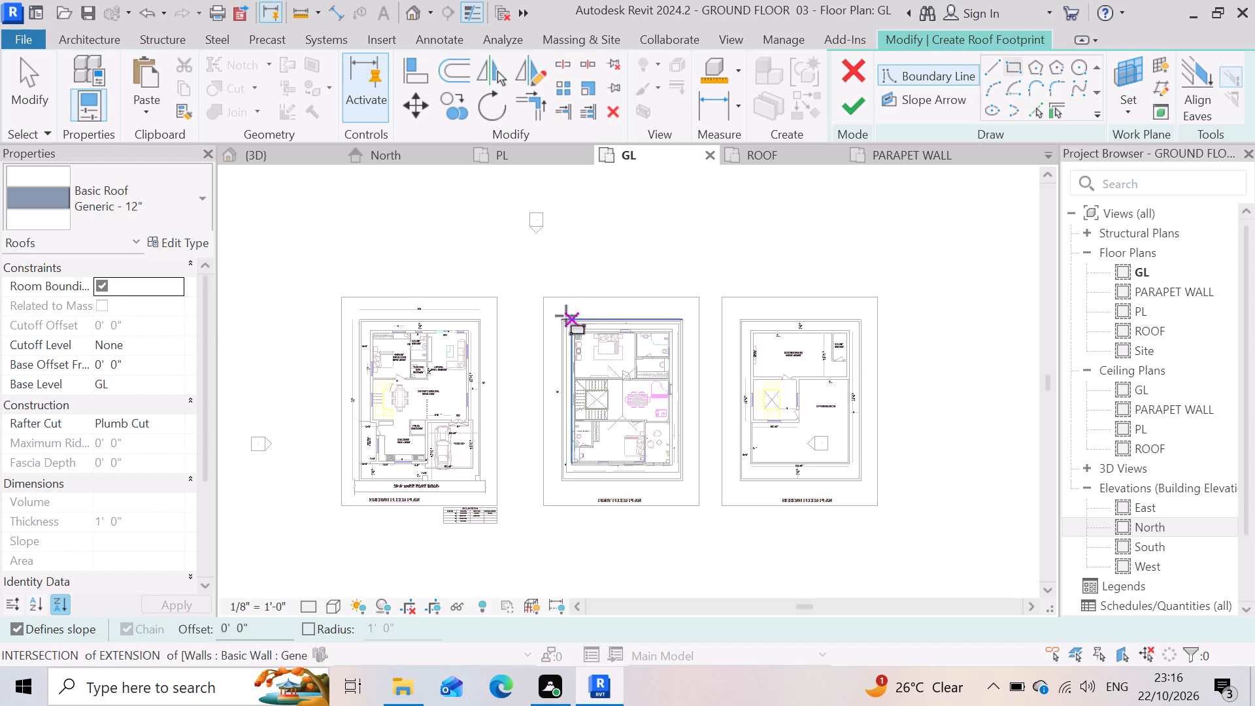
{"action": "left_click", "coordinate": [566, 317]}
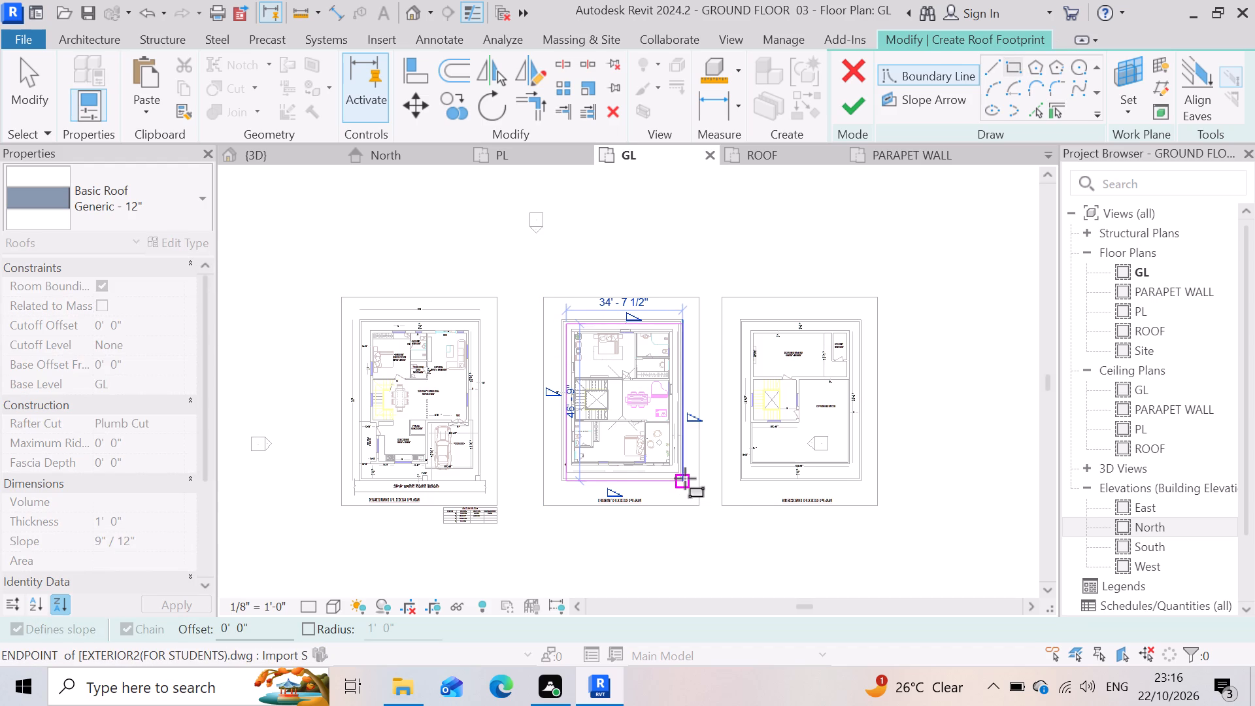
{"action": "left_click", "coordinate": [685, 479]}
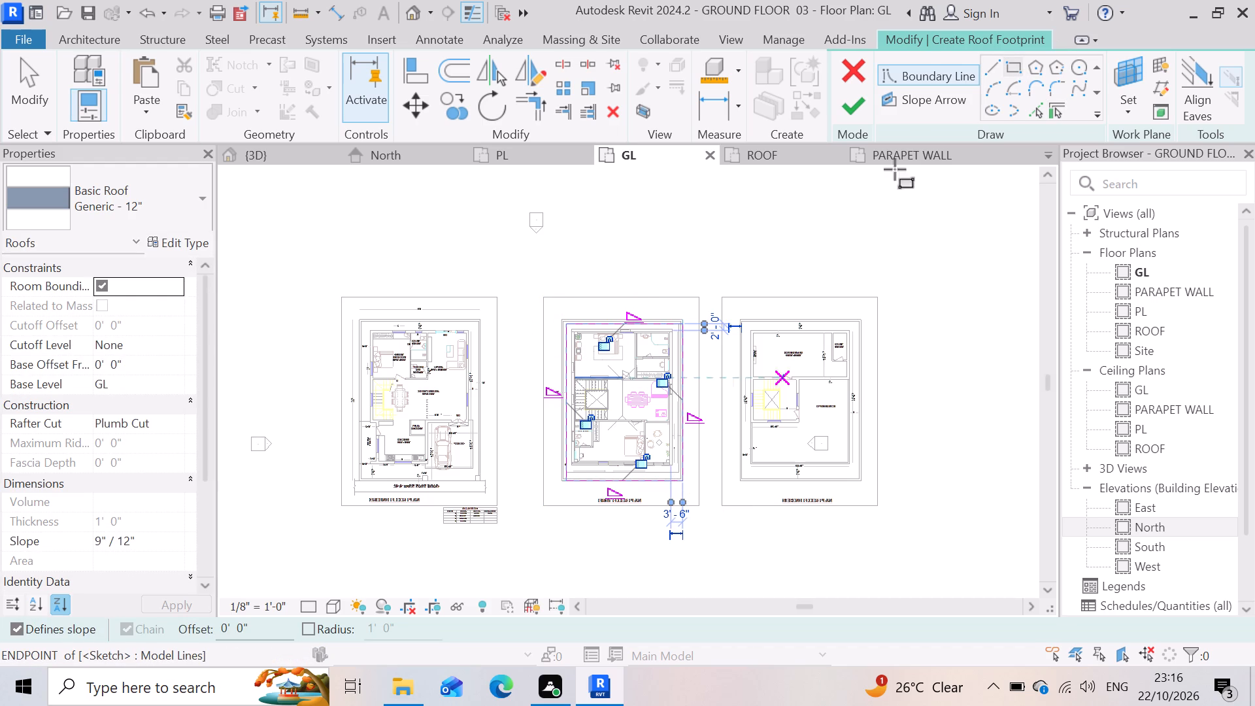
{"action": "left_click", "coordinate": [864, 115]}
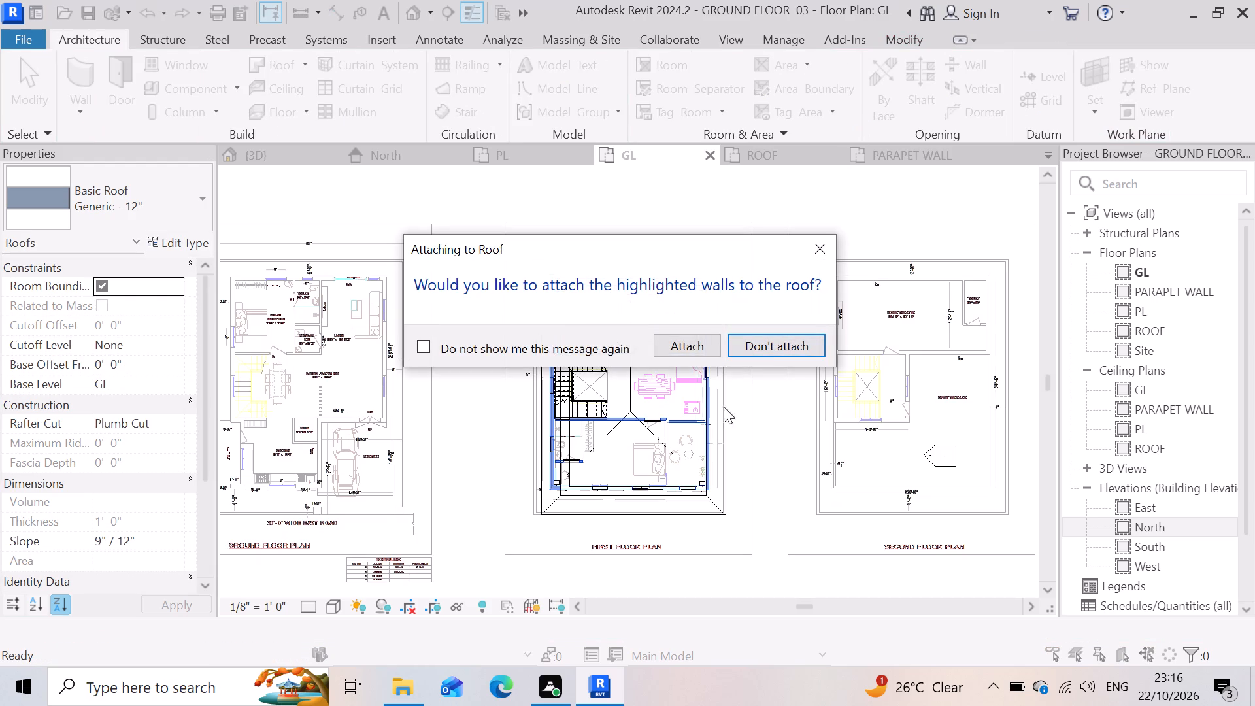
{"action": "left_click", "coordinate": [769, 339]}
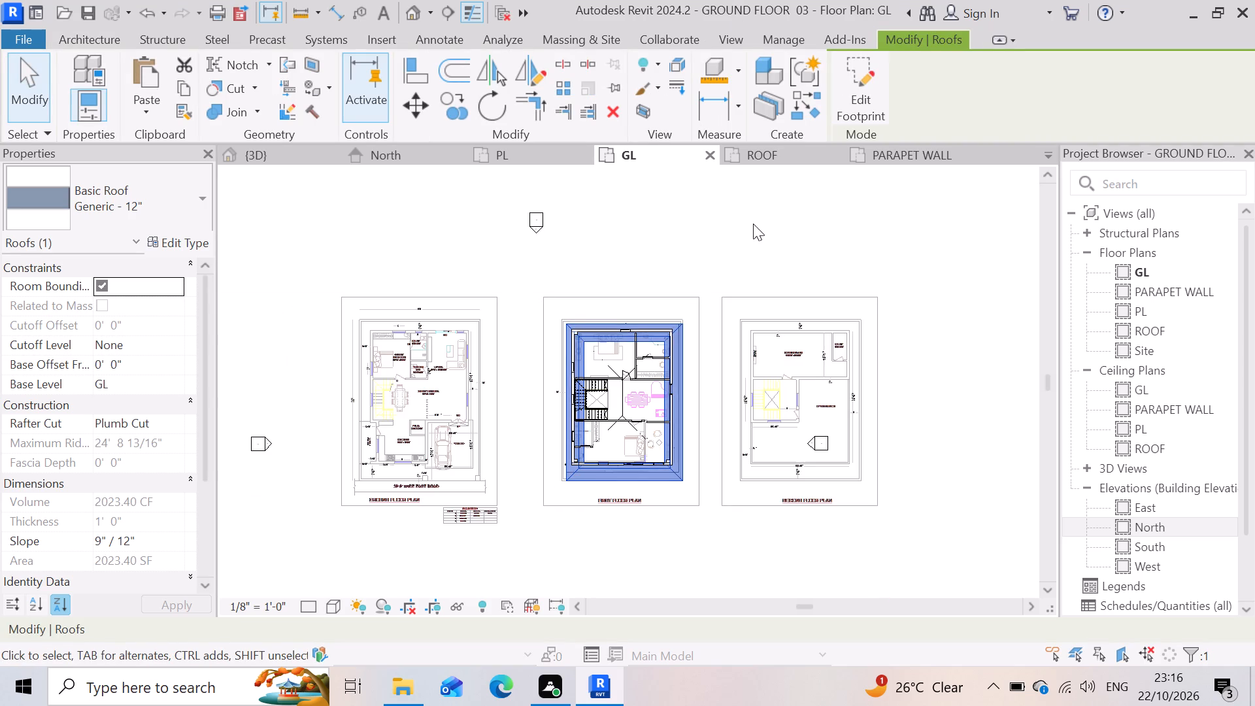
Copy the GL footprint roof in the 3D view and paste it aligned to the ROOF level.
{"action": "left_click", "coordinate": [309, 155]}
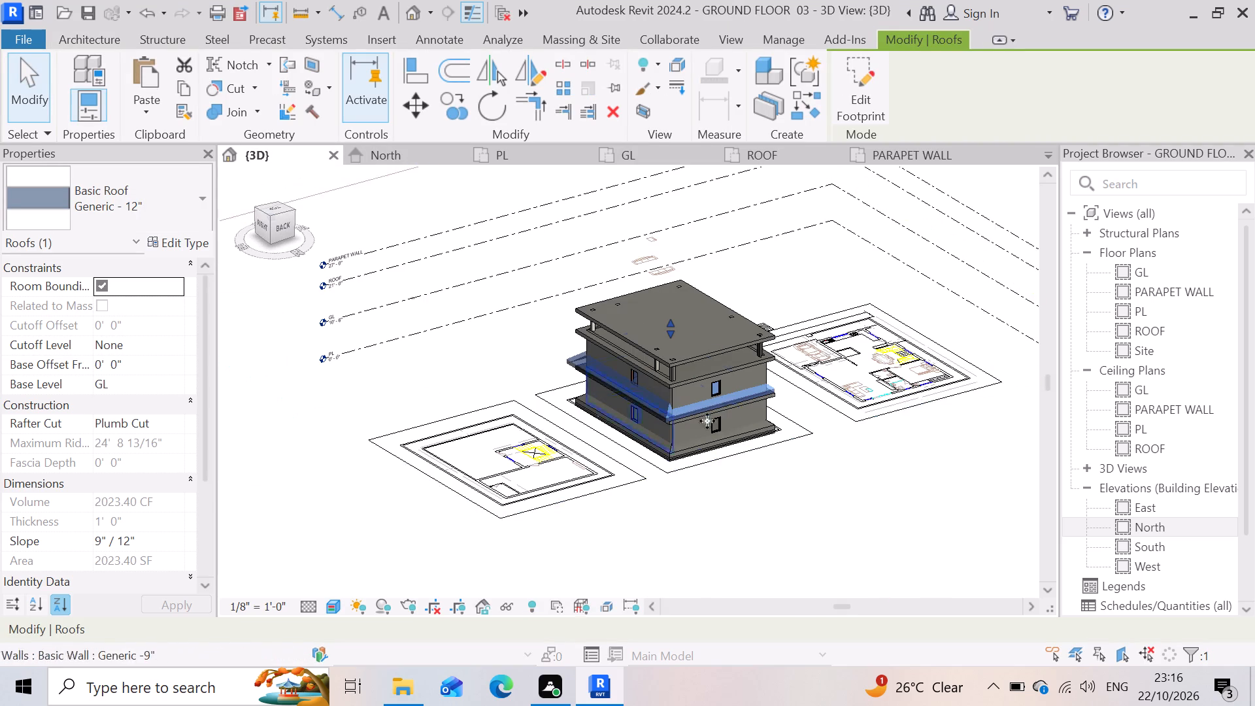
{"action": "scroll", "coordinate": [725, 408], "scroll_direction": "up", "scroll_amount": 2}
{"action": "scroll", "coordinate": [495, 448], "scroll_direction": "up", "scroll_amount": 3}
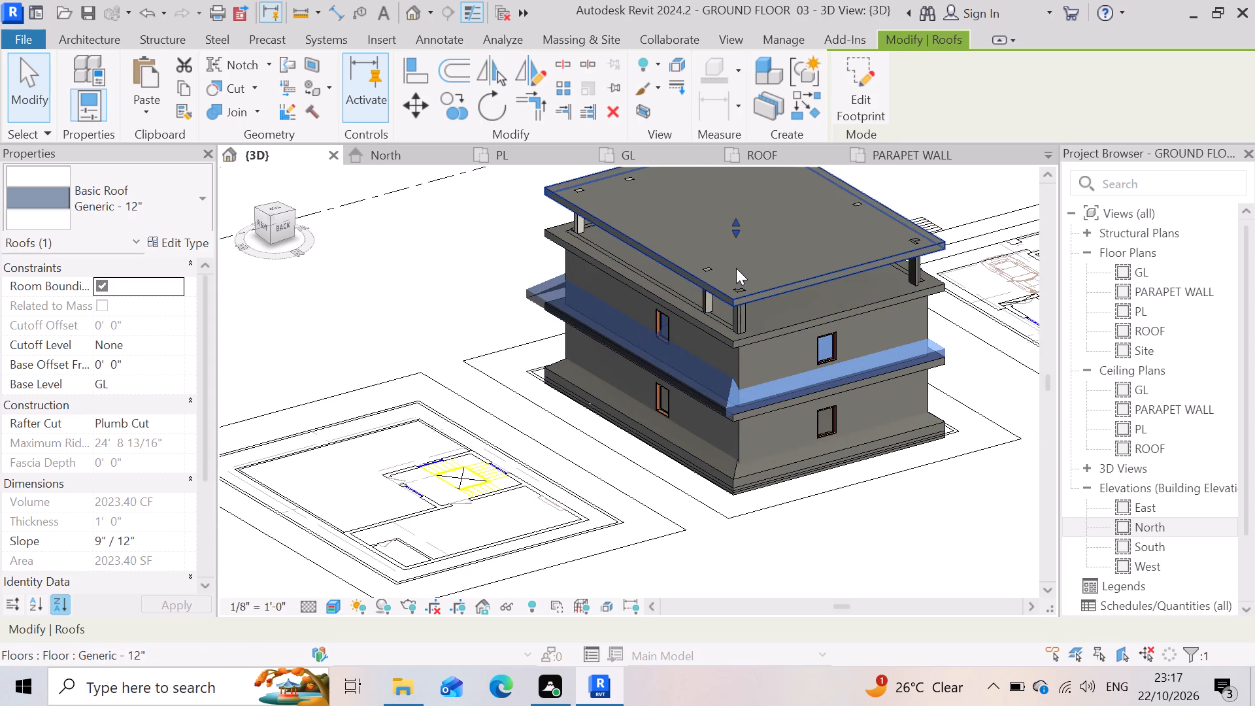
{"action": "left_click", "coordinate": [769, 387]}
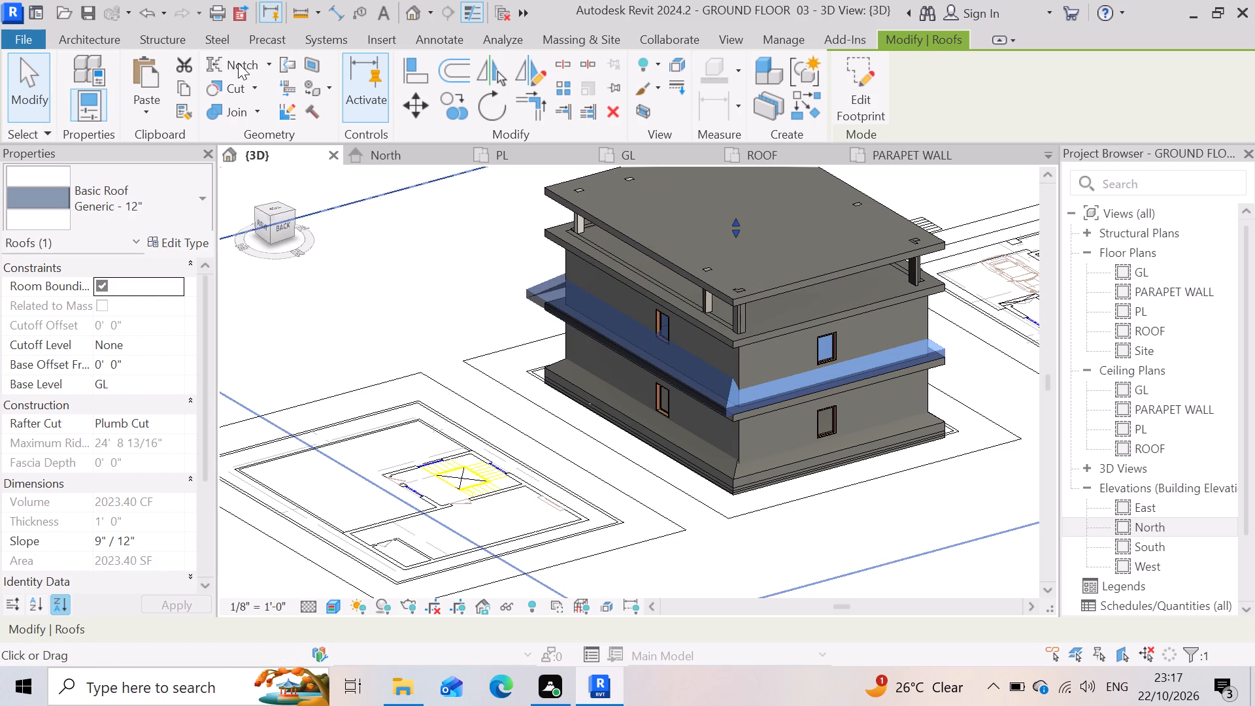
{"action": "left_click", "coordinate": [184, 89]}
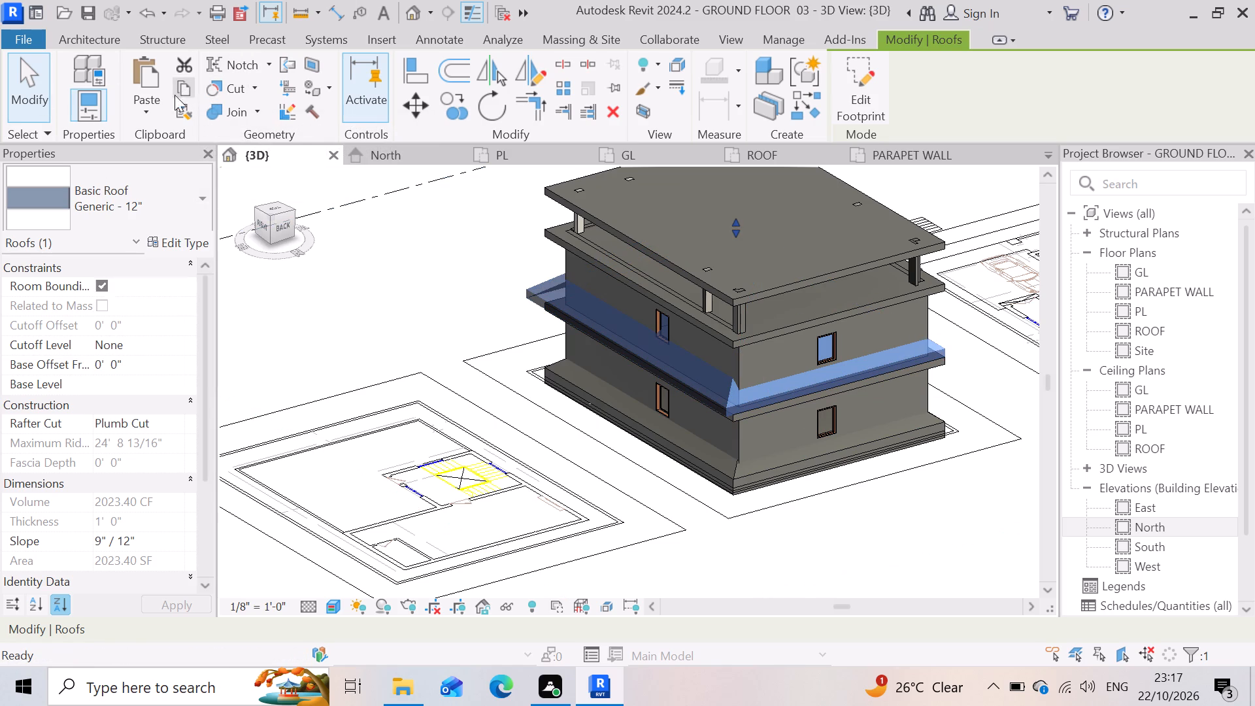
{"action": "left_click", "coordinate": [151, 109]}
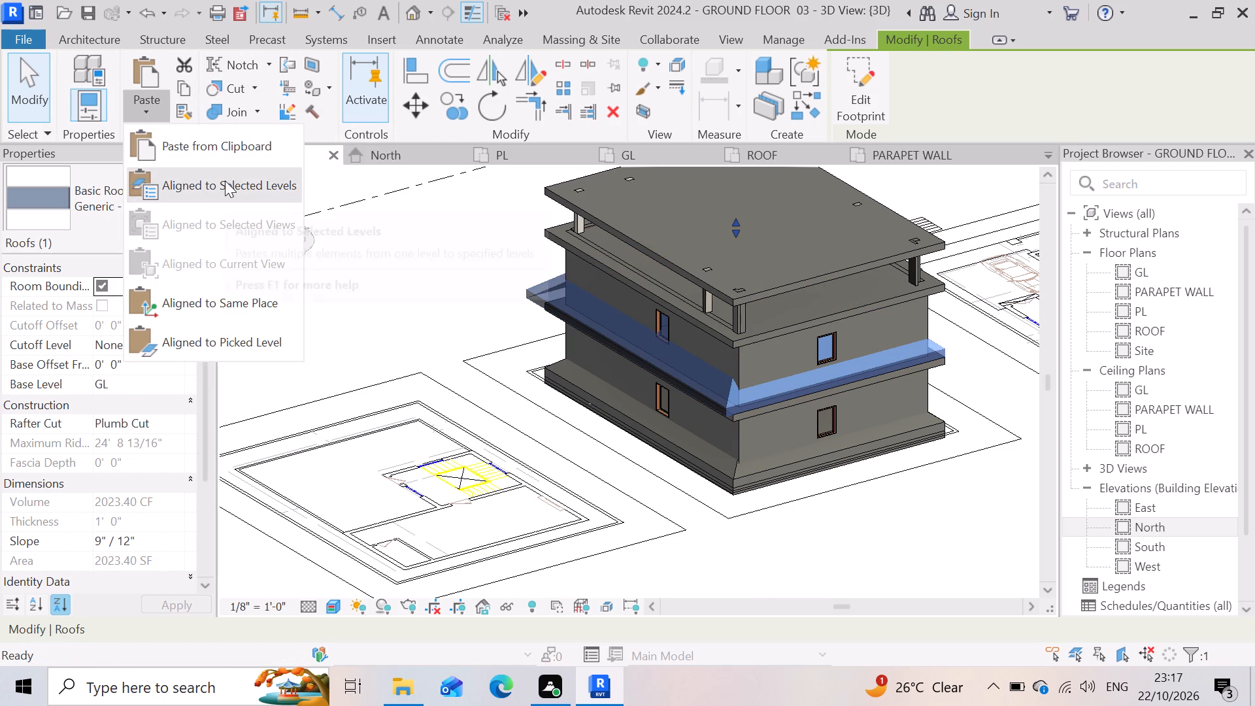
{"action": "left_click", "coordinate": [225, 180]}
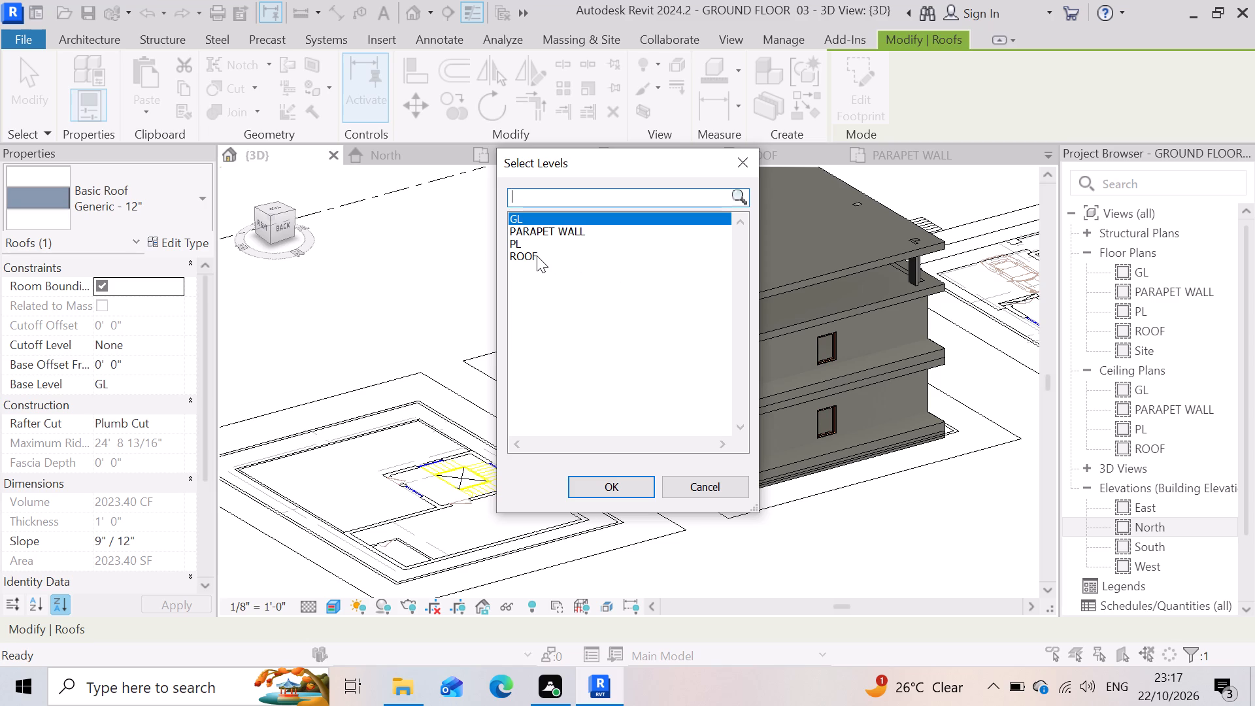
{"action": "left_click", "coordinate": [537, 256]}
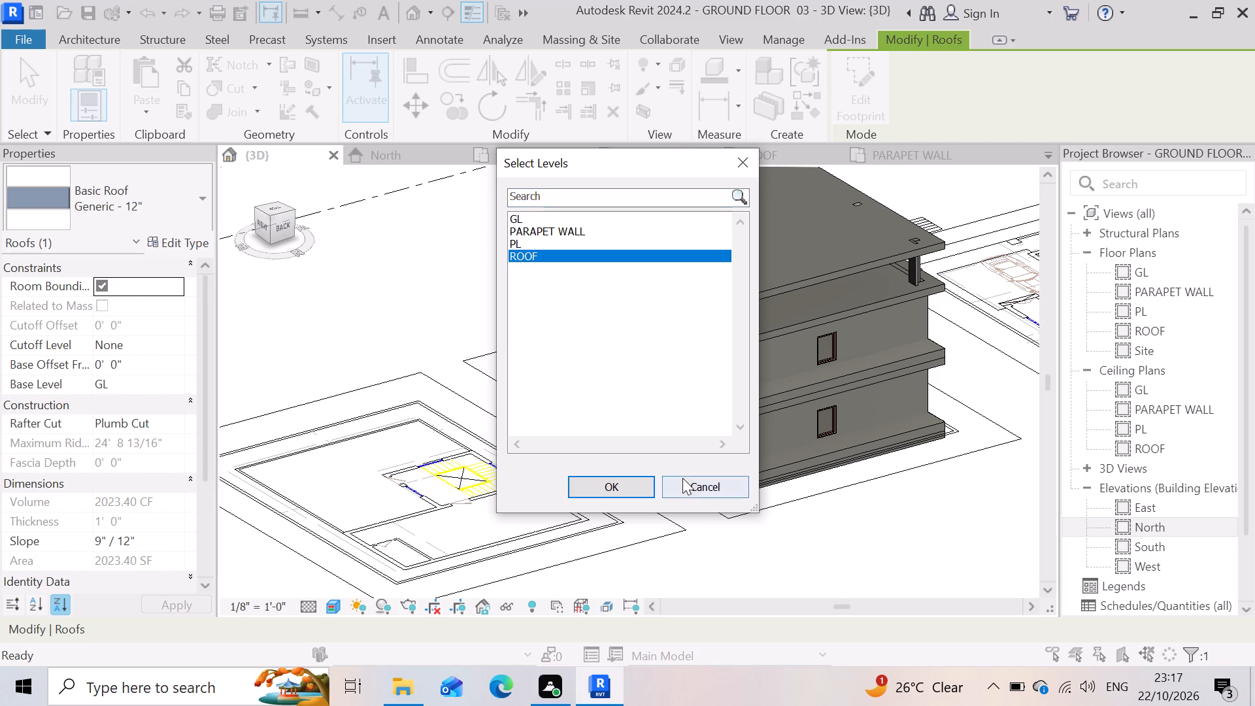
{"action": "left_click", "coordinate": [637, 486]}
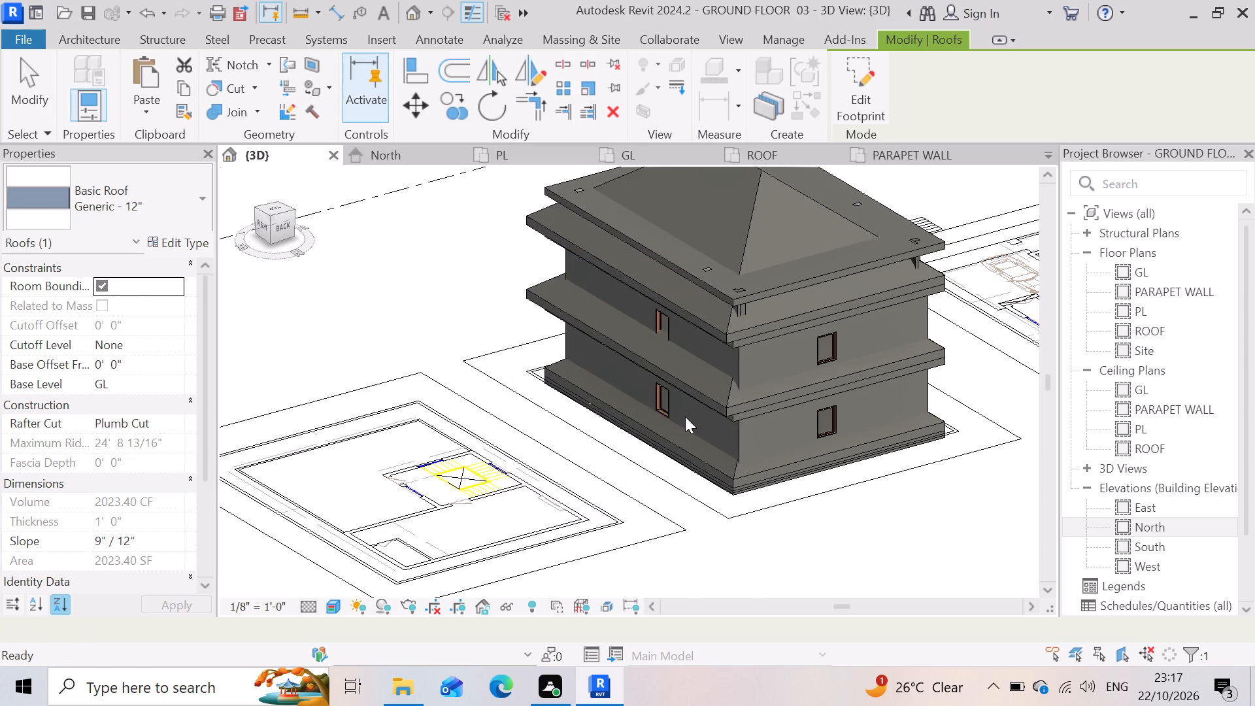
Delete the original Generic - 12" footprint roof on level GL, keeping its copy on level ROOF.
{"action": "scroll", "coordinate": [689, 414], "scroll_direction": "down", "scroll_amount": 2}
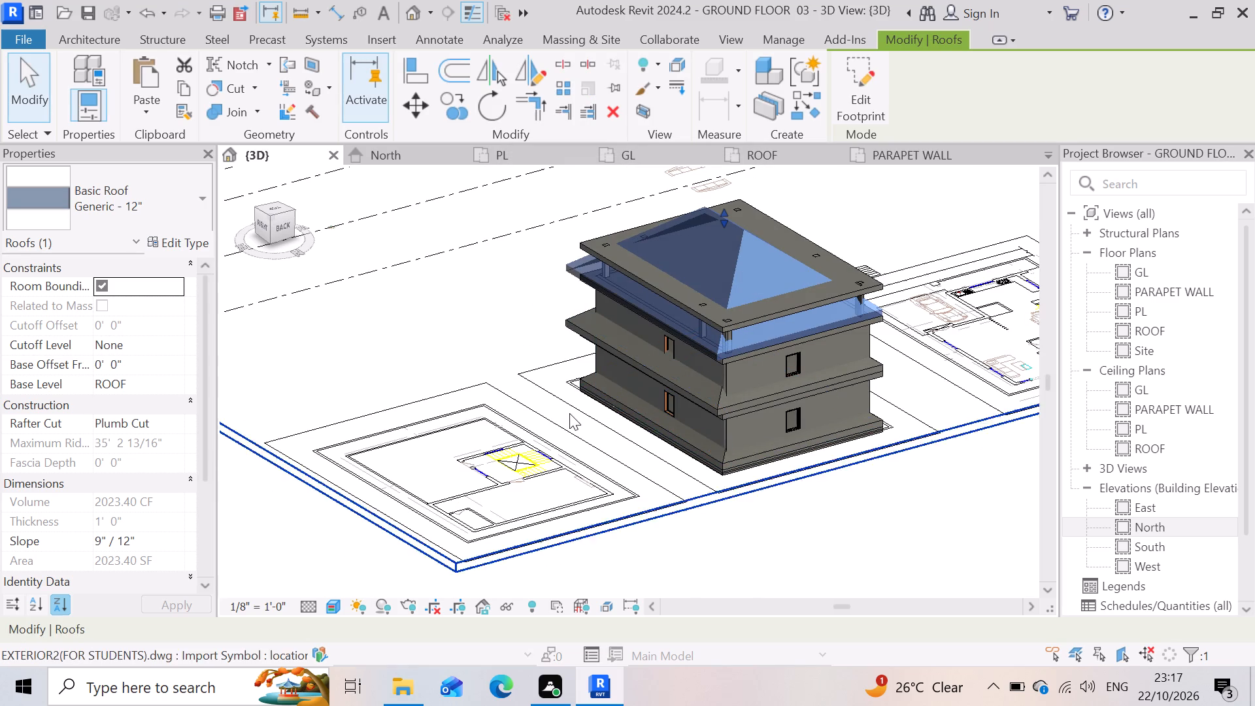
{"action": "scroll", "coordinate": [769, 396], "scroll_direction": "up", "scroll_amount": 3}
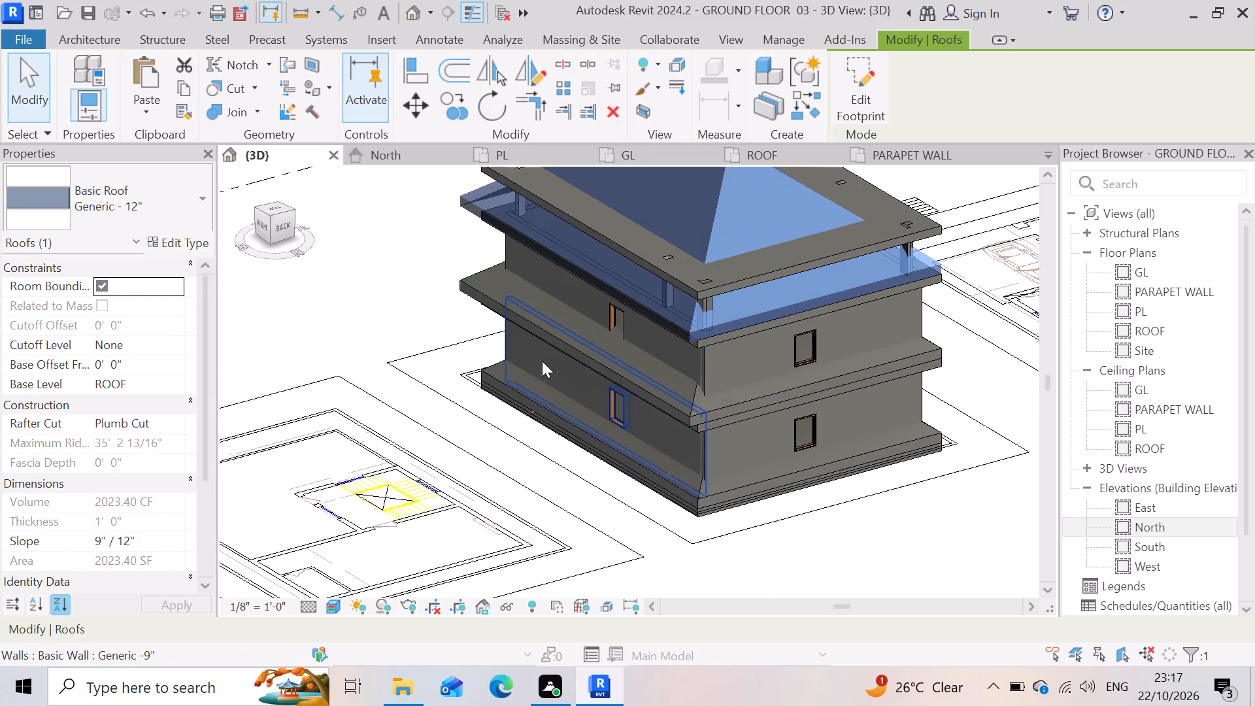
{"action": "left_click", "coordinate": [636, 365]}
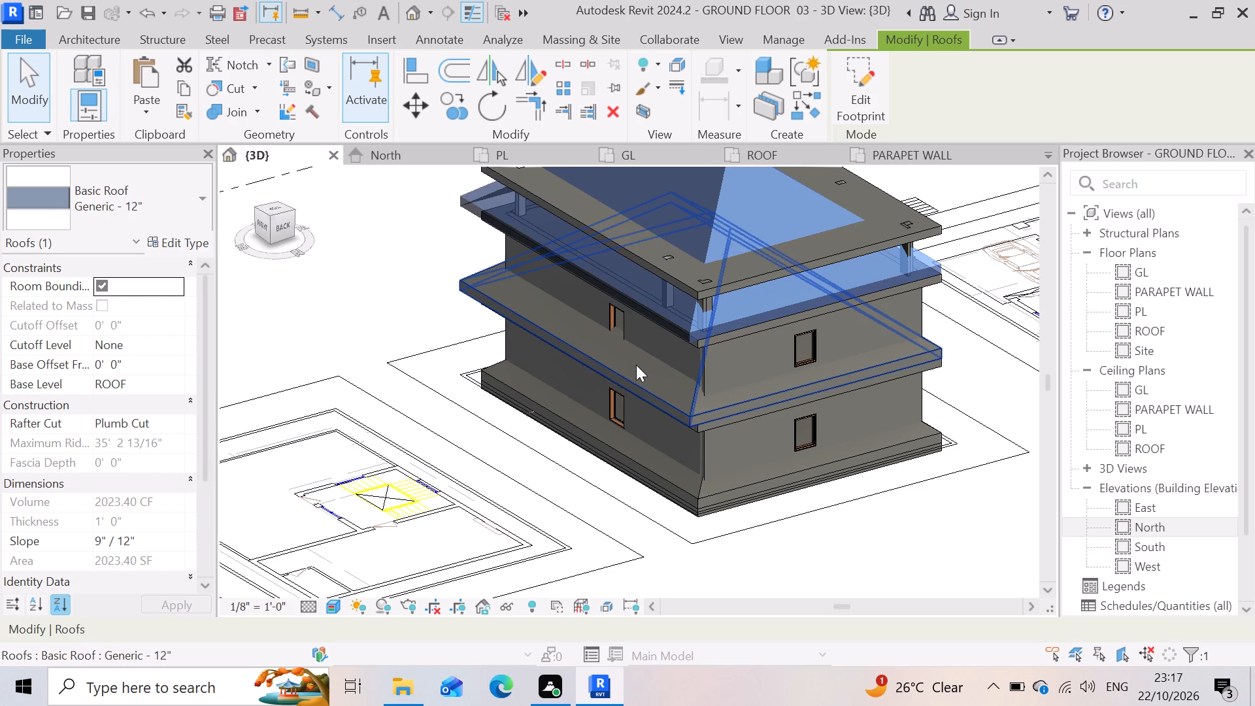
{"action": "key", "text": "Delete"}
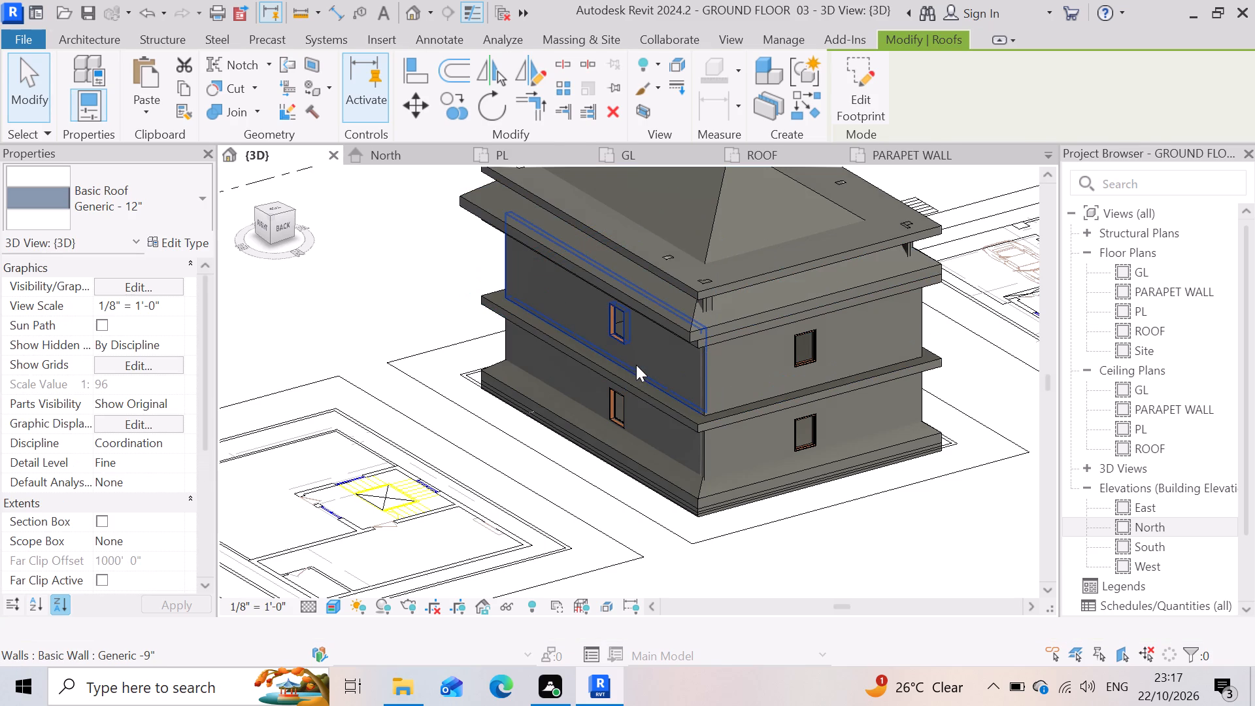
Examine from the building's back corner how the ROOF-level hip roof meets the upper walls and the slab above.
{"action": "scroll", "coordinate": [668, 394], "scroll_direction": "down", "scroll_amount": 4}
{"action": "scroll", "coordinate": [673, 293], "scroll_direction": "up", "scroll_amount": 4}
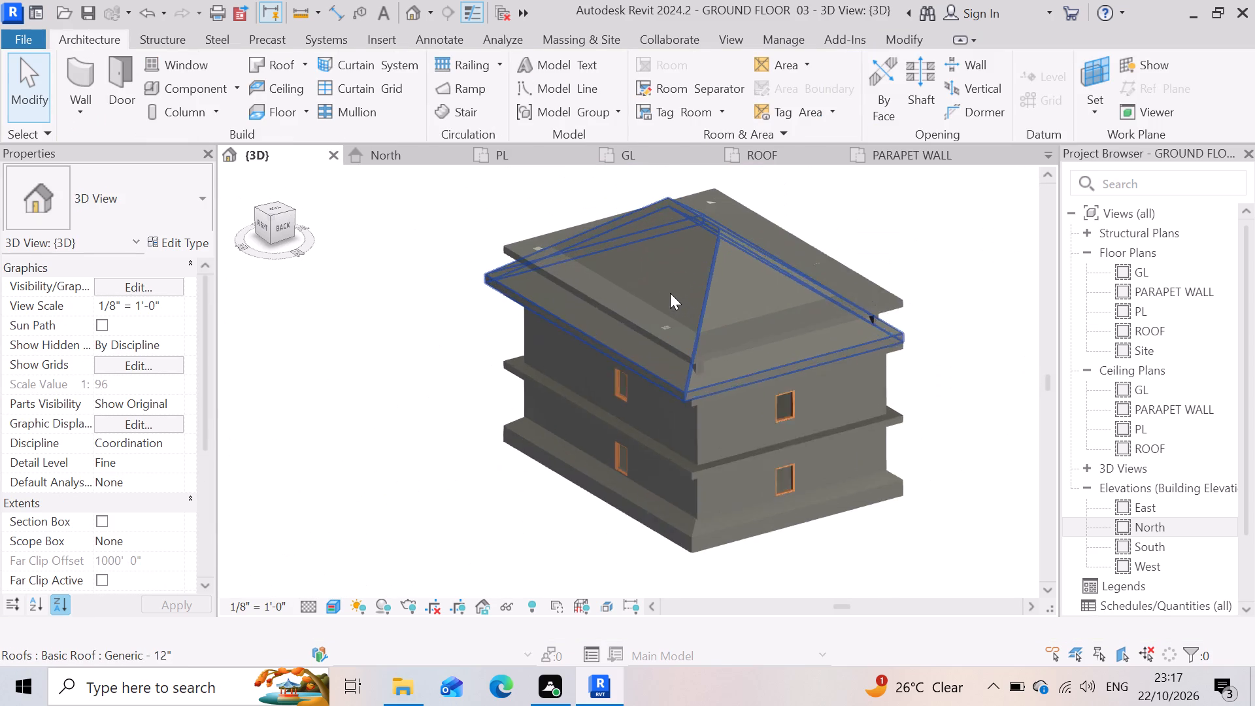
{"action": "scroll", "coordinate": [670, 293], "scroll_direction": "up", "scroll_amount": 1}
{"action": "scroll", "coordinate": [703, 406], "scroll_direction": "up", "scroll_amount": 3}
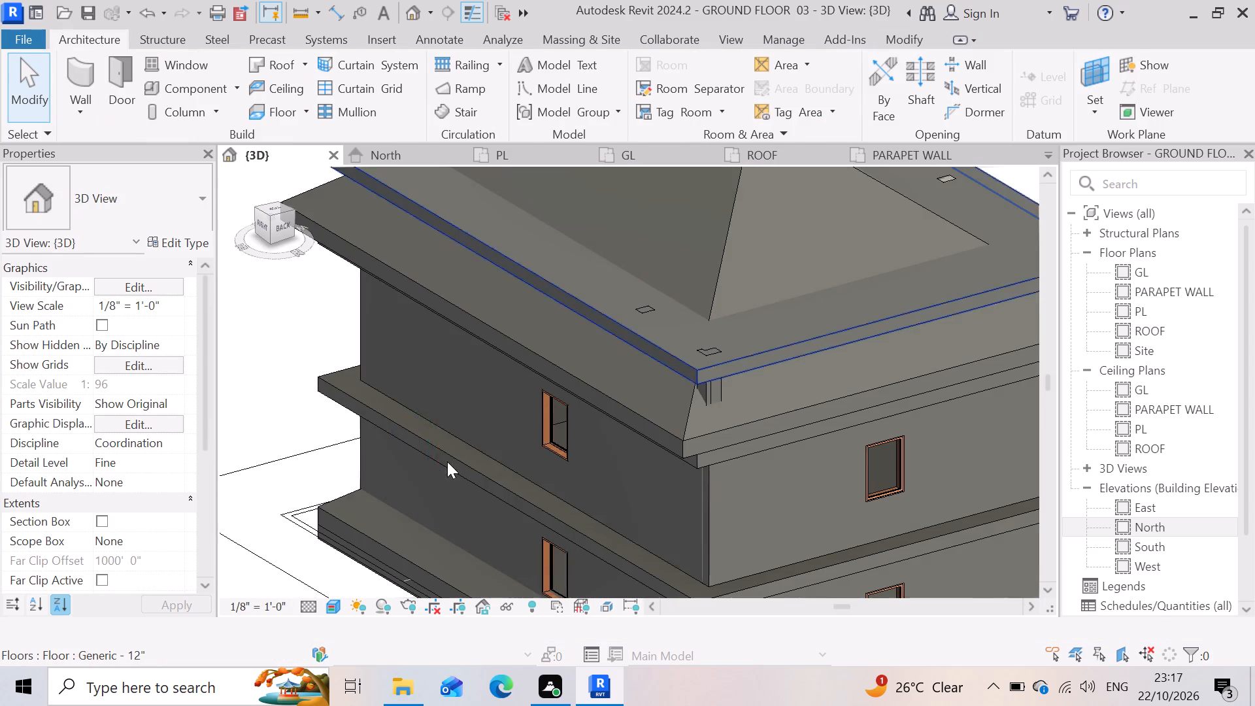
{"action": "scroll", "coordinate": [638, 432], "scroll_direction": "down", "scroll_amount": 4}
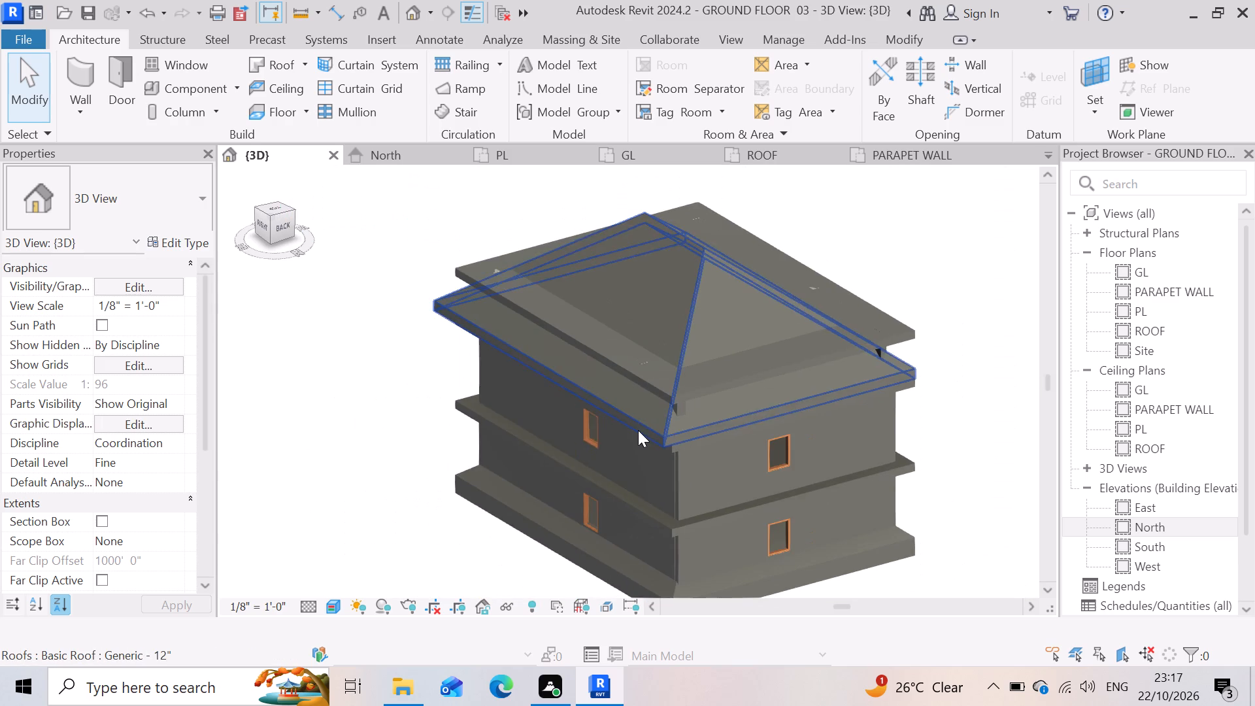
{"action": "scroll", "coordinate": [360, 370], "scroll_direction": "up", "scroll_amount": 3}
{"action": "scroll", "coordinate": [349, 345], "scroll_direction": "down", "scroll_amount": 4}
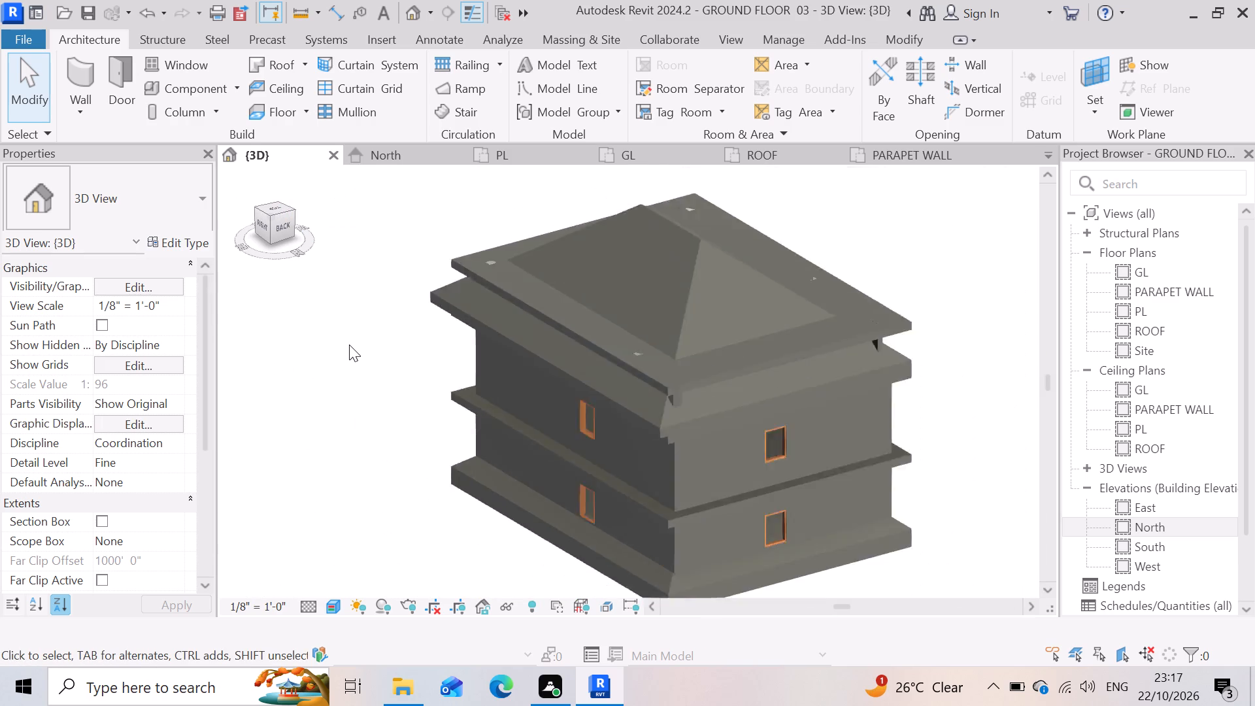
{"action": "scroll", "coordinate": [349, 345], "scroll_direction": "down", "scroll_amount": 2}
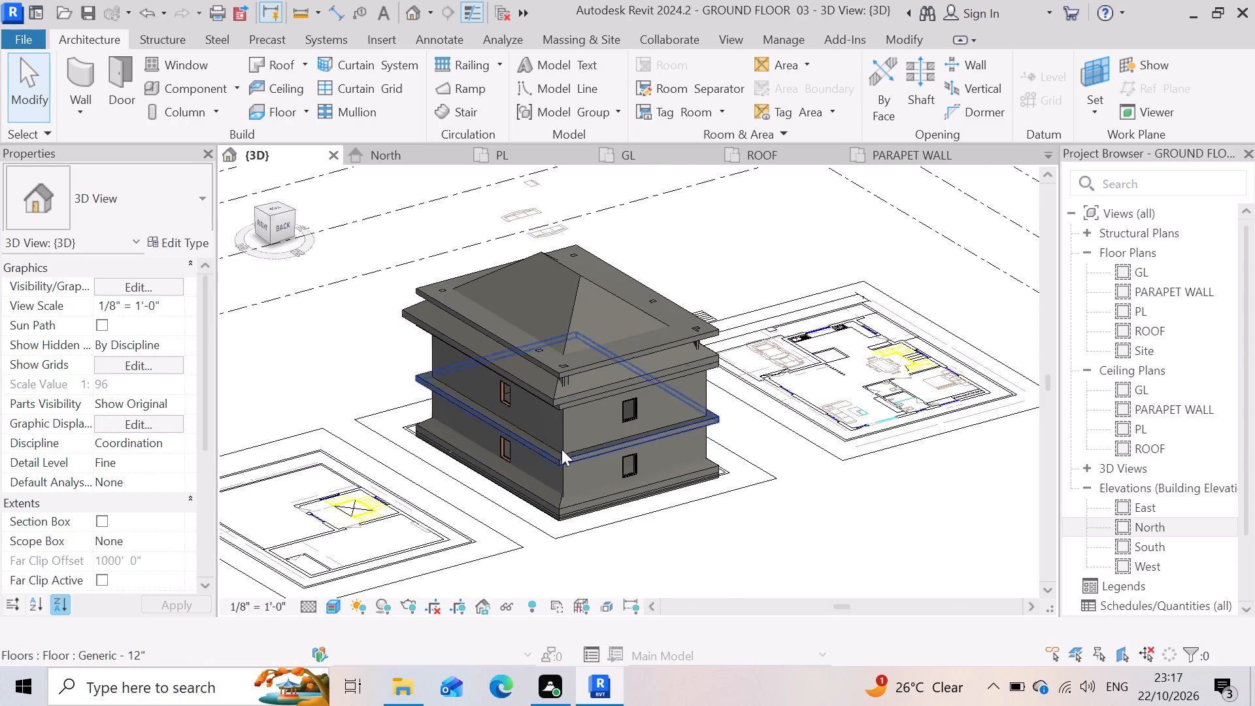
{"action": "scroll", "coordinate": [531, 436], "scroll_direction": "up", "scroll_amount": 2}
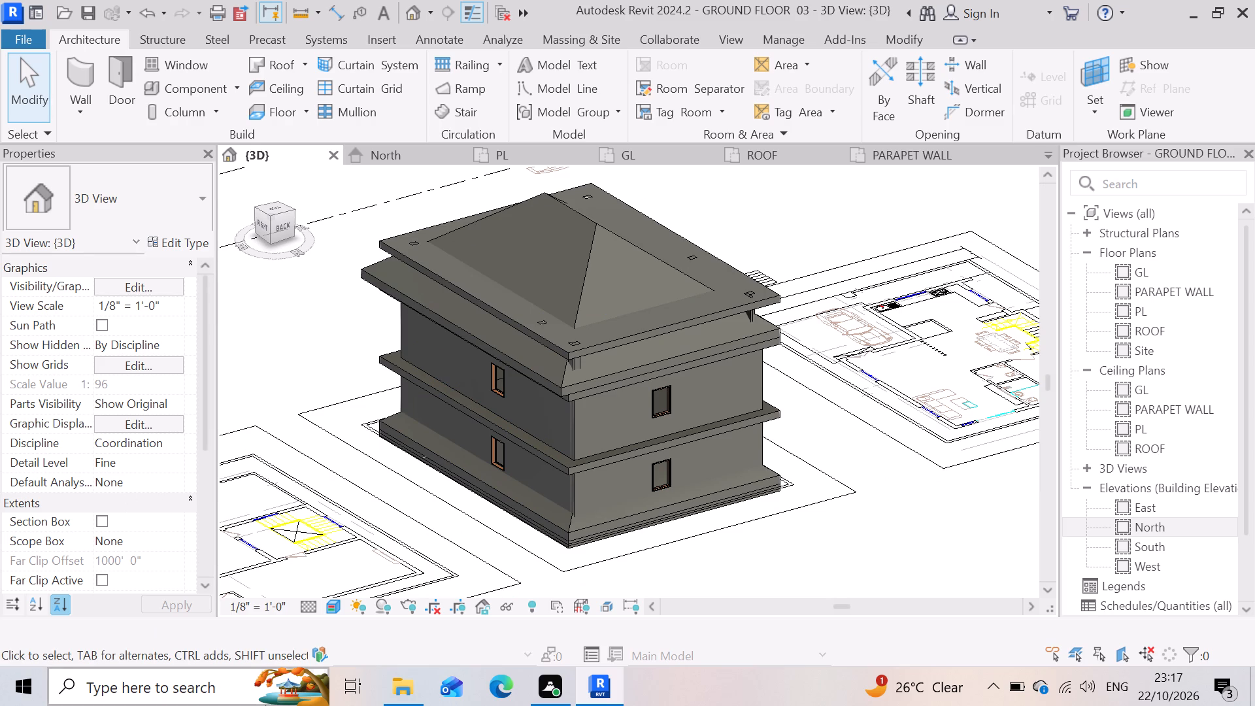
{"action": "scroll", "coordinate": [841, 574], "scroll_direction": "down", "scroll_amount": 1}
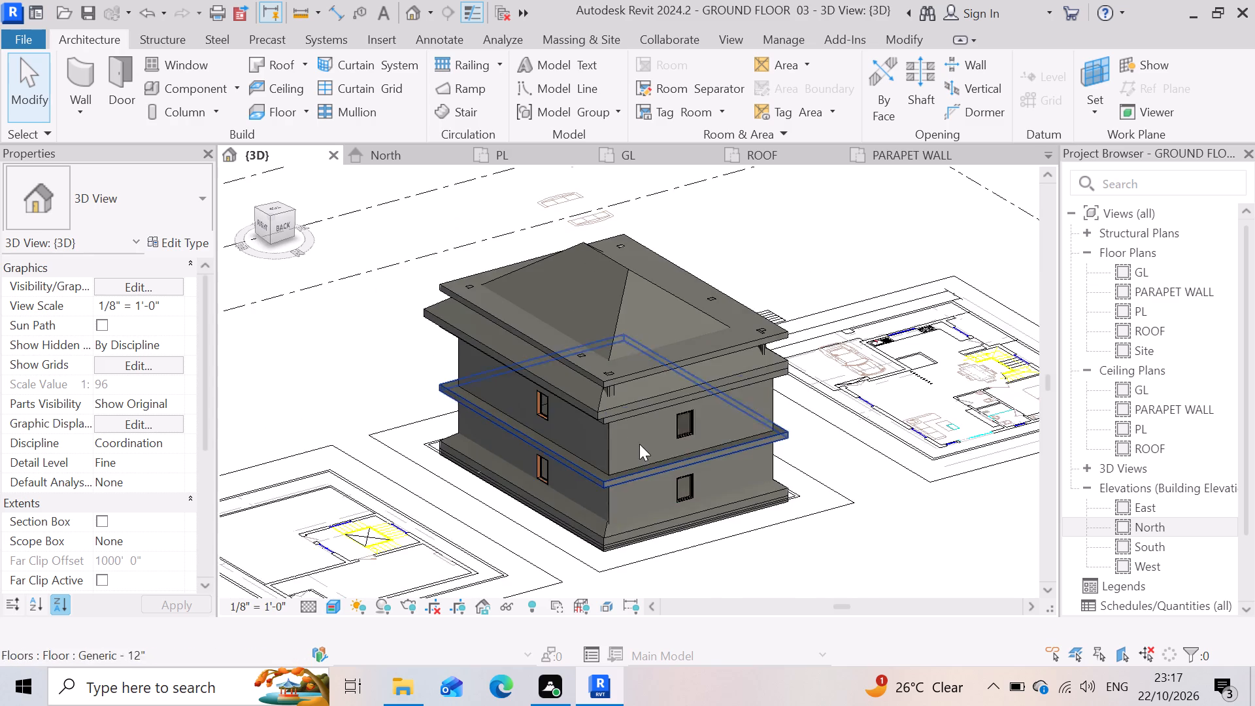
{"action": "scroll", "coordinate": [619, 432], "scroll_direction": "up", "scroll_amount": 2}
{"action": "scroll", "coordinate": [752, 478], "scroll_direction": "down", "scroll_amount": 2}
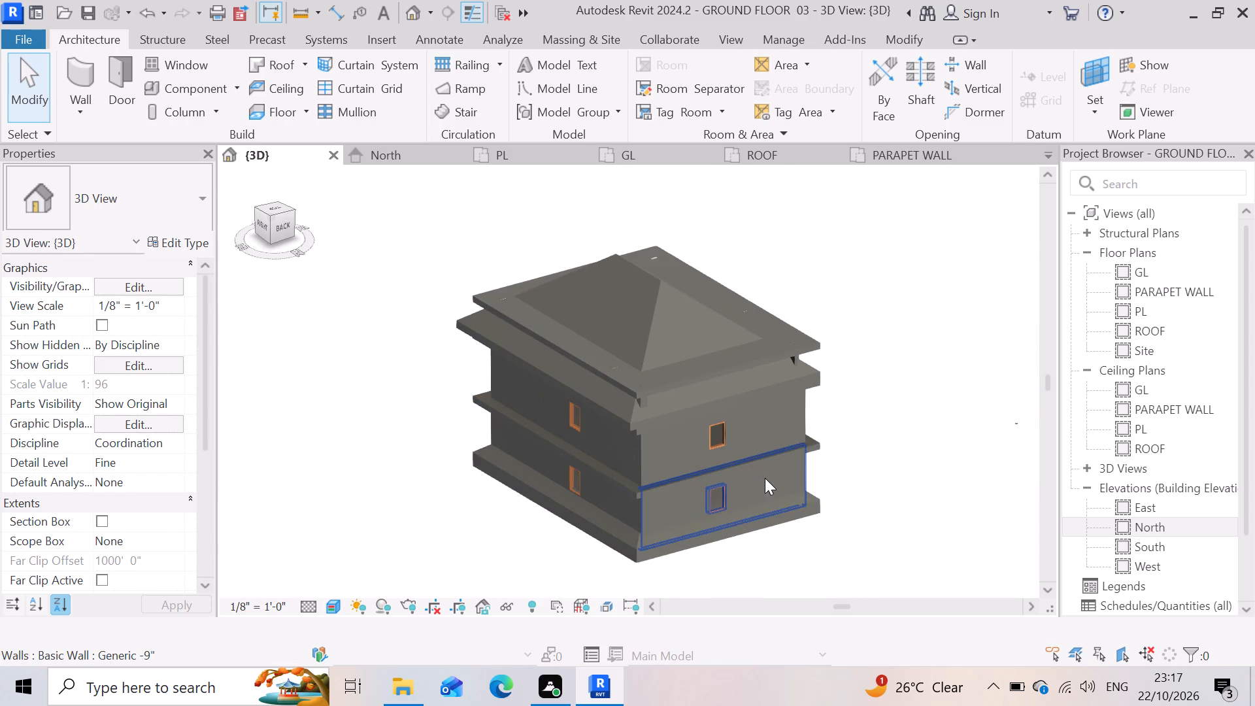
{"action": "scroll", "coordinate": [792, 573], "scroll_direction": "up", "scroll_amount": 1, "text": "shift"}
Inspect the front facade and the base level and slope properties of the Generic - 12" hip roof on level ROOF.
{"action": "middle_click_drag", "start_coordinate": [792, 573], "coordinate": [1050, 507], "text": "shift"}
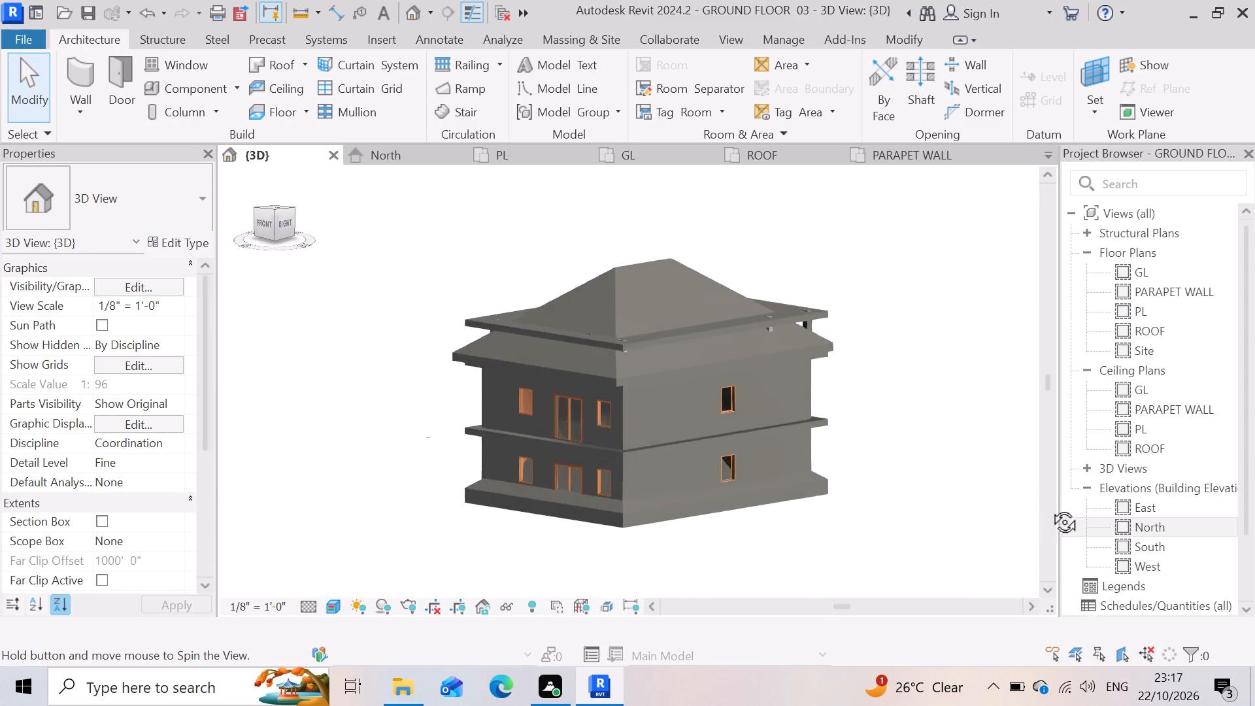
{"action": "middle_click_drag", "start_coordinate": [1050, 507], "coordinate": [1141, 507], "text": "shift"}
{"action": "scroll", "coordinate": [601, 408], "scroll_direction": "up", "scroll_amount": 3}
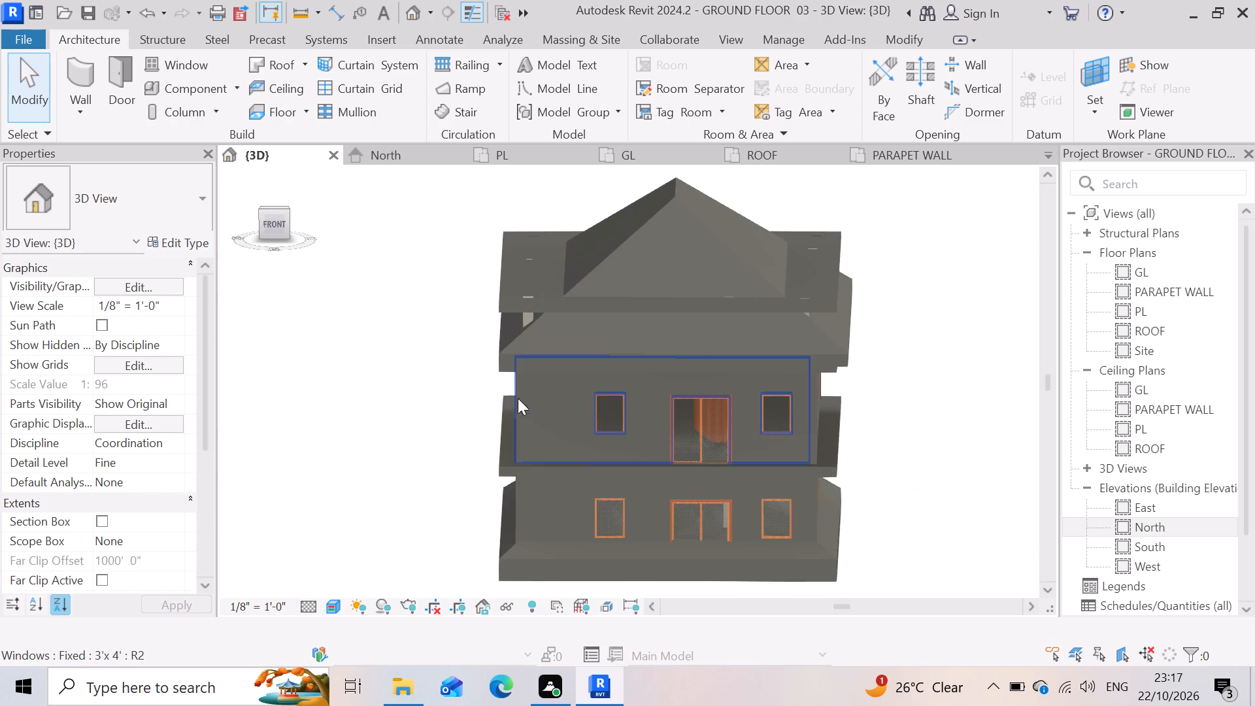
{"action": "scroll", "coordinate": [539, 374], "scroll_direction": "up", "scroll_amount": 2}
{"action": "scroll", "coordinate": [629, 361], "scroll_direction": "up", "scroll_amount": 3}
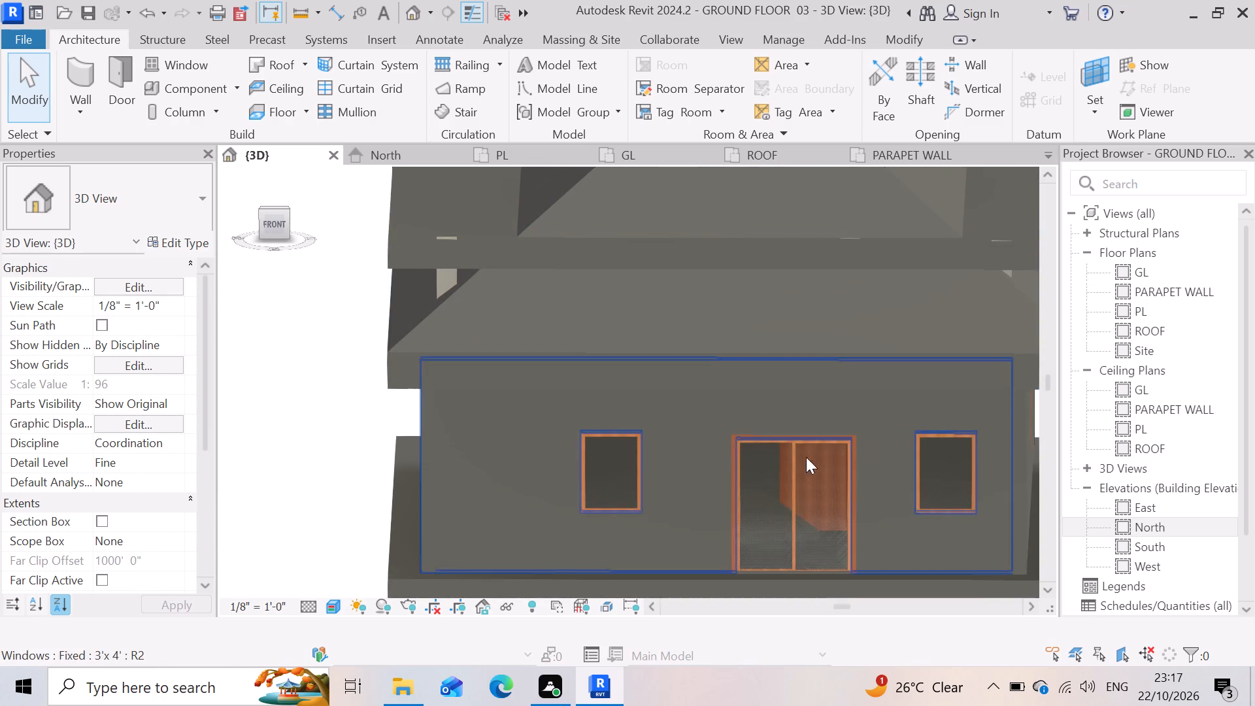
{"action": "left_click", "coordinate": [494, 318]}
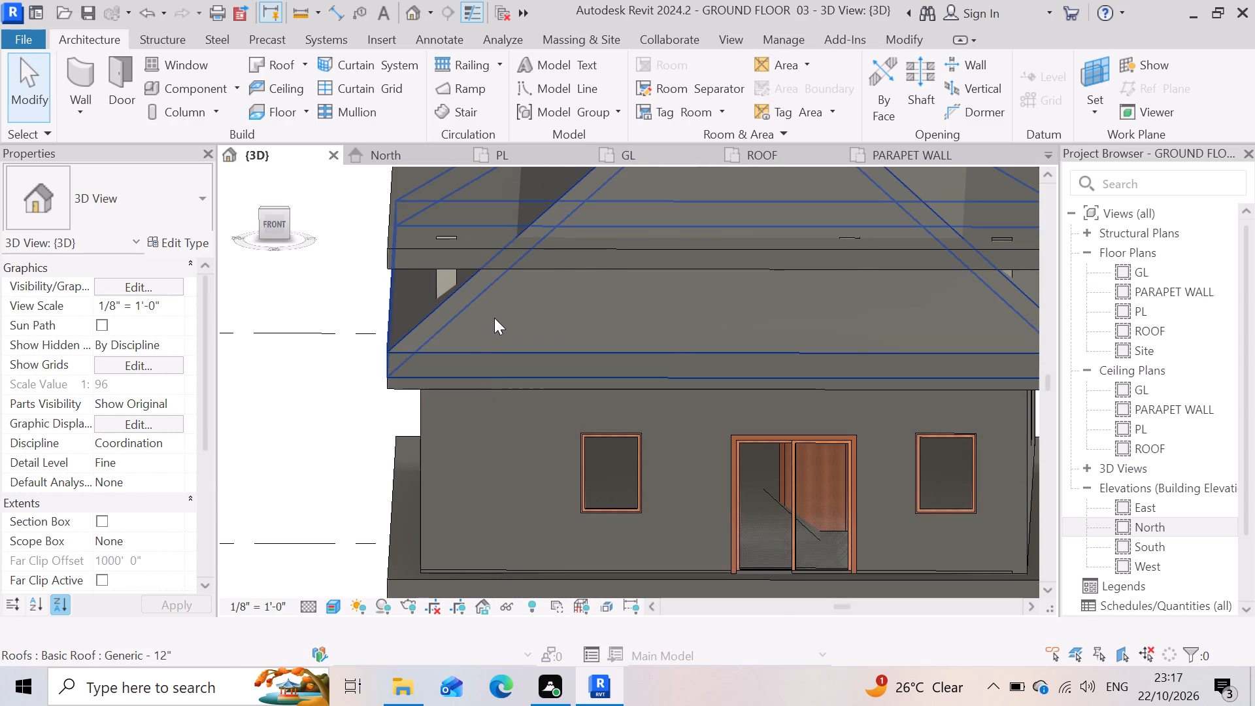
{"action": "scroll", "coordinate": [486, 355], "scroll_direction": "down", "scroll_amount": 6}
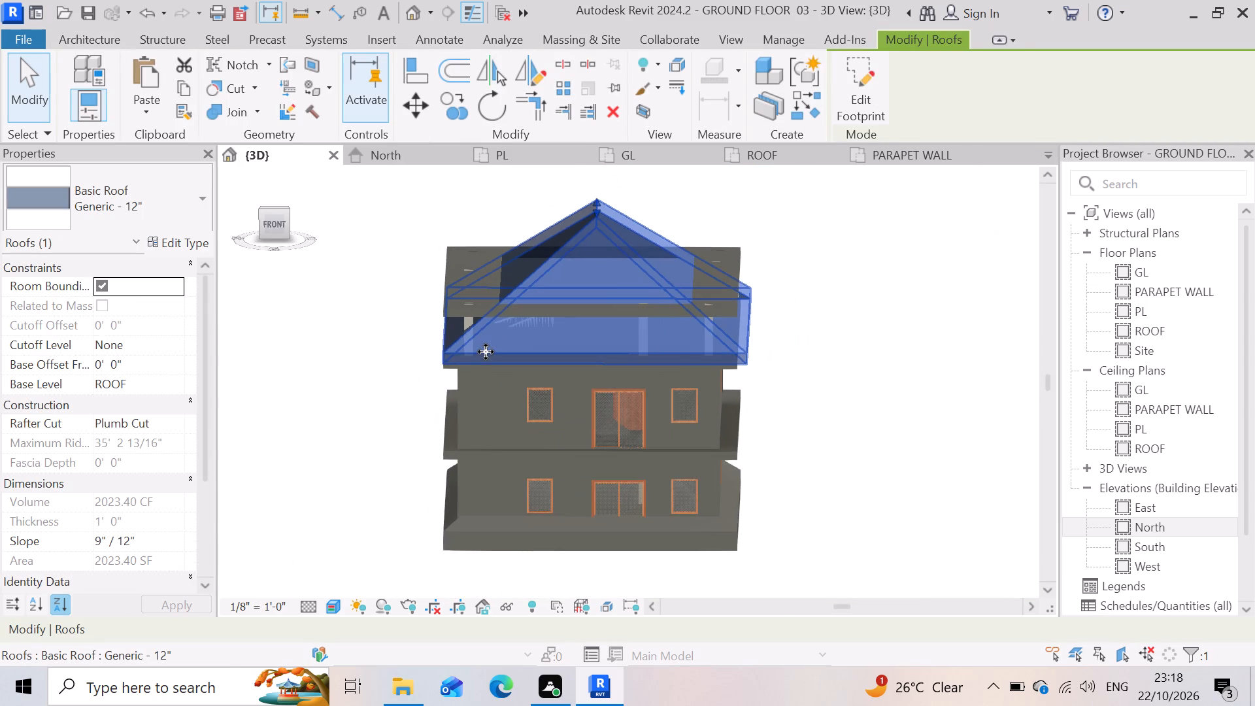
{"action": "scroll", "coordinate": [509, 296], "scroll_direction": "up", "scroll_amount": 3}
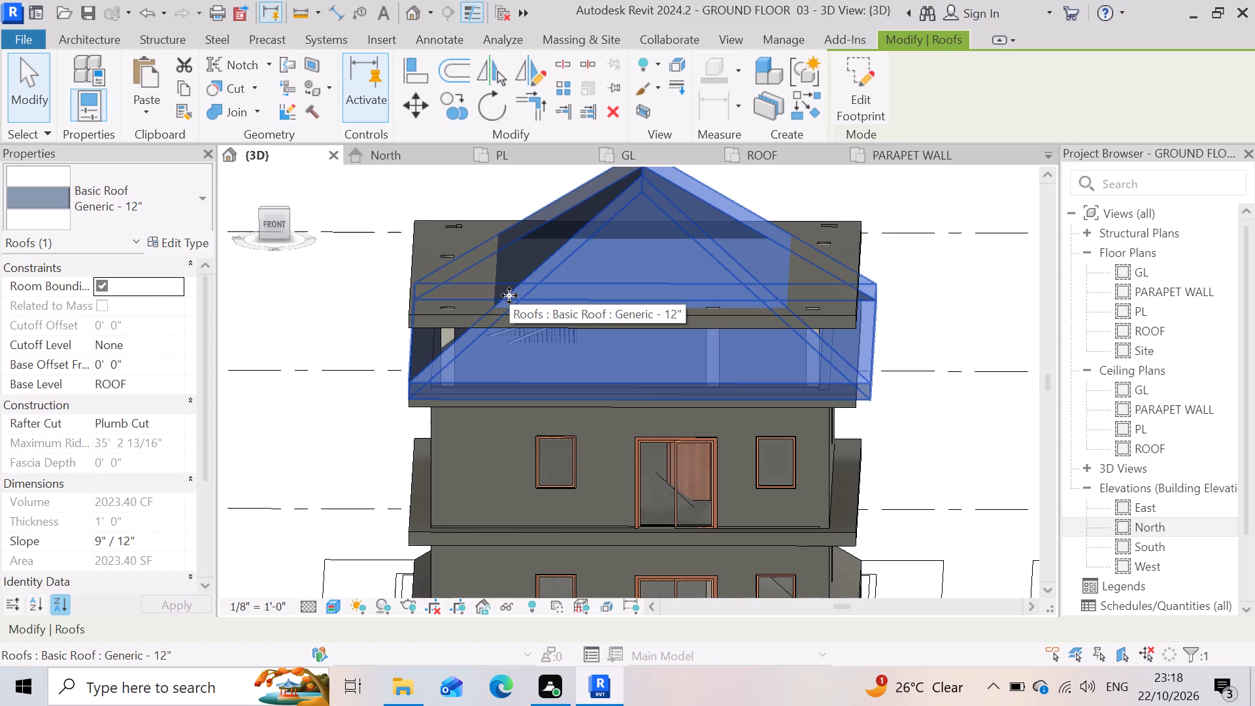
{"action": "scroll", "coordinate": [514, 284], "scroll_direction": "down", "scroll_amount": 5}
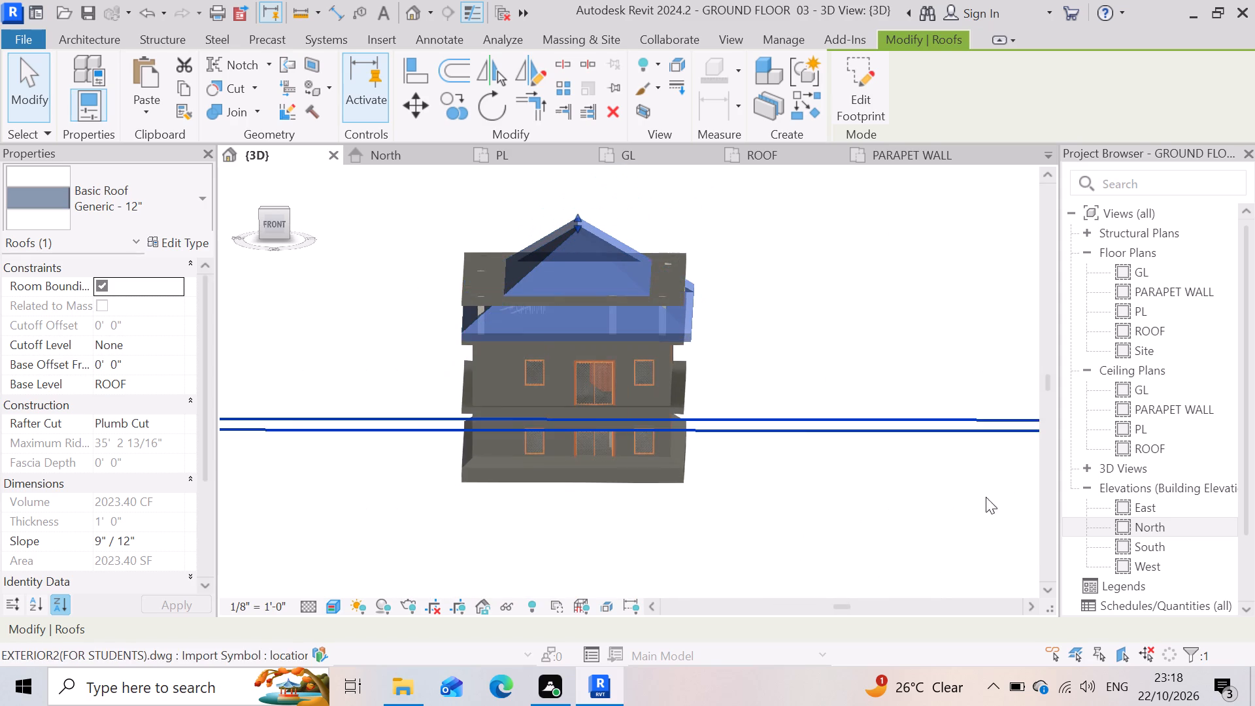
{"action": "left_click", "coordinate": [867, 540]}
{"action": "scroll", "coordinate": [484, 366], "scroll_direction": "up", "scroll_amount": 2}
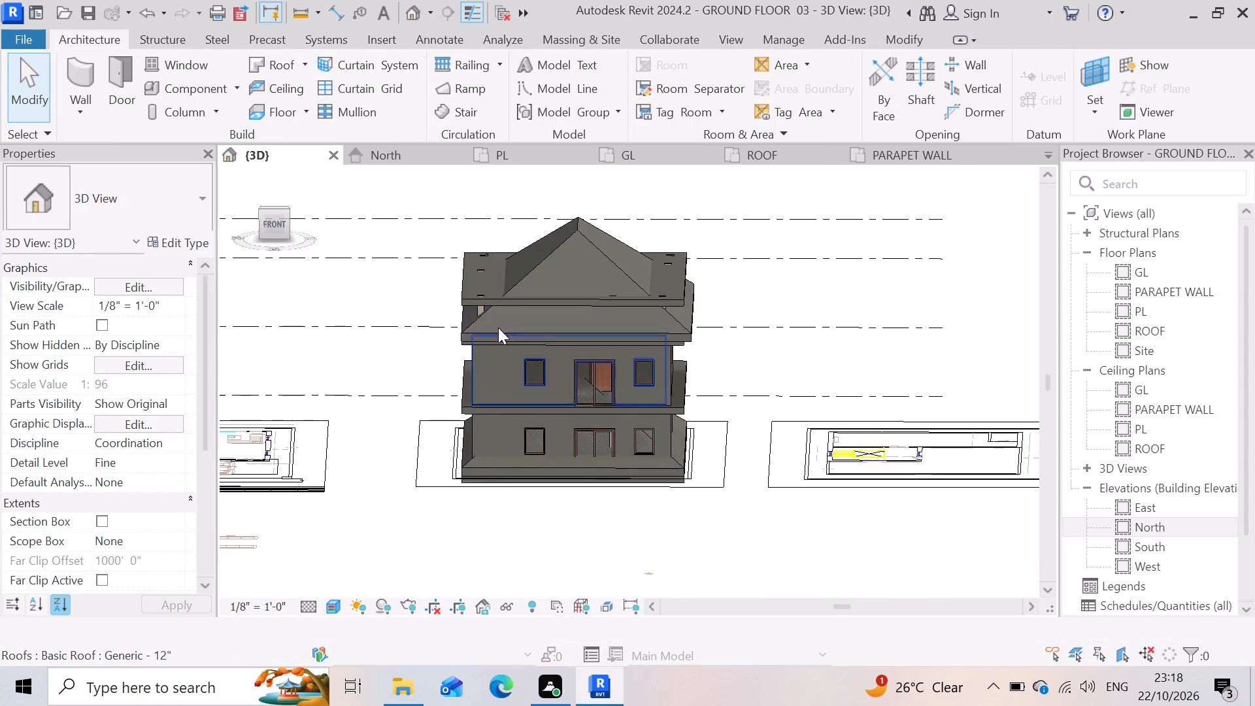
{"action": "scroll", "coordinate": [507, 311], "scroll_direction": "up", "scroll_amount": 3}
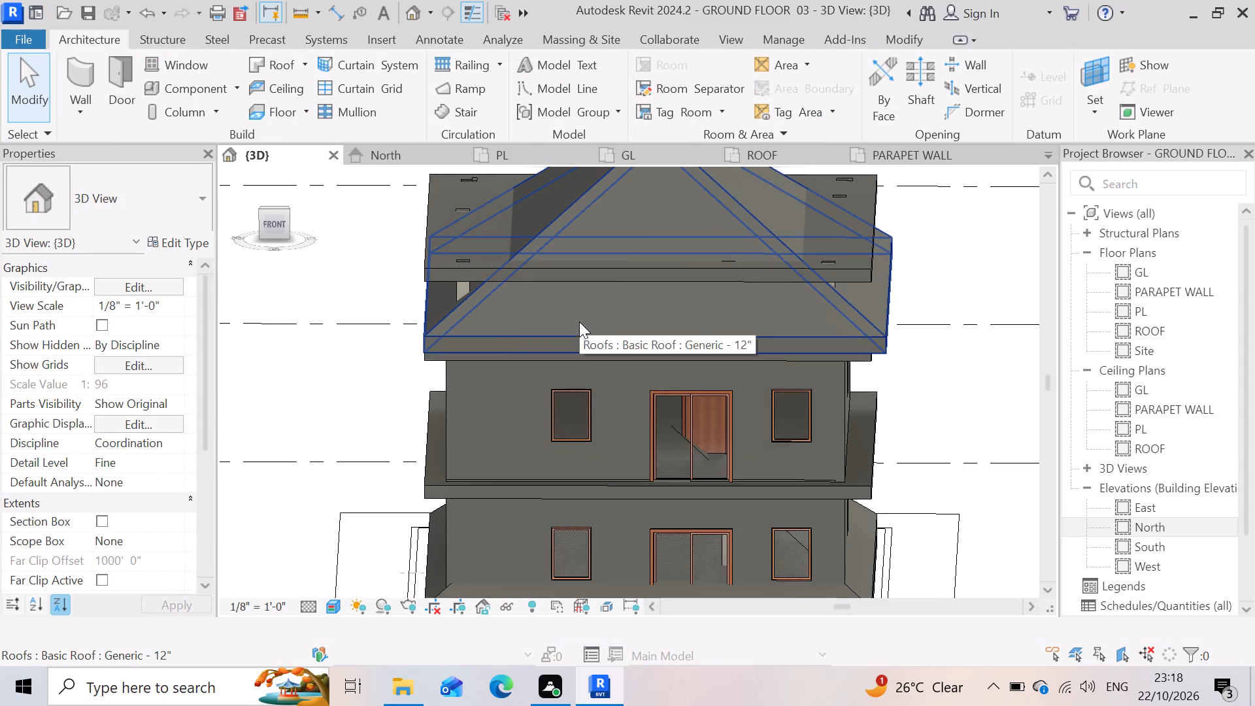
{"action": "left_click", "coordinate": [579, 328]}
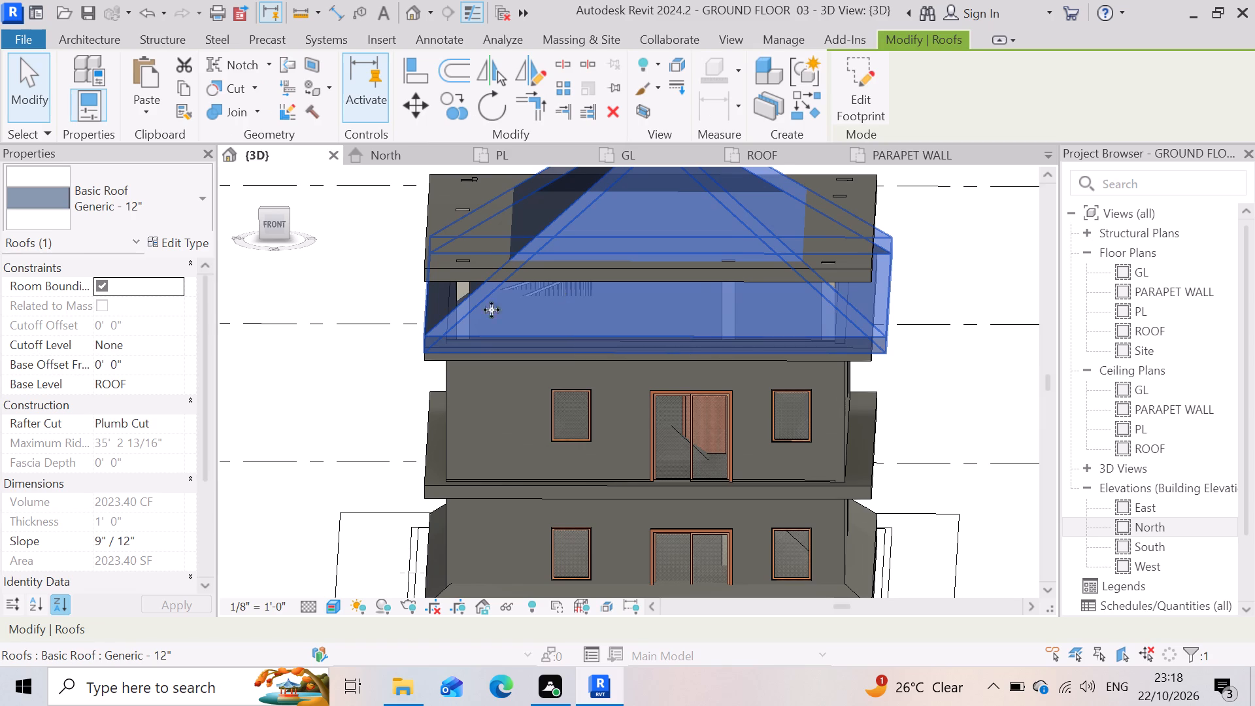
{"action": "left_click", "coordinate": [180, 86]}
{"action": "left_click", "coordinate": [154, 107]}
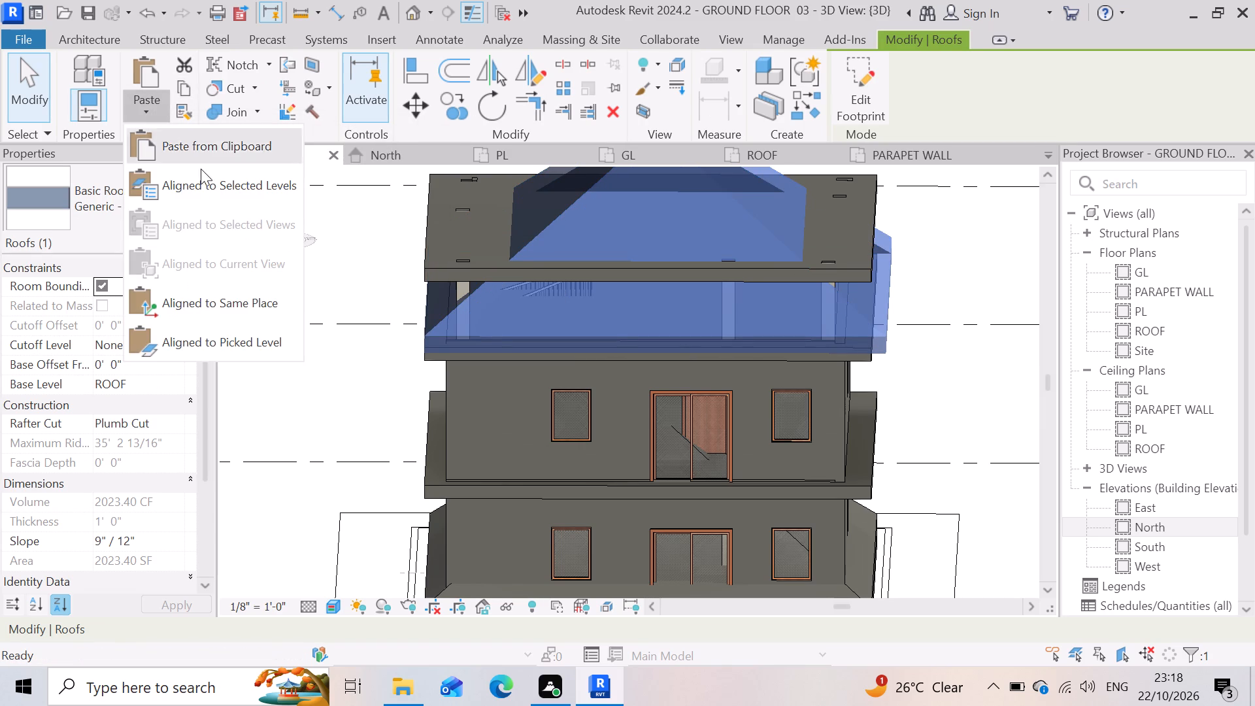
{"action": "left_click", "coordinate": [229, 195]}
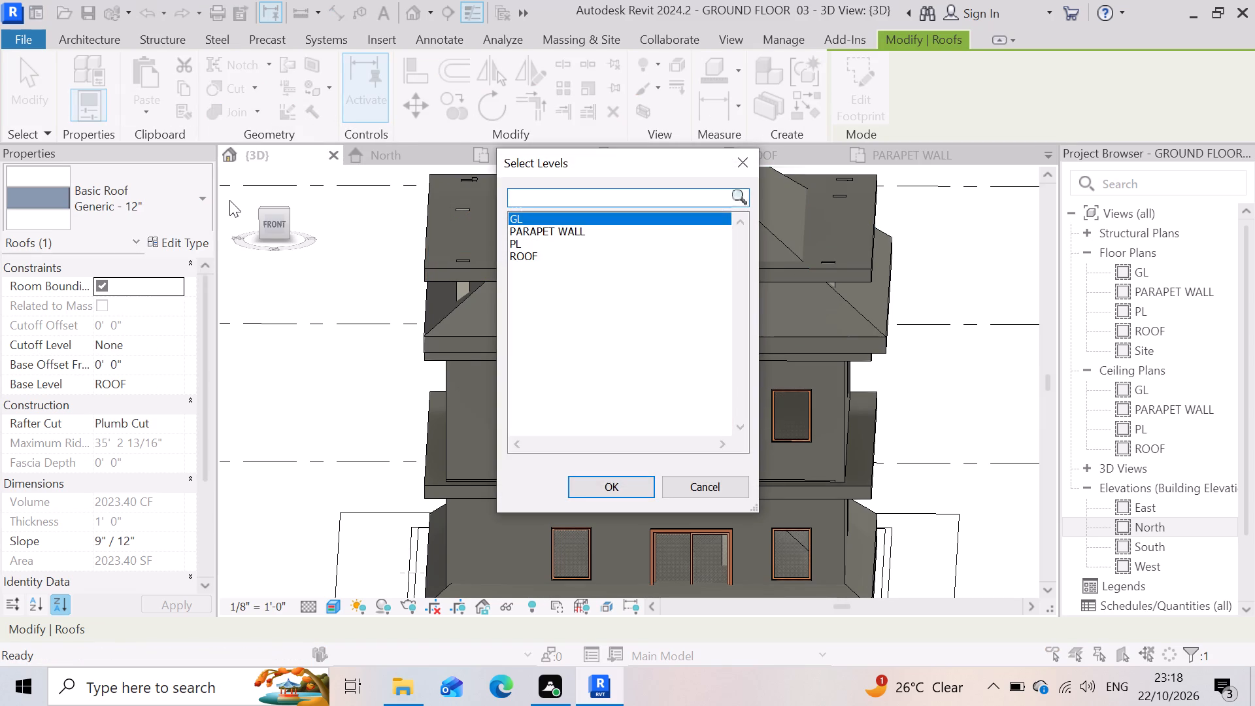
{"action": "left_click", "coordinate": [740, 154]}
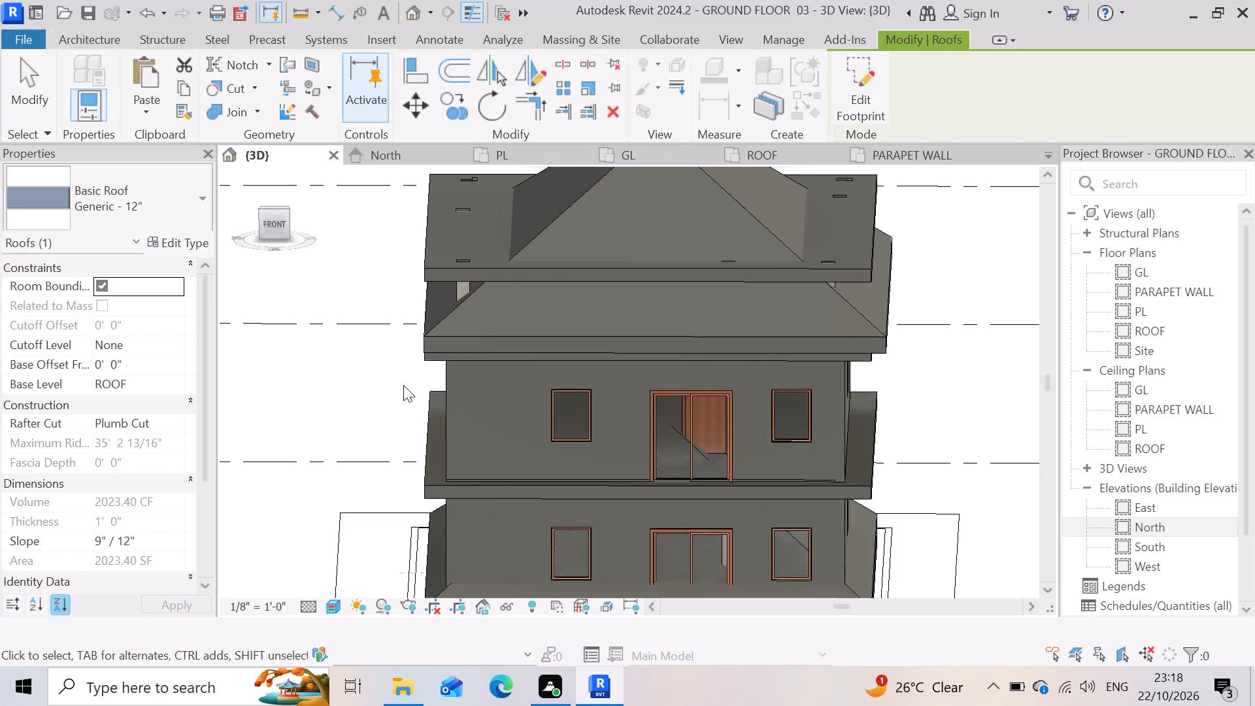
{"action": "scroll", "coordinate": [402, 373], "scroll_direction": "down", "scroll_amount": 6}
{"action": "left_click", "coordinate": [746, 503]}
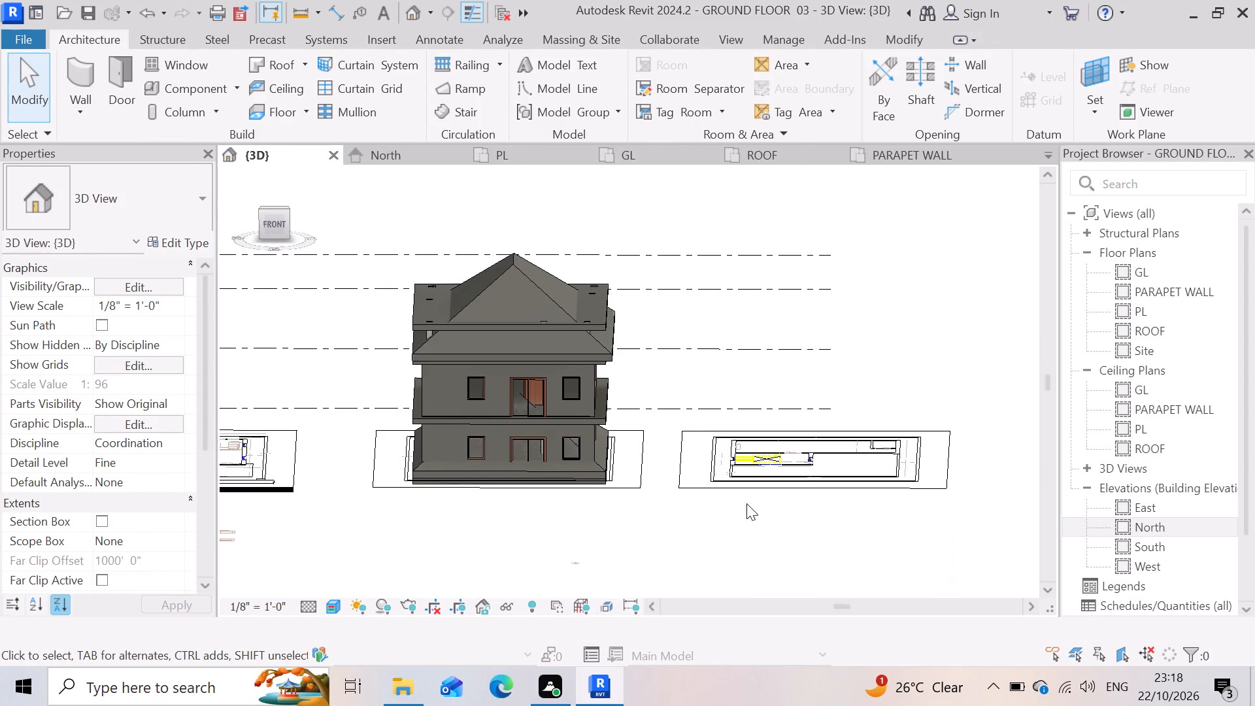
Examine from the front the eaves of the ROOF-level hip roof and its overlap with the slab above.
{"action": "scroll", "coordinate": [450, 371], "scroll_direction": "up", "scroll_amount": 6}
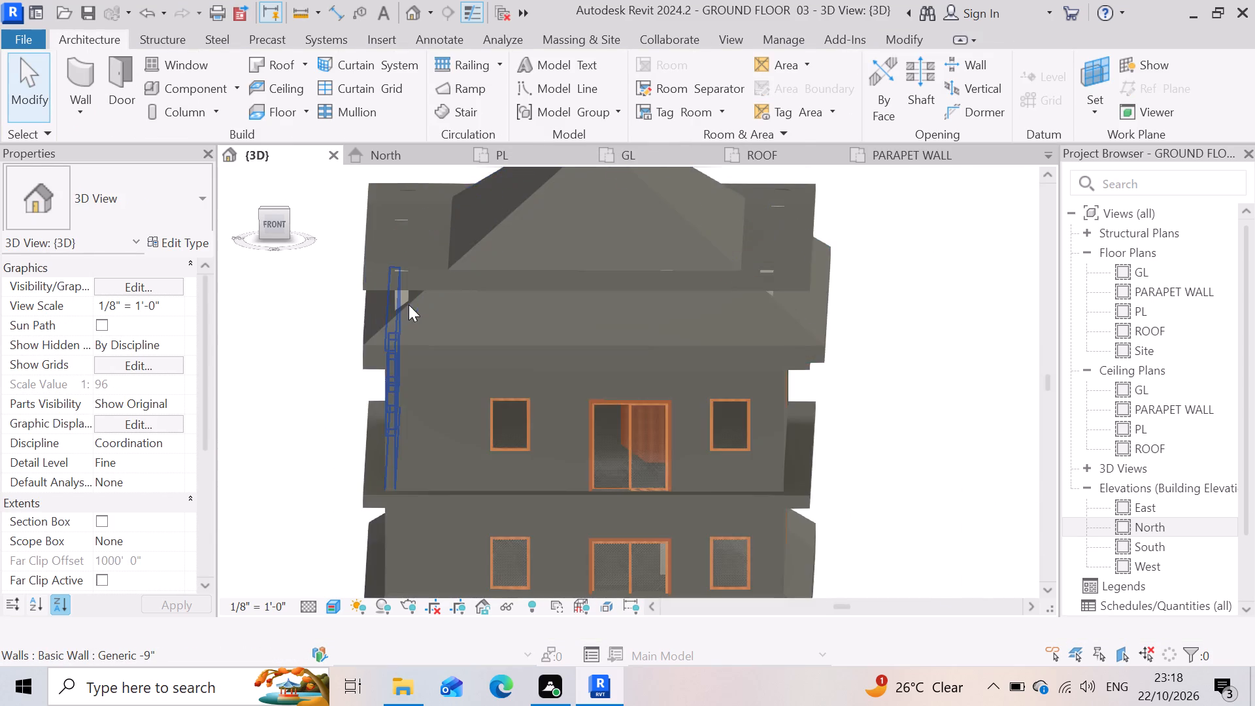
{"action": "scroll", "coordinate": [408, 305], "scroll_direction": "up", "scroll_amount": 6}
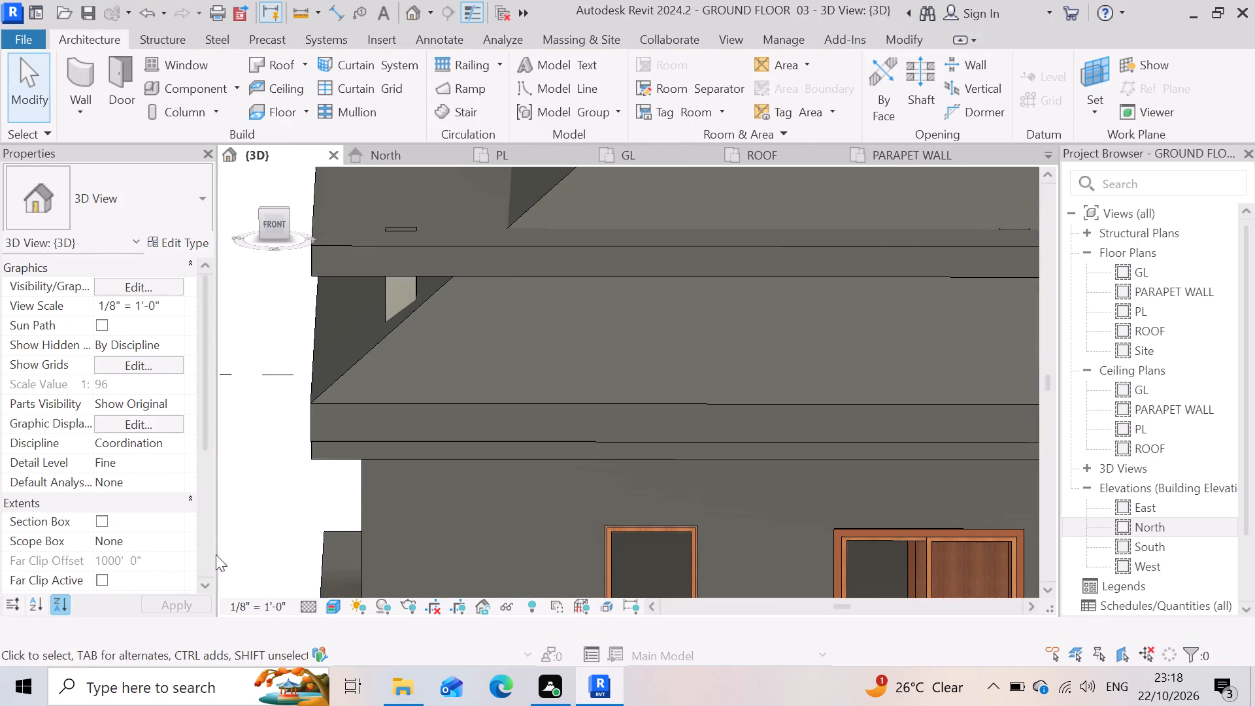
{"action": "scroll", "coordinate": [375, 326], "scroll_direction": "up", "scroll_amount": 3}
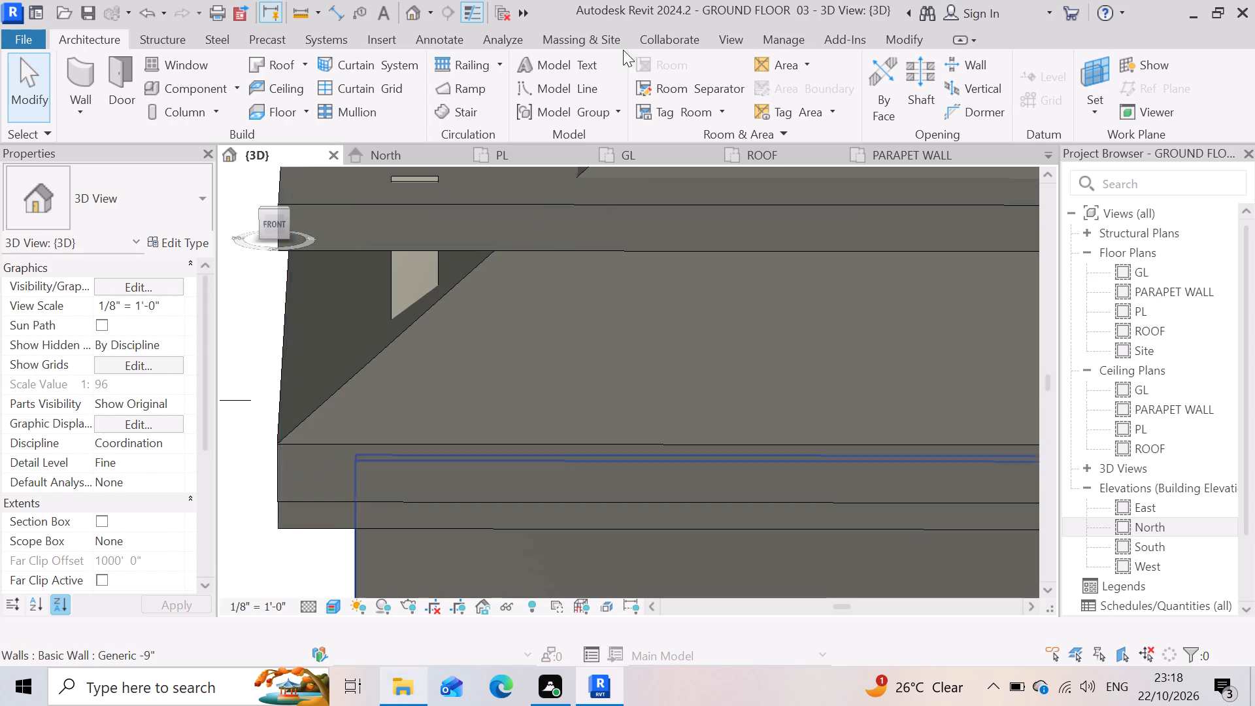
{"action": "scroll", "coordinate": [556, 367], "scroll_direction": "down", "scroll_amount": 10}
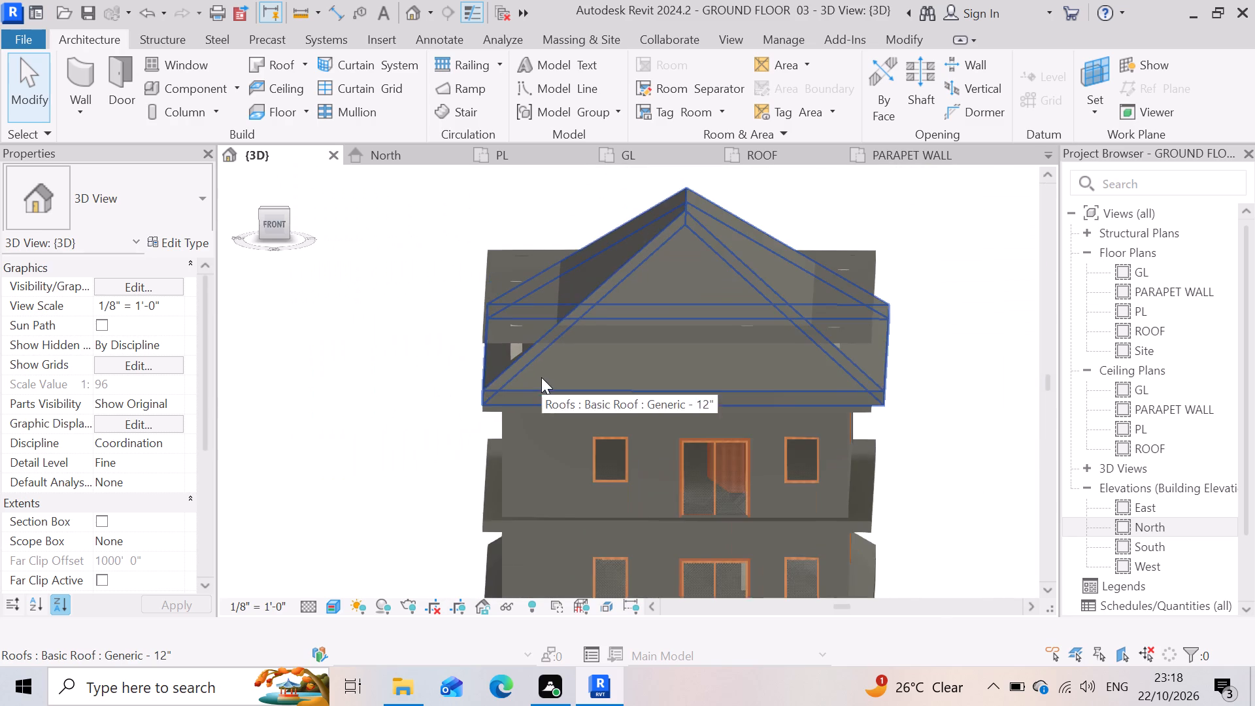
{"action": "scroll", "coordinate": [869, 333], "scroll_direction": "up", "scroll_amount": 2}
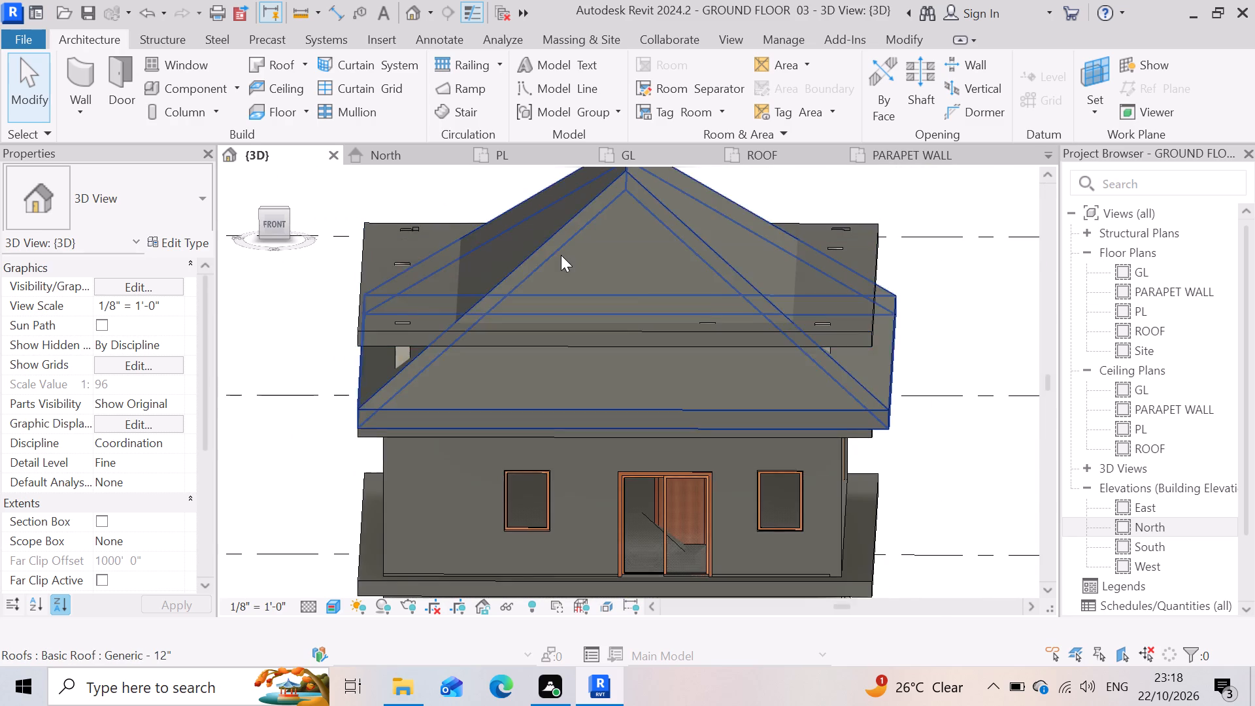
{"action": "scroll", "coordinate": [561, 255], "scroll_direction": "up", "scroll_amount": 3}
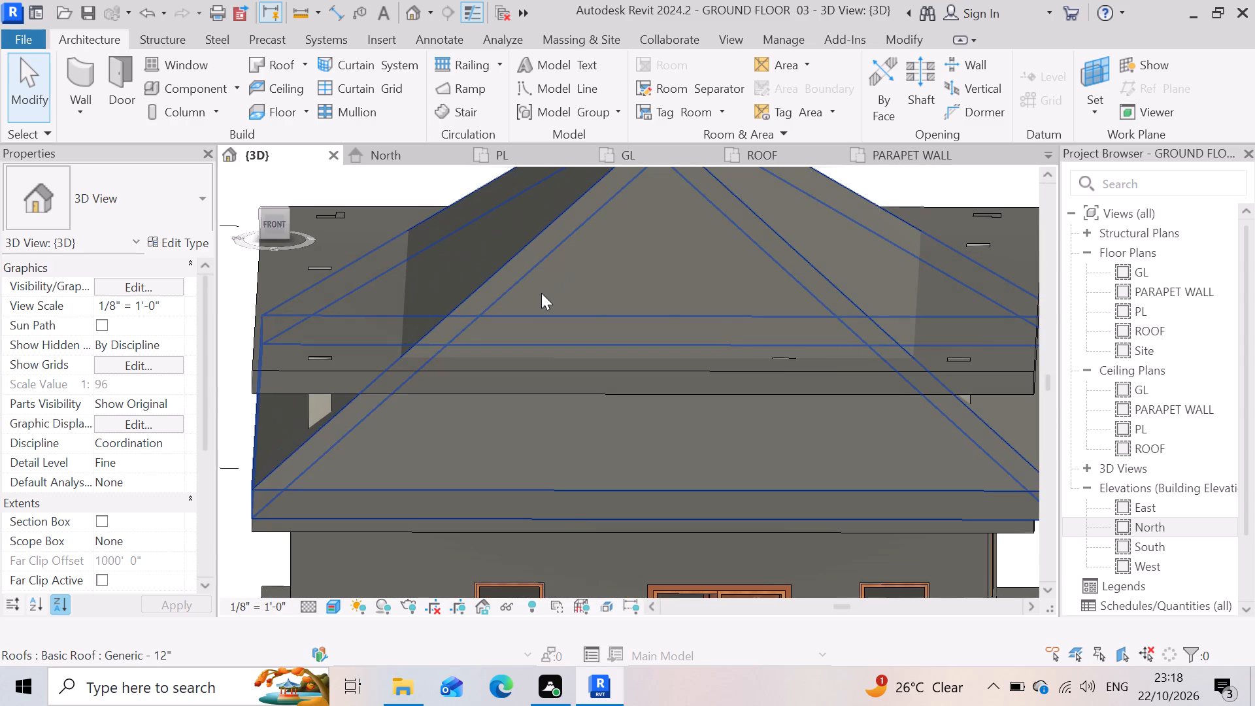
{"action": "scroll", "coordinate": [541, 292], "scroll_direction": "down", "scroll_amount": 7}
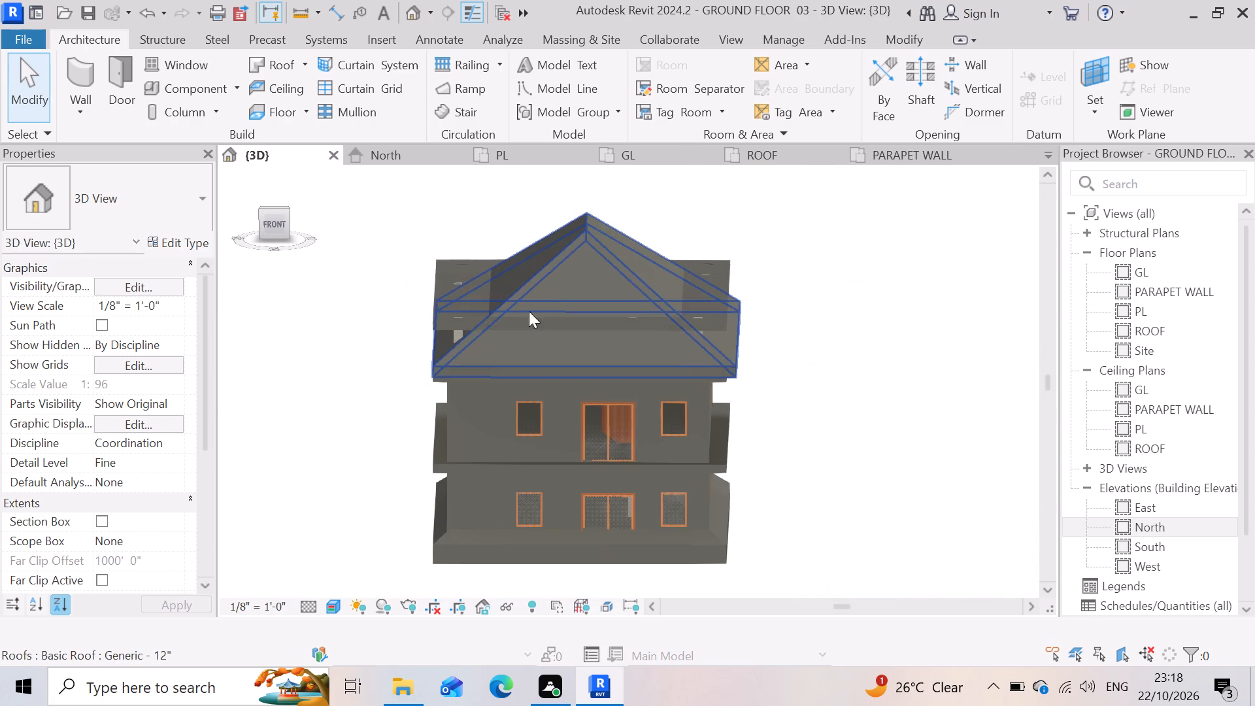
{"action": "scroll", "coordinate": [508, 365], "scroll_direction": "up", "scroll_amount": 3}
{"action": "scroll", "coordinate": [471, 352], "scroll_direction": "down", "scroll_amount": 3}
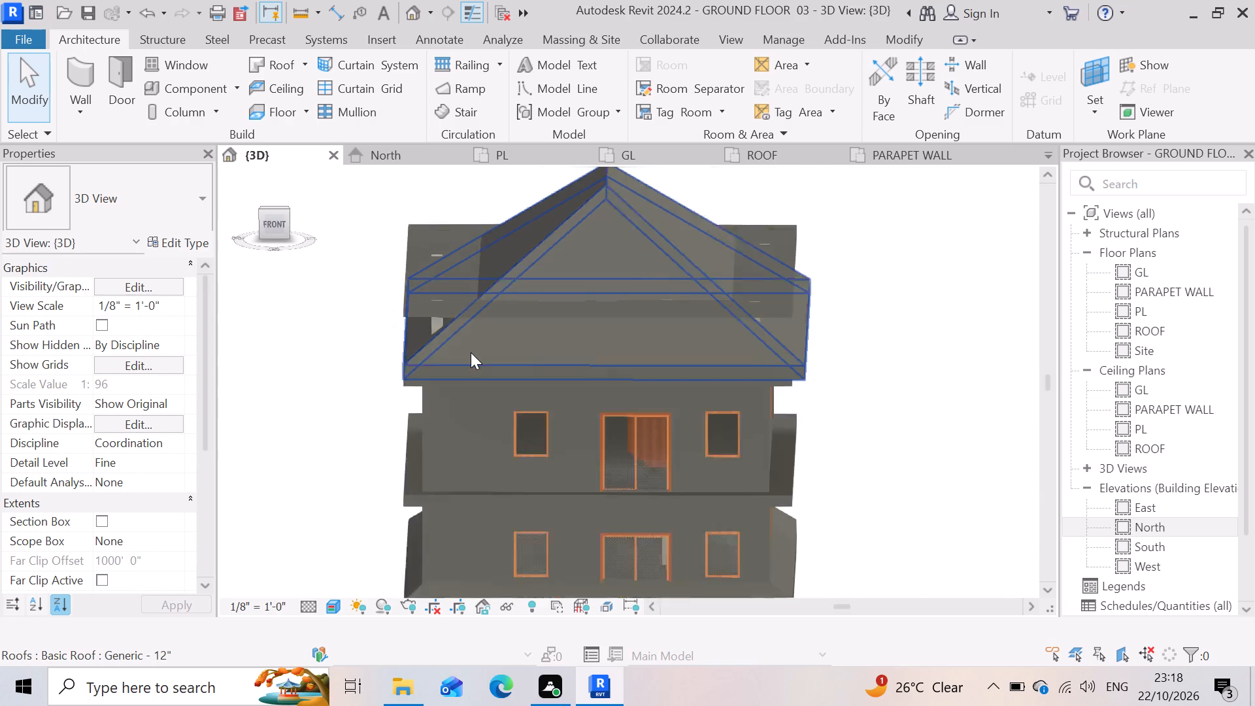
{"action": "scroll", "coordinate": [471, 352], "scroll_direction": "down", "scroll_amount": 3}
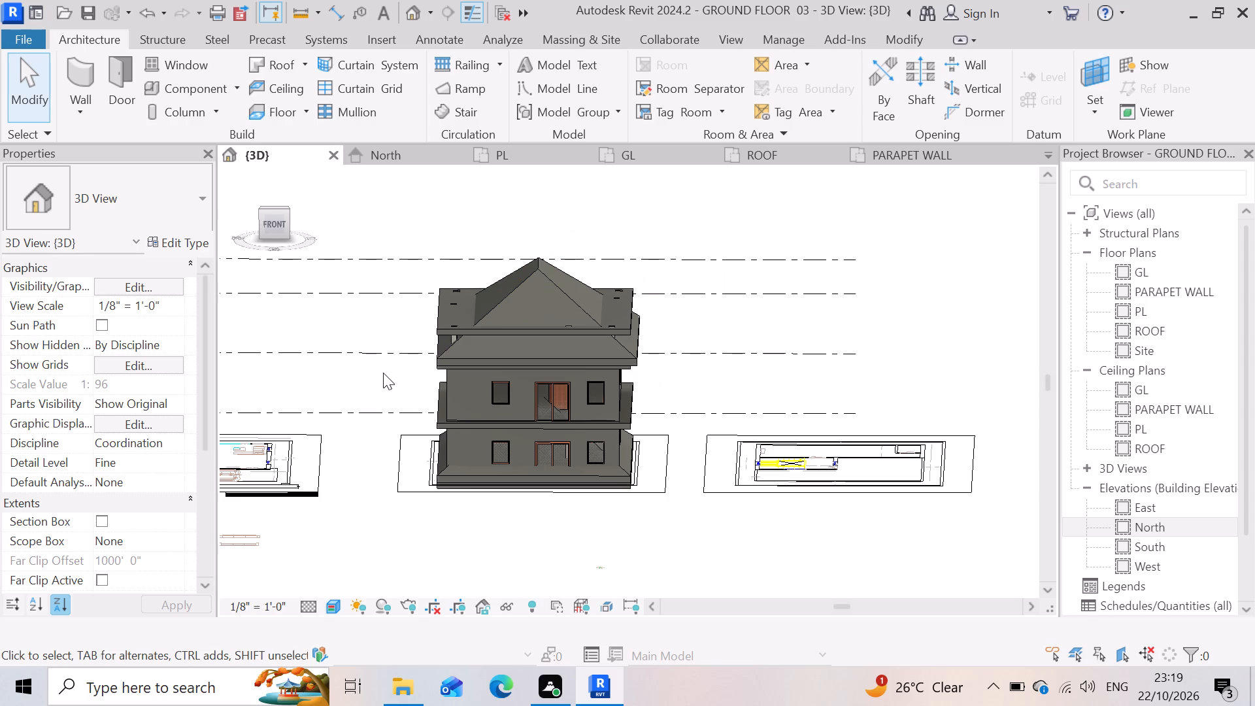
Examine from the front how the Generic - 12" hip roof on level ROOF overlaps the upper slab and top-storey walls.
{"action": "scroll", "coordinate": [588, 373], "scroll_direction": "up", "scroll_amount": 2}
{"action": "scroll", "coordinate": [574, 304], "scroll_direction": "up", "scroll_amount": 10}
{"action": "scroll", "coordinate": [592, 366], "scroll_direction": "down", "scroll_amount": 7}
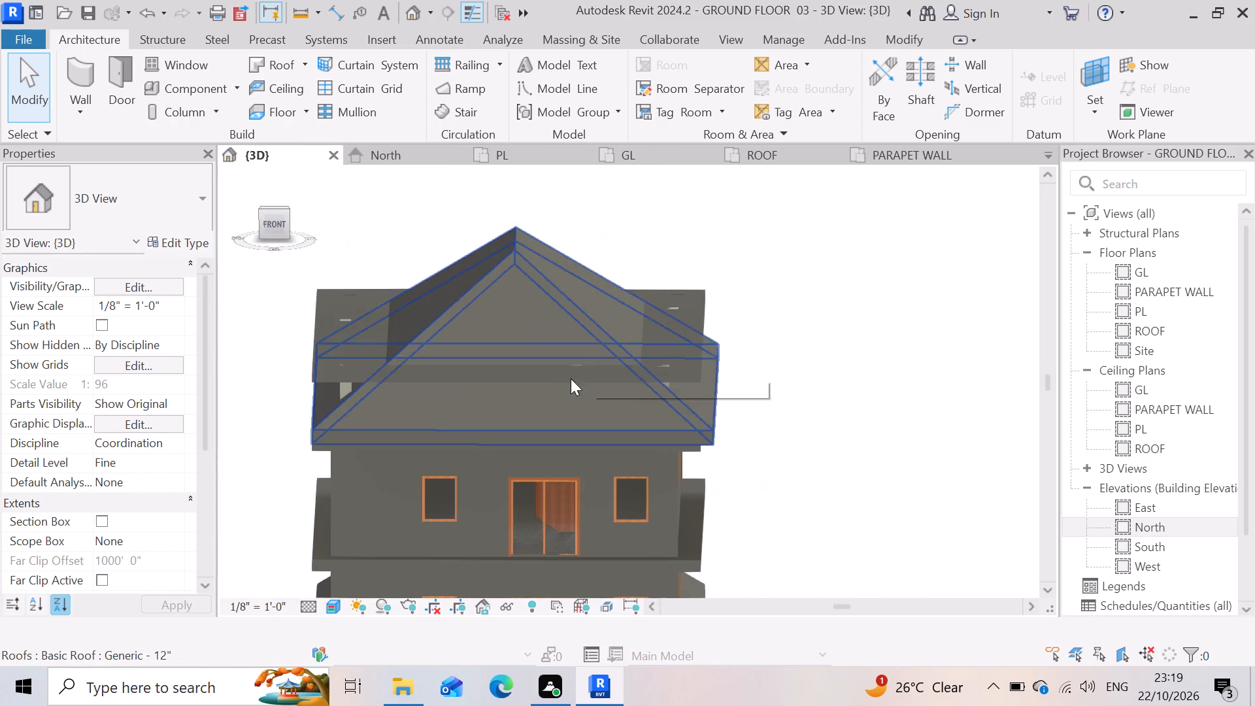
{"action": "scroll", "coordinate": [657, 388], "scroll_direction": "down", "scroll_amount": 4}
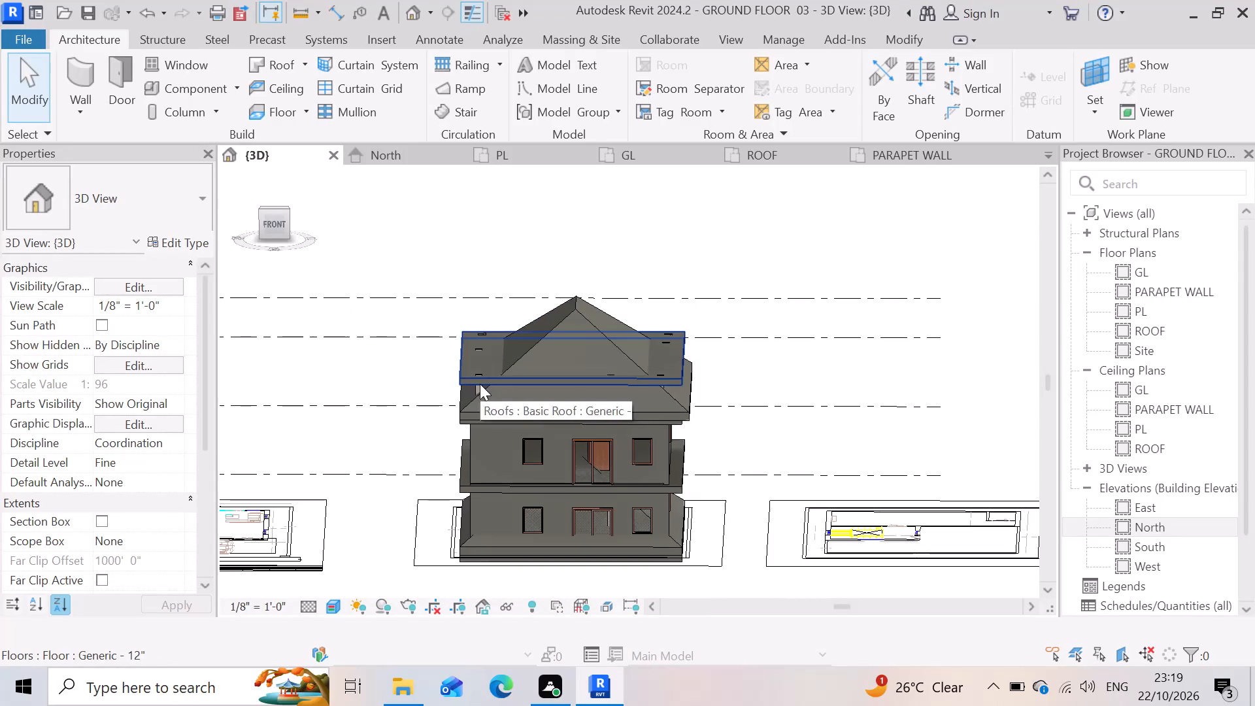
{"action": "scroll", "coordinate": [454, 424], "scroll_direction": "up", "scroll_amount": 3}
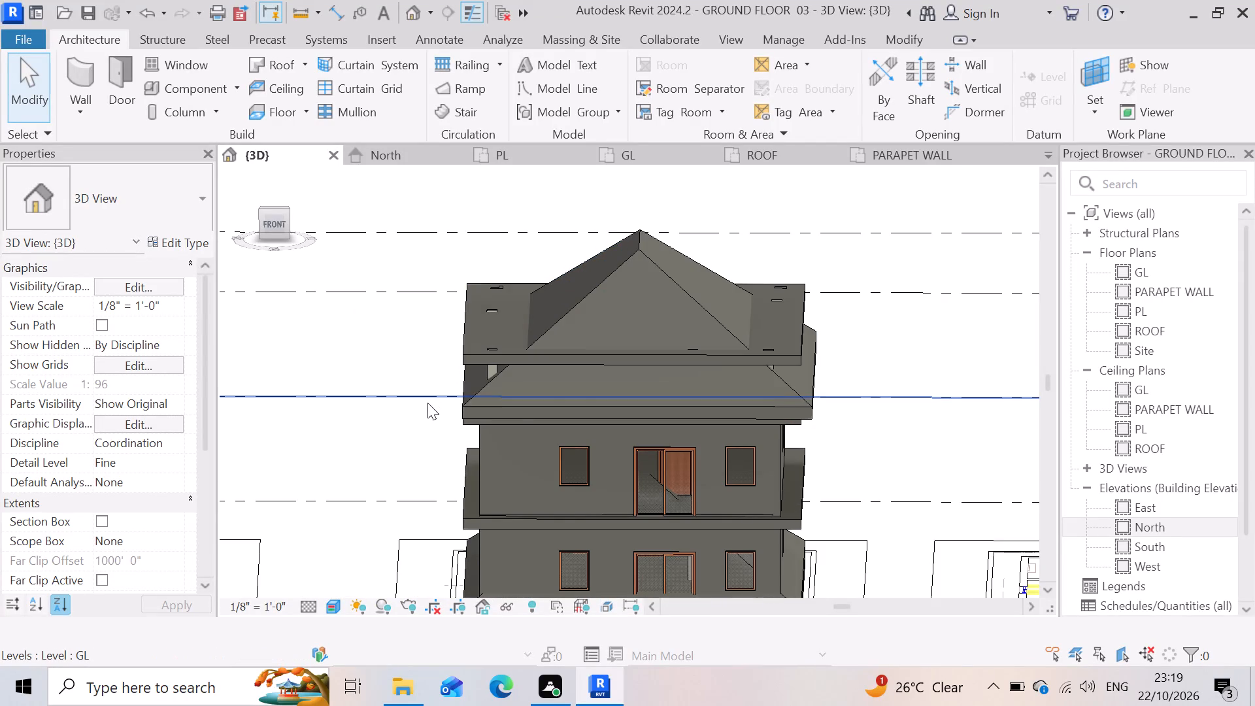
{"action": "scroll", "coordinate": [427, 403], "scroll_direction": "down", "scroll_amount": 2}
{"action": "scroll", "coordinate": [672, 383], "scroll_direction": "up", "scroll_amount": 2}
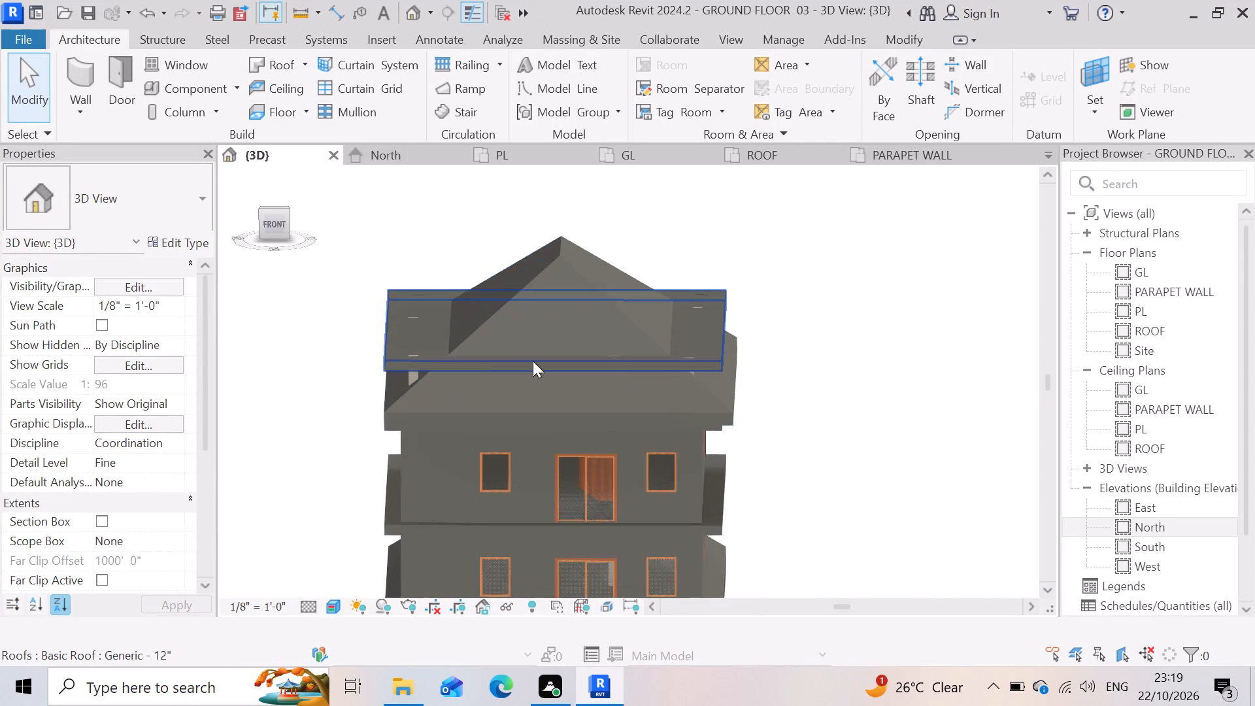
{"action": "scroll", "coordinate": [557, 385], "scroll_direction": "down", "scroll_amount": 6}
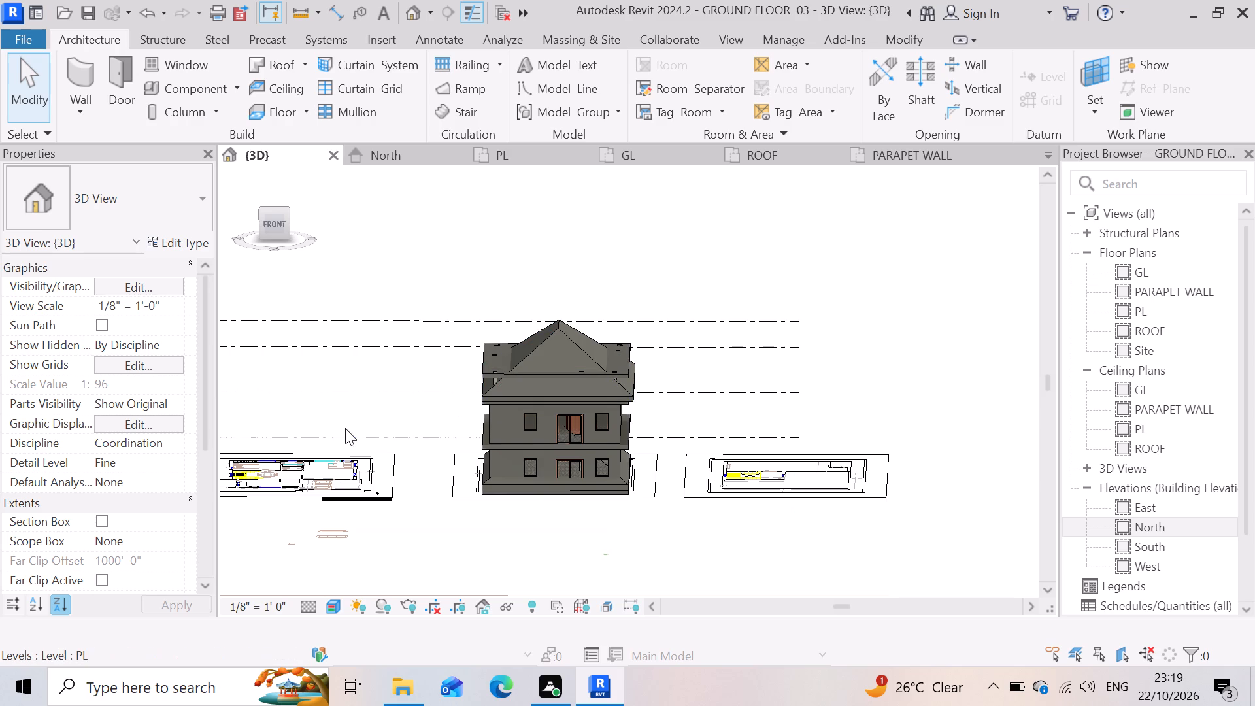
{"action": "scroll", "coordinate": [402, 422], "scroll_direction": "up", "scroll_amount": 3}
{"action": "scroll", "coordinate": [577, 389], "scroll_direction": "down", "scroll_amount": 3}
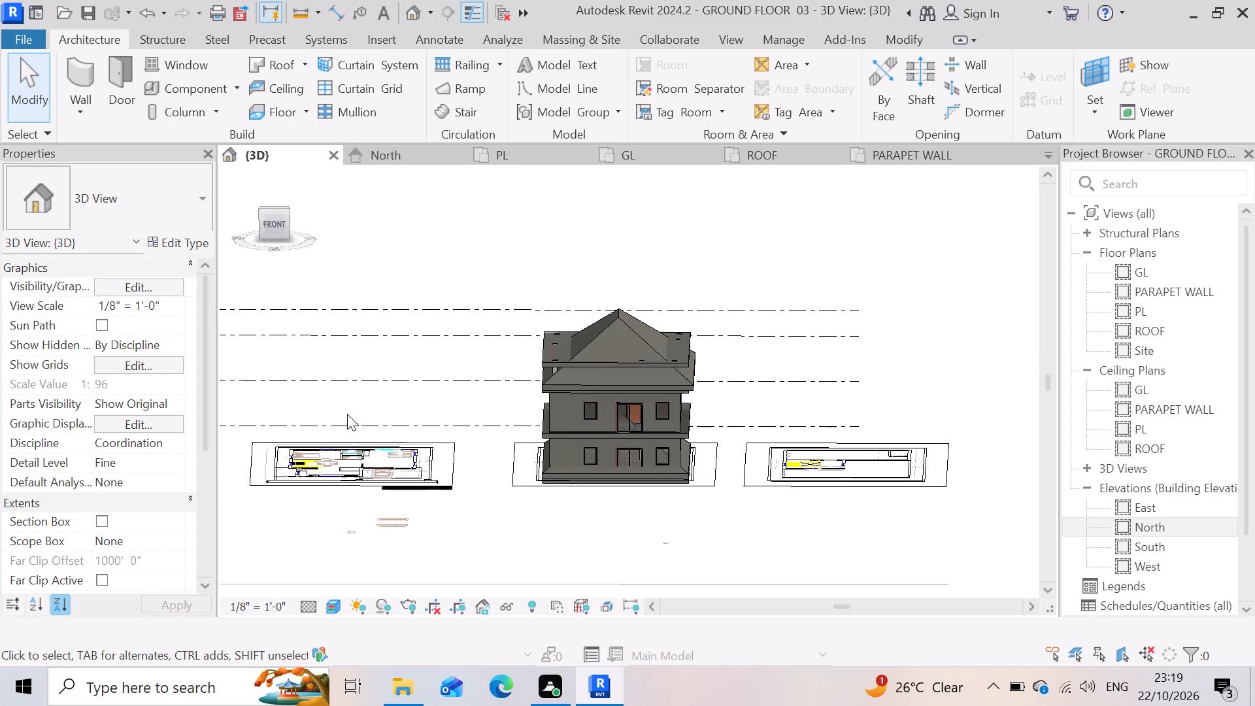
{"action": "scroll", "coordinate": [658, 354], "scroll_direction": "up", "scroll_amount": 2}
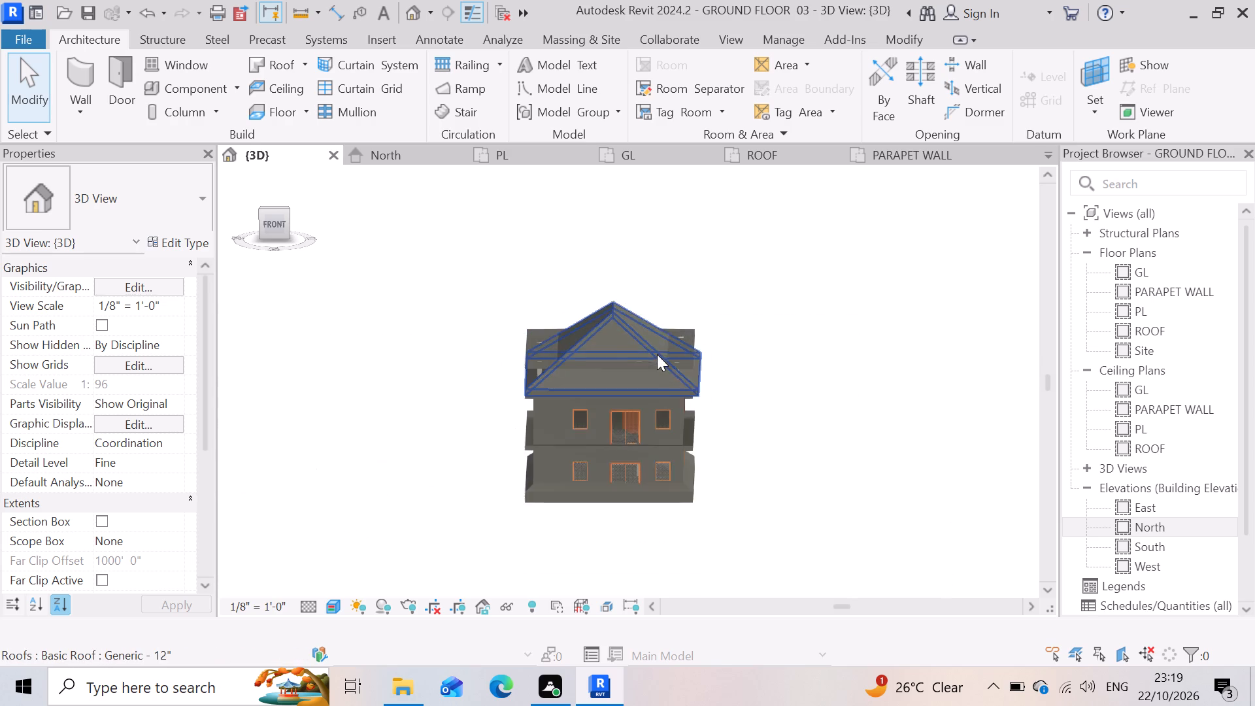
{"action": "scroll", "coordinate": [599, 394], "scroll_direction": "up", "scroll_amount": 2}
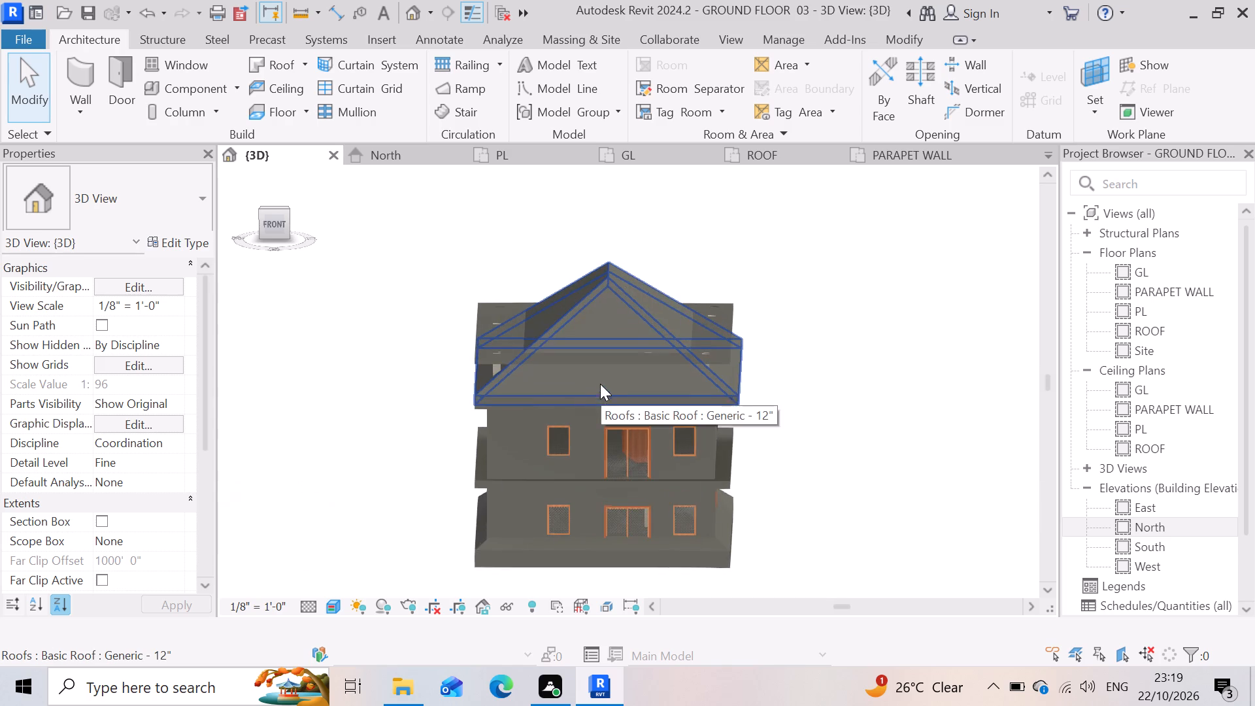
{"action": "scroll", "coordinate": [529, 399], "scroll_direction": "up", "scroll_amount": 5}
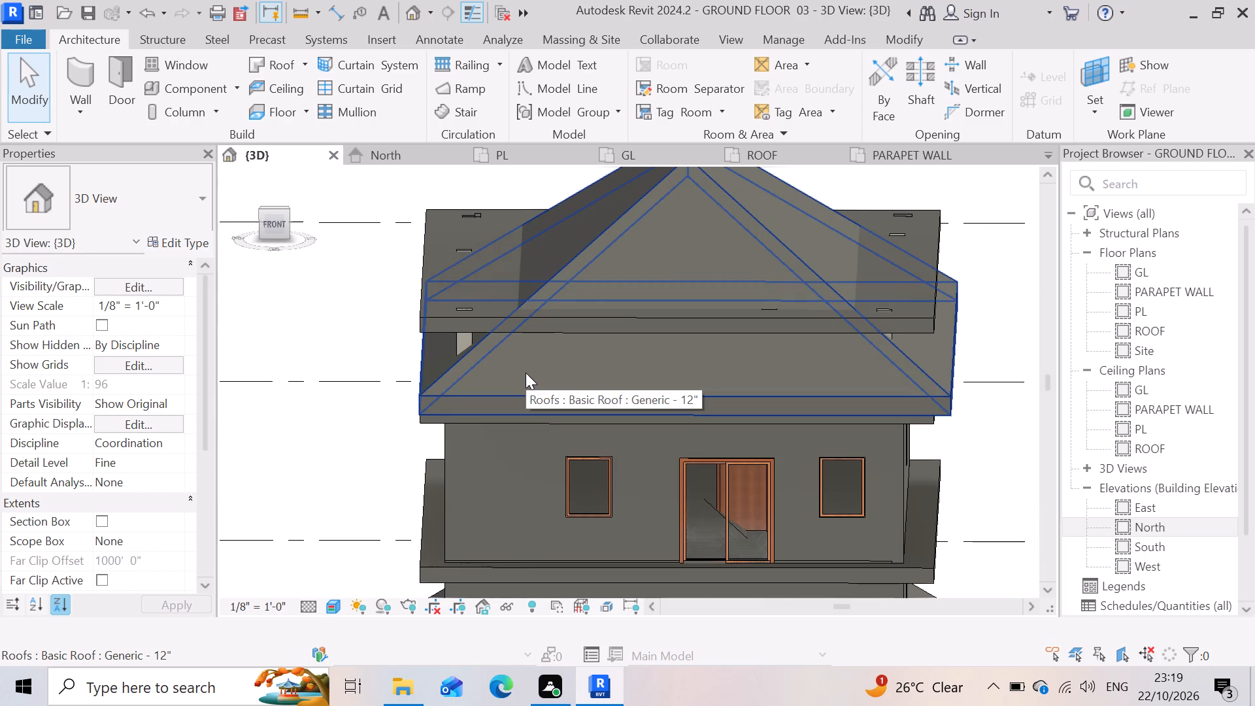
{"action": "scroll", "coordinate": [526, 373], "scroll_direction": "down", "scroll_amount": 1}
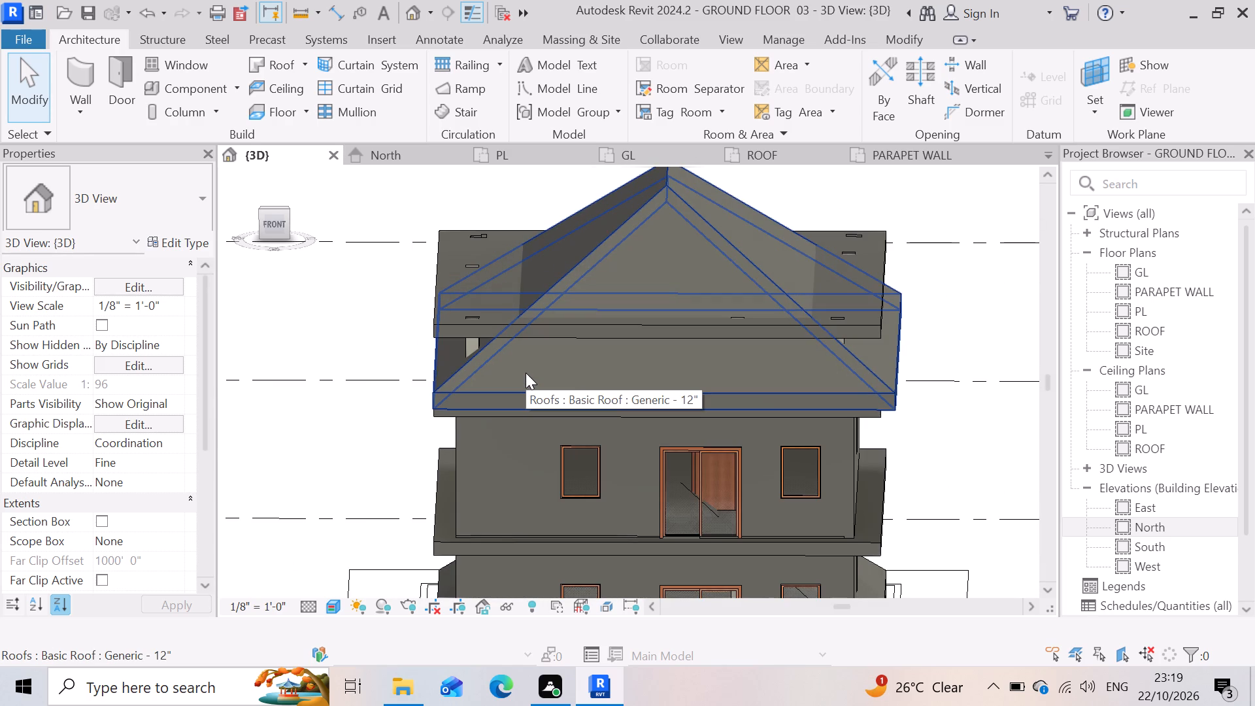
{"action": "scroll", "coordinate": [559, 383], "scroll_direction": "up", "scroll_amount": 2}
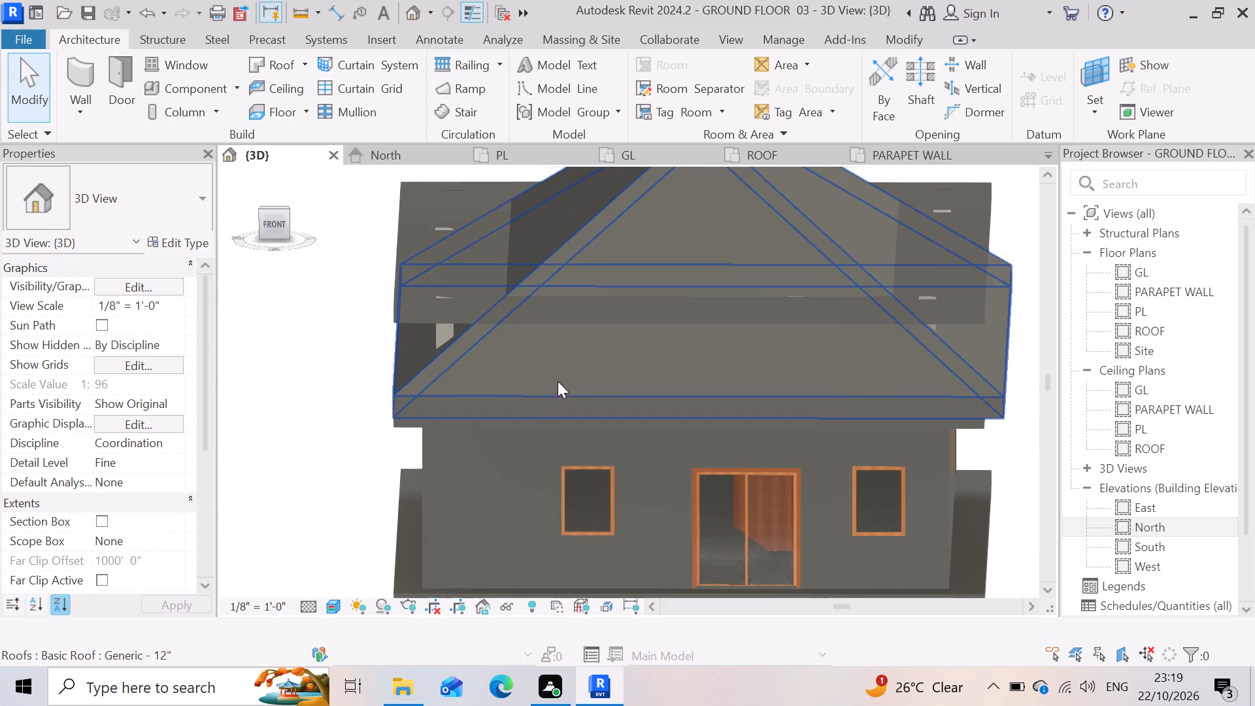
{"action": "scroll", "coordinate": [478, 356], "scroll_direction": "down", "scroll_amount": 2}
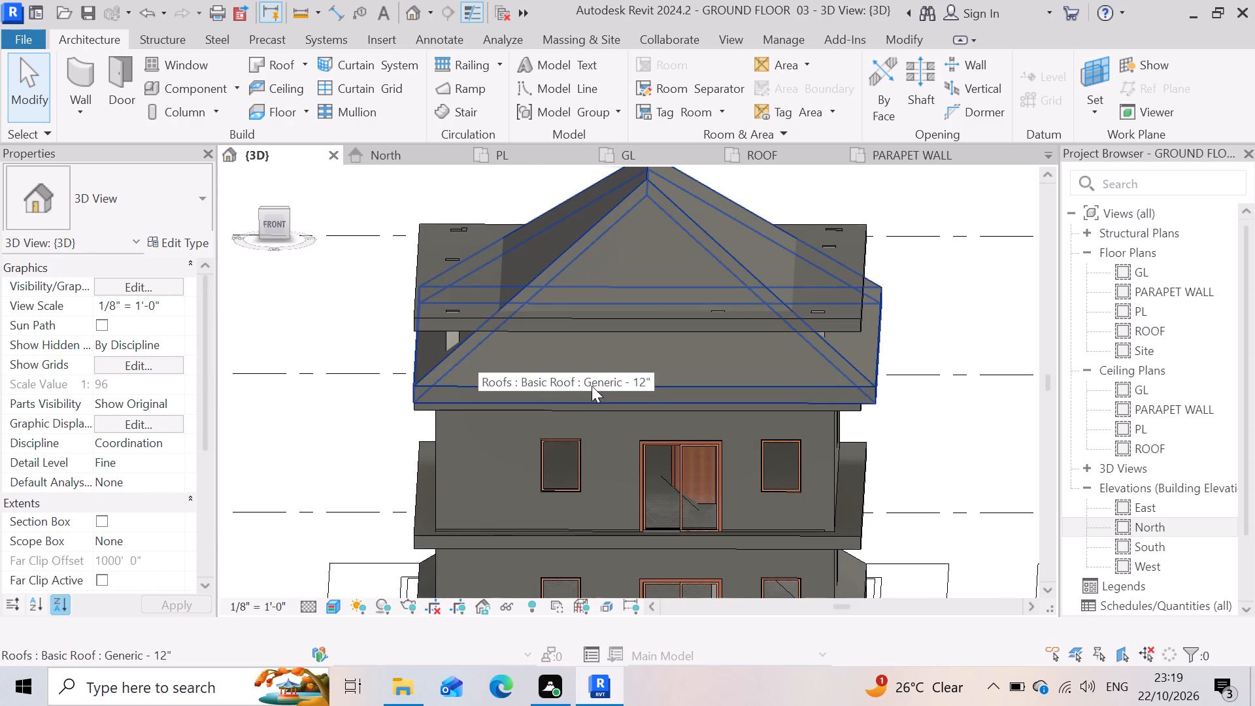
{"action": "scroll", "coordinate": [592, 386], "scroll_direction": "down", "scroll_amount": 5}
{"action": "scroll", "coordinate": [489, 388], "scroll_direction": "up", "scroll_amount": 2}
{"action": "scroll", "coordinate": [397, 396], "scroll_direction": "down", "scroll_amount": 1}
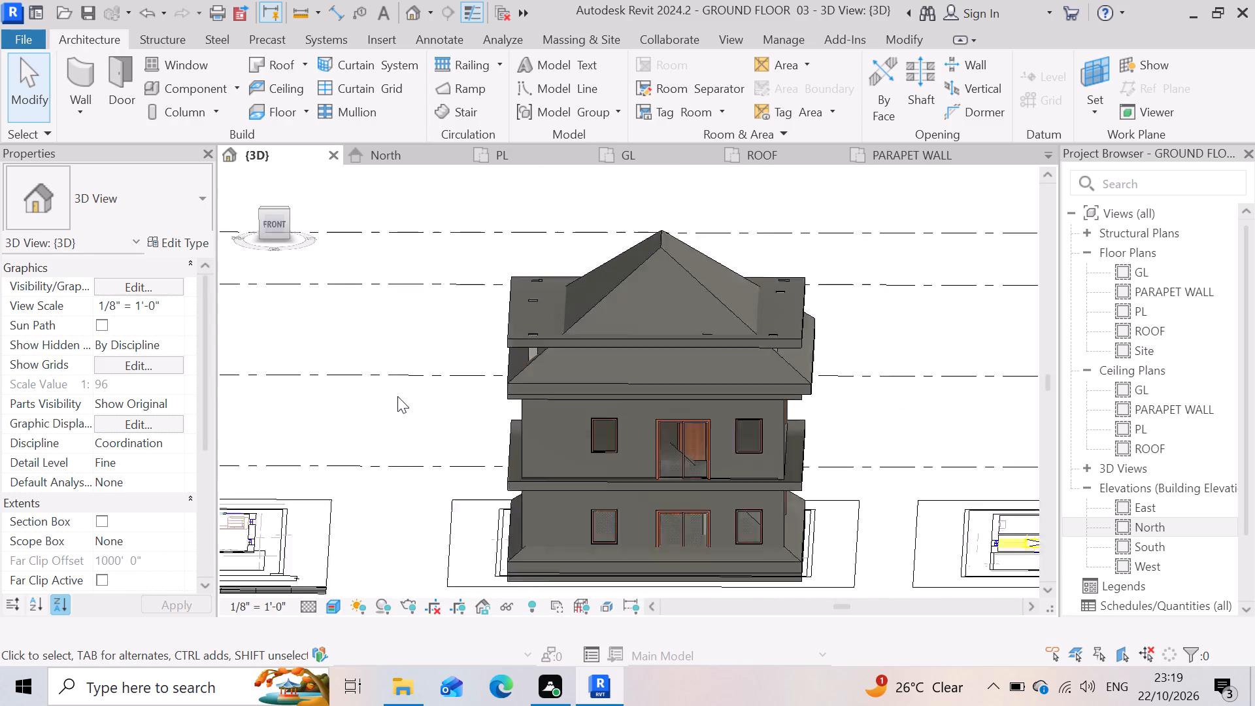
{"action": "scroll", "coordinate": [397, 396], "scroll_direction": "down", "scroll_amount": 1}
{"action": "scroll", "coordinate": [660, 376], "scroll_direction": "up", "scroll_amount": 4}
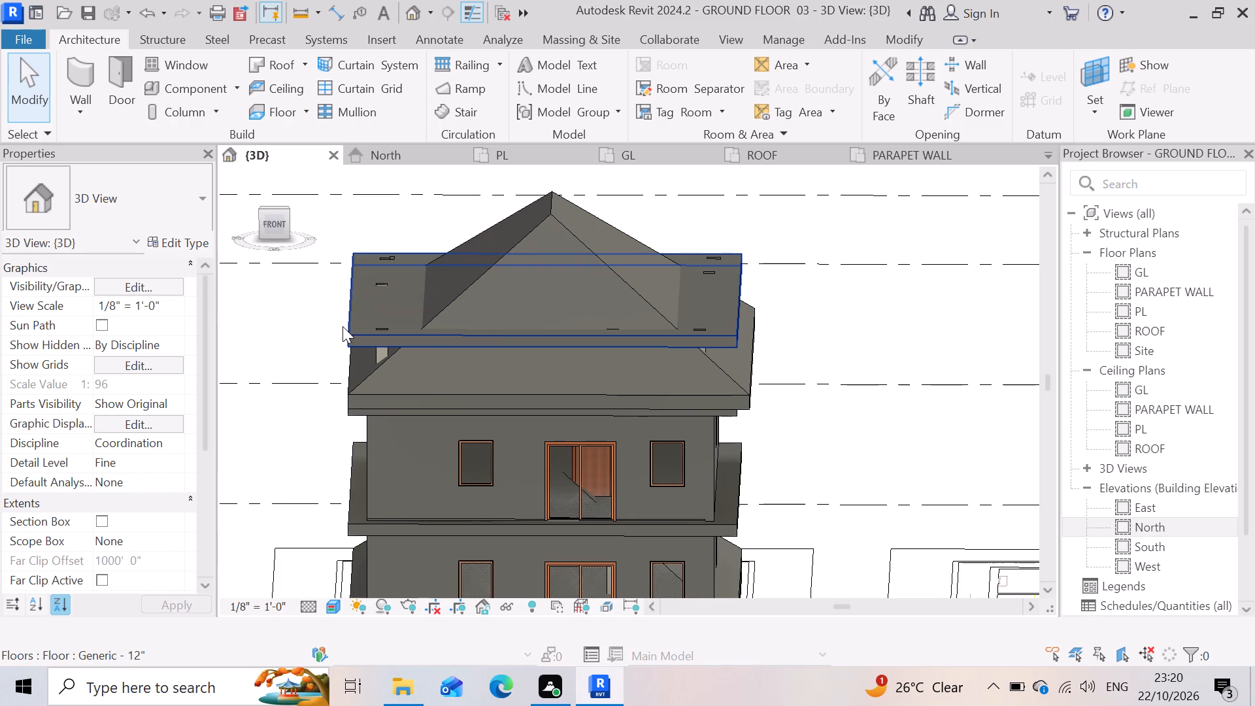
{"action": "scroll", "coordinate": [914, 518], "scroll_direction": "down", "scroll_amount": 4}
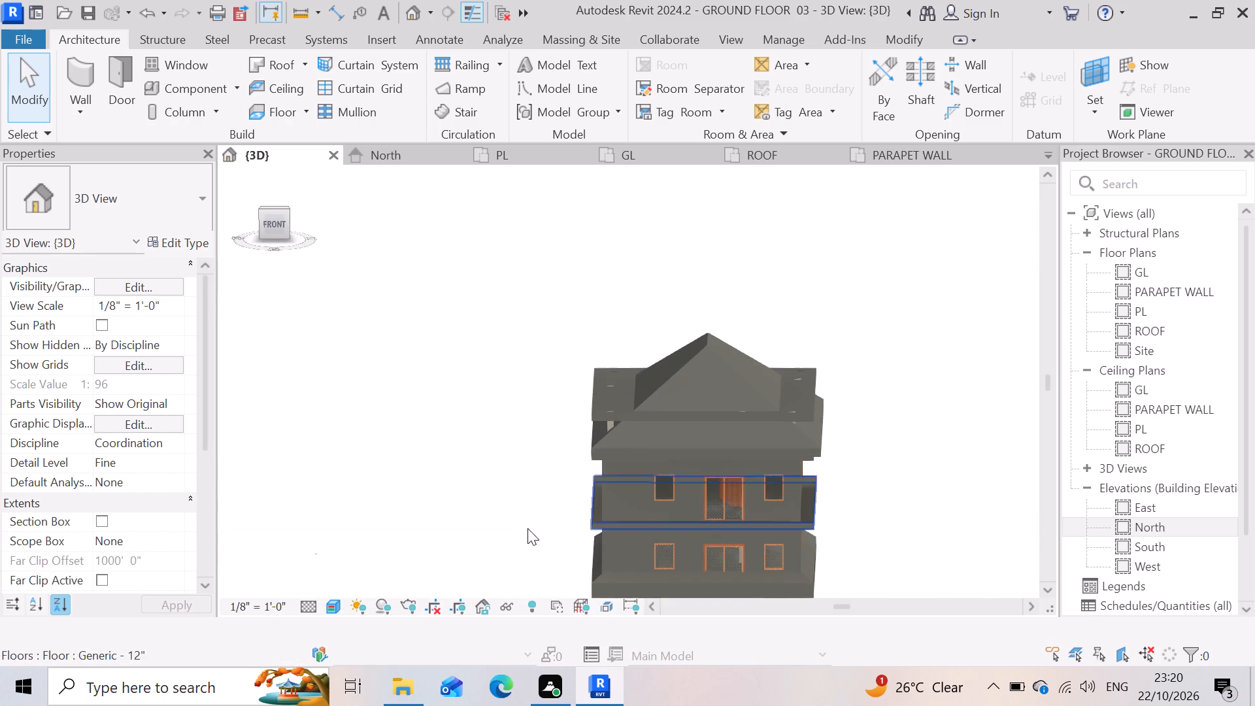
{"action": "scroll", "coordinate": [838, 490], "scroll_direction": "up", "scroll_amount": 3}
{"action": "scroll", "coordinate": [804, 269], "scroll_direction": "up", "scroll_amount": 4}
{"action": "scroll", "coordinate": [663, 443], "scroll_direction": "up", "scroll_amount": 2}
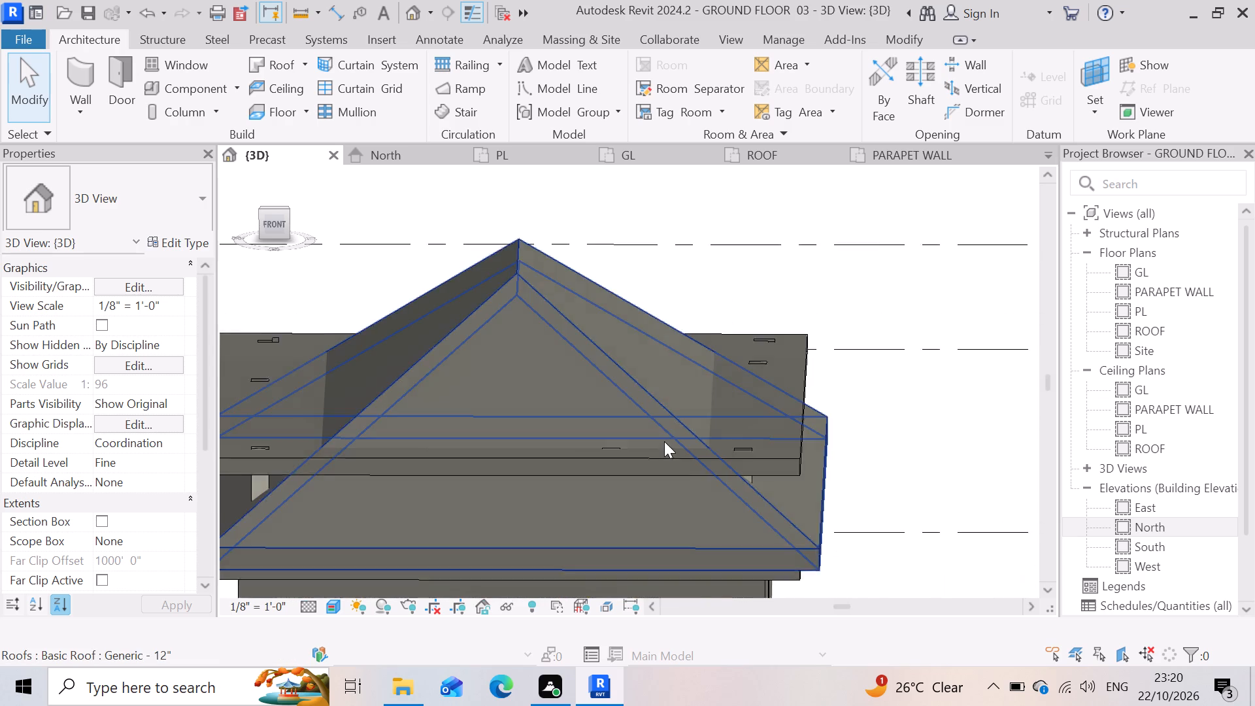
{"action": "scroll", "coordinate": [664, 441], "scroll_direction": "up", "scroll_amount": 2}
{"action": "scroll", "coordinate": [765, 369], "scroll_direction": "down", "scroll_amount": 10}
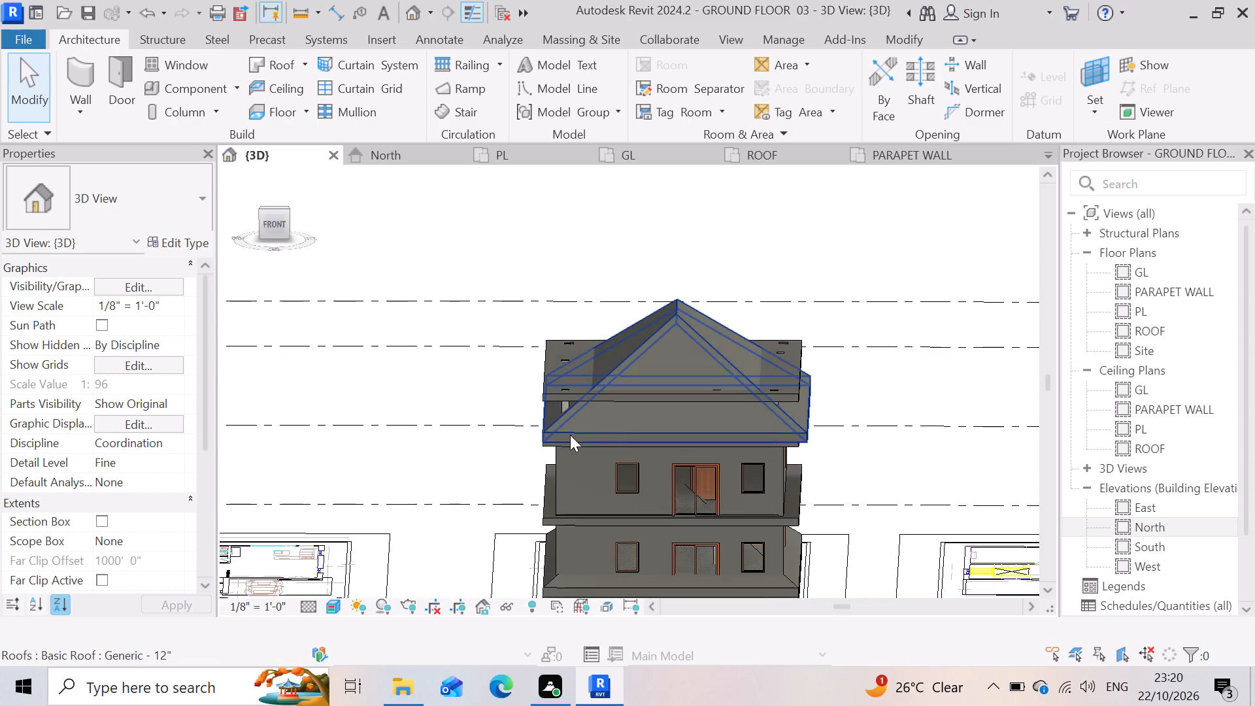
{"action": "scroll", "coordinate": [565, 439], "scroll_direction": "up", "scroll_amount": 4}
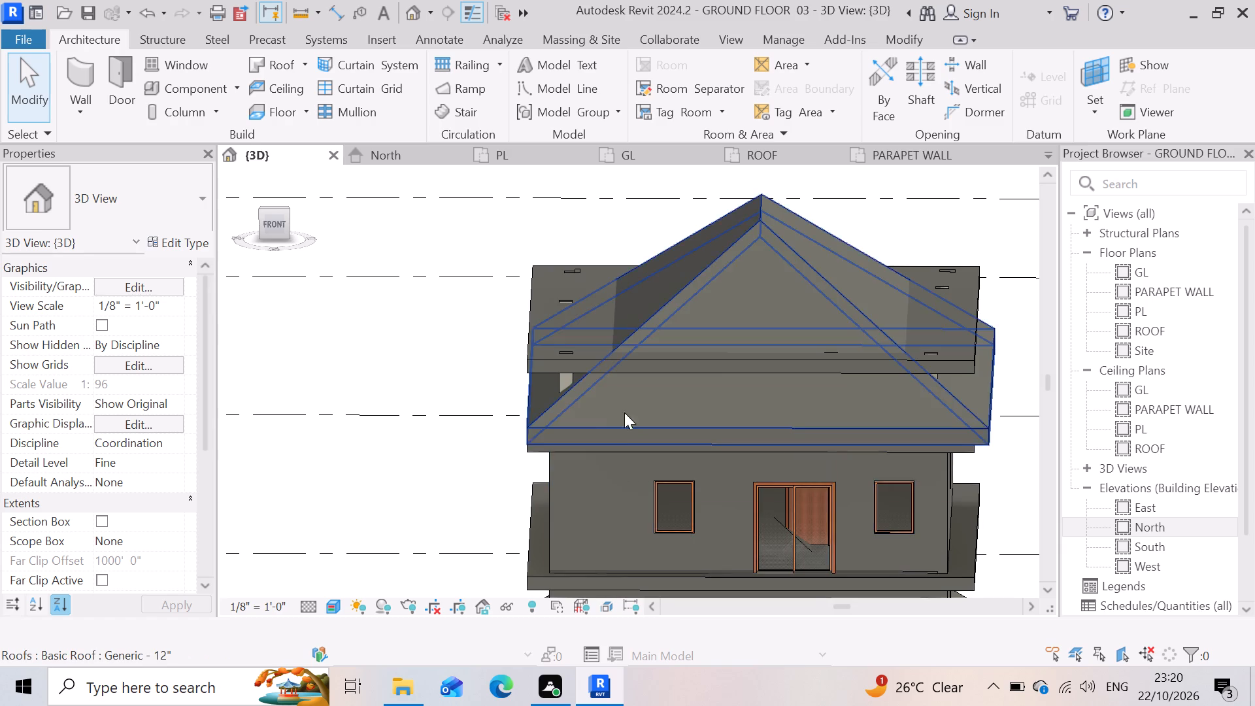
{"action": "scroll", "coordinate": [624, 414], "scroll_direction": "down", "scroll_amount": 7}
Temporarily hide the Generic - 12" hip roof on level ROOF in the 3D view.
{"action": "scroll", "coordinate": [652, 429], "scroll_direction": "up", "scroll_amount": 3}
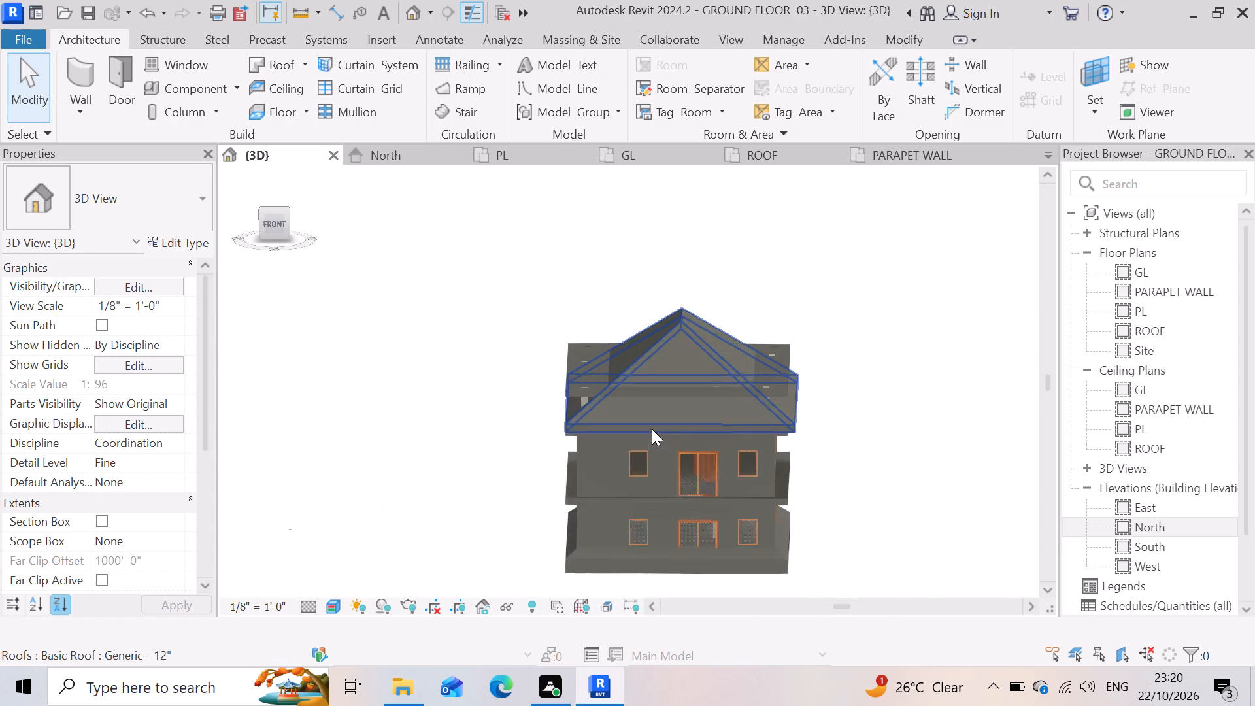
{"action": "scroll", "coordinate": [774, 363], "scroll_direction": "up", "scroll_amount": 4}
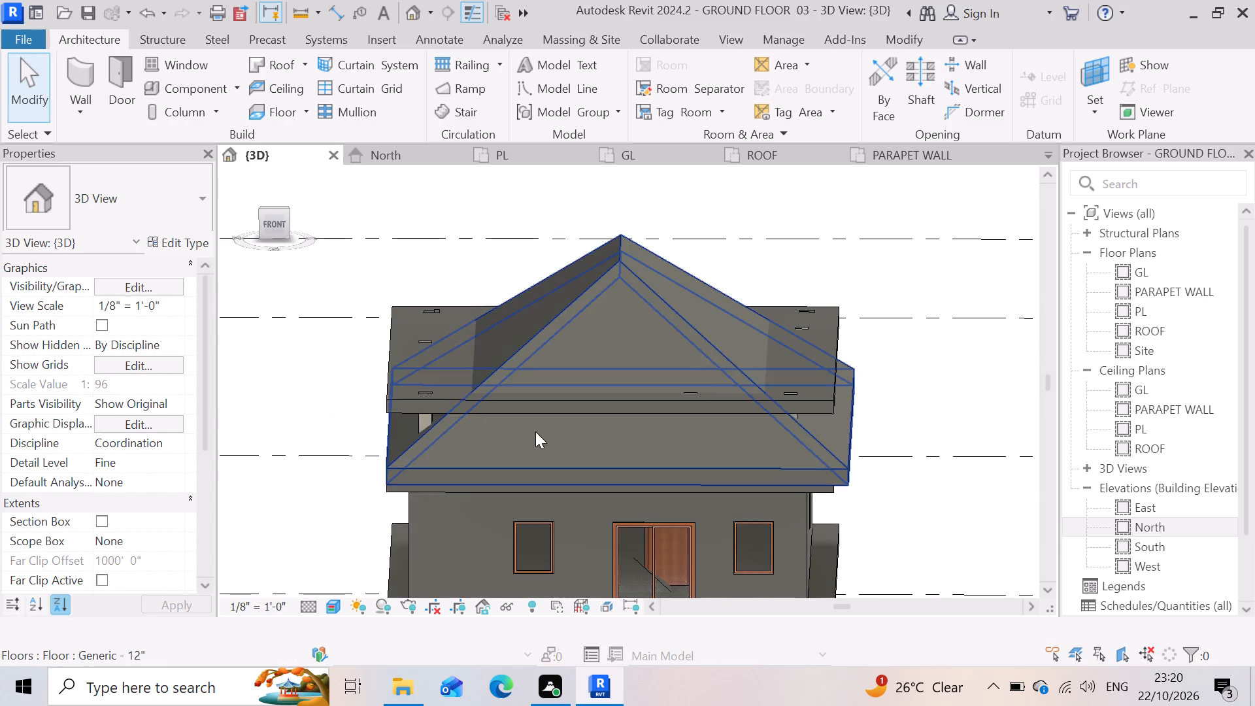
{"action": "scroll", "coordinate": [558, 437], "scroll_direction": "up", "scroll_amount": 4}
{"action": "left_click", "coordinate": [544, 449]}
{"action": "scroll", "coordinate": [631, 501], "scroll_direction": "down", "scroll_amount": 4}
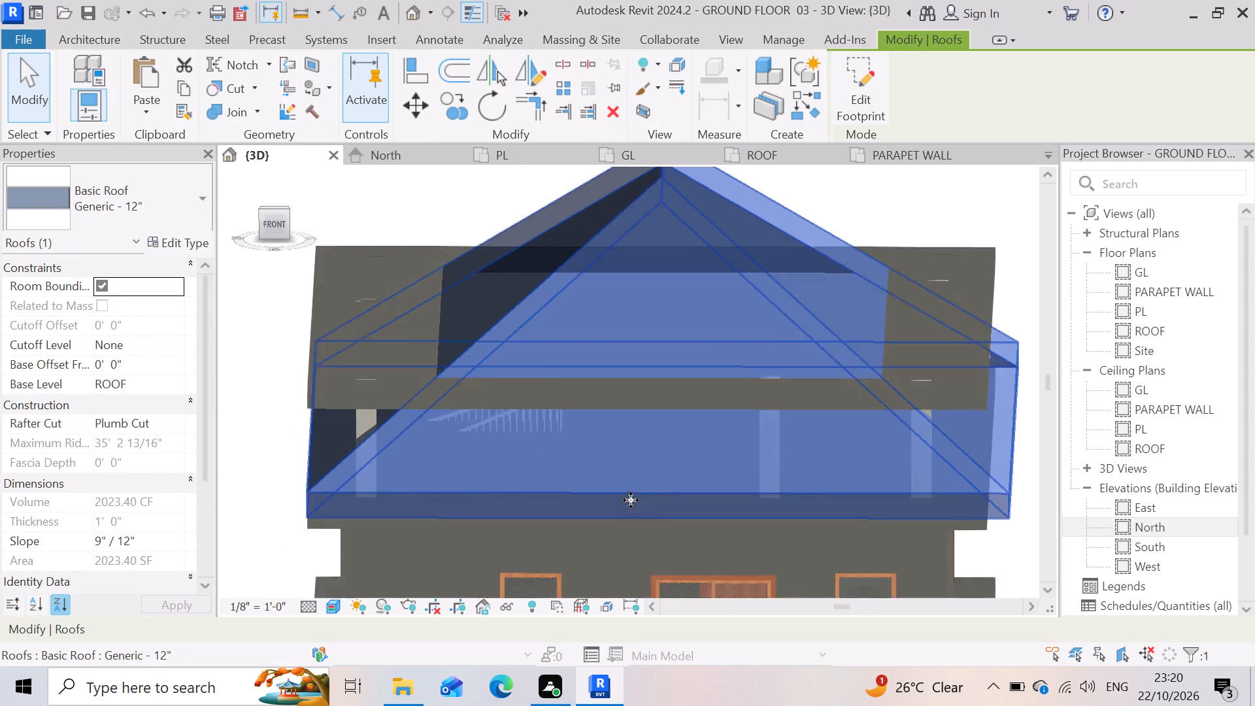
{"action": "scroll", "coordinate": [631, 495], "scroll_direction": "down", "scroll_amount": 3}
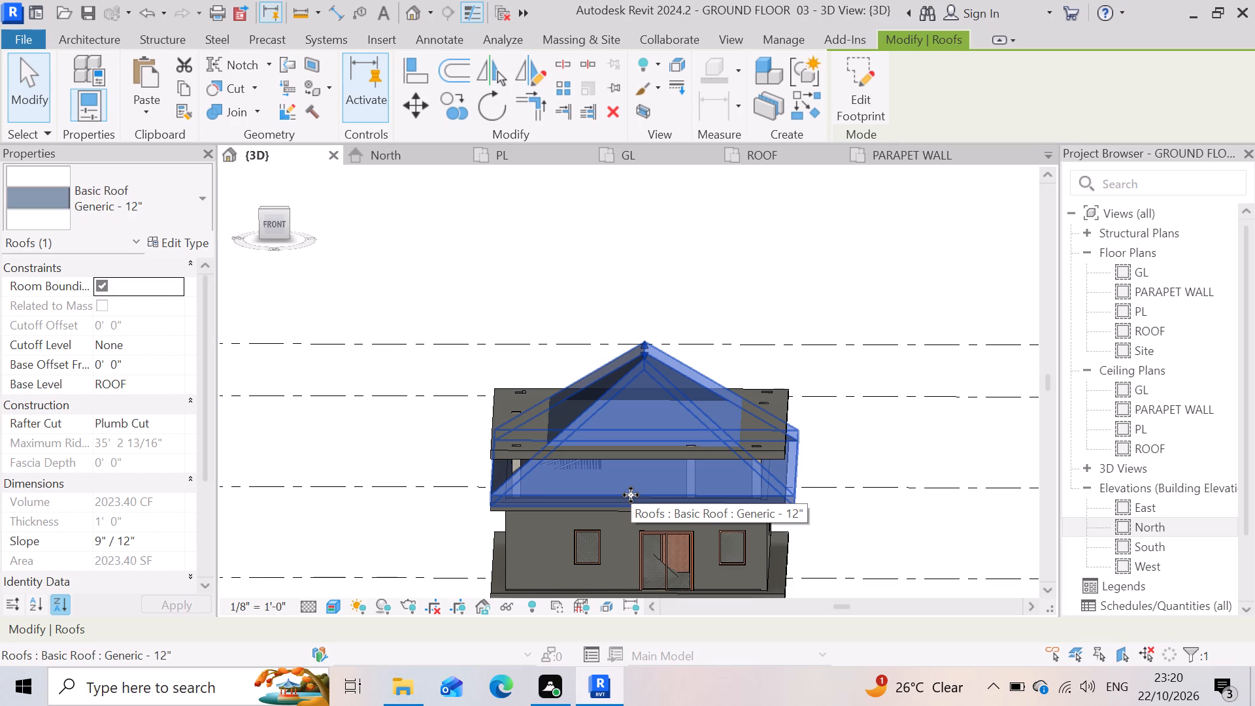
{"action": "type", "text": "HH"}
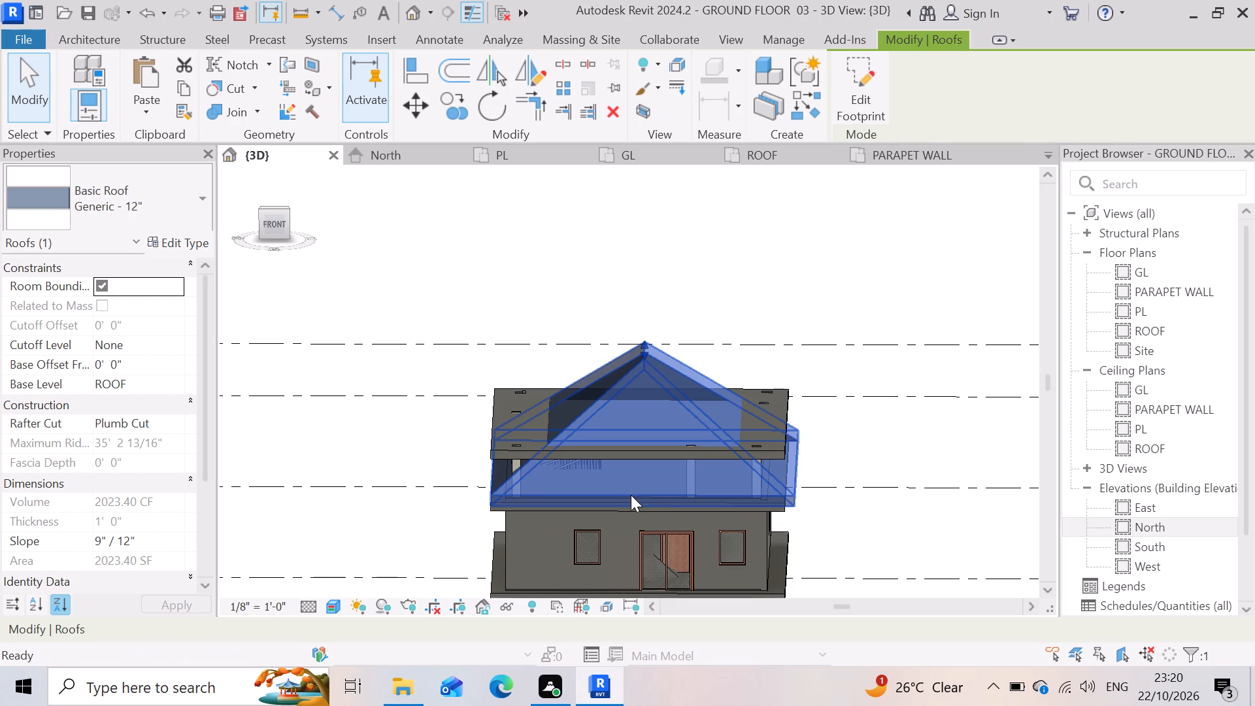
Draw two Generic - 4.5" side walls, about 49'-6" and 41'-6" long, front to back on the top slab, from ROOF up to PARAPET WALL.
{"action": "scroll", "coordinate": [586, 457], "scroll_direction": "up", "scroll_amount": 5}
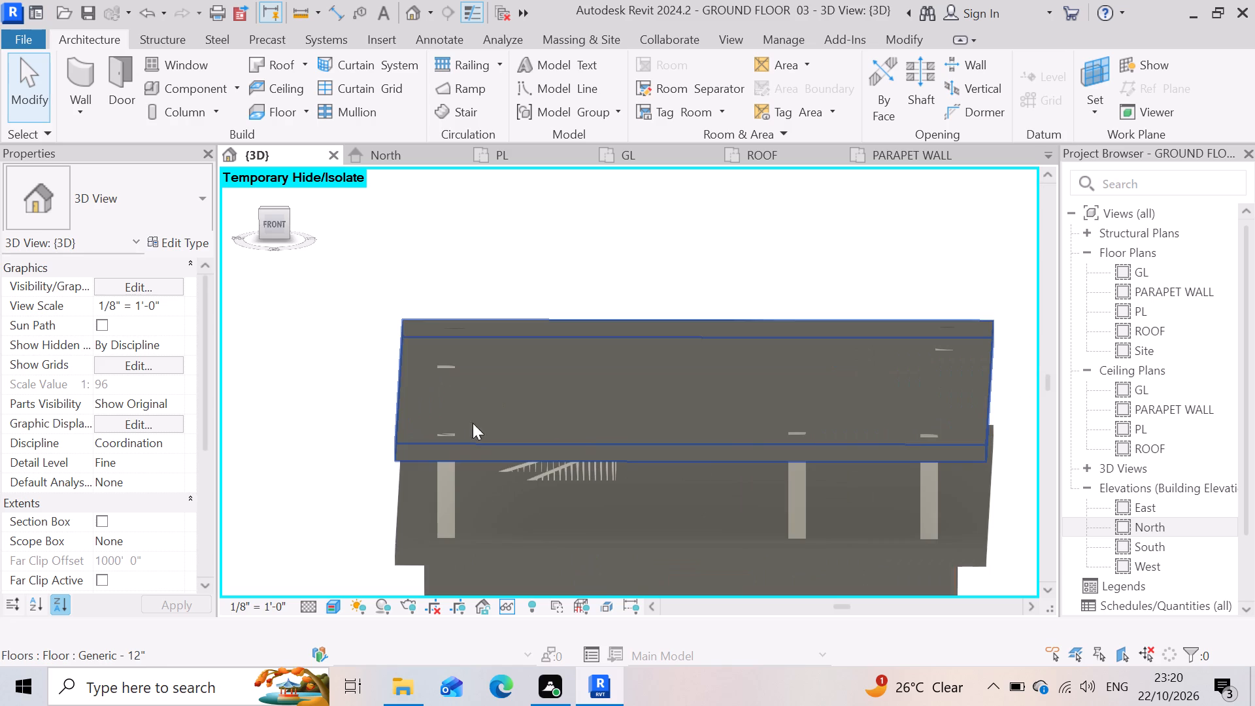
{"action": "scroll", "coordinate": [452, 367], "scroll_direction": "up", "scroll_amount": 4}
{"action": "scroll", "coordinate": [451, 366], "scroll_direction": "down", "scroll_amount": 4}
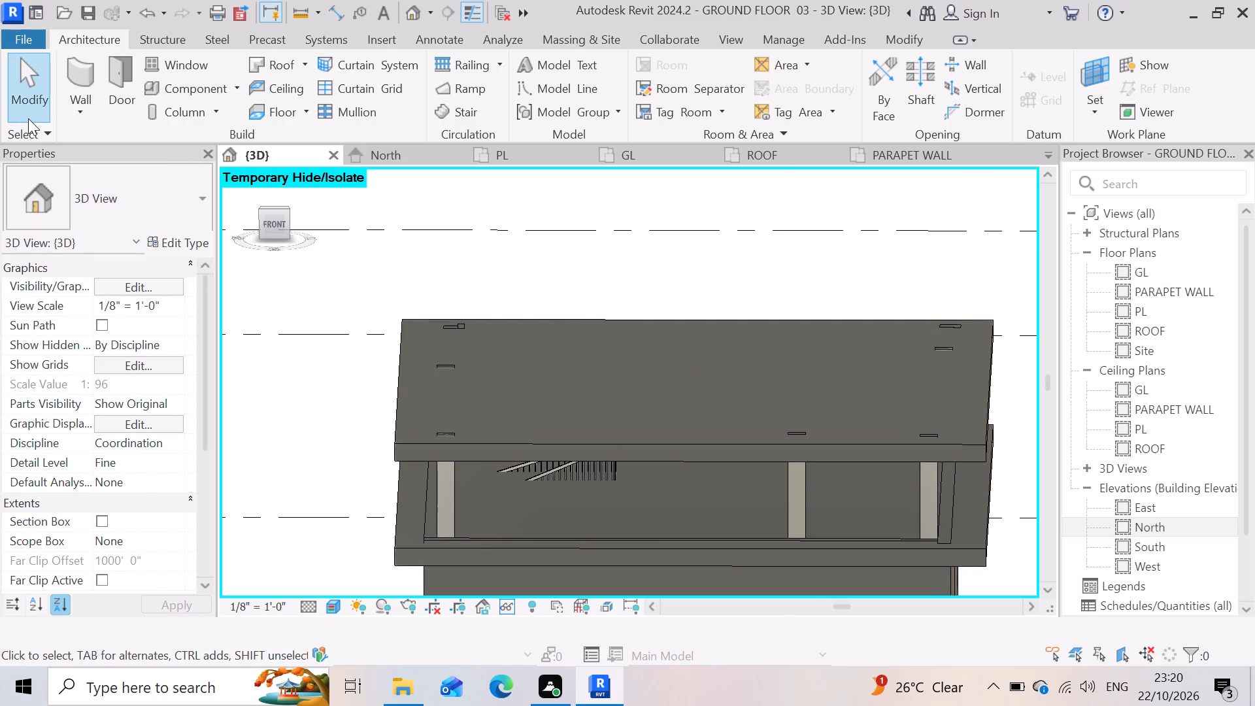
{"action": "left_click", "coordinate": [82, 83]}
{"action": "scroll", "coordinate": [432, 422], "scroll_direction": "up", "scroll_amount": 3}
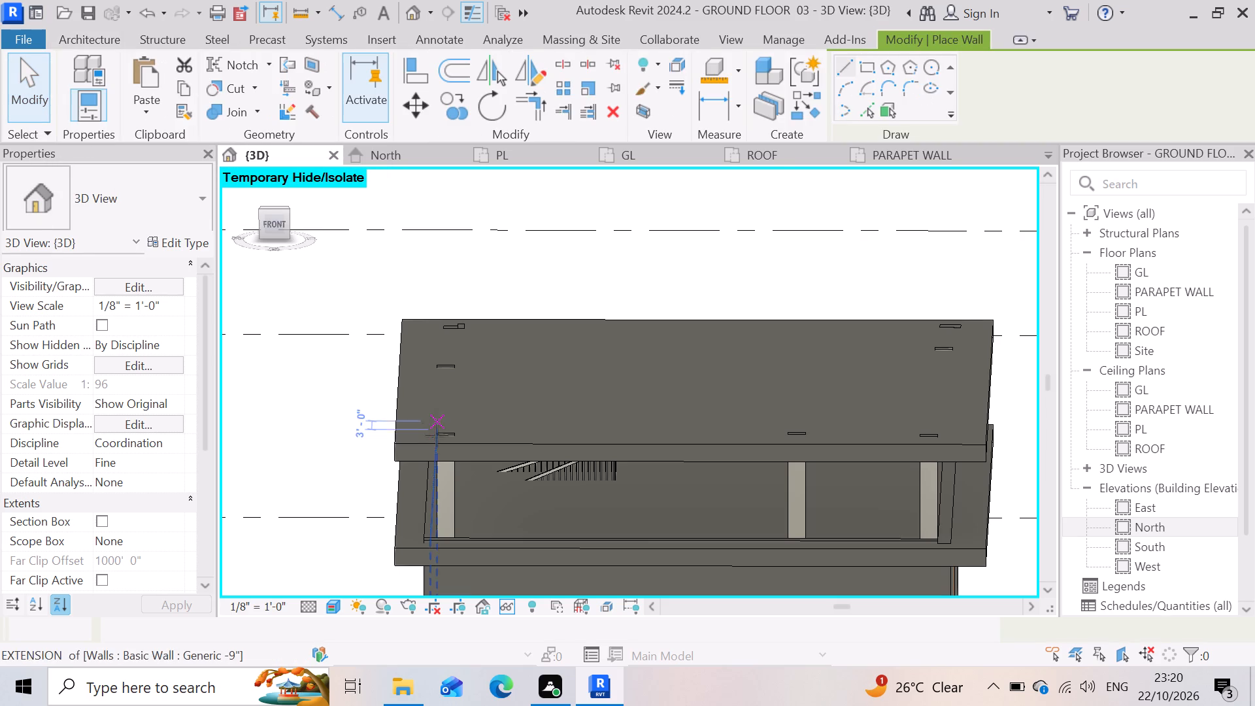
{"action": "left_click", "coordinate": [449, 446]}
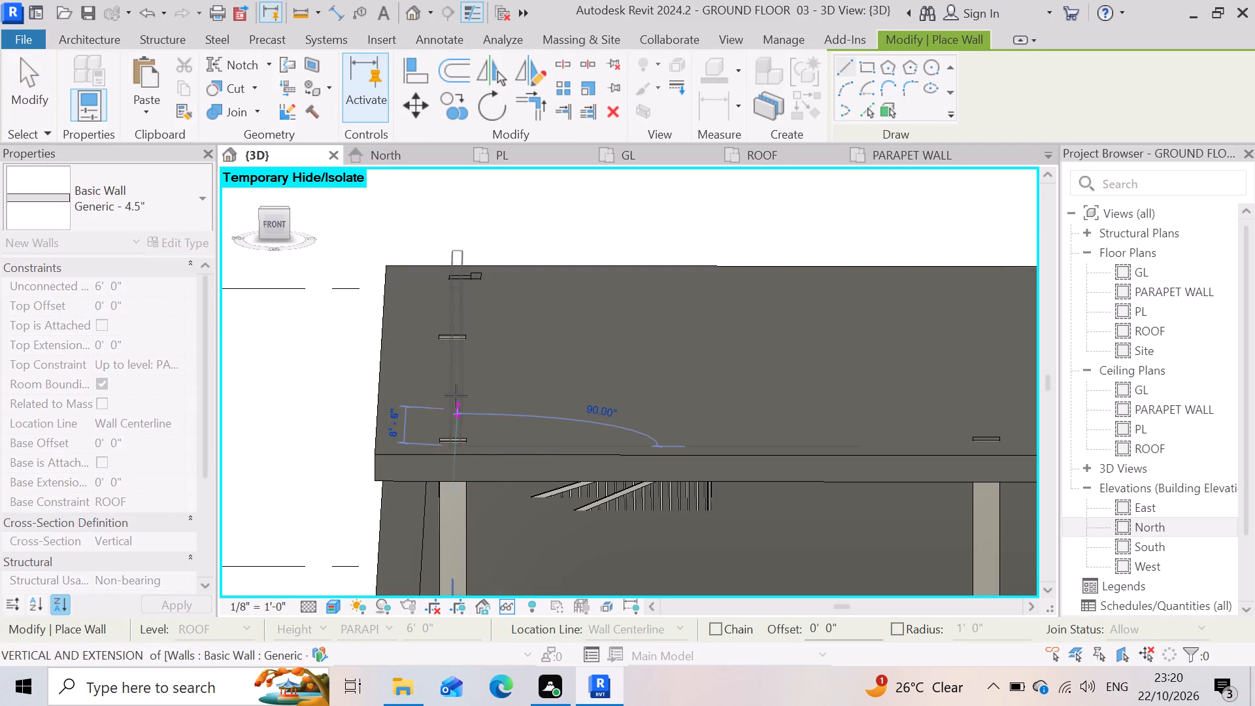
{"action": "scroll", "coordinate": [436, 315], "scroll_direction": "down", "scroll_amount": 2}
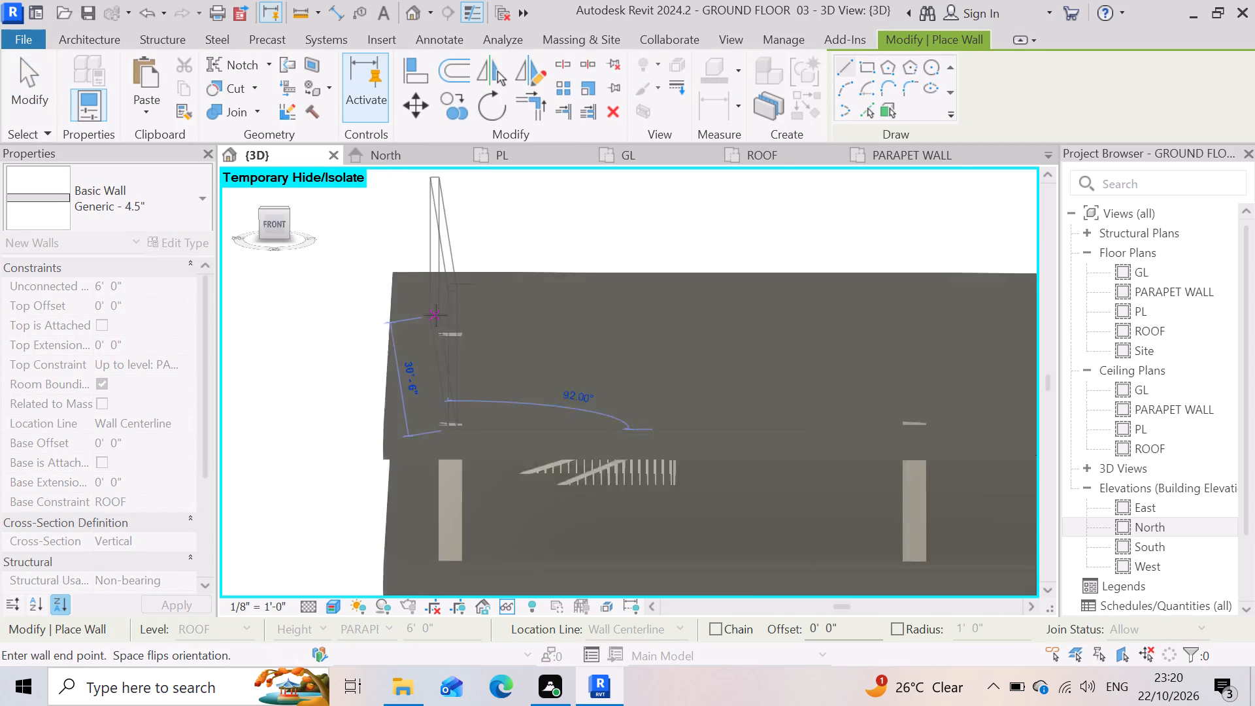
{"action": "scroll", "coordinate": [436, 315], "scroll_direction": "down", "scroll_amount": 4}
{"action": "left_click", "coordinate": [461, 280]}
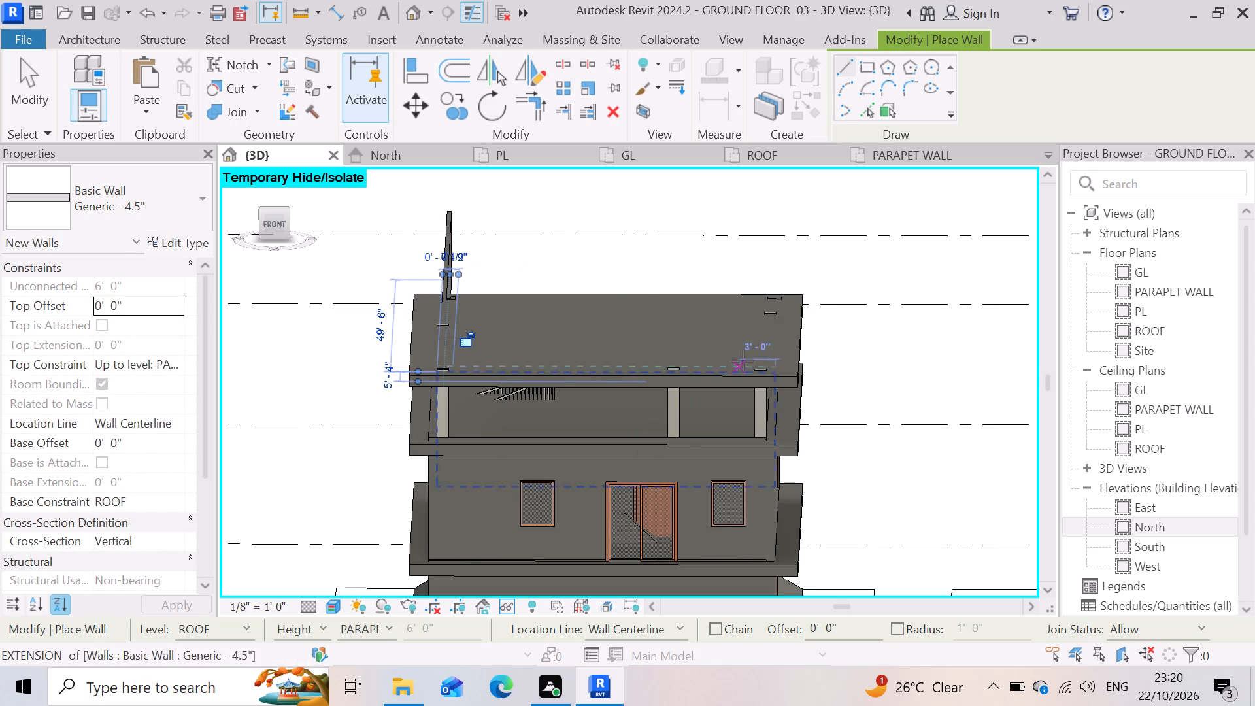
{"action": "left_click", "coordinate": [773, 374]}
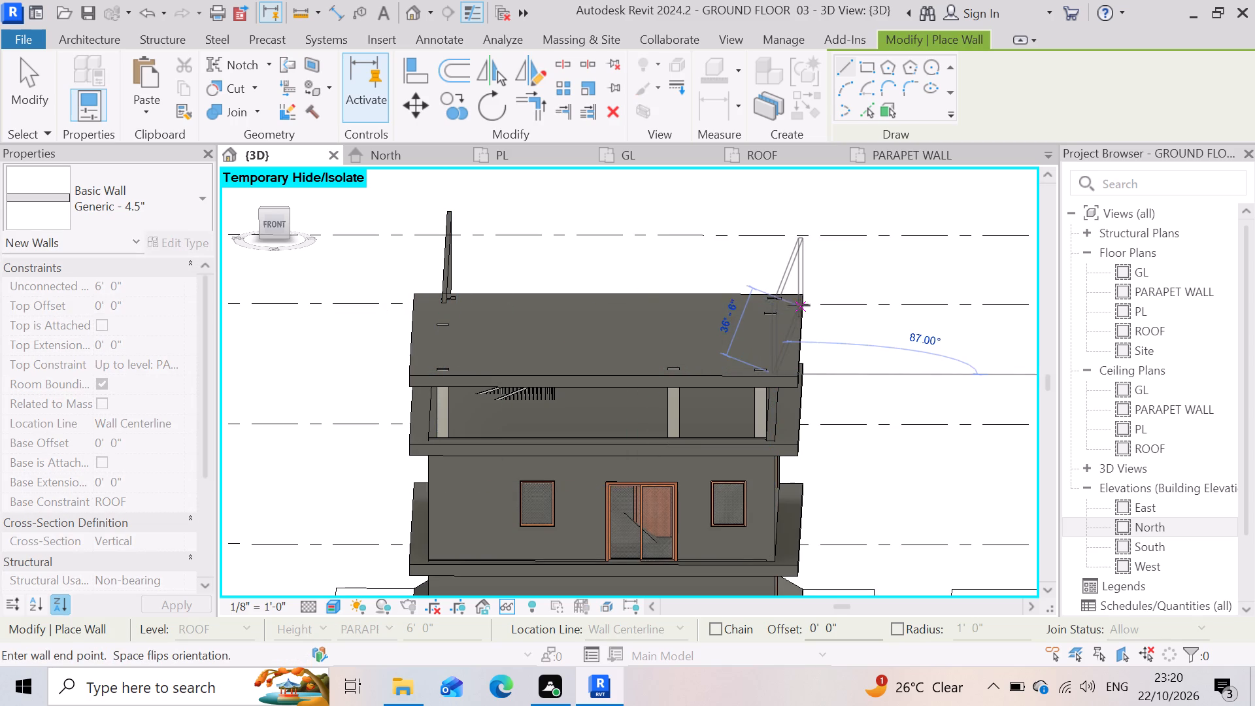
{"action": "left_click", "coordinate": [775, 297]}
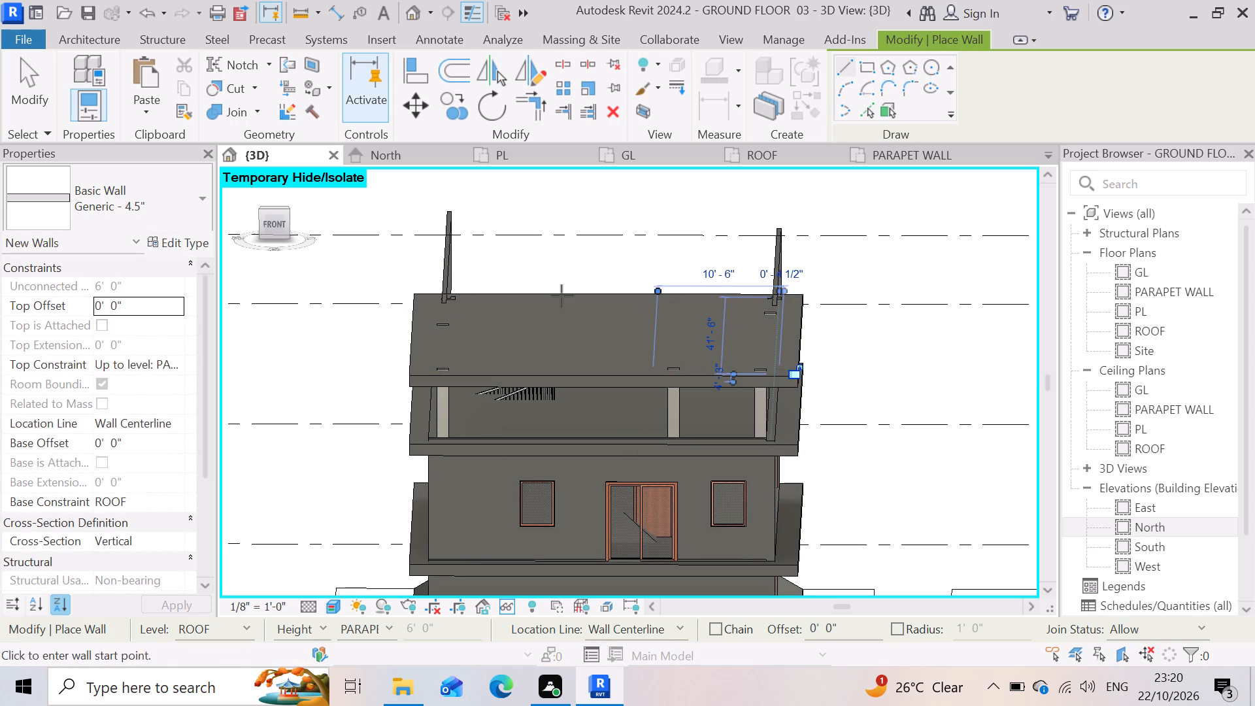
Draw a Generic - 4.5" wall about 51' long diagonally across the top slab, from one side wall's front to the other's back end.
{"action": "scroll", "coordinate": [422, 305], "scroll_direction": "up", "scroll_amount": 3}
{"action": "scroll", "coordinate": [479, 286], "scroll_direction": "up", "scroll_amount": 4}
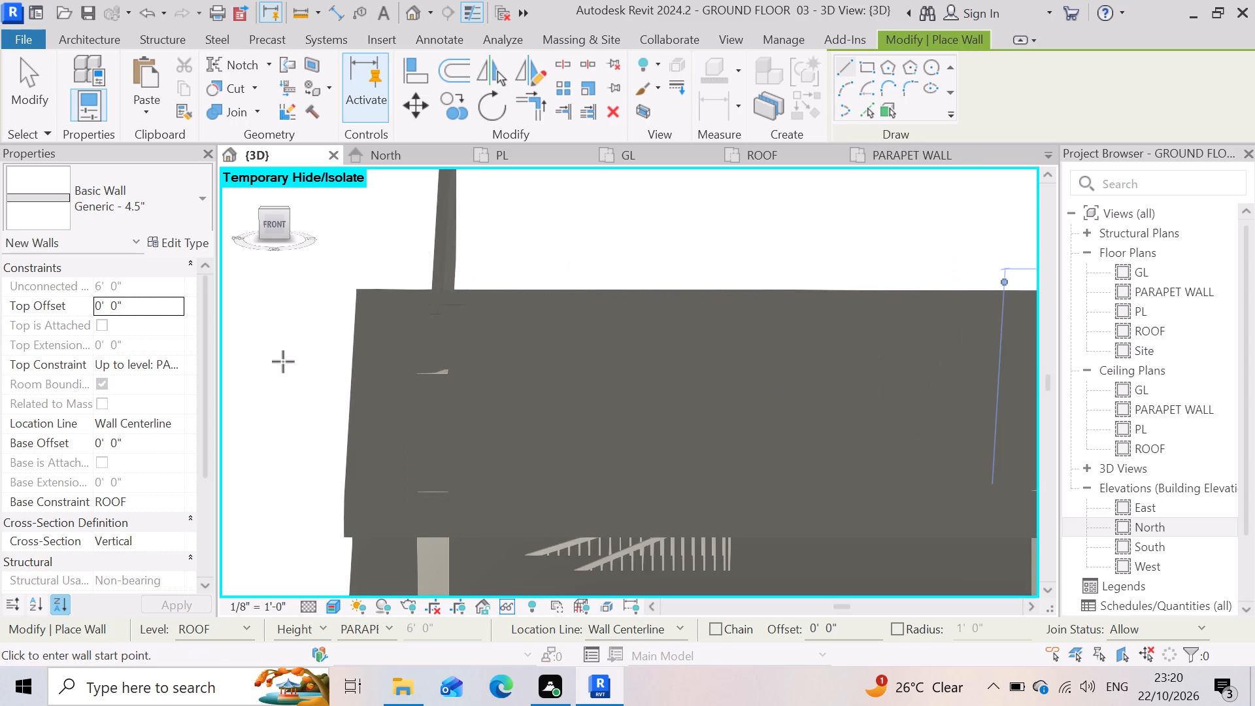
{"action": "scroll", "coordinate": [550, 361], "scroll_direction": "down", "scroll_amount": 4}
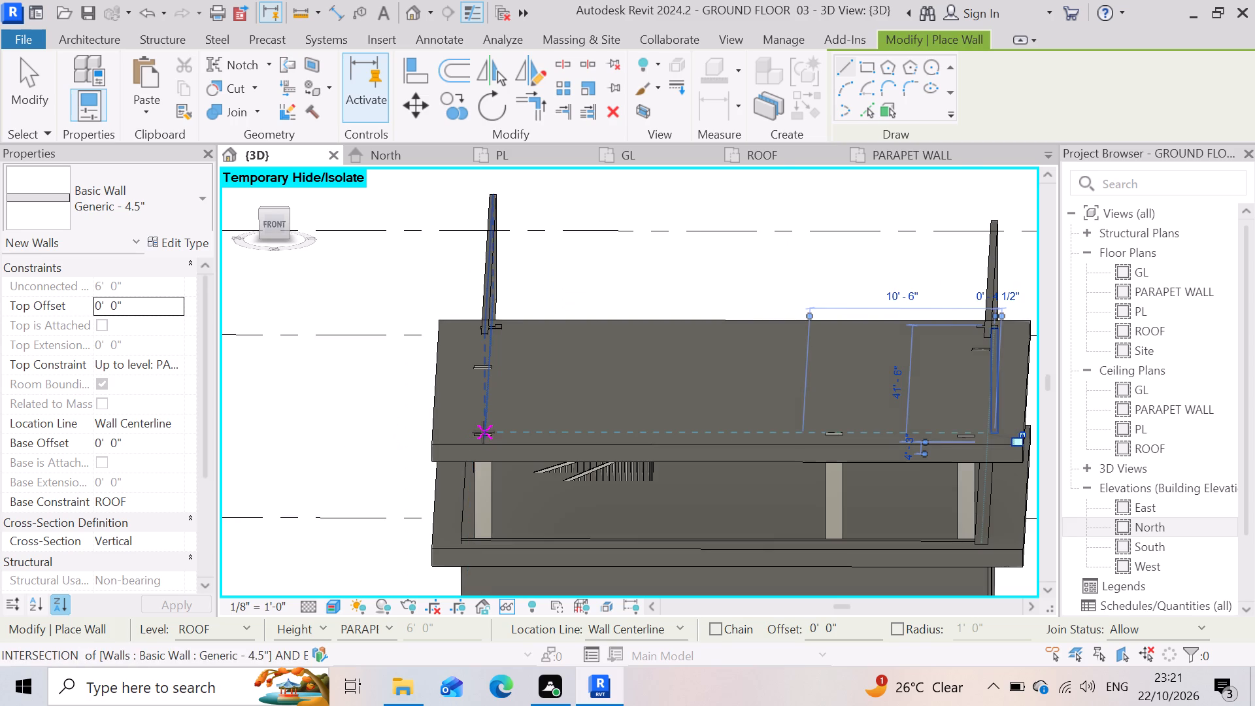
{"action": "left_click", "coordinate": [483, 432]}
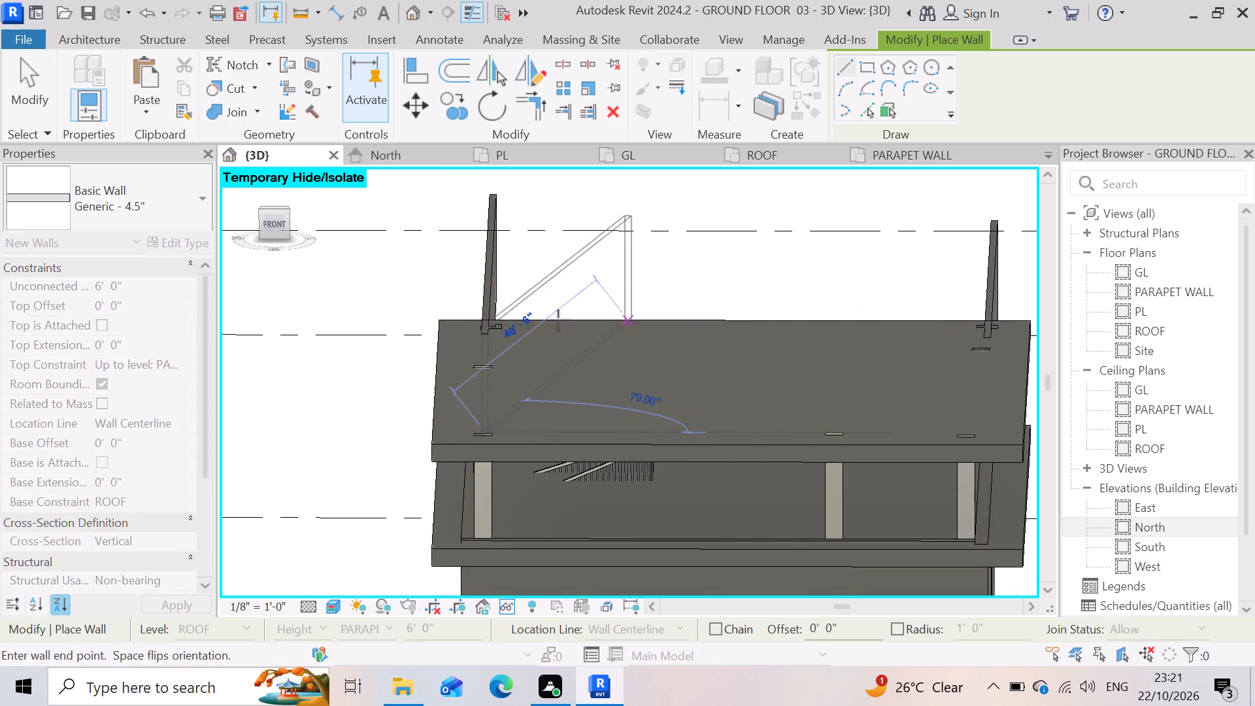
{"action": "left_click", "coordinate": [990, 316]}
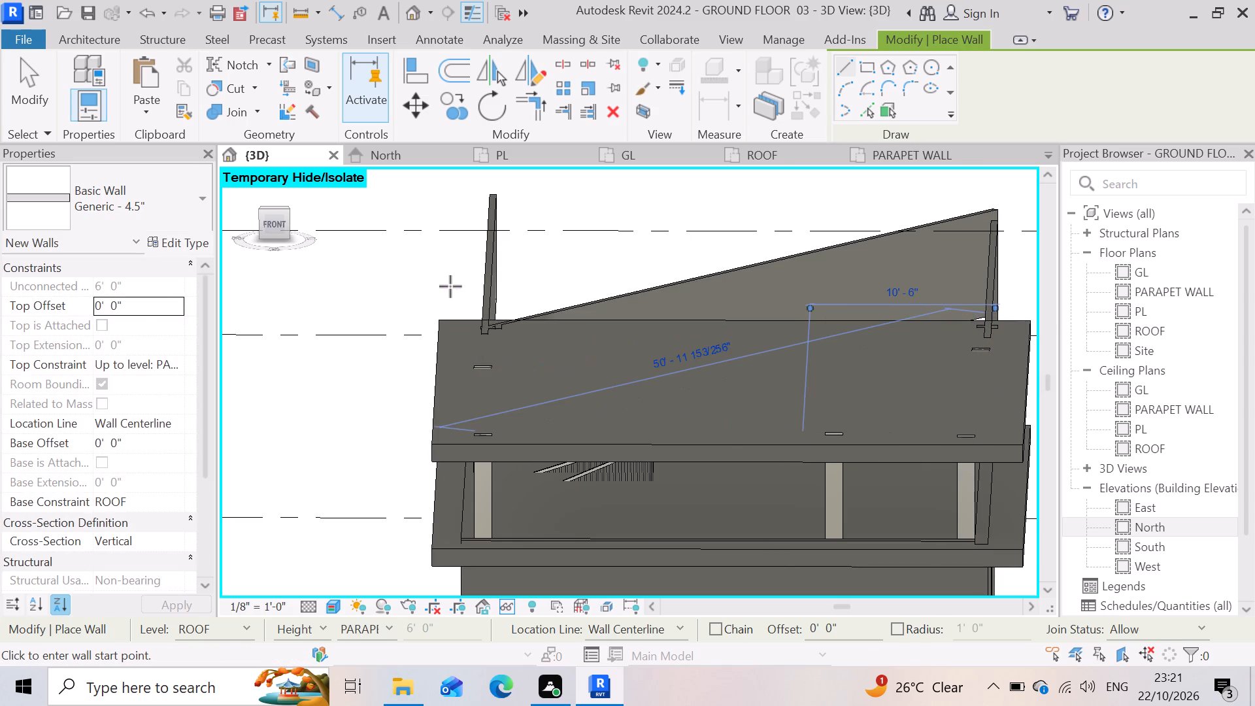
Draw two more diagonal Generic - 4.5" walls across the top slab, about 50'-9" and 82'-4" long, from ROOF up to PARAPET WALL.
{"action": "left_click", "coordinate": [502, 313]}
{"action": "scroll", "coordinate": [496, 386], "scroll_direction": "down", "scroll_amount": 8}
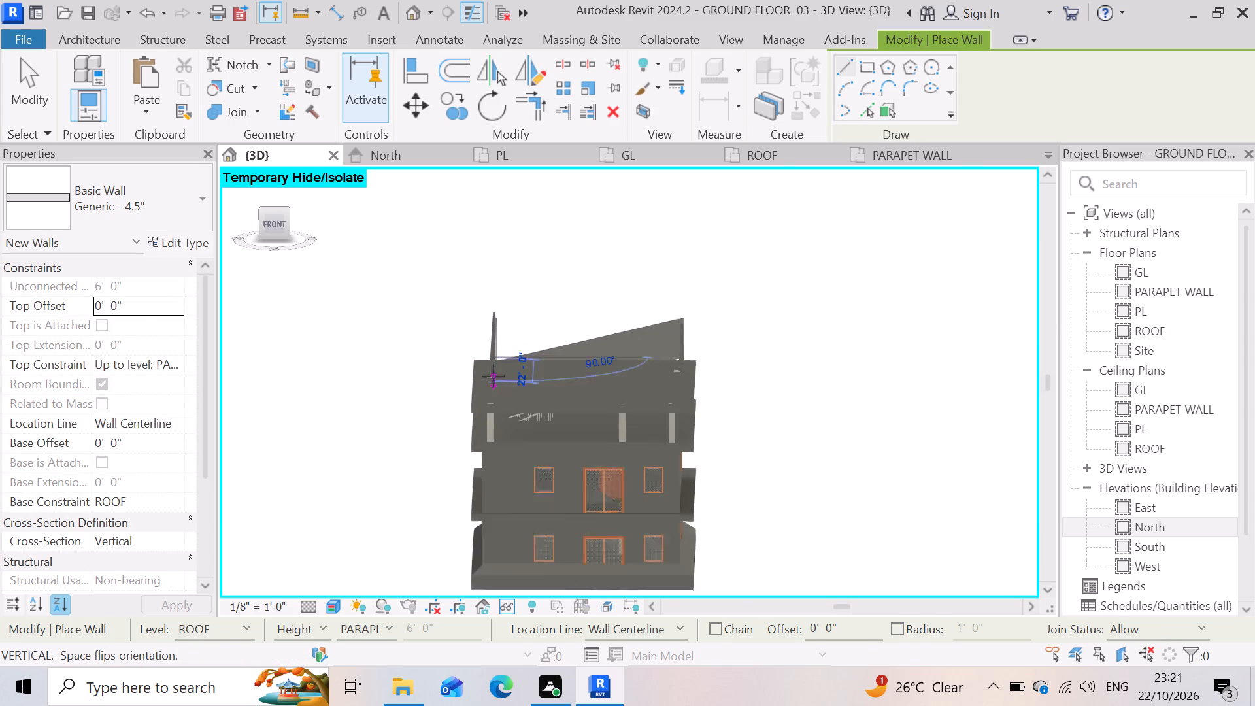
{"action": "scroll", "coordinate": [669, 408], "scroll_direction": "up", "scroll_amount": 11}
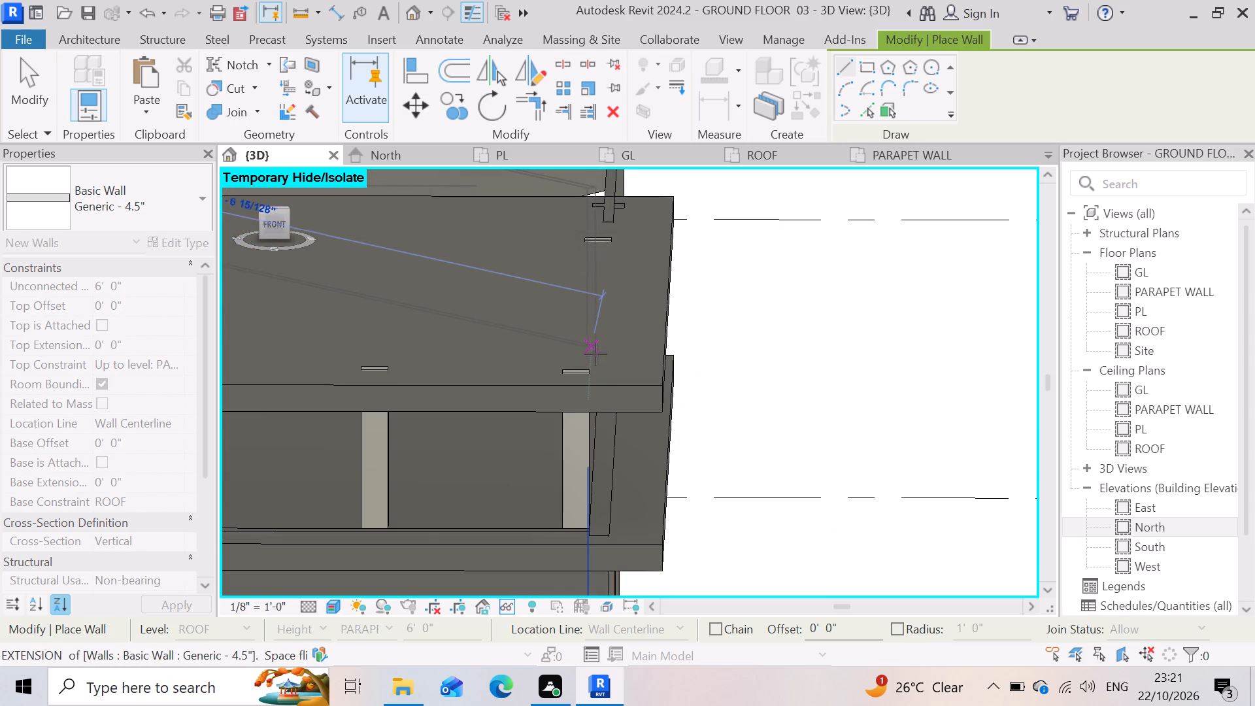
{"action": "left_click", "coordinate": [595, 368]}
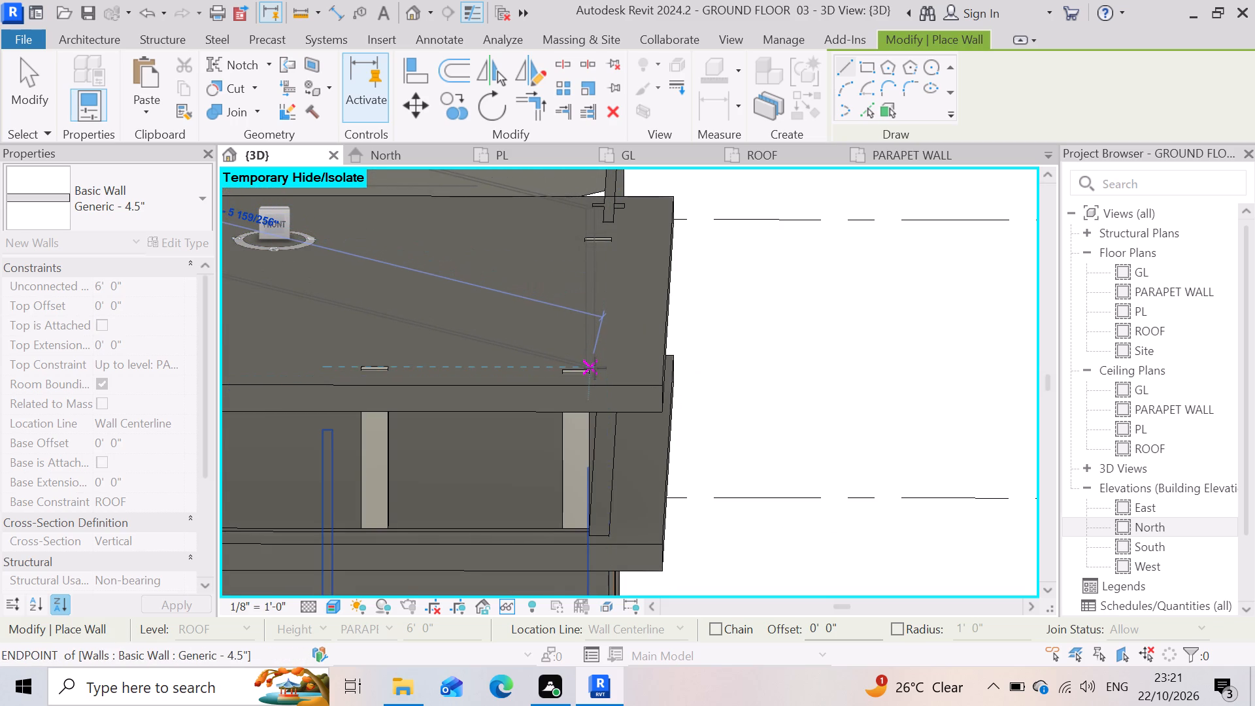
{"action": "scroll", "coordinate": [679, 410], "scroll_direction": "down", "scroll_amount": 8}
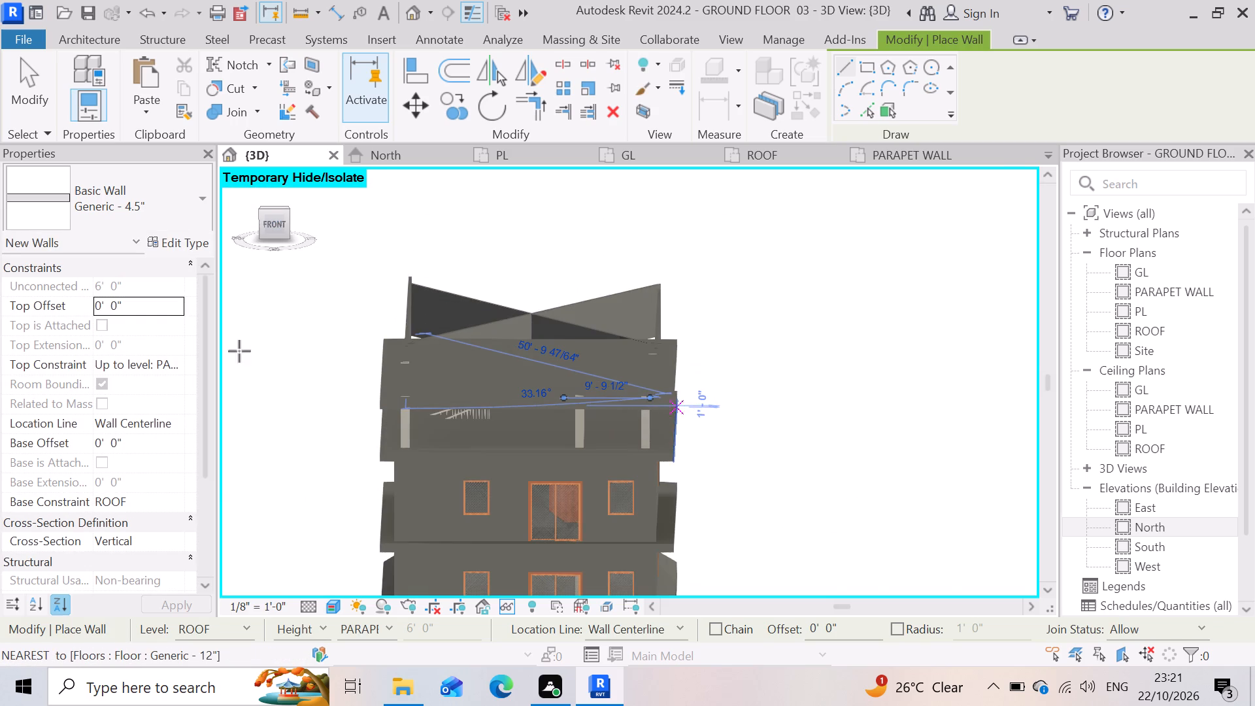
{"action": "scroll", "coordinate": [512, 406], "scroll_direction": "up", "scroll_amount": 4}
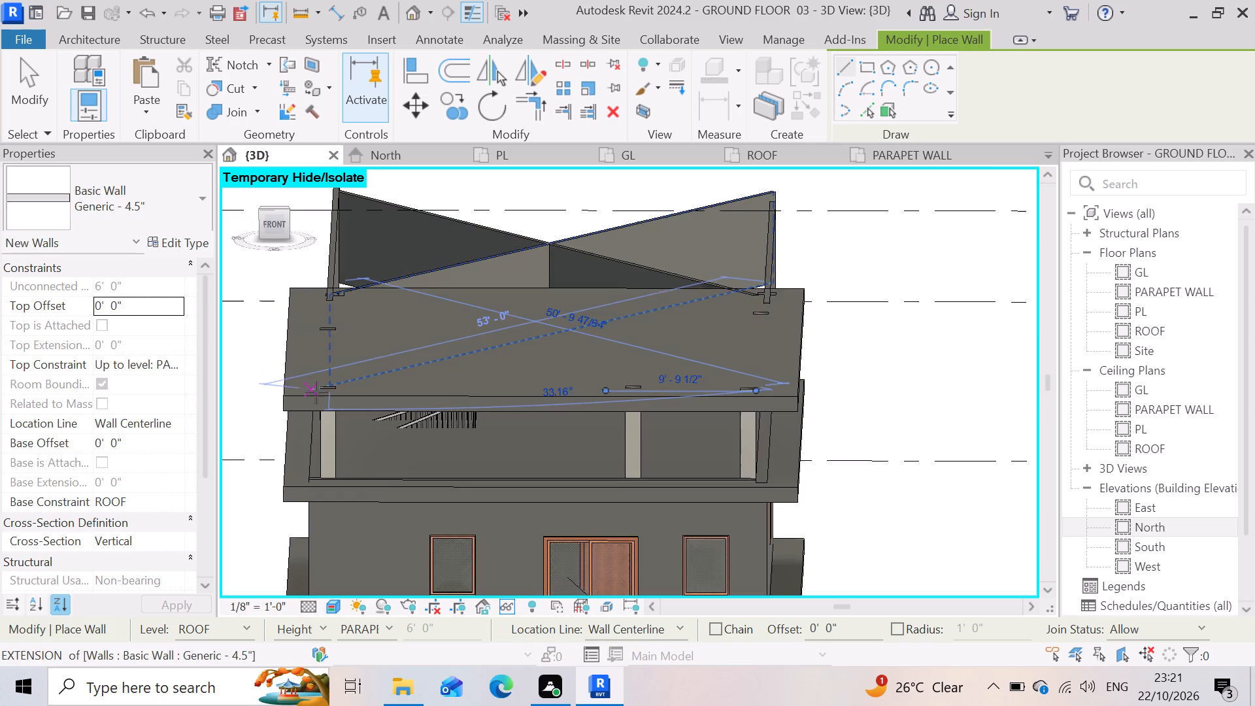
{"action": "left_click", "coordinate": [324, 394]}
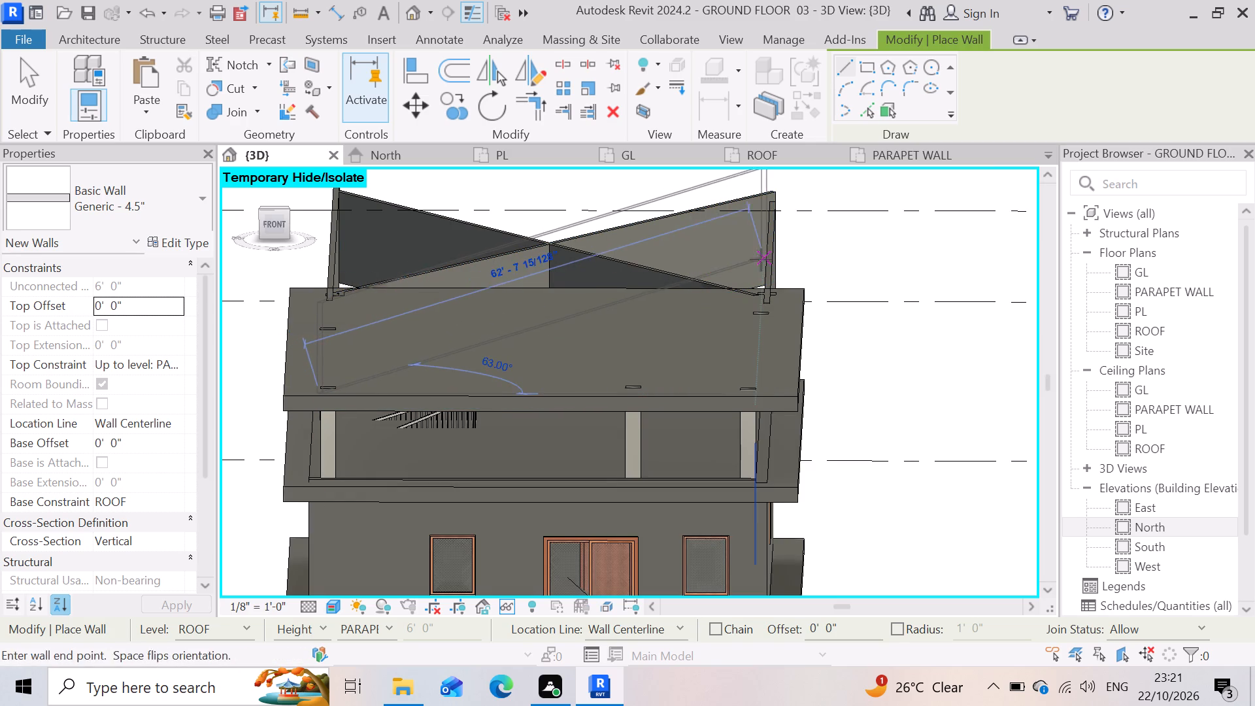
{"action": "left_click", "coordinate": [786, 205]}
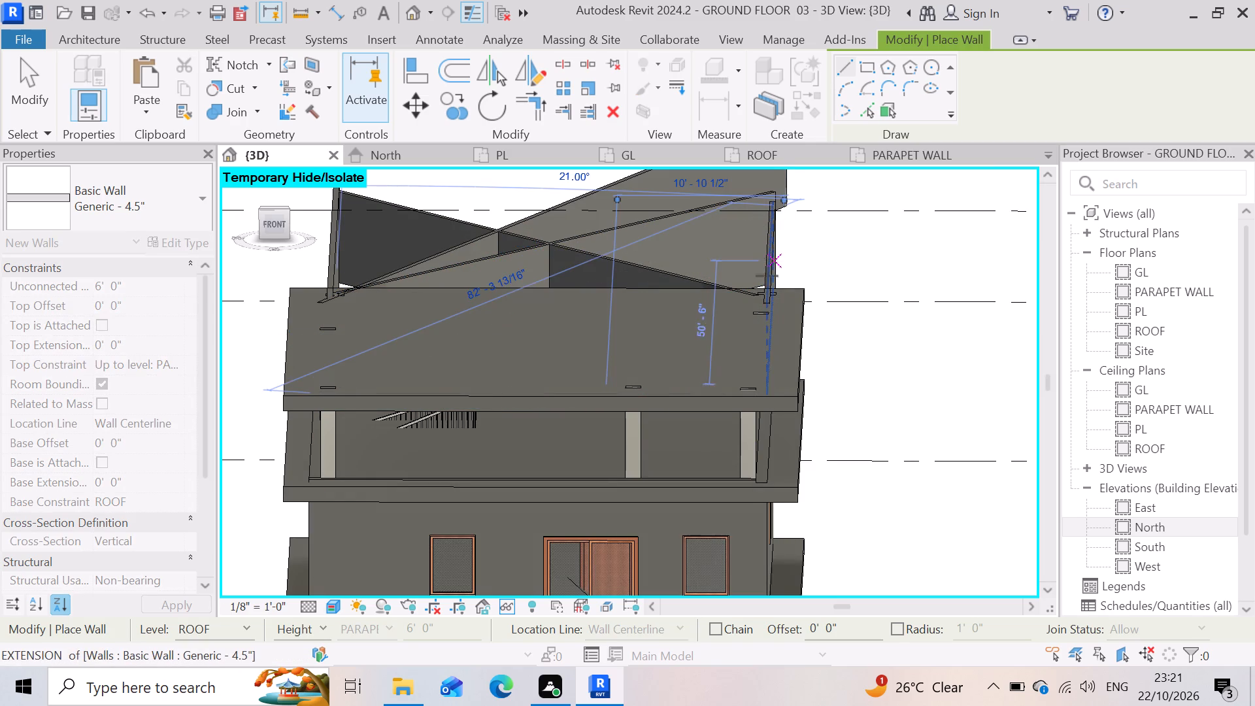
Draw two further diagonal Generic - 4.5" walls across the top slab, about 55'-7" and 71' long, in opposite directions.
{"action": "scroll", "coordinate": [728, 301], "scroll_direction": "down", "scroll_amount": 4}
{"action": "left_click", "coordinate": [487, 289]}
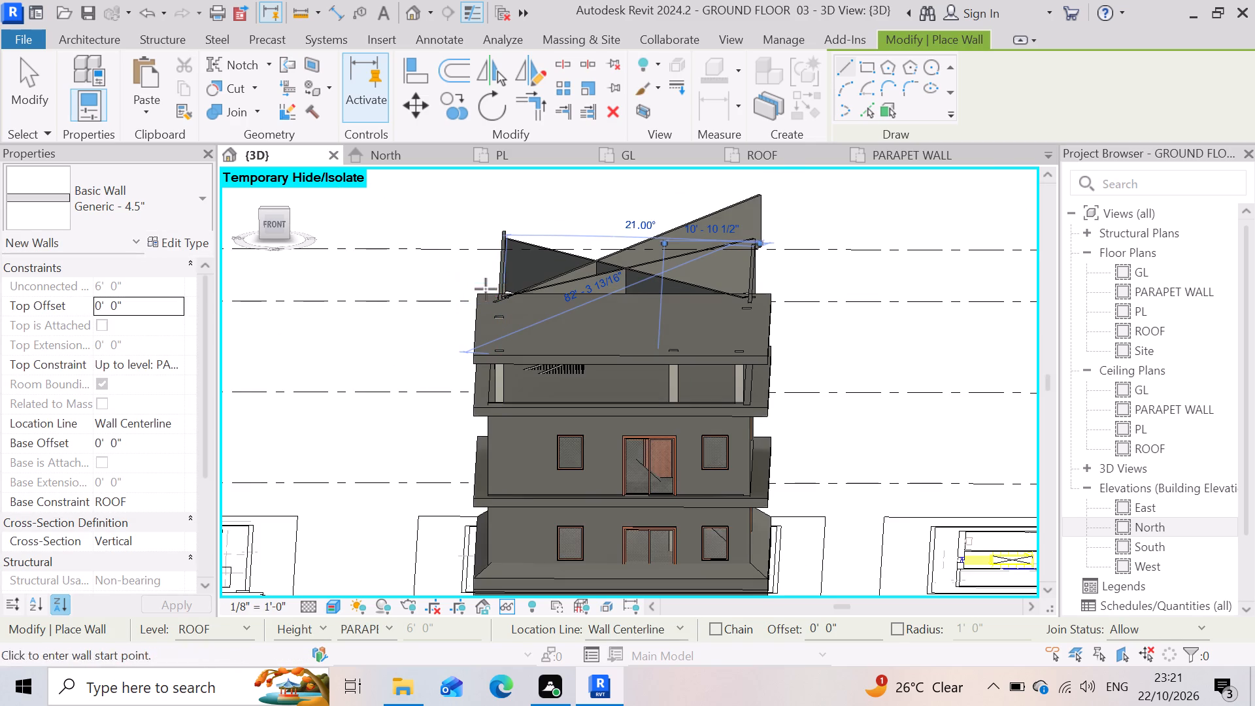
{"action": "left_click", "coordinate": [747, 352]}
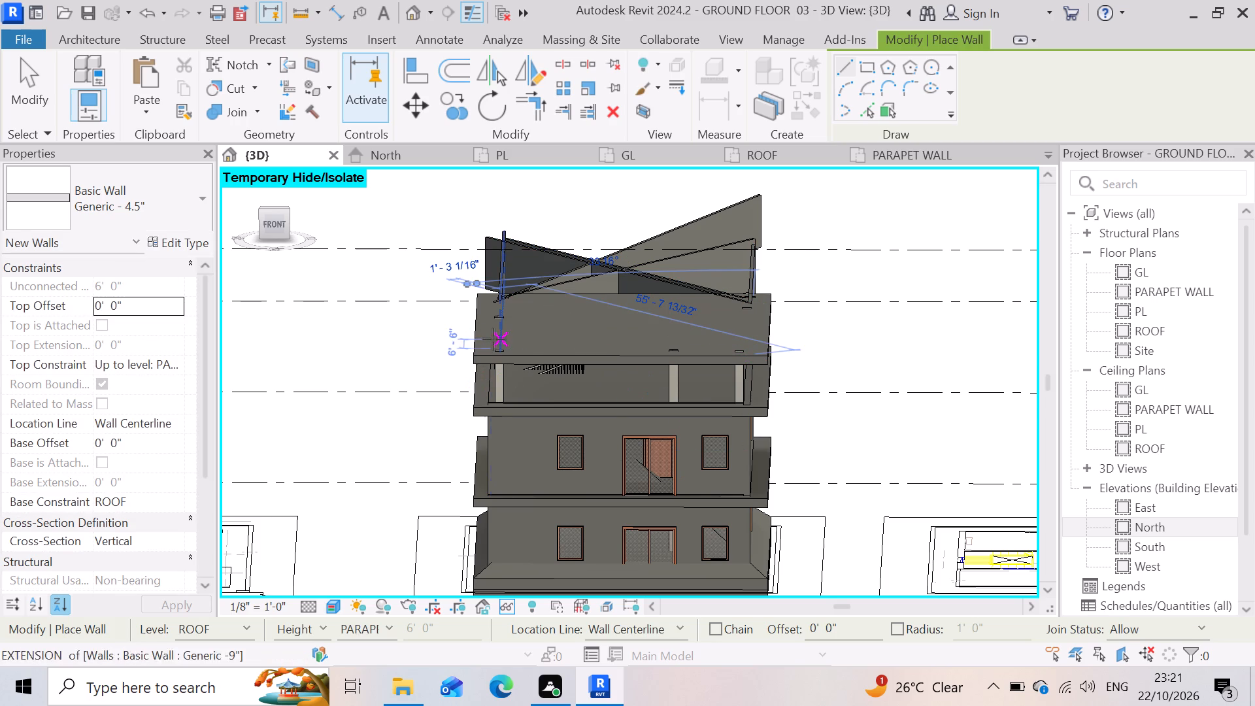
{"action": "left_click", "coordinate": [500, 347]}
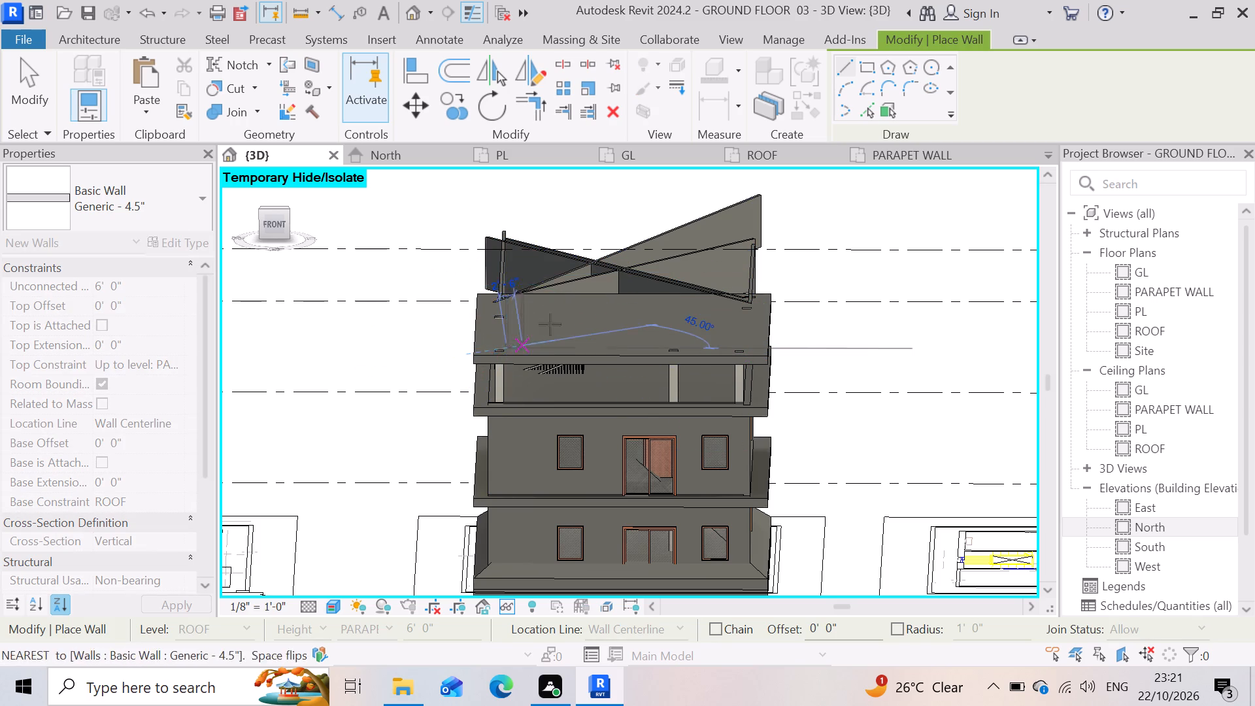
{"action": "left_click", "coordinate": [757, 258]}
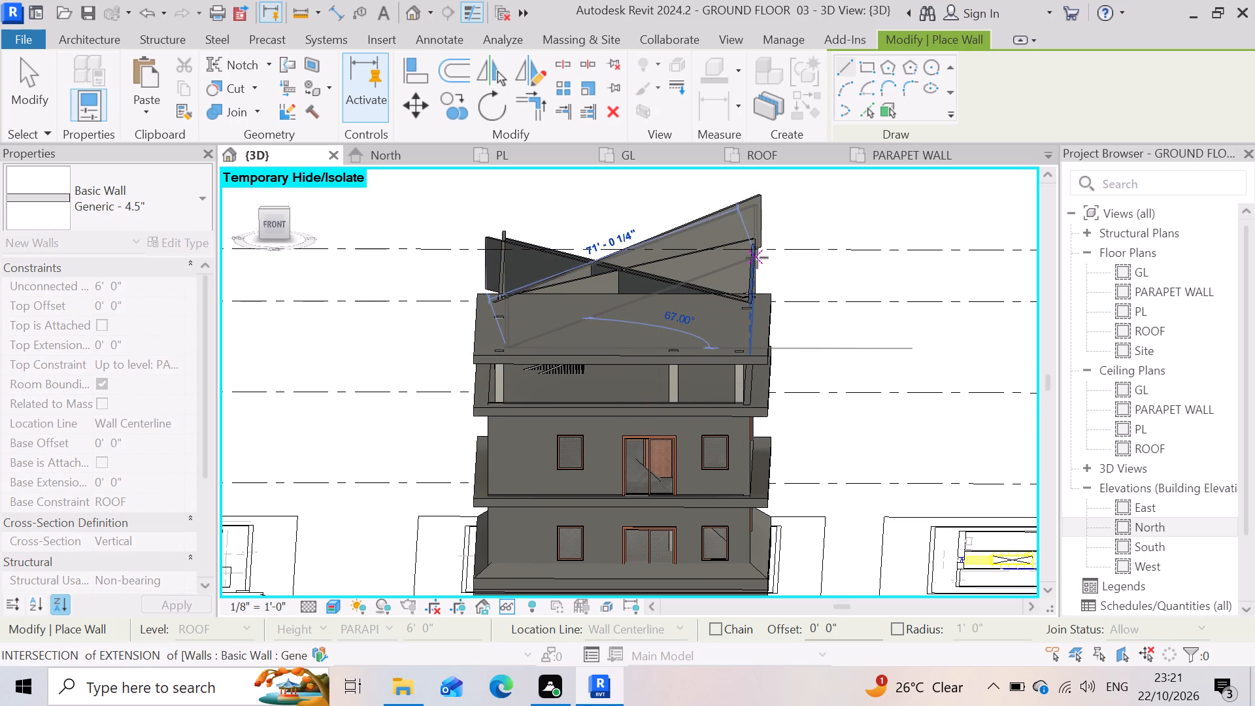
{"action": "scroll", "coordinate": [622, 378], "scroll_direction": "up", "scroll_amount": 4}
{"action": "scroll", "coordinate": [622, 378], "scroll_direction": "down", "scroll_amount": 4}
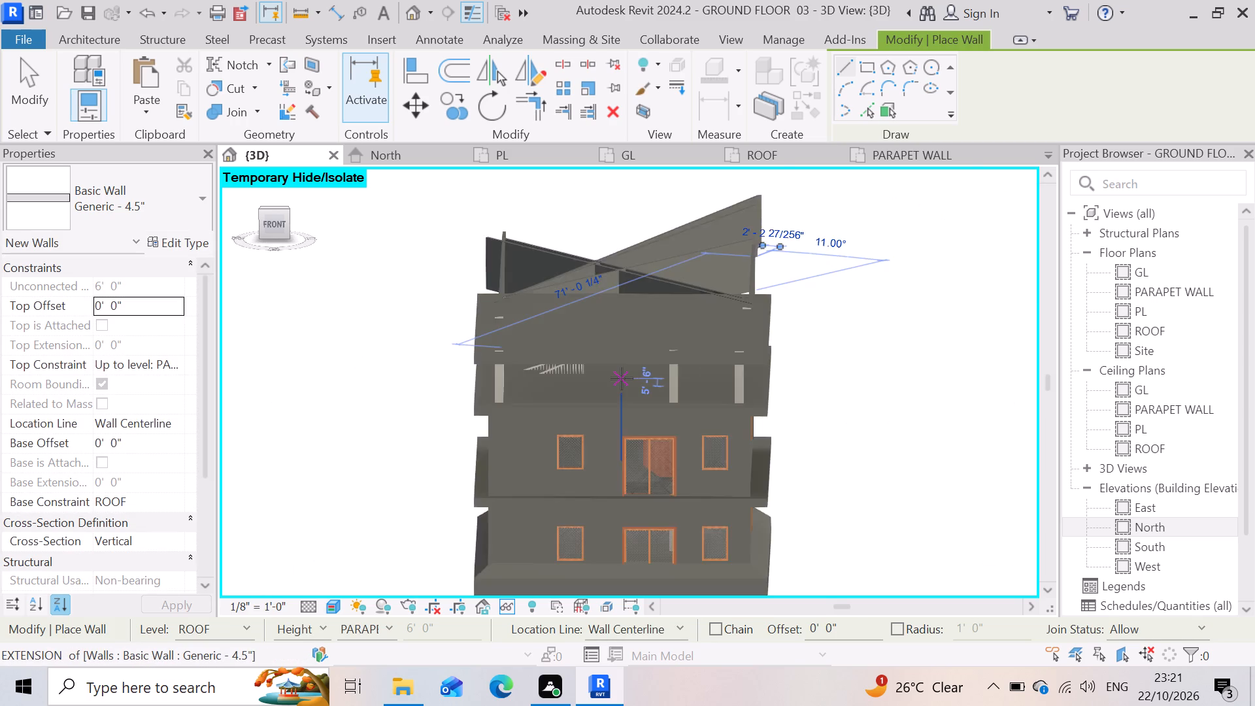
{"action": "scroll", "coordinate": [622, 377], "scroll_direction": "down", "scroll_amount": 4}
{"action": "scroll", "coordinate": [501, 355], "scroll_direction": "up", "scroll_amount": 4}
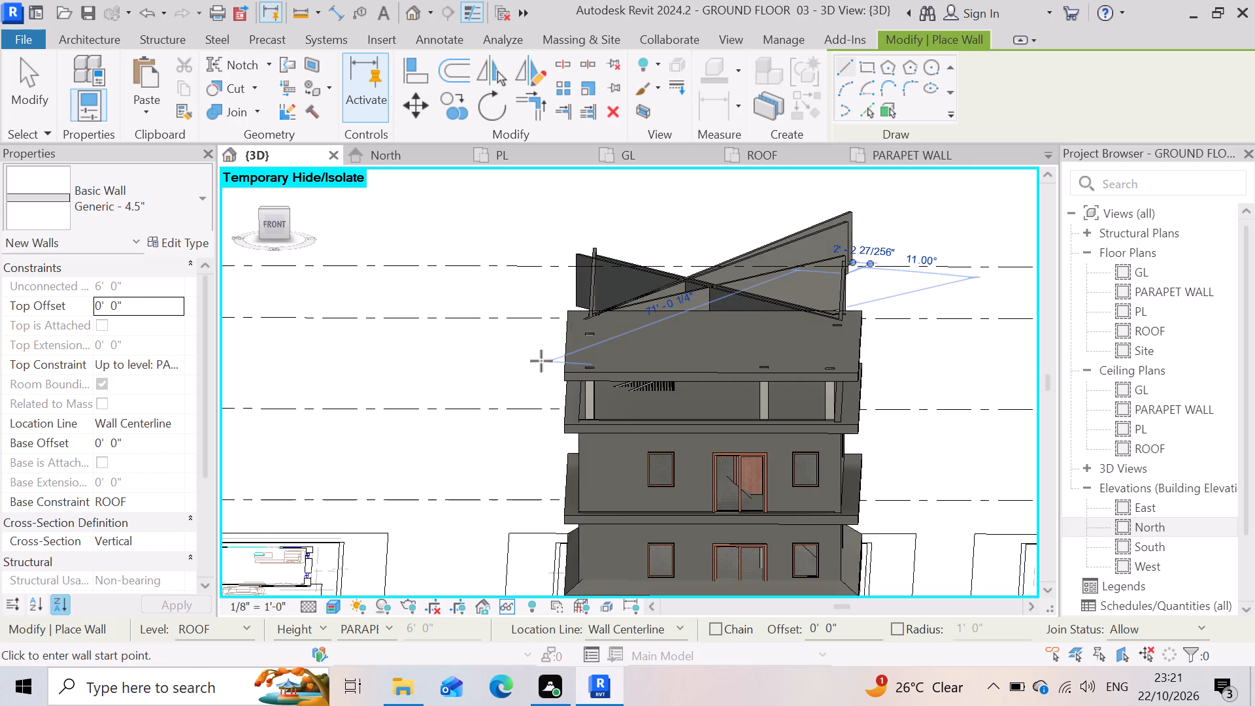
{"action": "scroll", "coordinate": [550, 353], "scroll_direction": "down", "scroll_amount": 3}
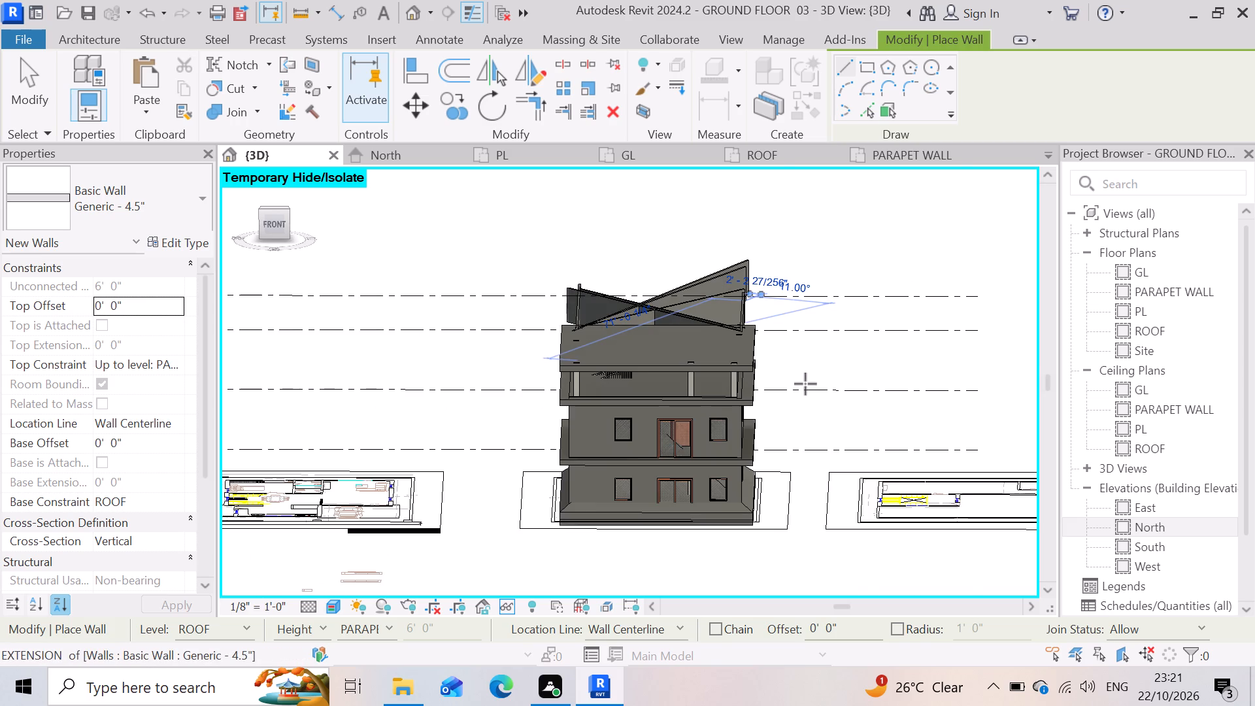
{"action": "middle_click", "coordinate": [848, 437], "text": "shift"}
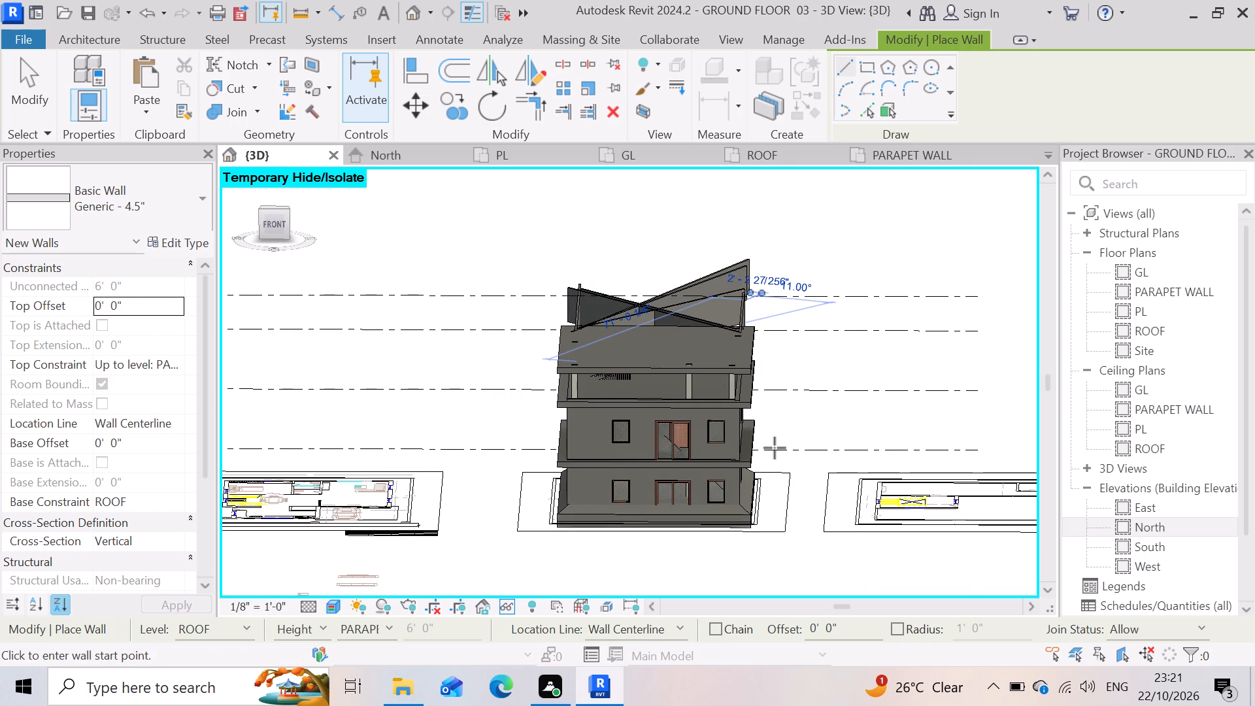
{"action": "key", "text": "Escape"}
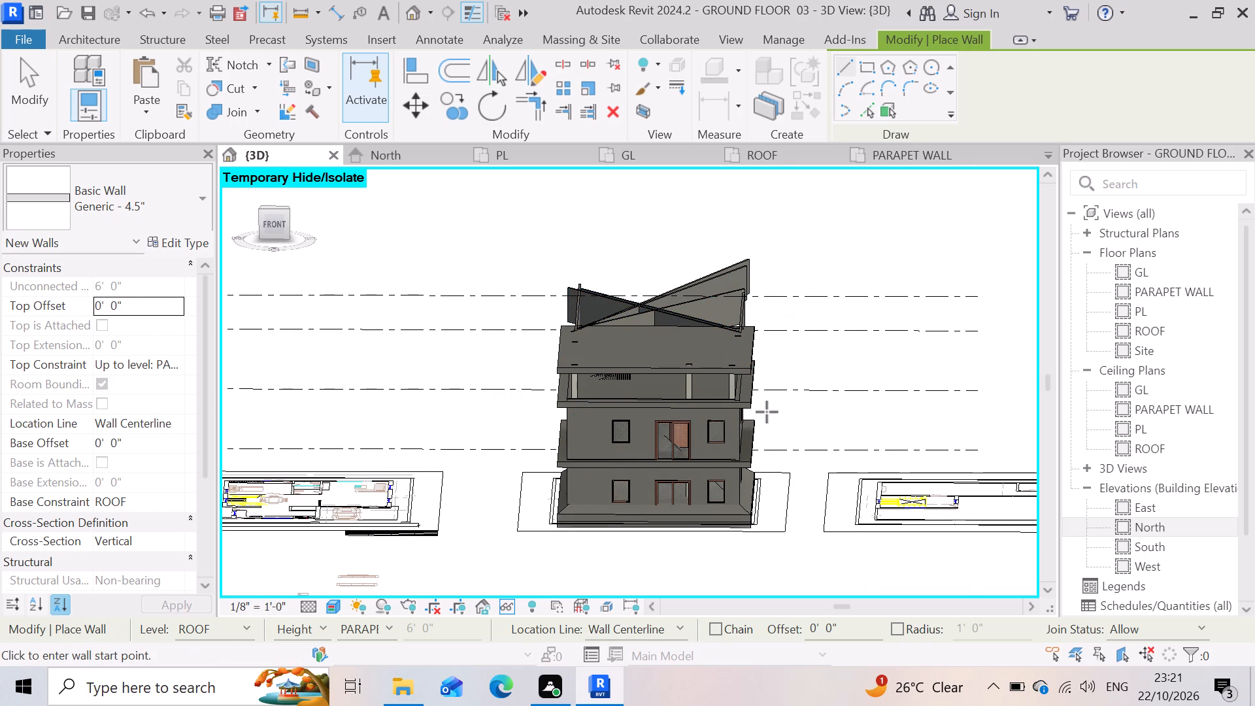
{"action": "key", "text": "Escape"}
Delete the shorter Generic - 4.5" side wall and the two diagonal walls about 50'-9" and 55'-7" long.
{"action": "scroll", "coordinate": [665, 436], "scroll_direction": "up", "scroll_amount": 3}
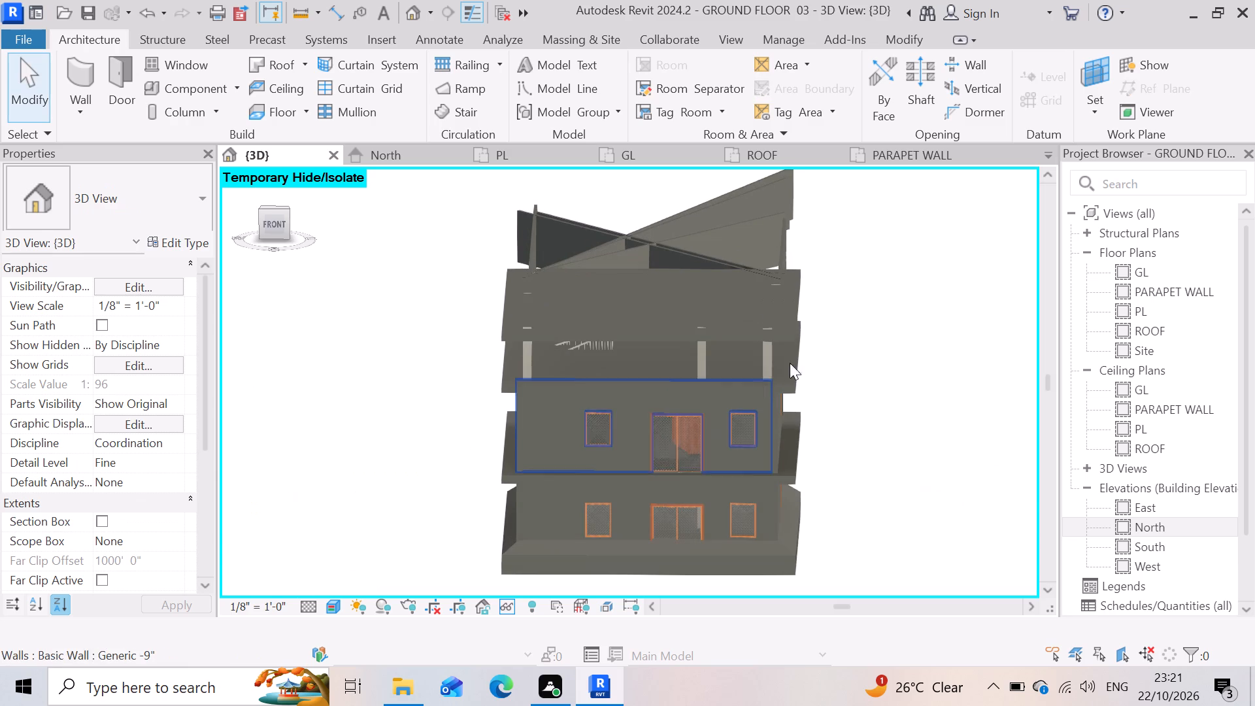
{"action": "middle_click_drag", "start_coordinate": [833, 344], "coordinate": [833, 364], "text": "shift"}
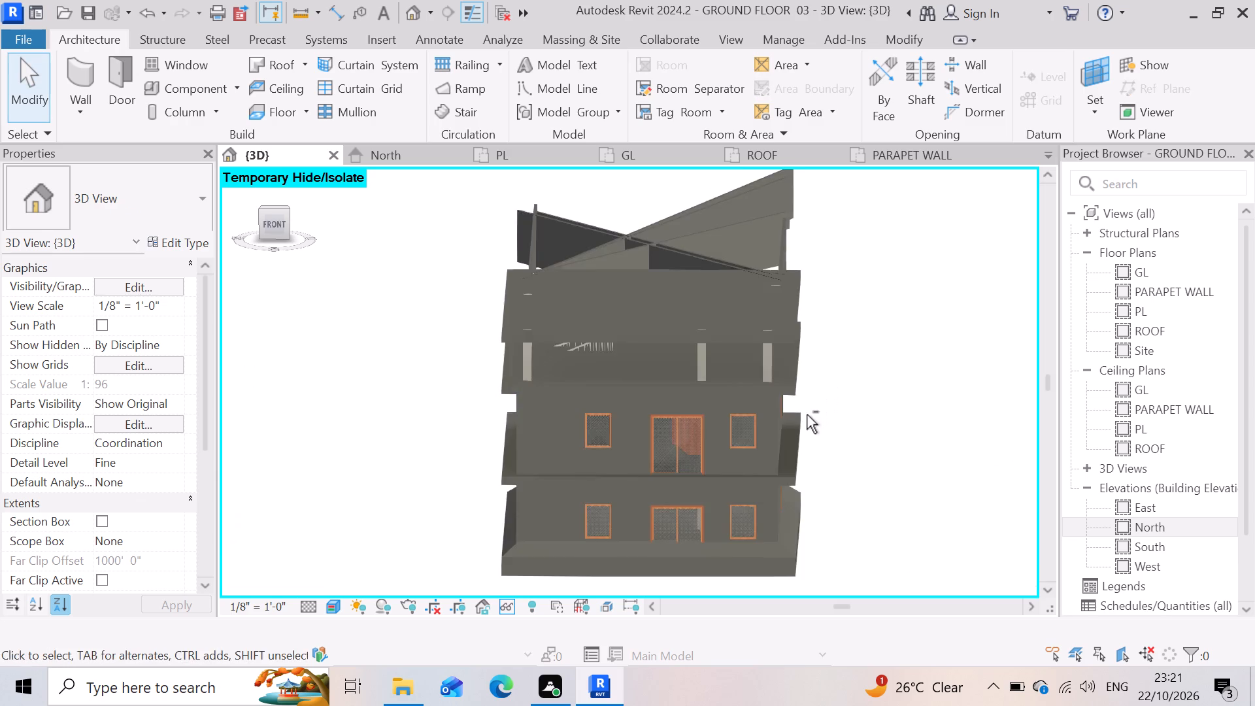
{"action": "scroll", "coordinate": [737, 462], "scroll_direction": "down", "scroll_amount": 1, "text": "shift"}
{"action": "scroll", "coordinate": [500, 299], "scroll_direction": "down", "scroll_amount": 4}
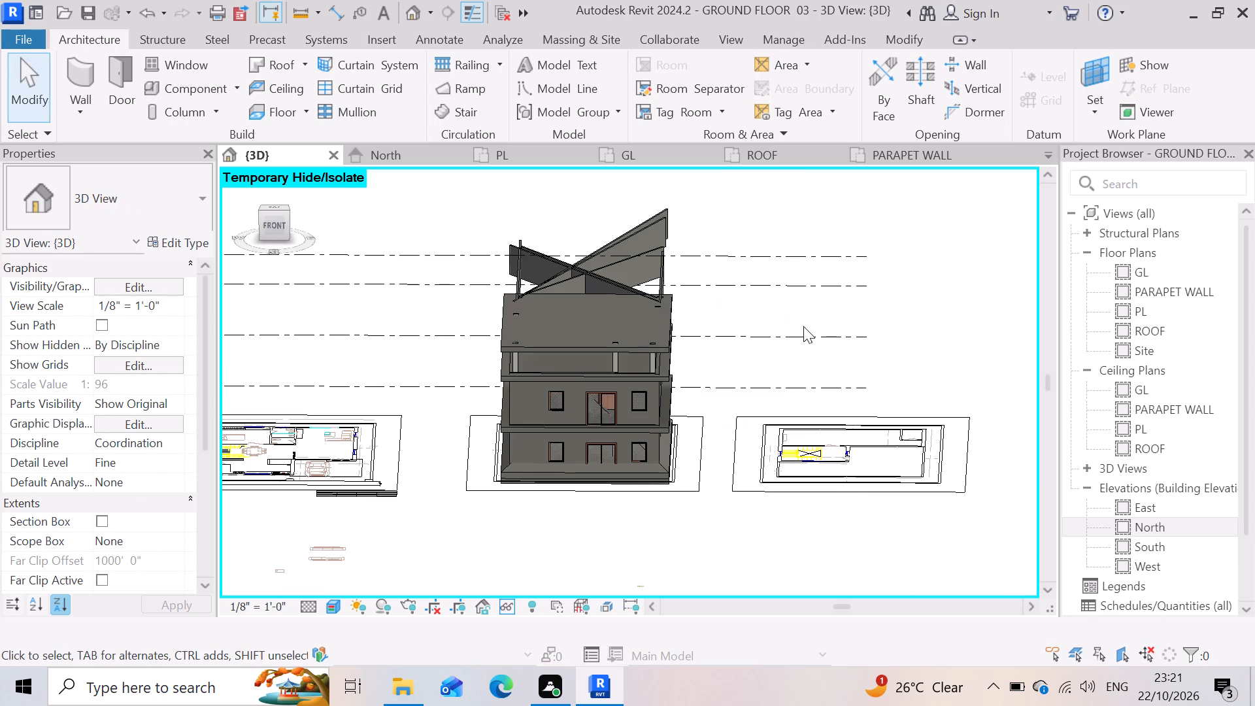
{"action": "middle_click_drag", "start_coordinate": [845, 324], "coordinate": [856, 355], "text": "shift"}
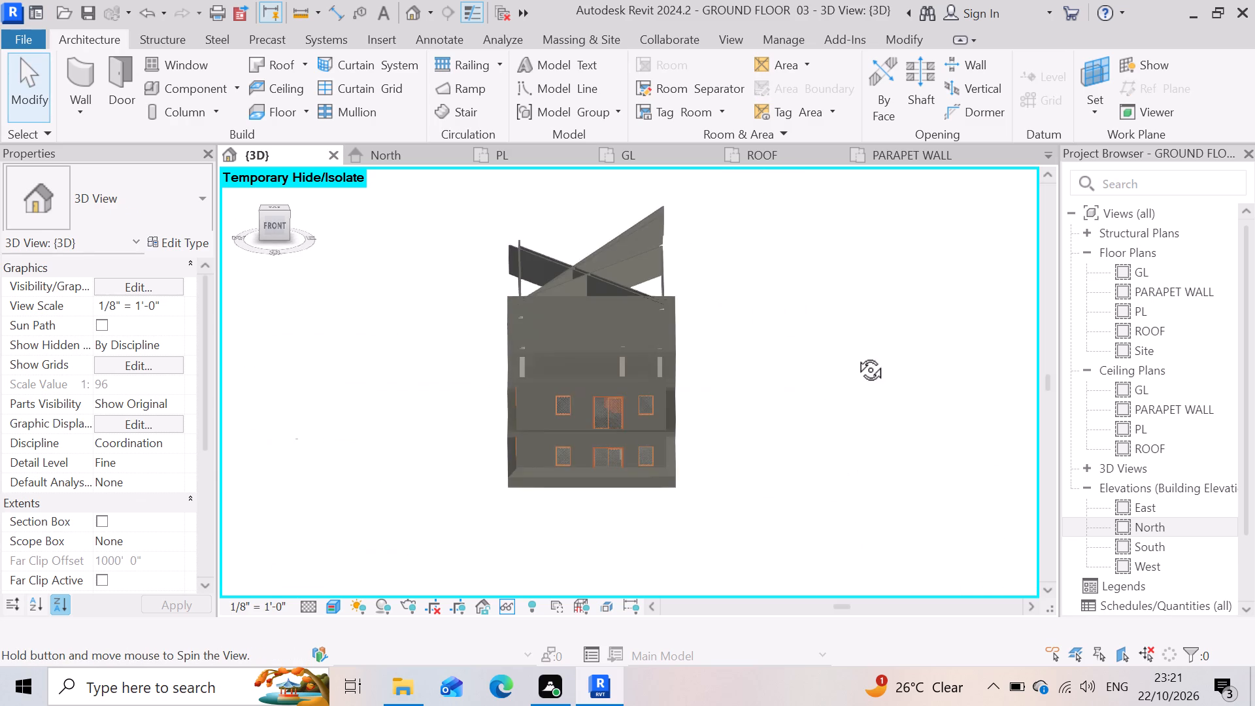
{"action": "middle_click_drag", "start_coordinate": [856, 355], "coordinate": [580, 525], "text": "shift"}
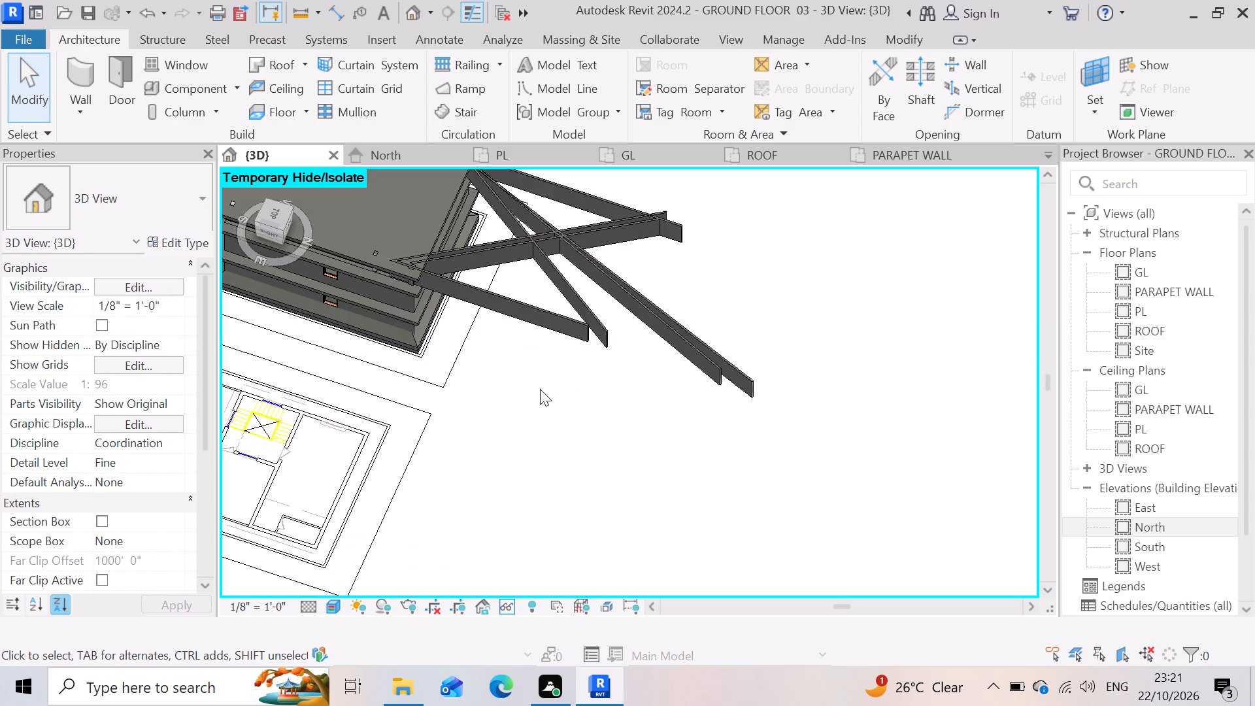
{"action": "scroll", "coordinate": [548, 378], "scroll_direction": "up", "scroll_amount": 3}
{"action": "scroll", "coordinate": [741, 551], "scroll_direction": "down", "scroll_amount": 5}
{"action": "scroll", "coordinate": [620, 380], "scroll_direction": "up", "scroll_amount": 4}
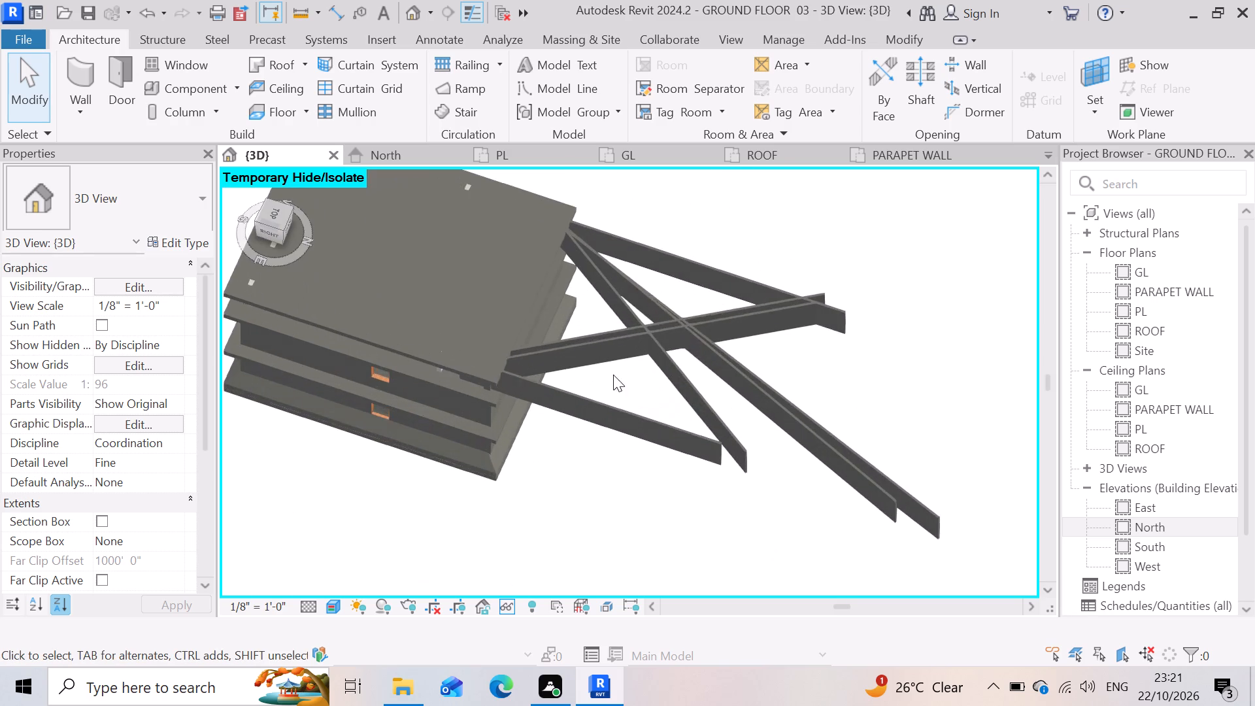
{"action": "scroll", "coordinate": [566, 356], "scroll_direction": "up", "scroll_amount": 3}
{"action": "left_click", "coordinate": [613, 449]}
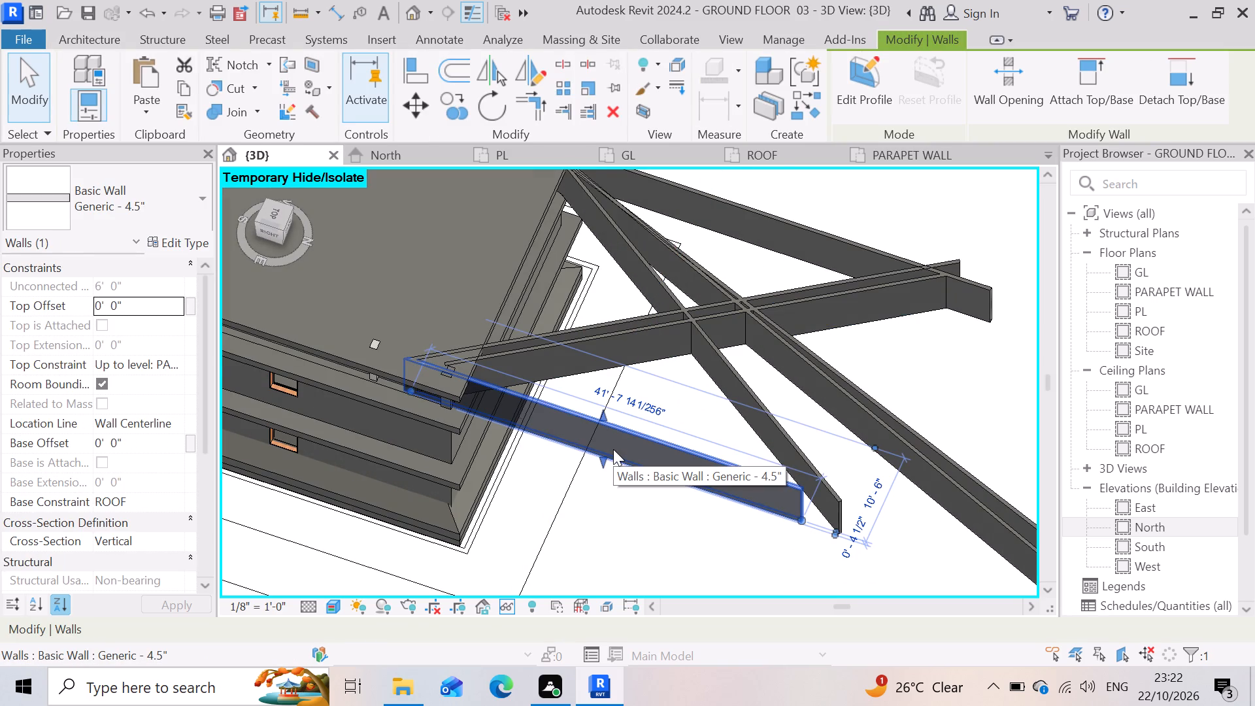
{"action": "key", "text": "Delete"}
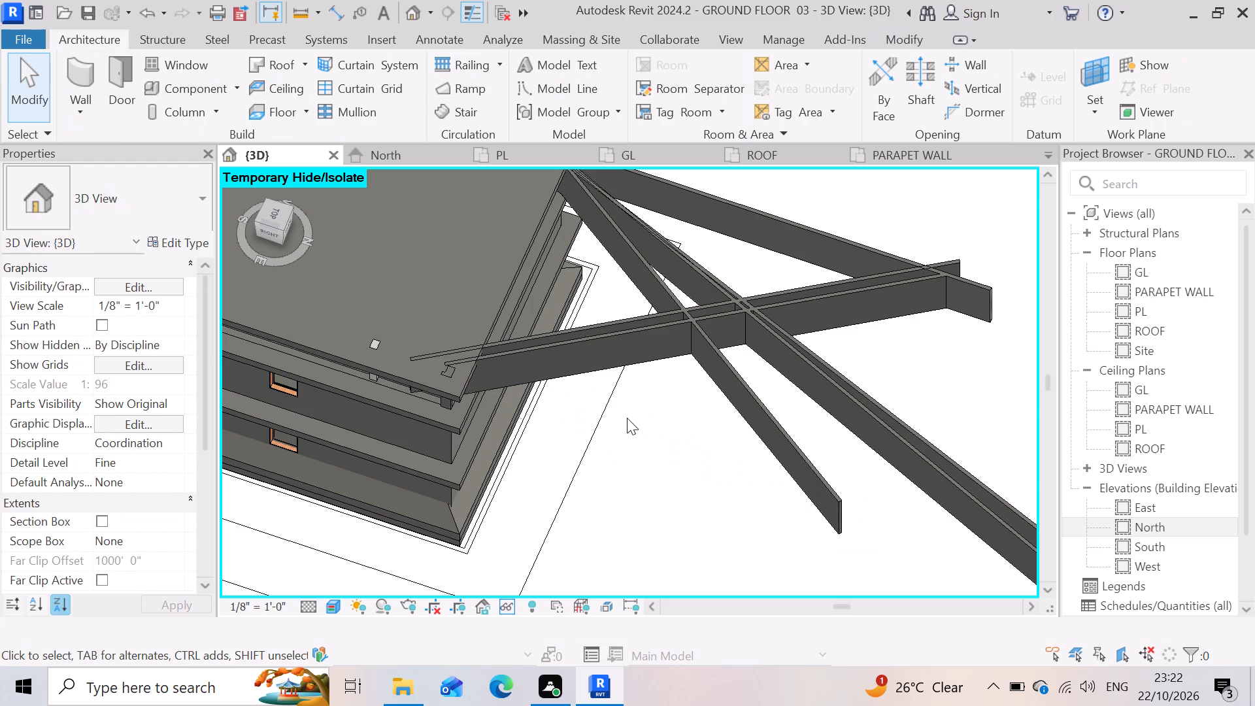
{"action": "left_click", "coordinate": [637, 360]}
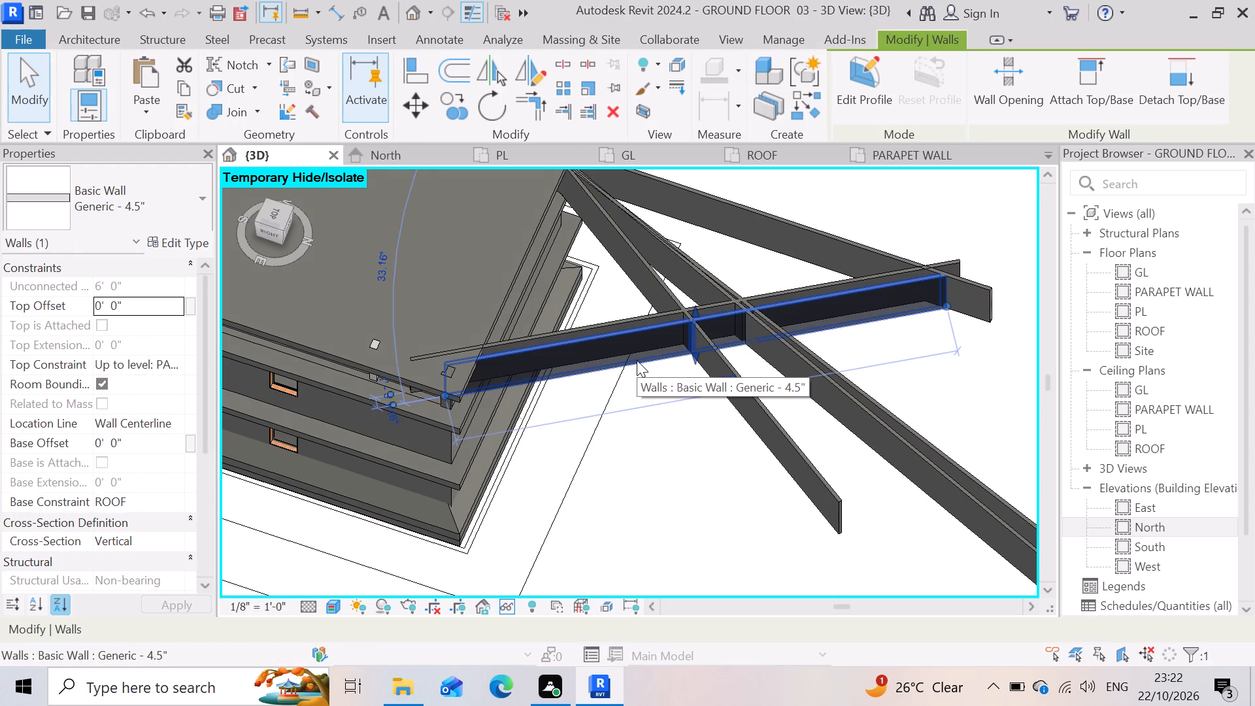
{"action": "key", "text": "Delete"}
{"action": "left_click", "coordinate": [638, 337]}
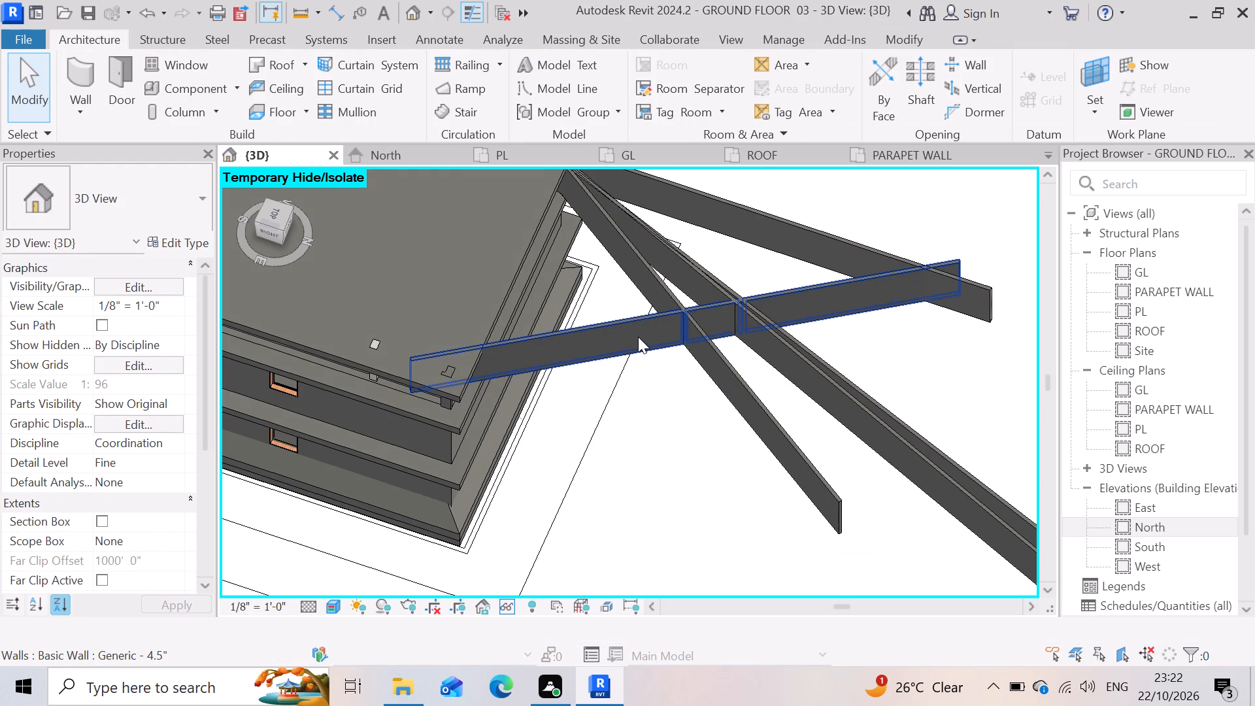
{"action": "key", "text": "Delete"}
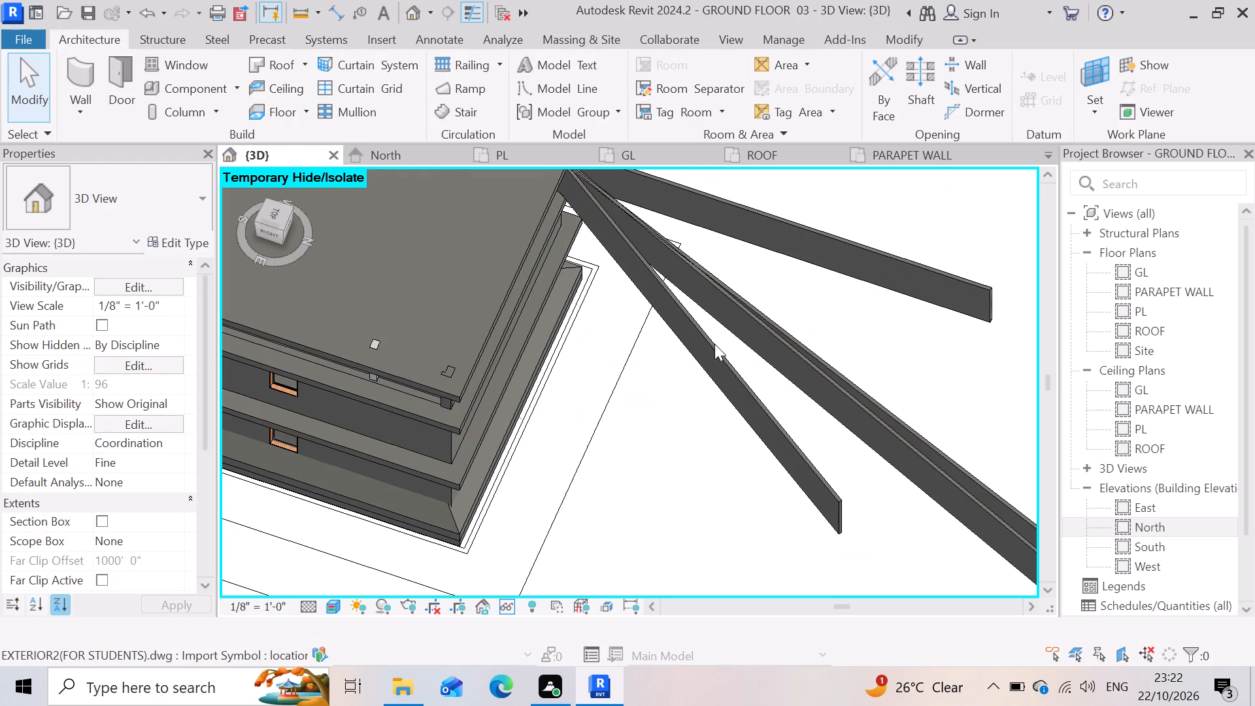
Delete the remaining Generic - 4.5" walls at ROOF level: the three diagonals about 51', 71' and 82' long and the longer side wall.
{"action": "left_click", "coordinate": [731, 380]}
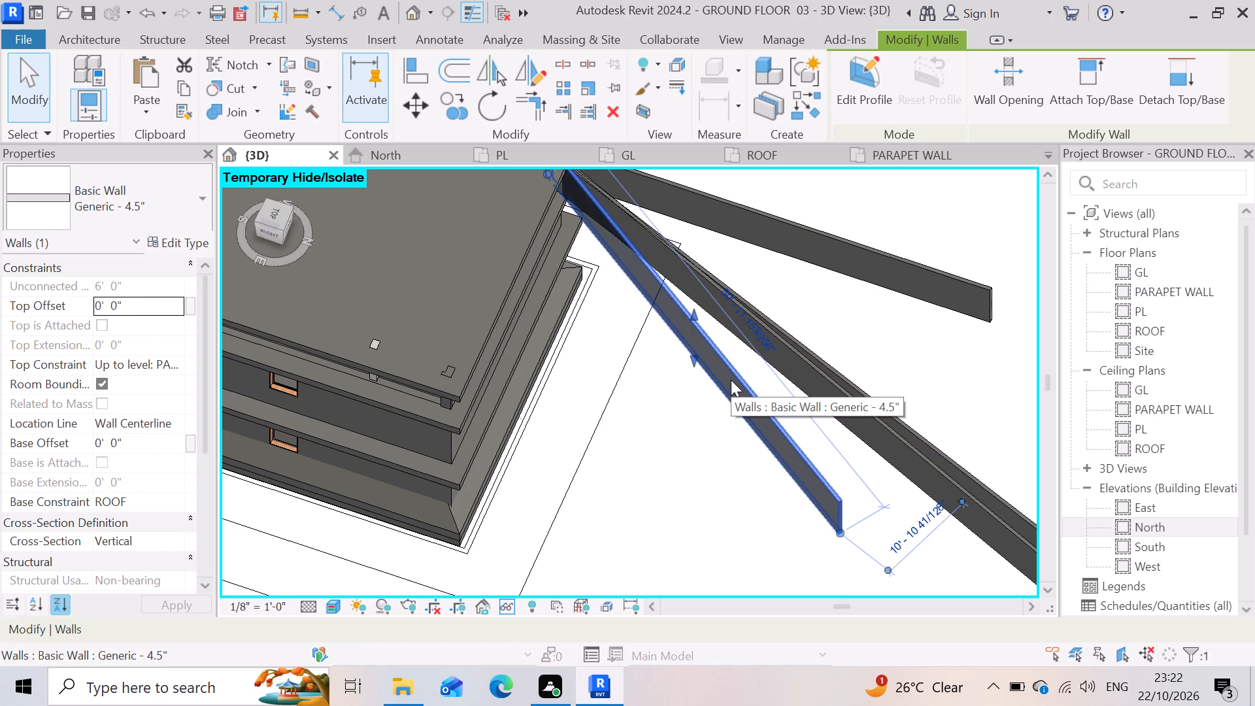
{"action": "key", "text": "Delete"}
{"action": "left_click", "coordinate": [761, 352]}
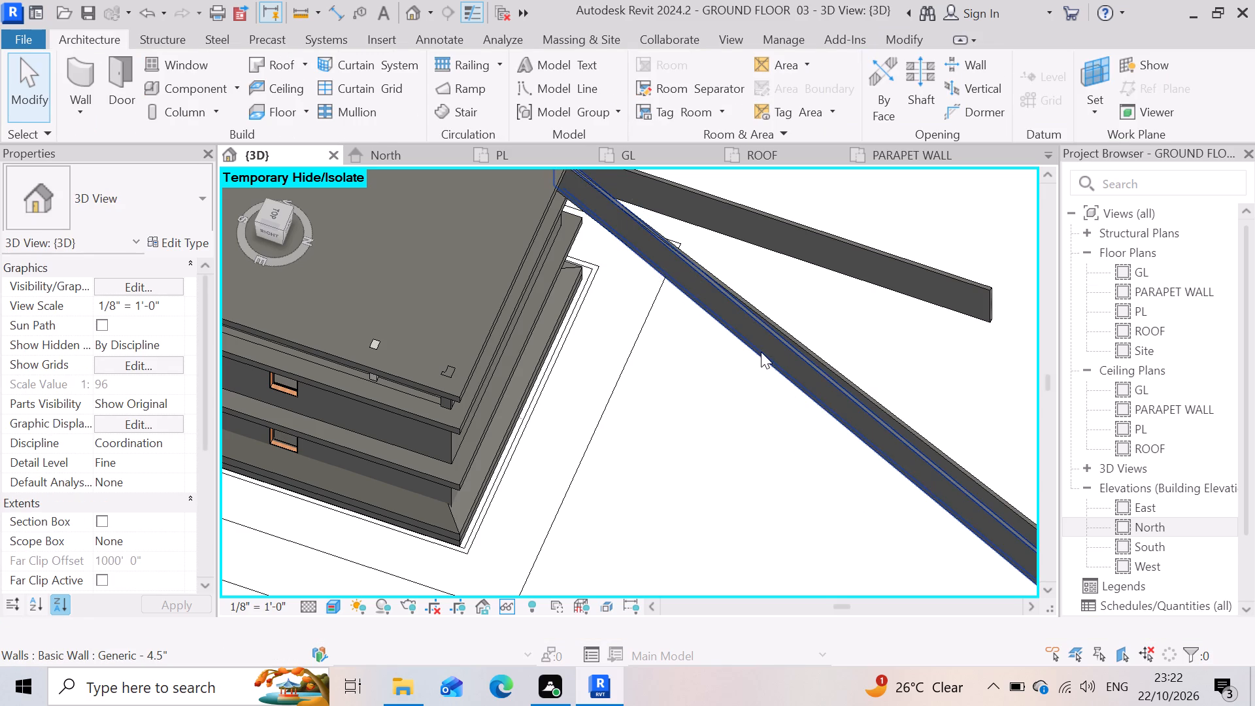
{"action": "key", "text": "Delete"}
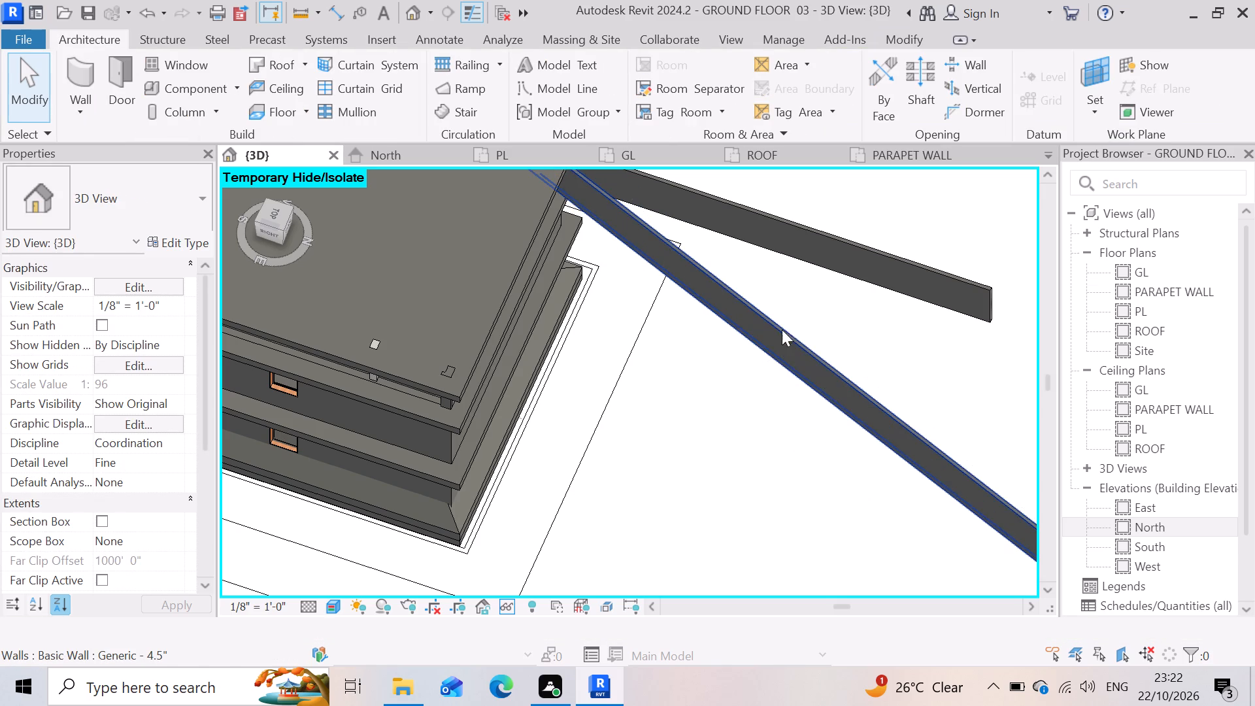
{"action": "left_click", "coordinate": [788, 356]}
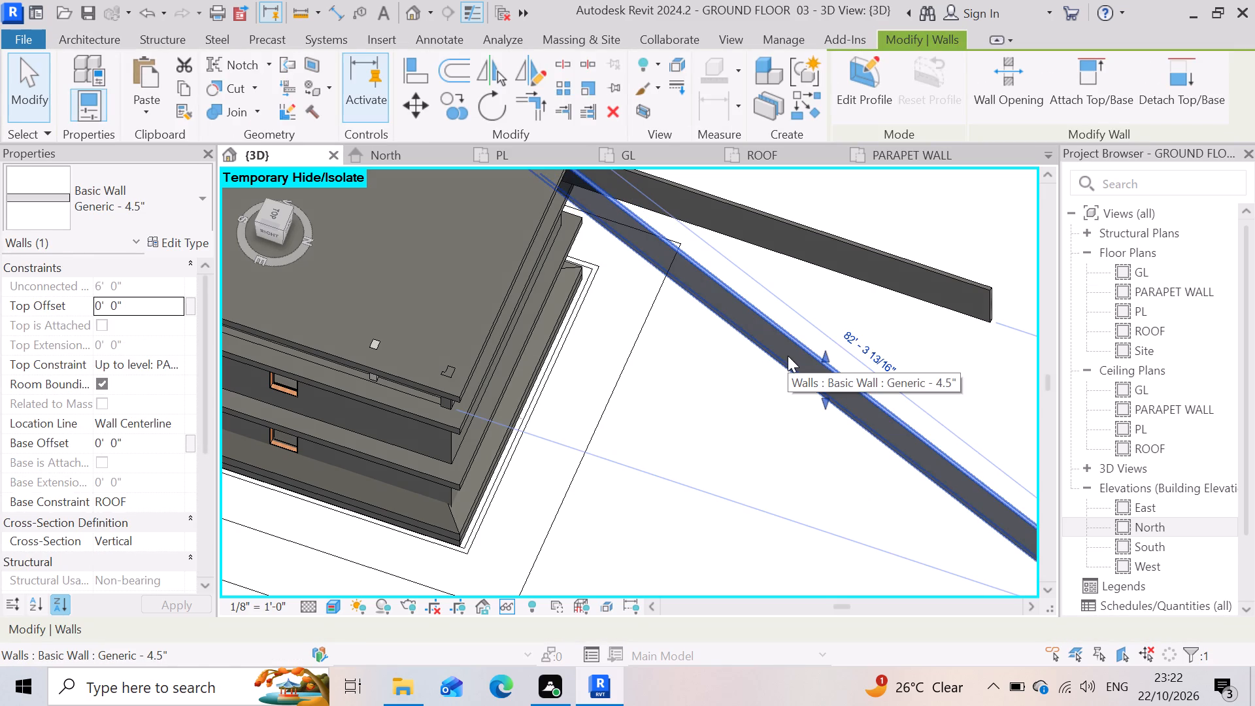
{"action": "key", "text": "Delete"}
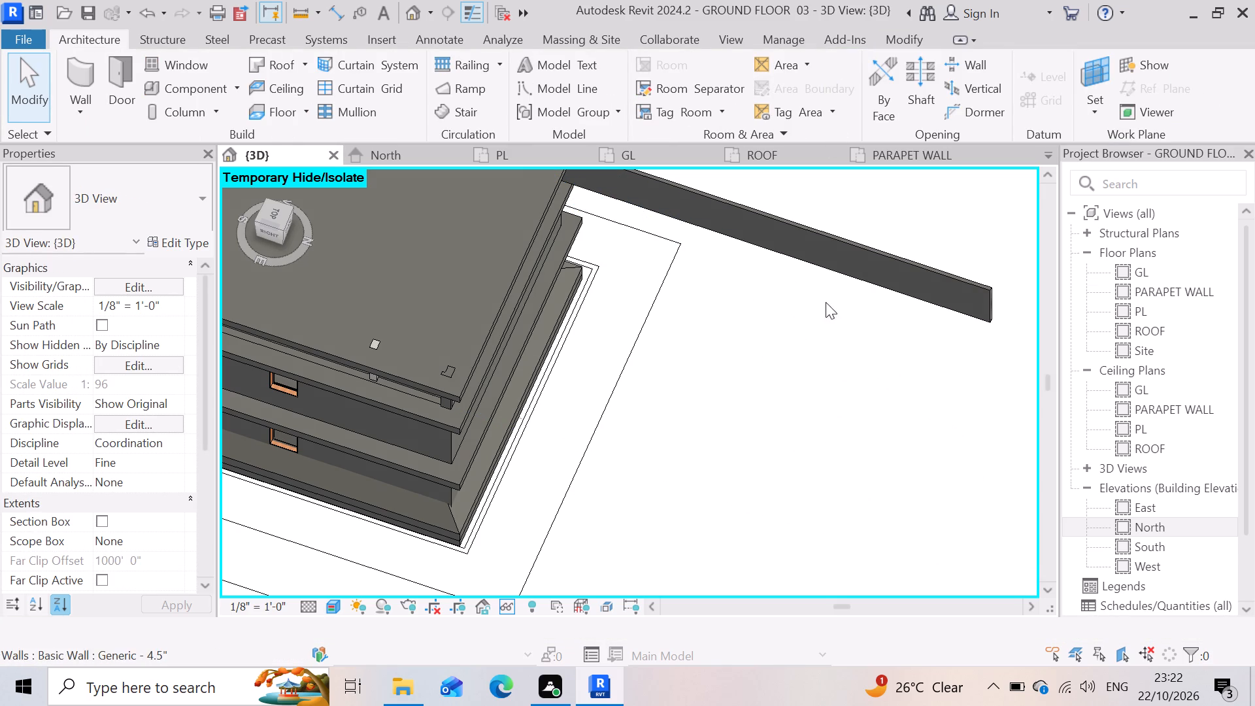
{"action": "left_click", "coordinate": [835, 262]}
{"action": "scroll", "coordinate": [835, 392], "scroll_direction": "down", "scroll_amount": 8}
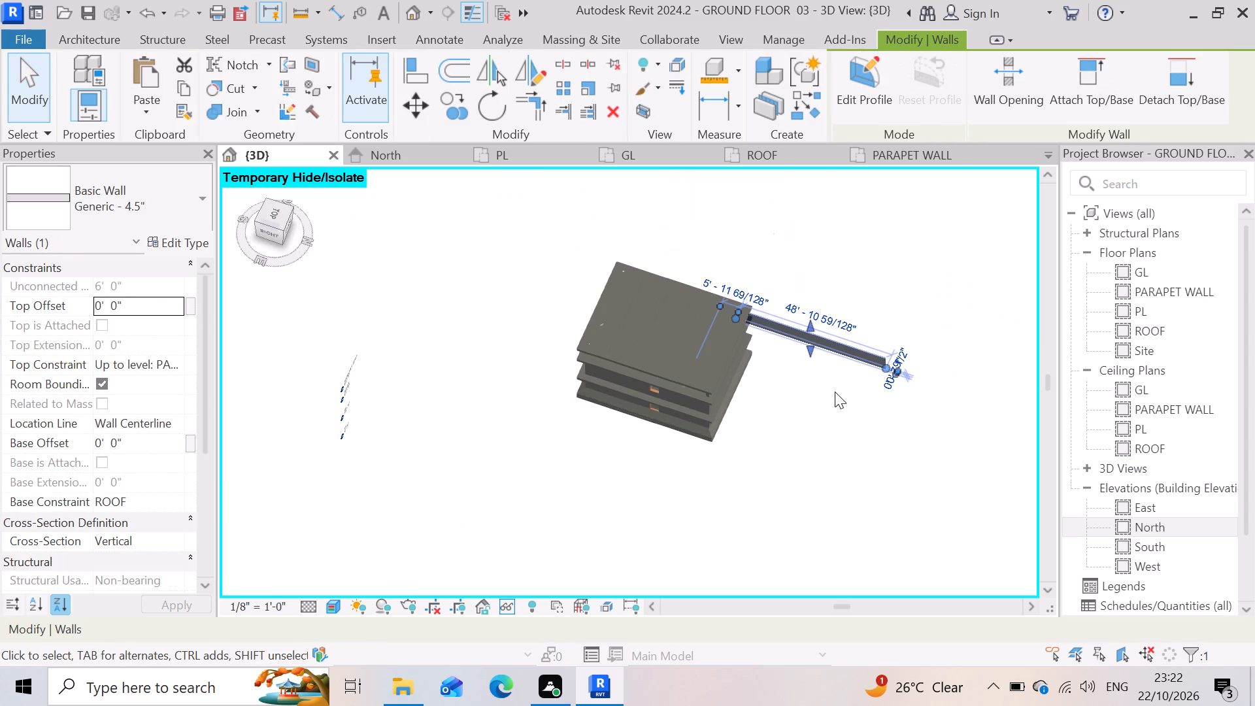
{"action": "key", "text": "Delete"}
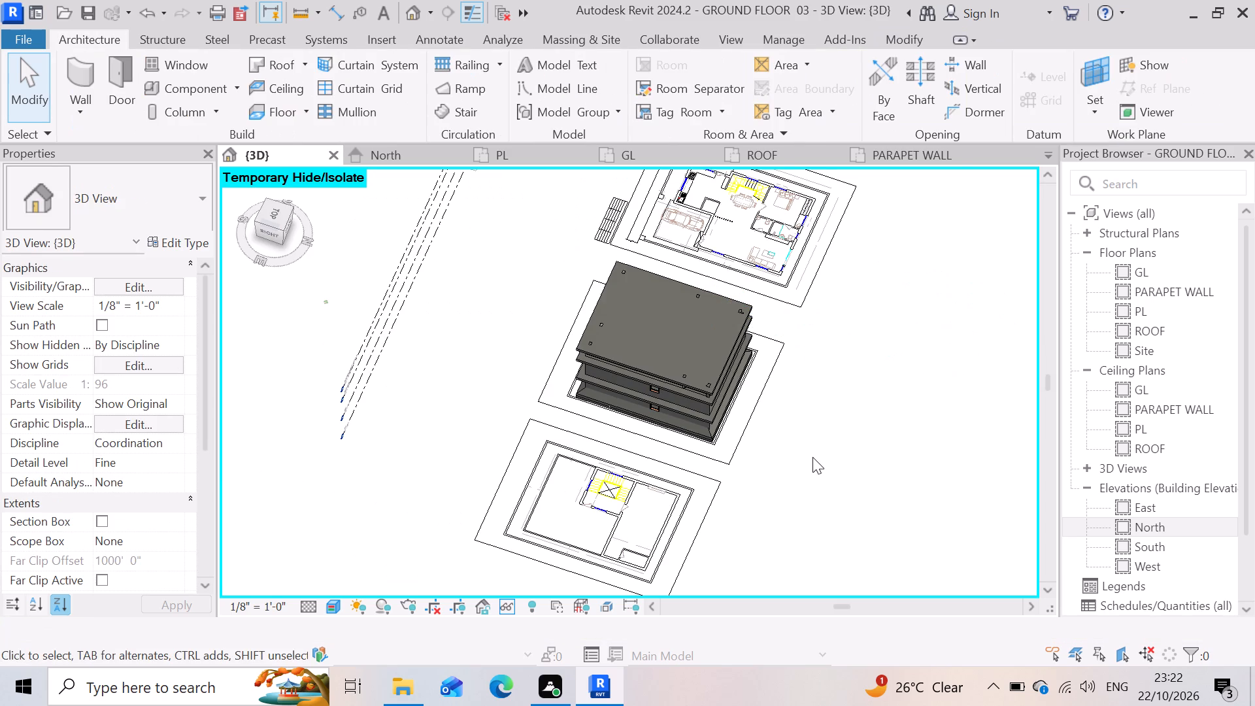
{"action": "scroll", "coordinate": [474, 410], "scroll_direction": "up", "scroll_amount": 3}
{"action": "scroll", "coordinate": [551, 413], "scroll_direction": "down", "scroll_amount": 3}
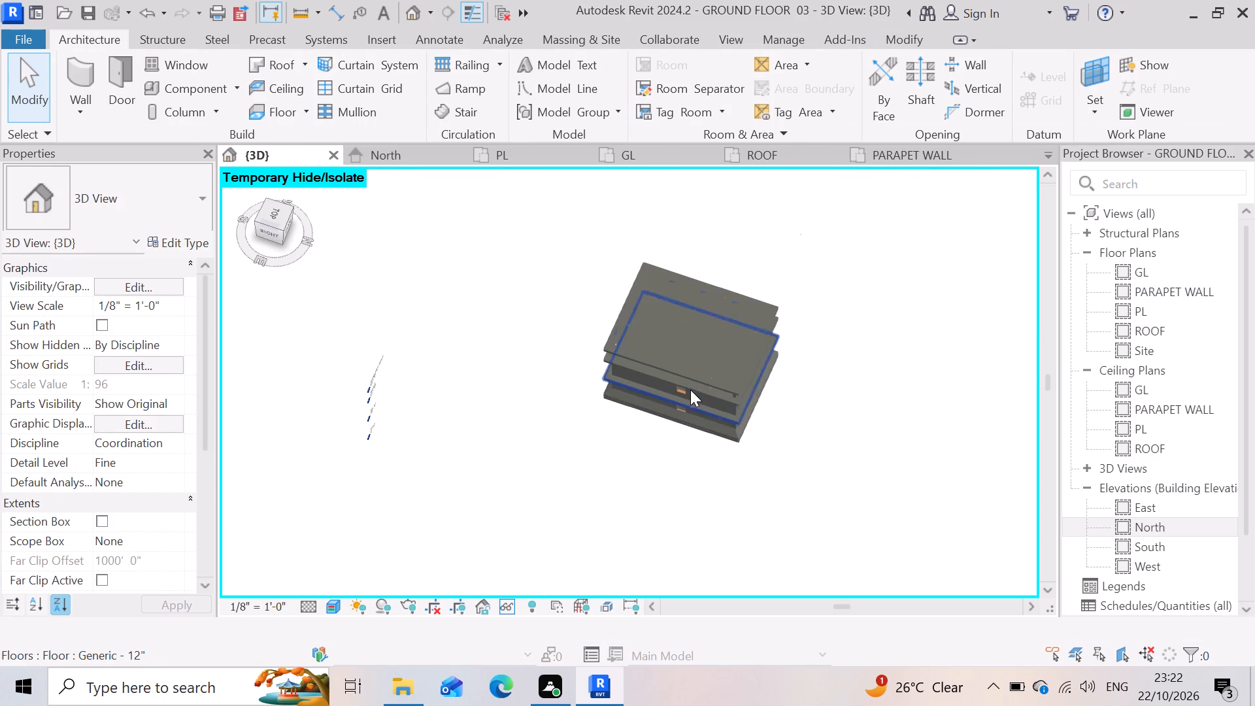
Reset the temporary hide/isolate in the 3D view to bring back the hidden hip roof.
{"action": "scroll", "coordinate": [692, 384], "scroll_direction": "up", "scroll_amount": 7}
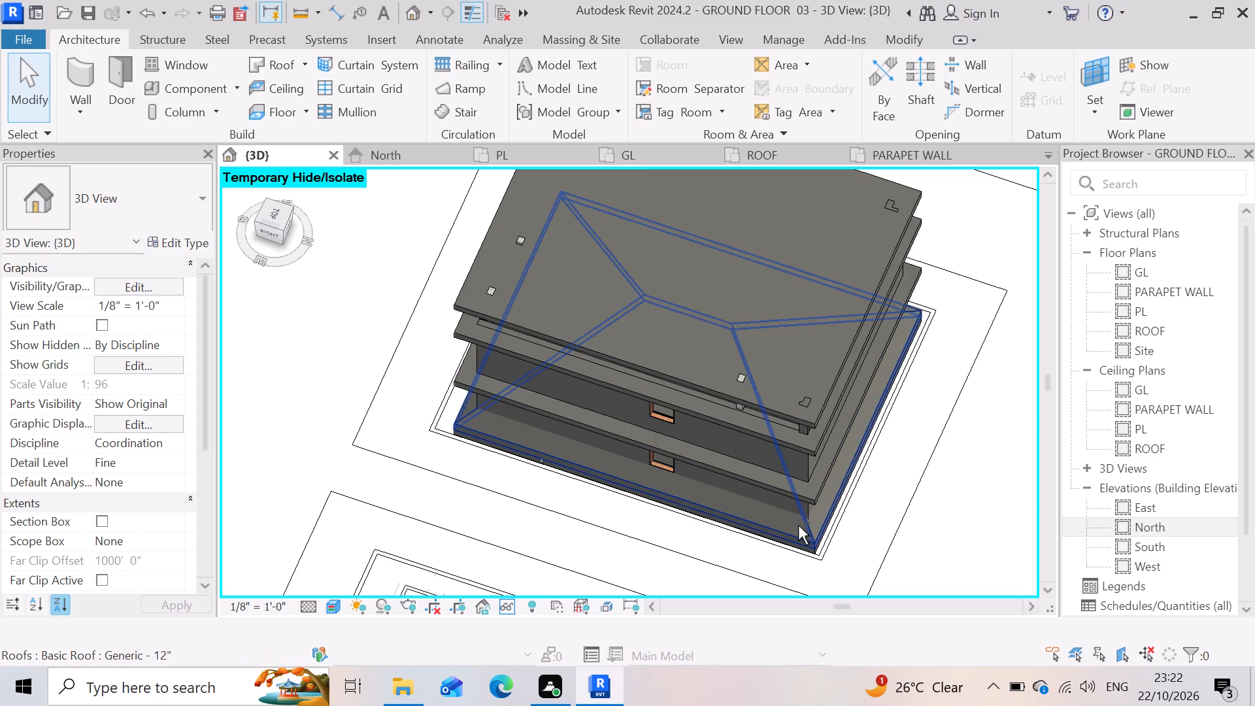
{"action": "middle_click_drag", "start_coordinate": [800, 516], "coordinate": [850, 312], "text": "shift"}
{"action": "scroll", "coordinate": [727, 386], "scroll_direction": "down", "scroll_amount": 3}
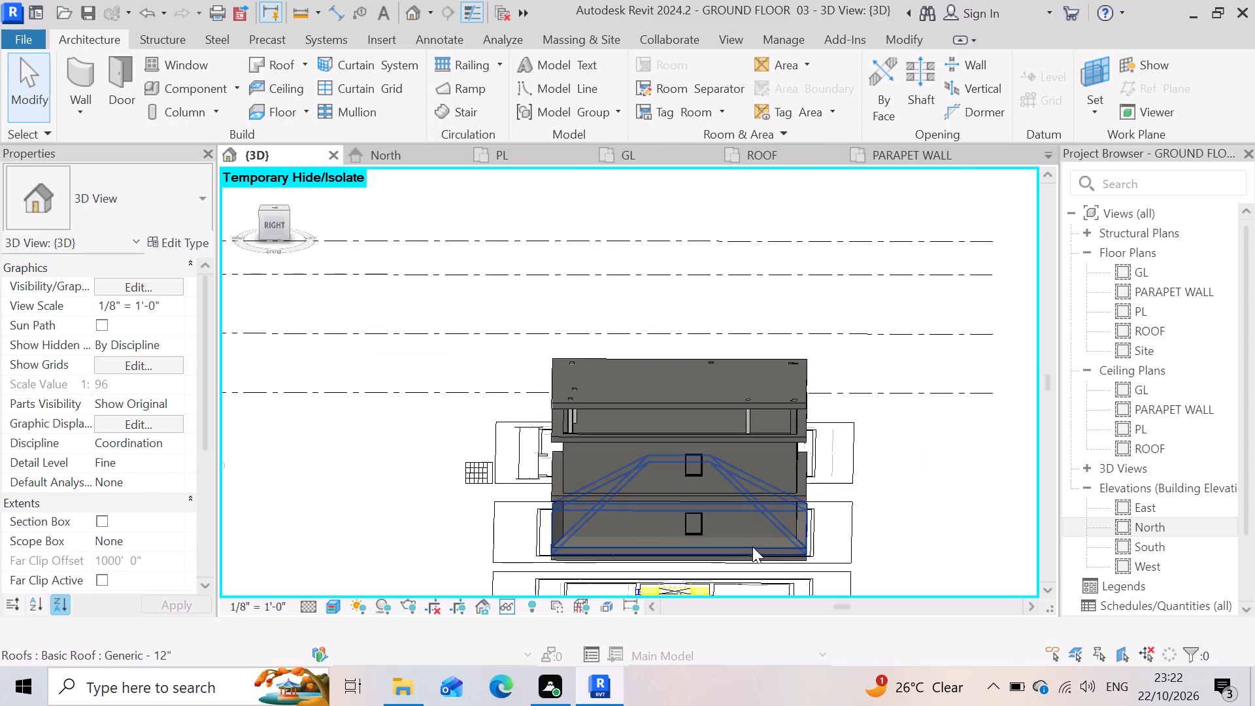
{"action": "type", "text": "HR"}
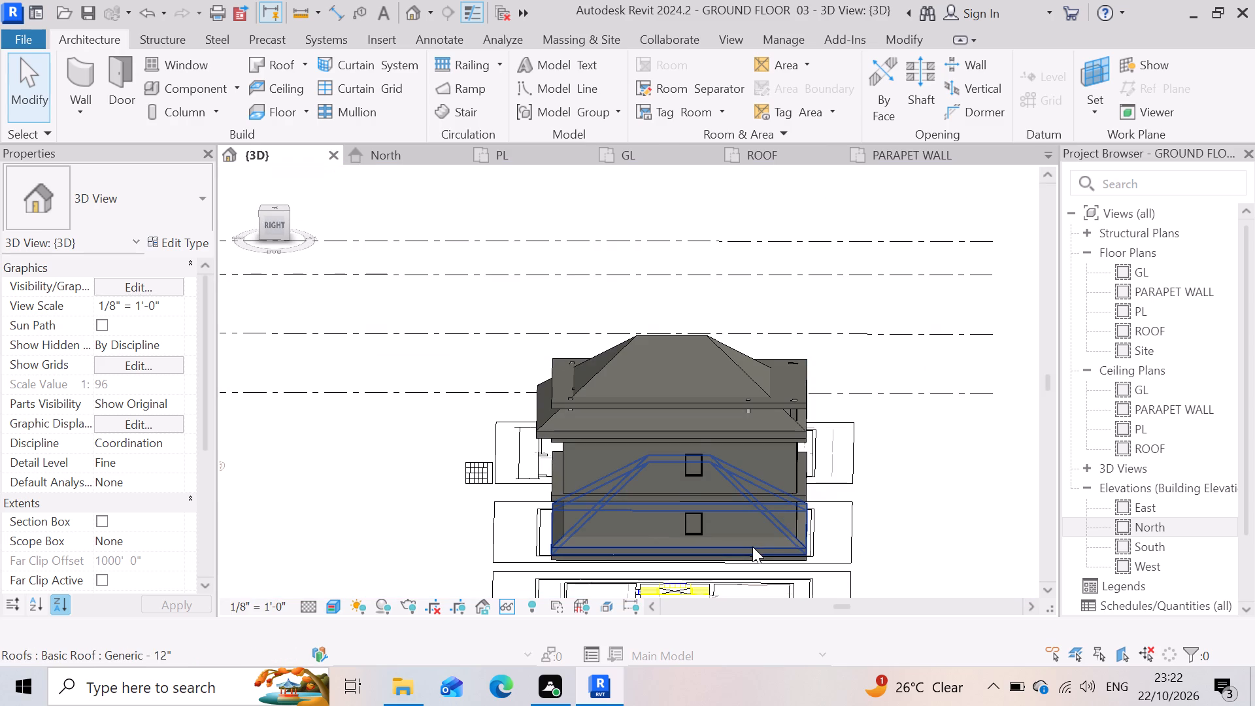
Draw two diagonal Generic - 4.5" walls across the hip roof, about 37'-7" and 66' long, from ROOF up to PARAPET WALL.
{"action": "scroll", "coordinate": [690, 409], "scroll_direction": "up", "scroll_amount": 8}
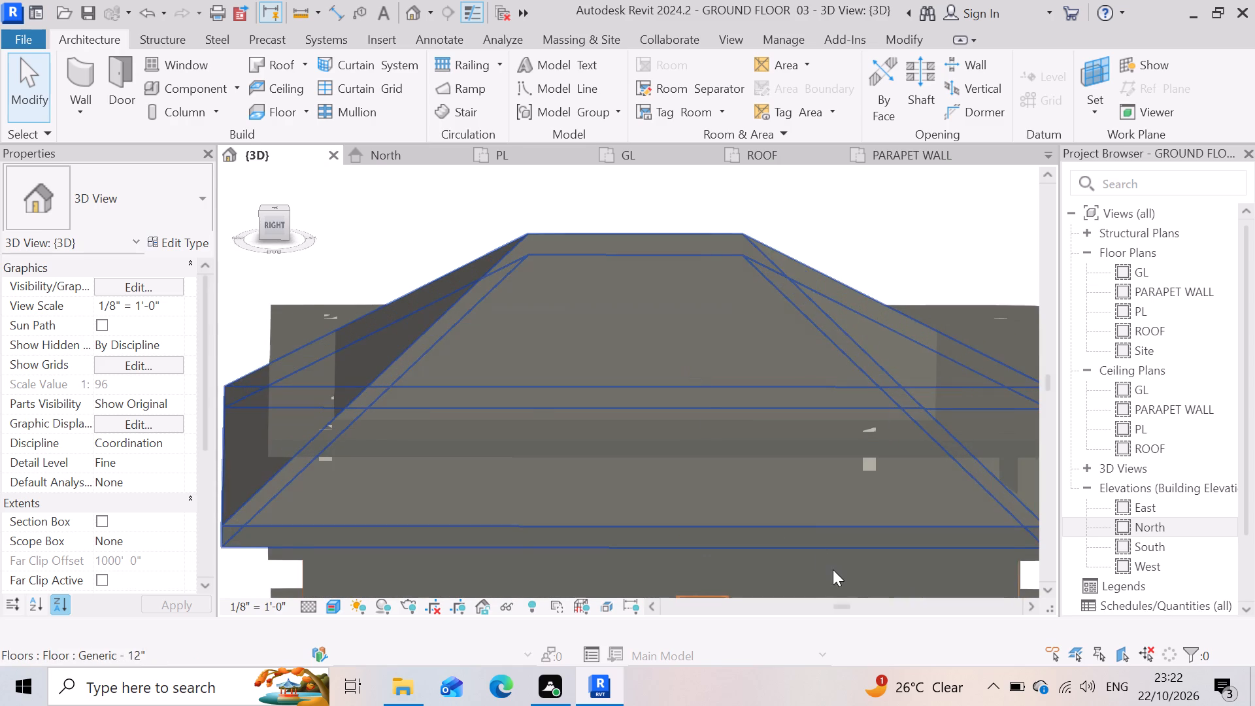
{"action": "scroll", "coordinate": [773, 514], "scroll_direction": "down", "scroll_amount": 3}
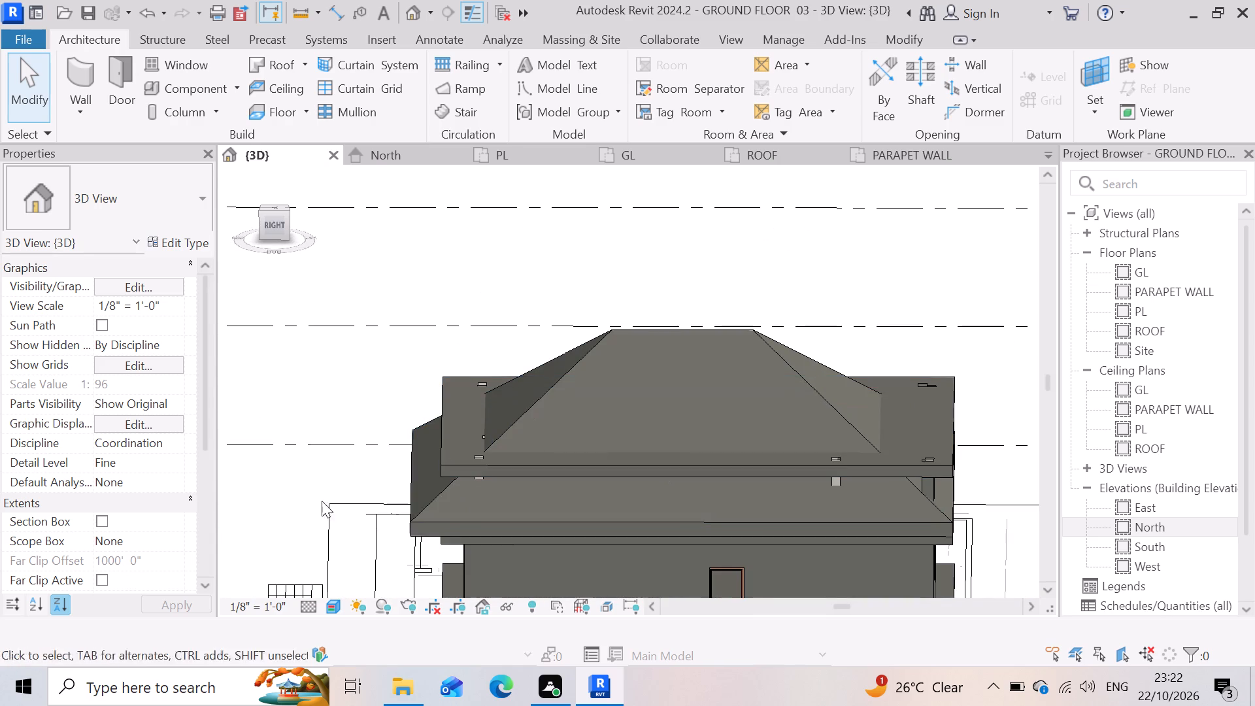
{"action": "scroll", "coordinate": [358, 482], "scroll_direction": "up", "scroll_amount": 4}
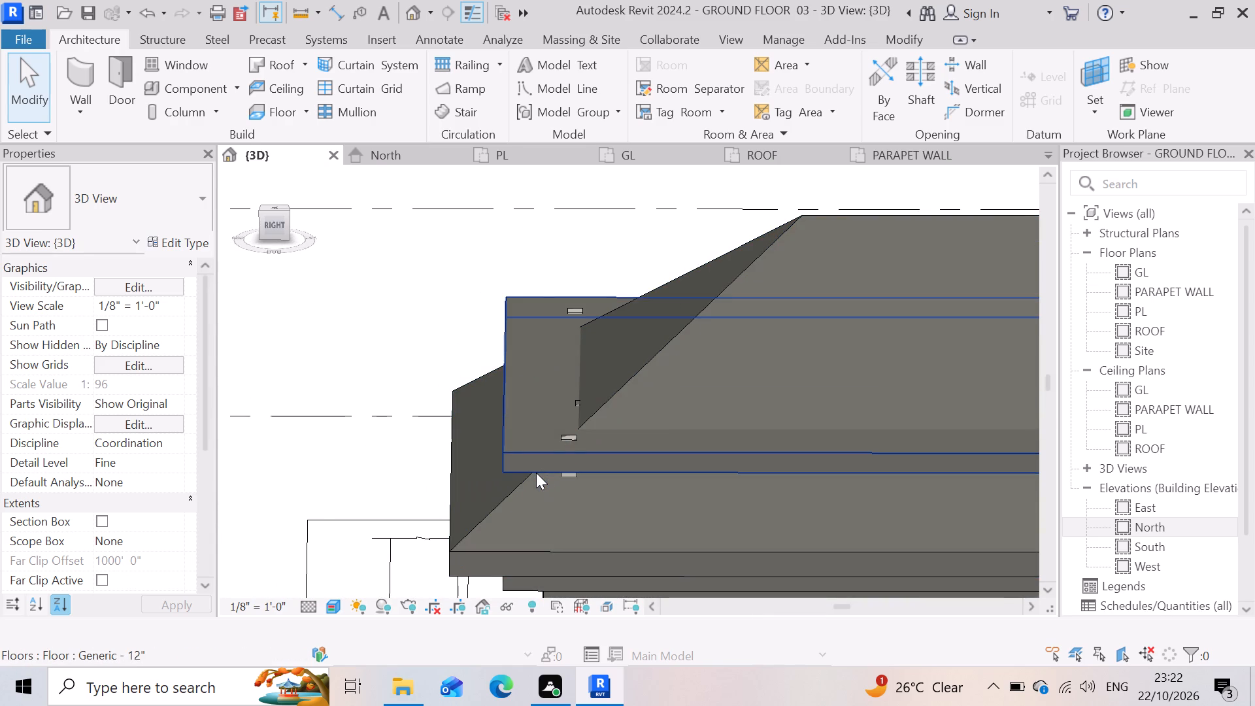
{"action": "scroll", "coordinate": [305, 498], "scroll_direction": "down", "scroll_amount": 2}
{"action": "scroll", "coordinate": [359, 492], "scroll_direction": "down", "scroll_amount": 3}
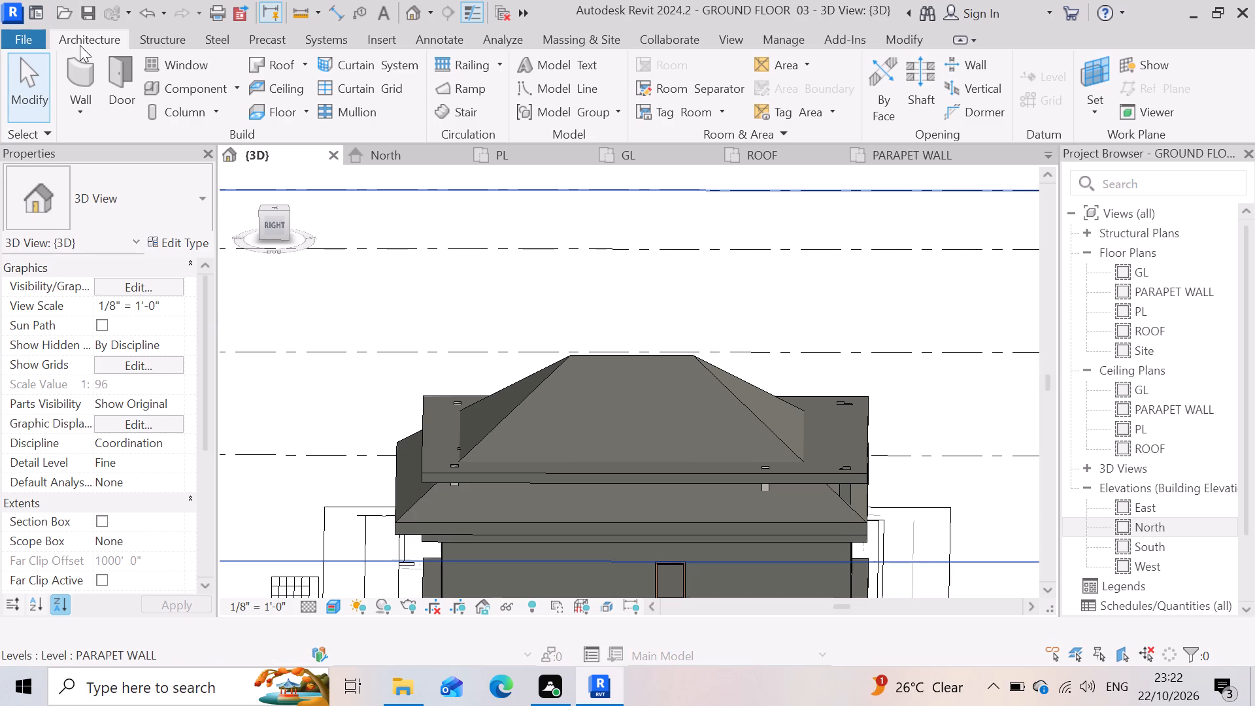
{"action": "left_click", "coordinate": [81, 63]}
{"action": "scroll", "coordinate": [582, 440], "scroll_direction": "up", "scroll_amount": 3}
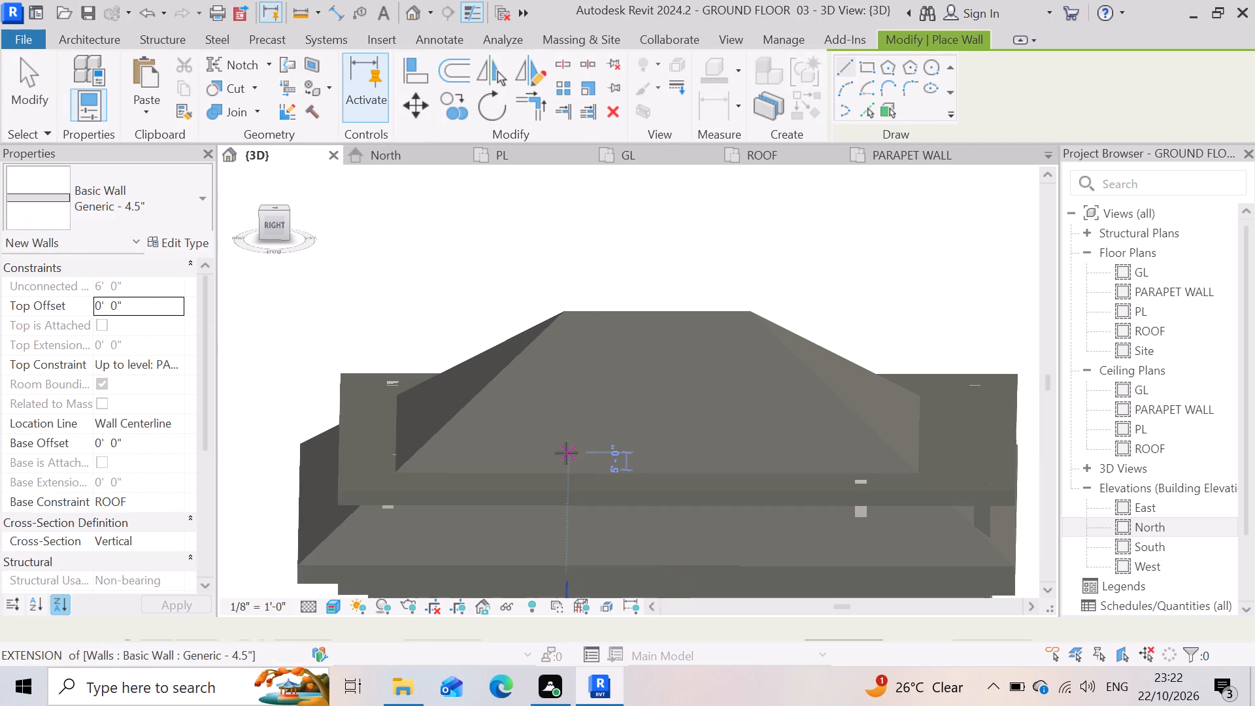
{"action": "left_click", "coordinate": [576, 365]}
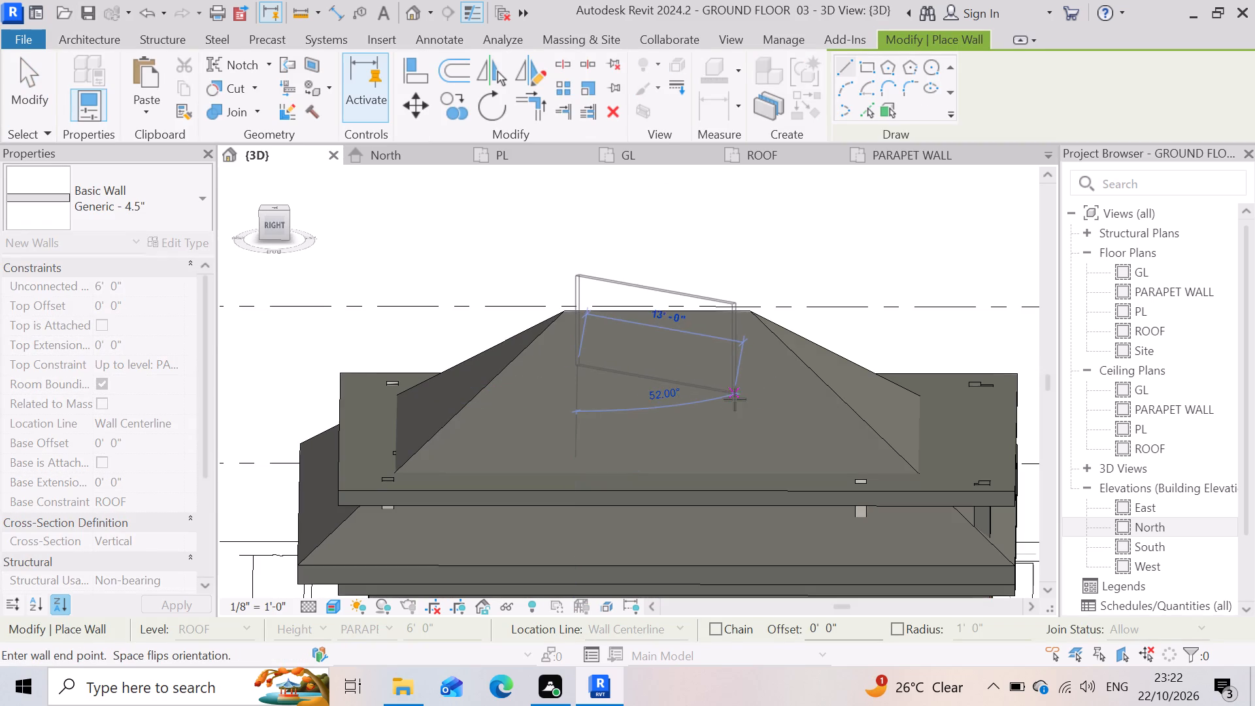
{"action": "left_click", "coordinate": [922, 469]}
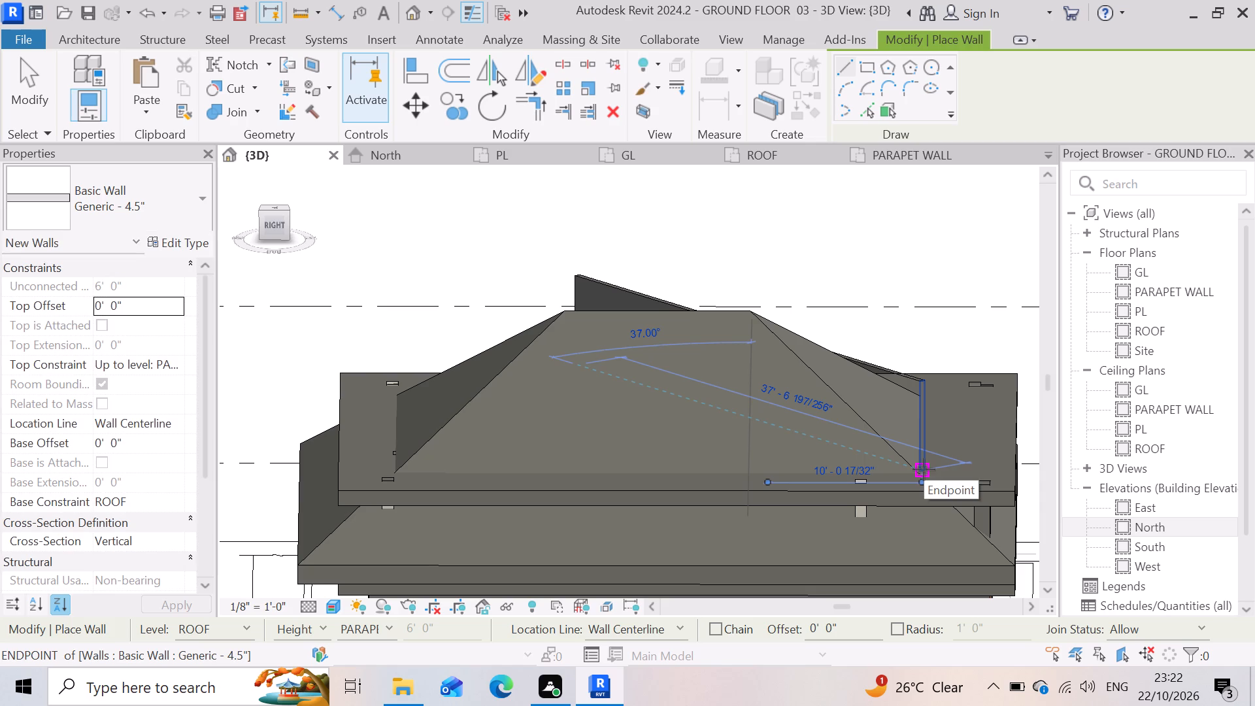
{"action": "left_click", "coordinate": [565, 309]}
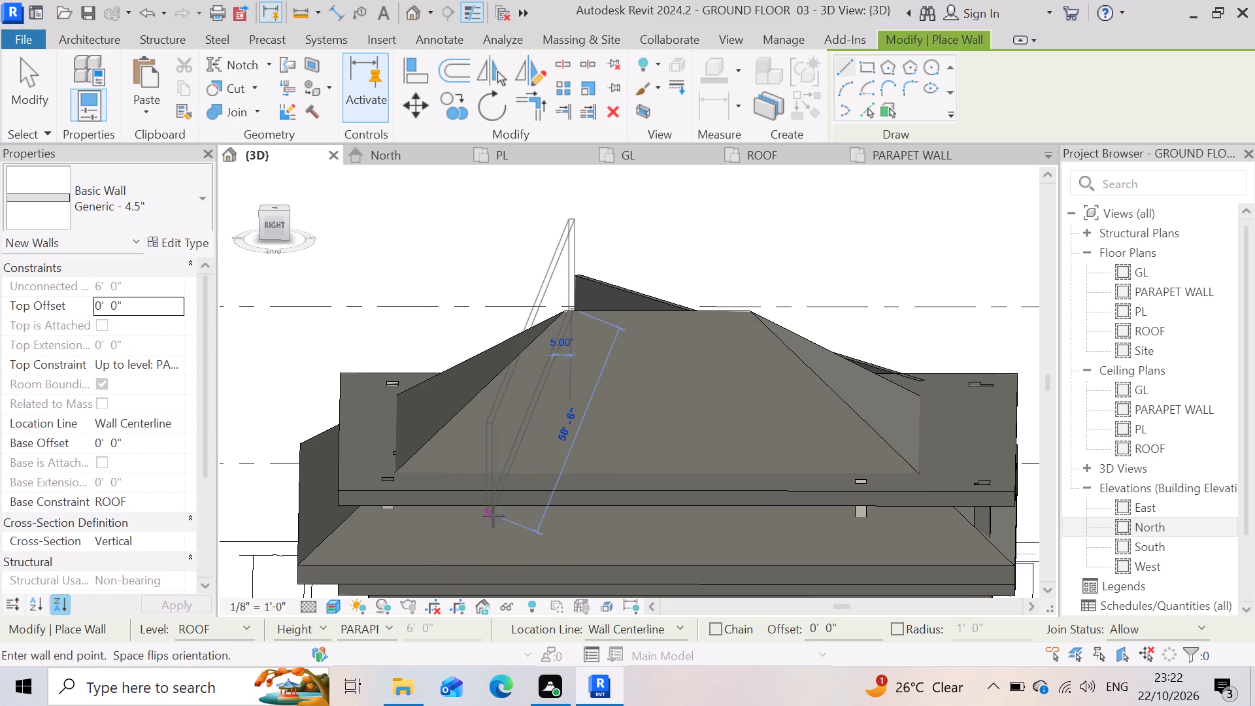
{"action": "left_click", "coordinate": [480, 539]}
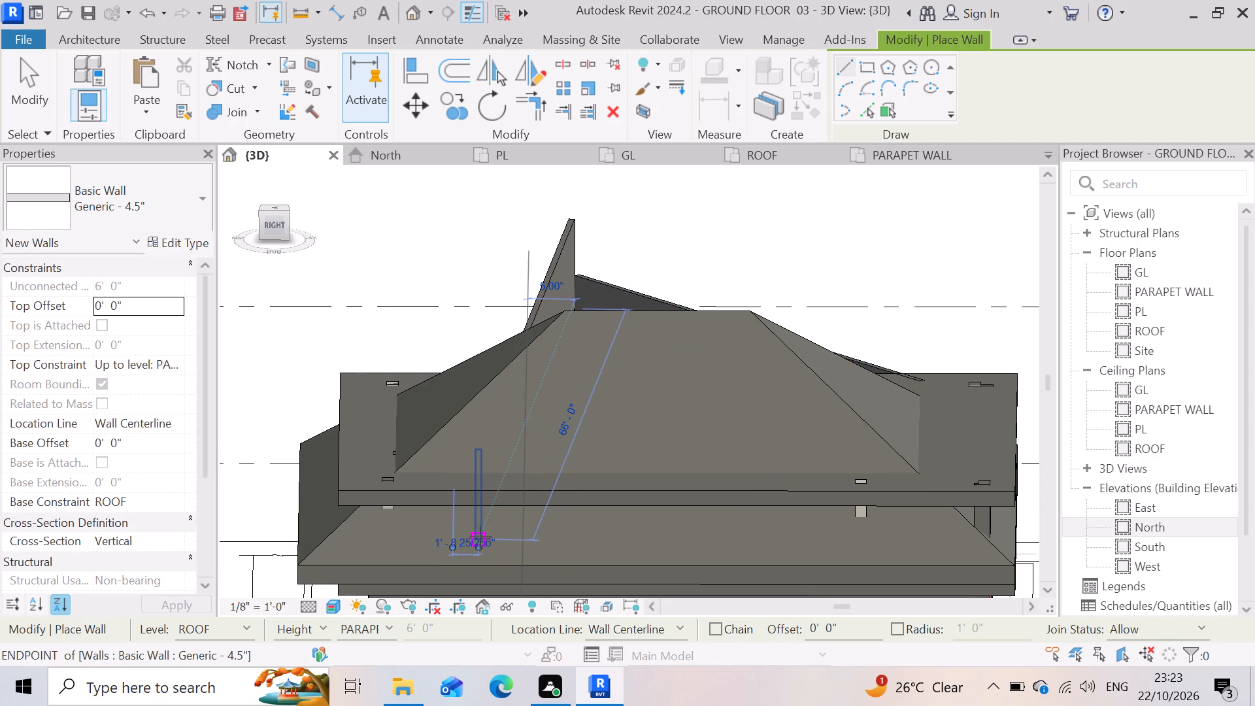
Draw two more Generic - 4.5" walls at ROOF level, one about 43'-6" near the ridge's middle and a diagonal about 41' long.
{"action": "left_click_drag", "start_coordinate": [699, 296], "coordinate": [699, 305]}
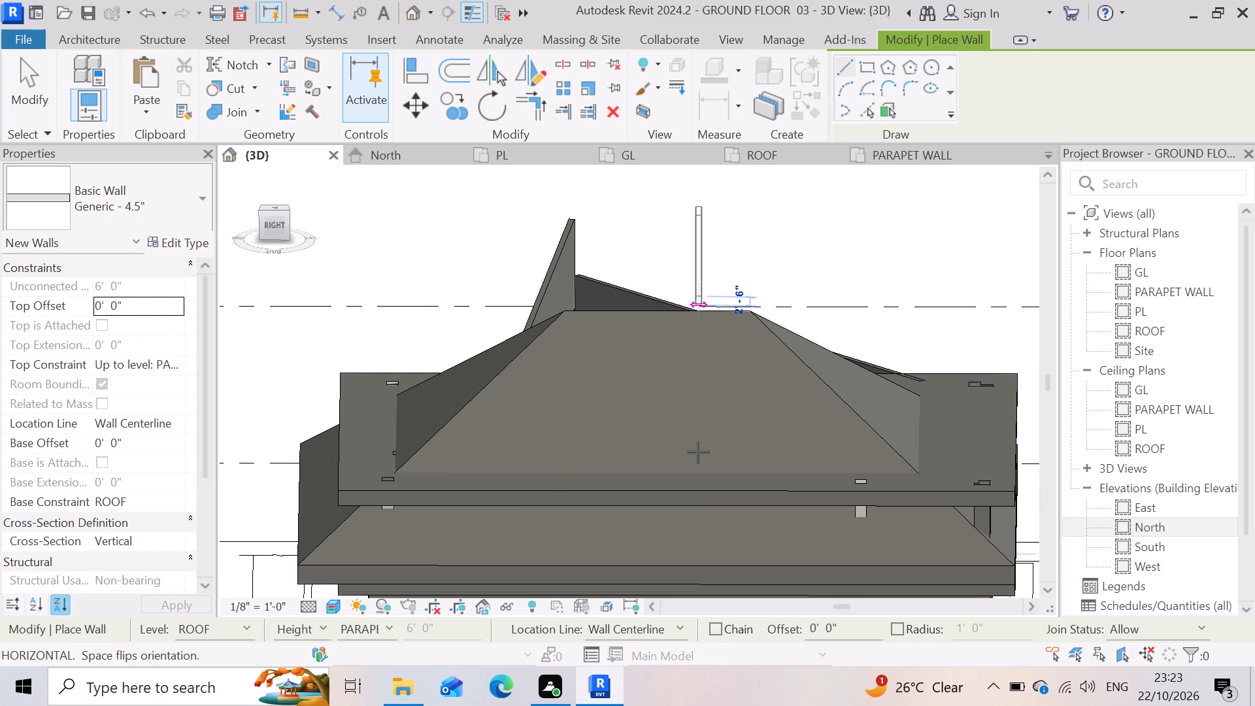
{"action": "left_click", "coordinate": [686, 601]}
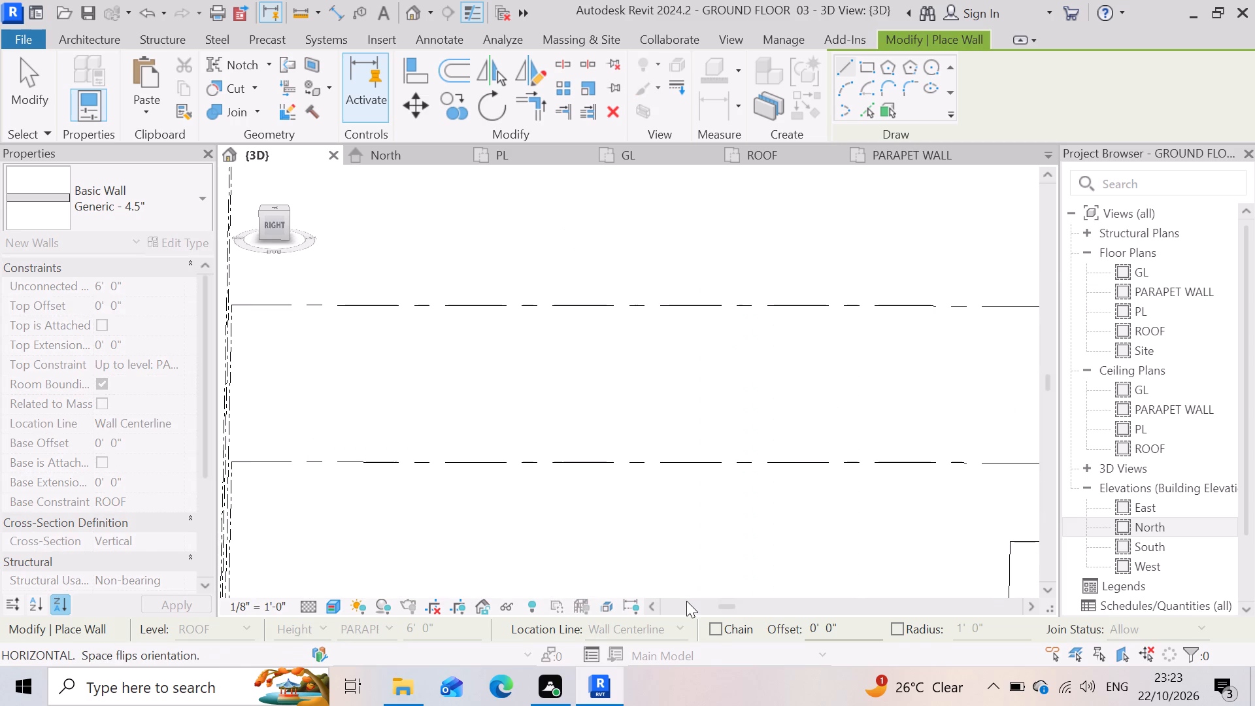
{"action": "scroll", "coordinate": [808, 459], "scroll_direction": "down", "scroll_amount": 3}
{"action": "scroll", "coordinate": [643, 432], "scroll_direction": "down", "scroll_amount": 8}
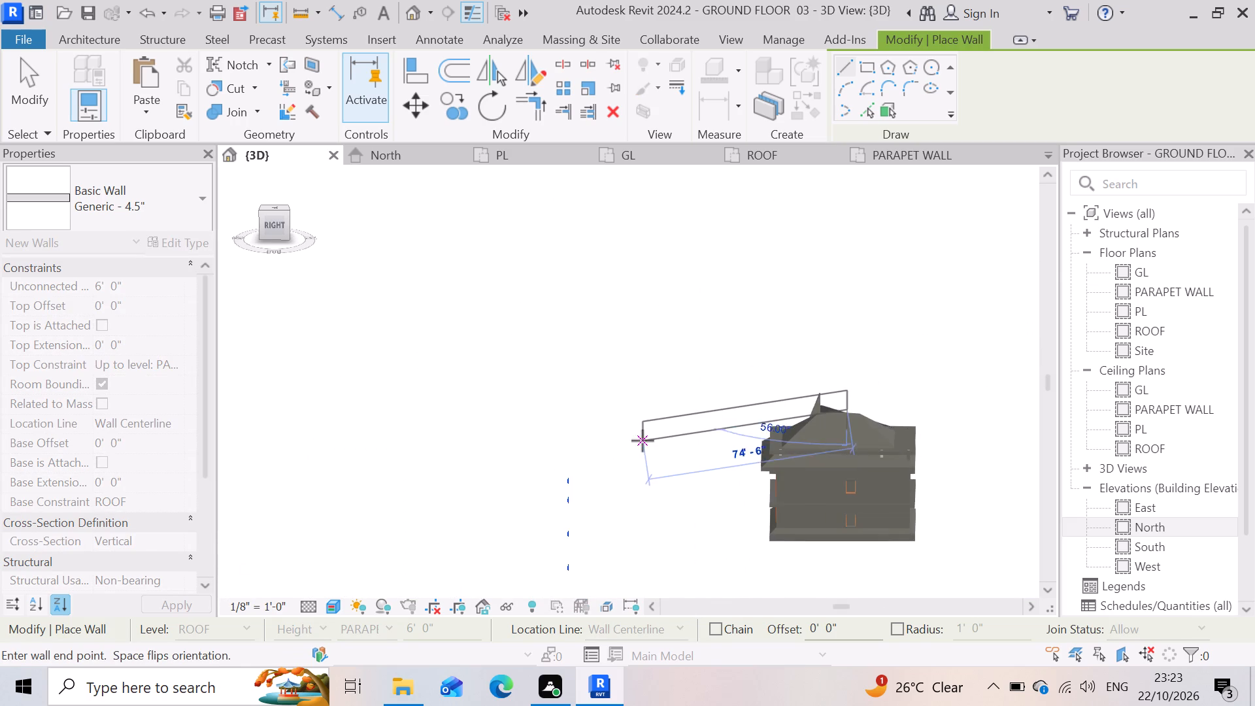
{"action": "scroll", "coordinate": [844, 479], "scroll_direction": "up", "scroll_amount": 10}
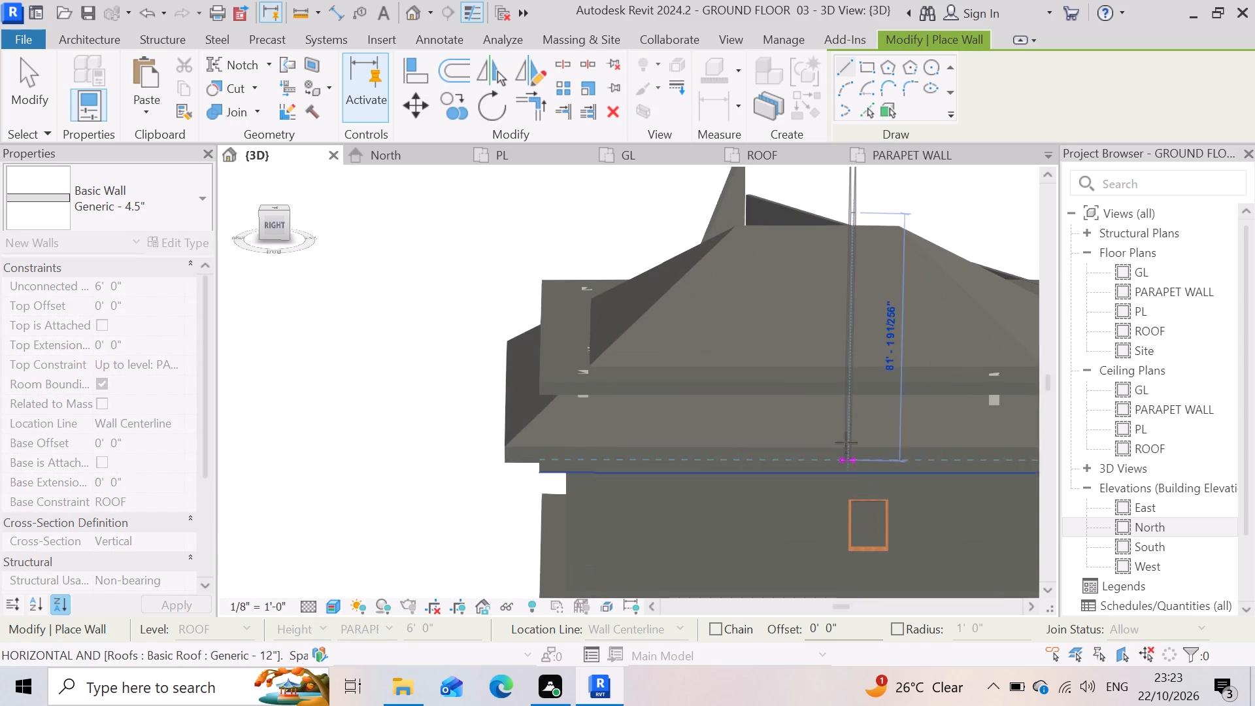
{"action": "left_click", "coordinate": [858, 345]}
{"action": "scroll", "coordinate": [836, 423], "scroll_direction": "down", "scroll_amount": 2}
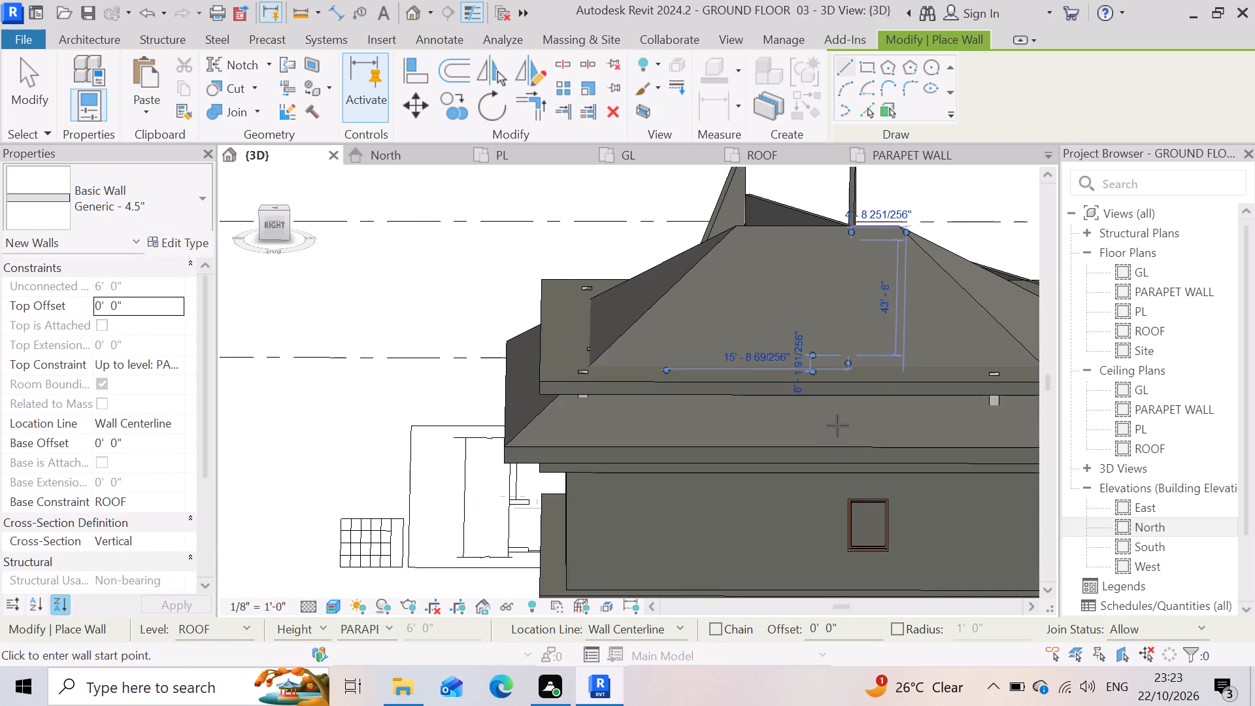
{"action": "scroll", "coordinate": [837, 426], "scroll_direction": "down", "scroll_amount": 2}
{"action": "scroll", "coordinate": [571, 393], "scroll_direction": "up", "scroll_amount": 3}
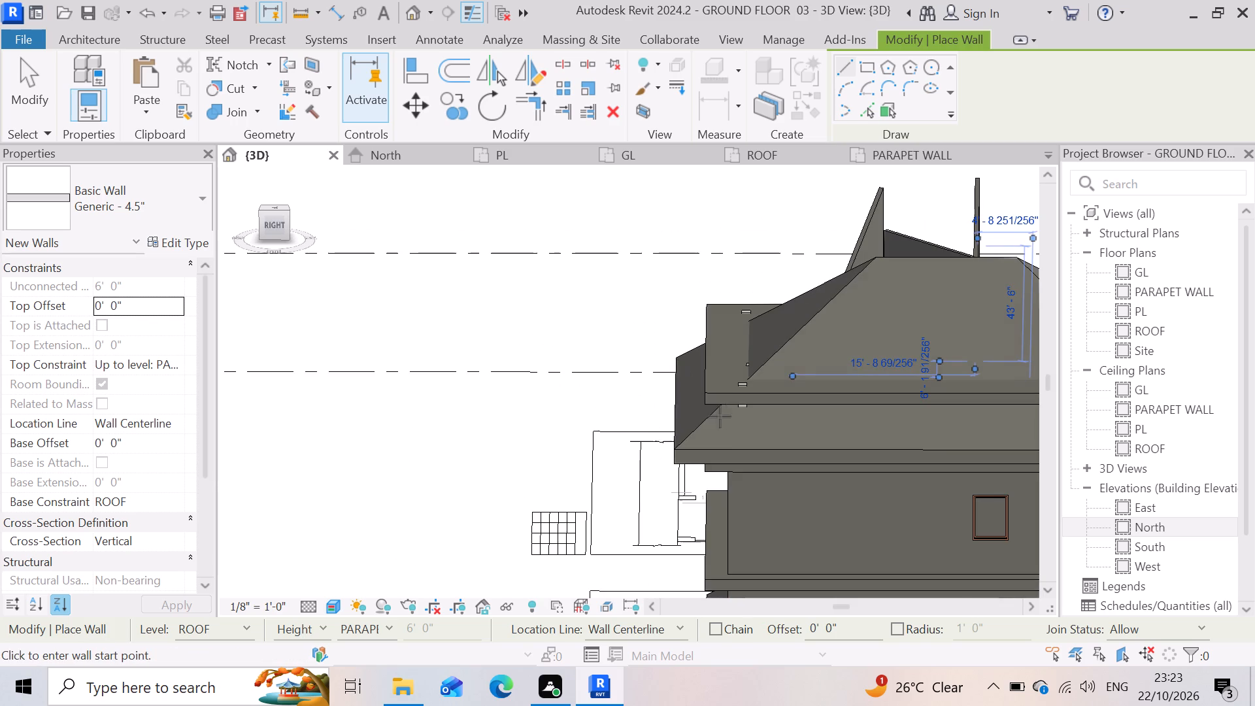
{"action": "left_click", "coordinate": [747, 401]}
{"action": "left_click", "coordinate": [878, 296]}
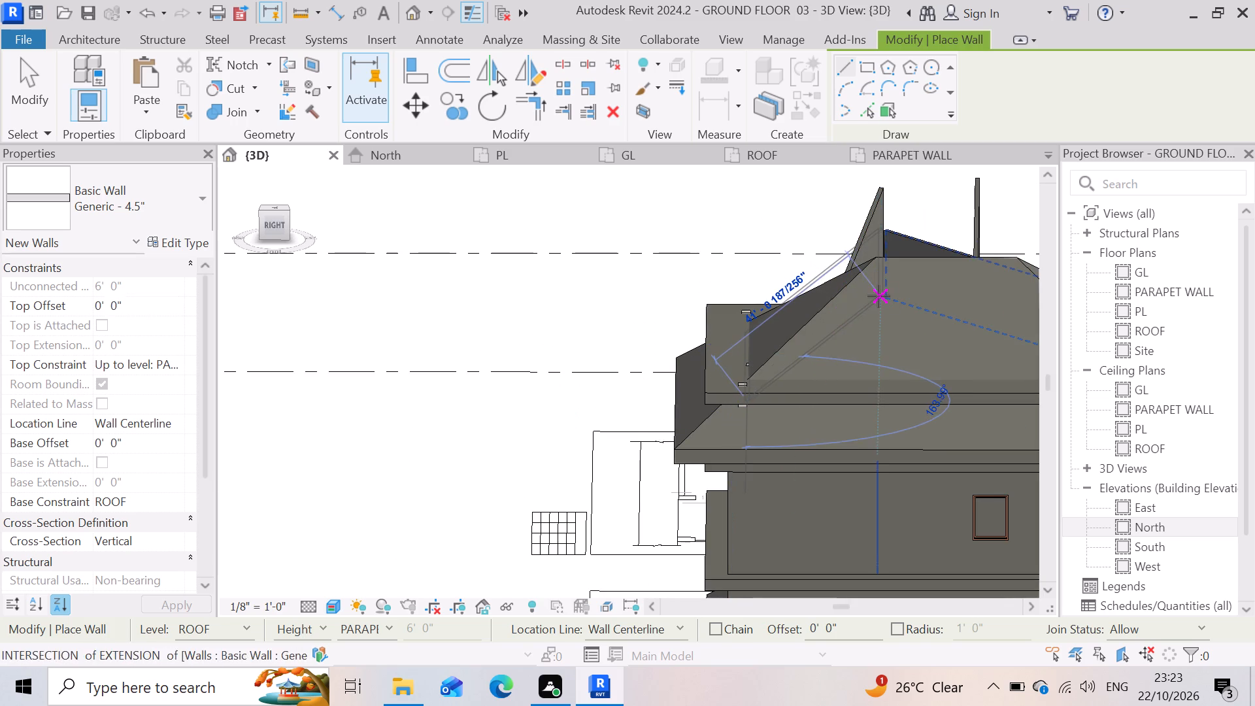
Draw two further diagonal Generic - 4.5" walls across the hip roof, about 24'-6" and 47' long, from ROOF up to PARAPET WALL.
{"action": "scroll", "coordinate": [643, 458], "scroll_direction": "down", "scroll_amount": 3}
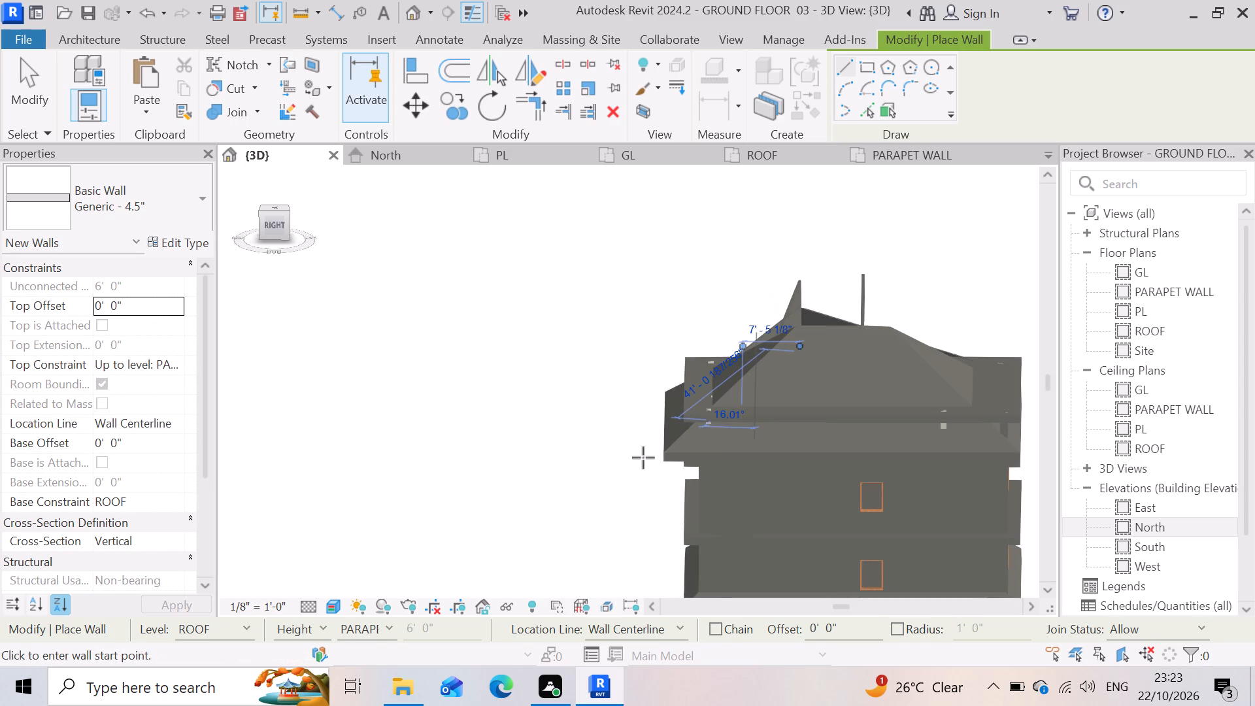
{"action": "scroll", "coordinate": [505, 412], "scroll_direction": "down", "scroll_amount": 4}
{"action": "scroll", "coordinate": [760, 425], "scroll_direction": "up", "scroll_amount": 4}
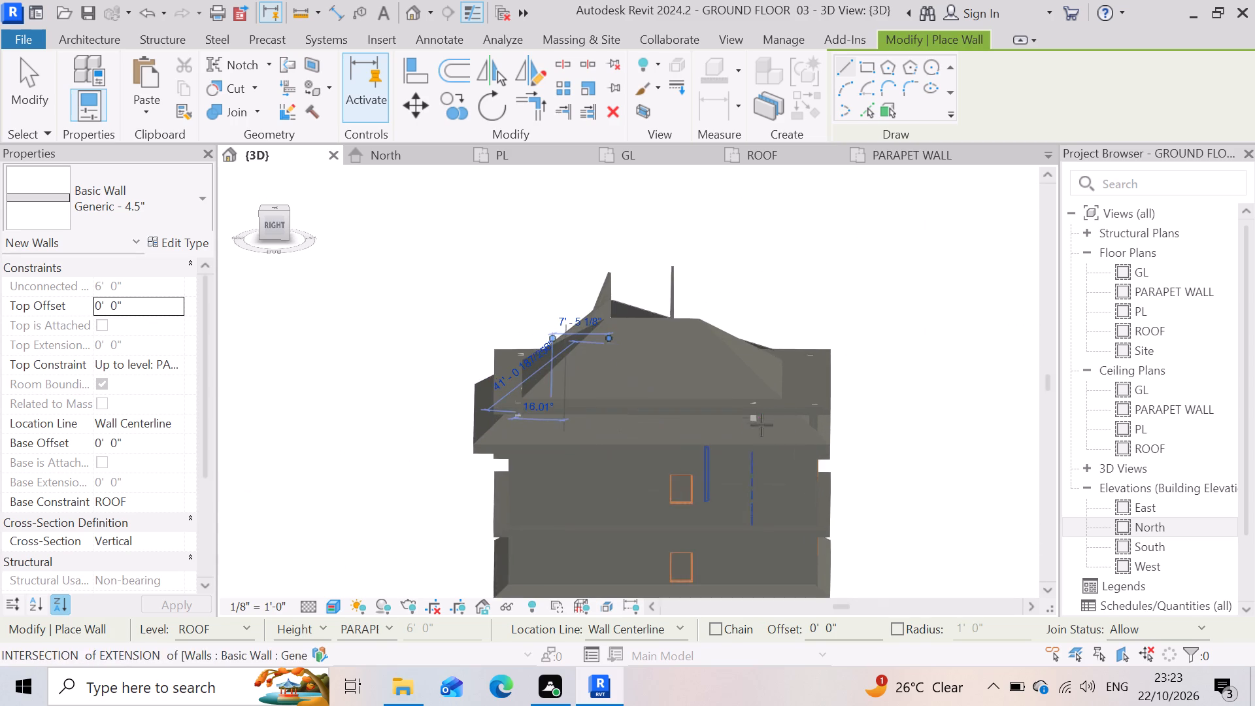
{"action": "scroll", "coordinate": [761, 425], "scroll_direction": "up", "scroll_amount": 4}
{"action": "left_click", "coordinate": [807, 377]}
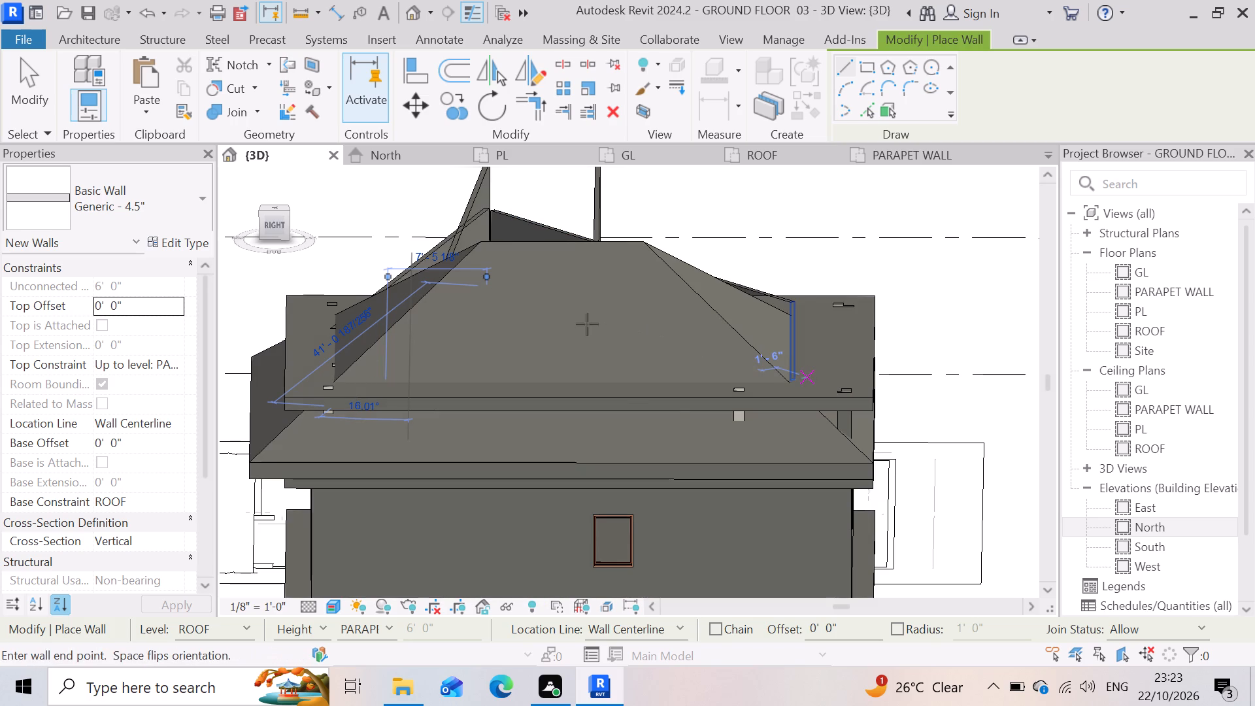
{"action": "left_click", "coordinate": [643, 312]}
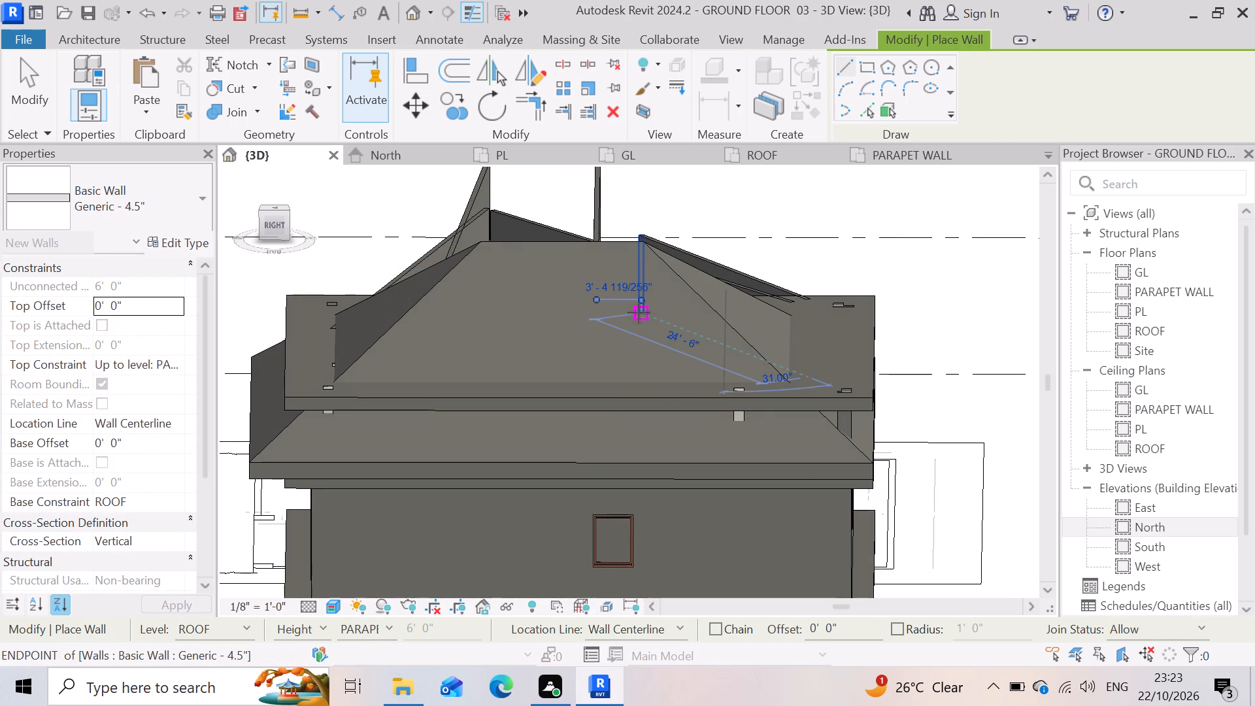
{"action": "left_click_drag", "start_coordinate": [644, 305], "coordinate": [637, 311]}
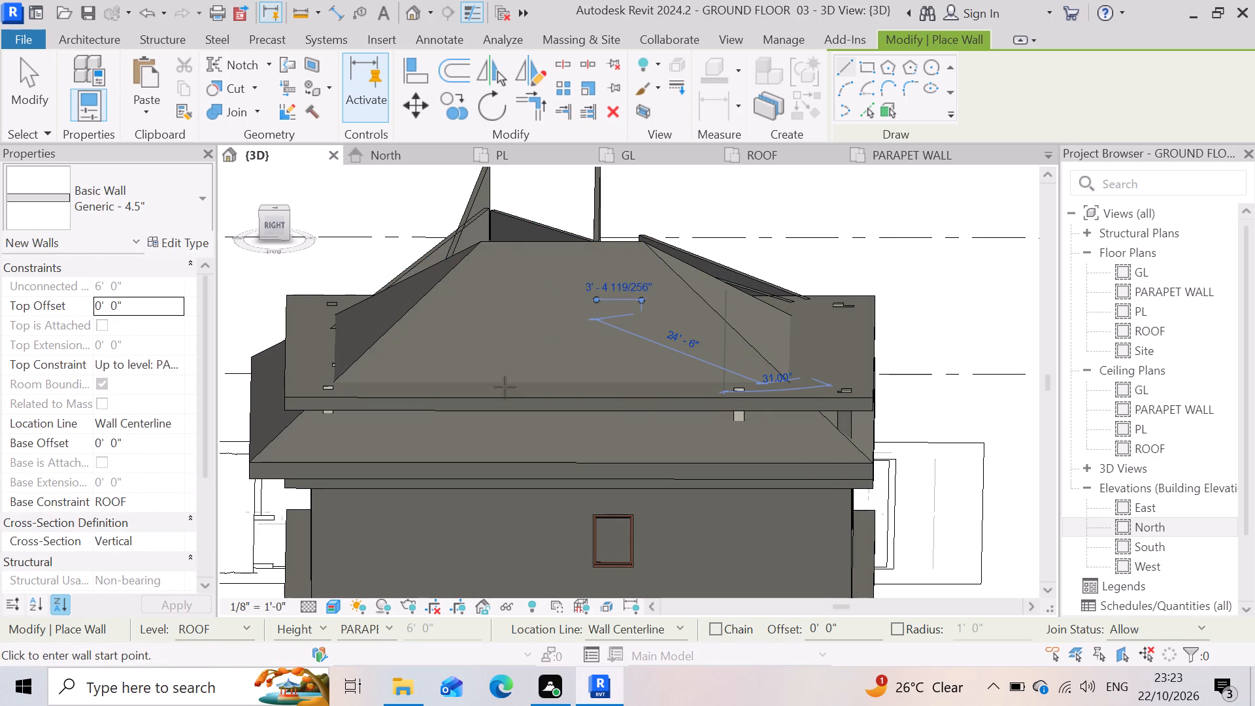
{"action": "scroll", "coordinate": [638, 437], "scroll_direction": "down", "scroll_amount": 4}
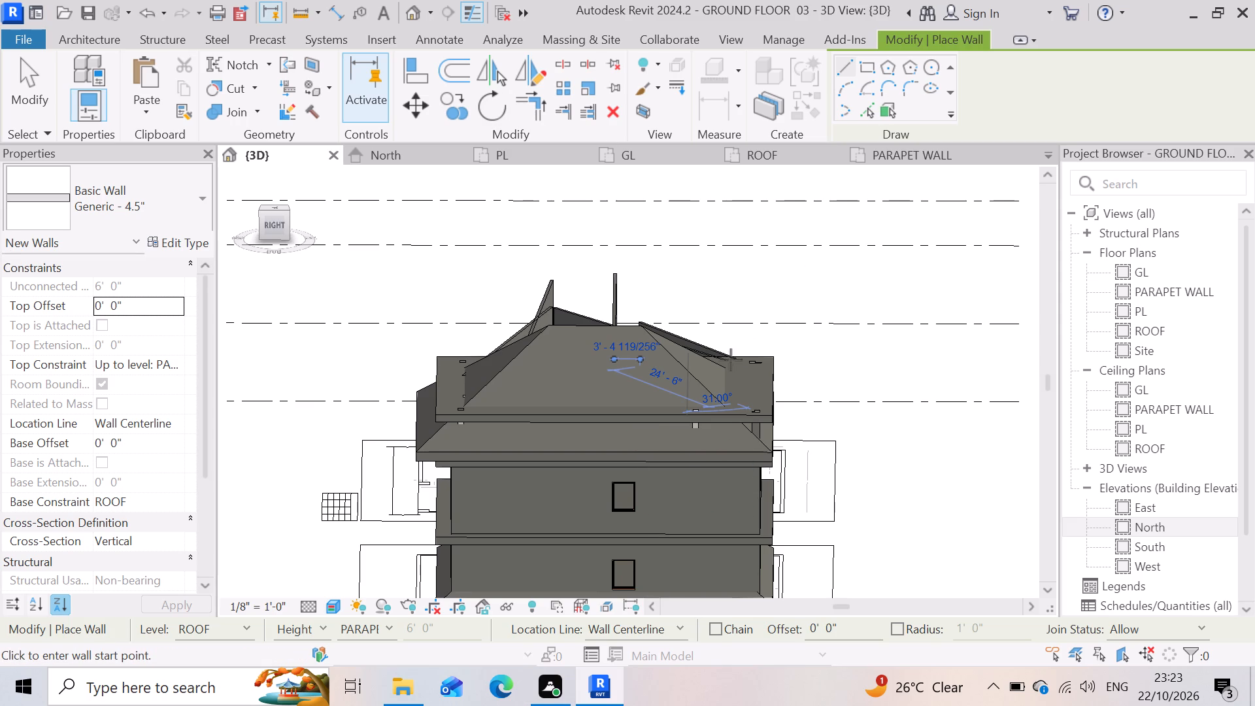
{"action": "scroll", "coordinate": [798, 381], "scroll_direction": "down", "scroll_amount": 4}
{"action": "scroll", "coordinate": [723, 404], "scroll_direction": "up", "scroll_amount": 3}
{"action": "scroll", "coordinate": [633, 331], "scroll_direction": "up", "scroll_amount": 4}
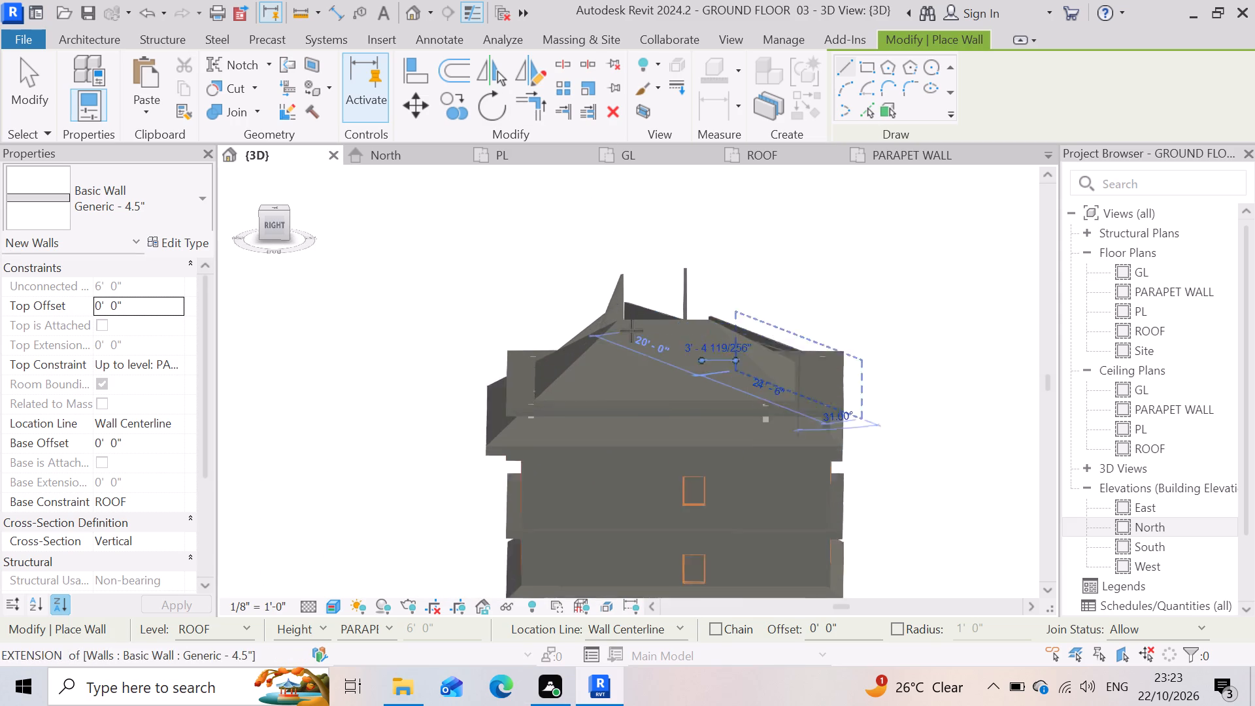
{"action": "scroll", "coordinate": [610, 350], "scroll_direction": "up", "scroll_amount": 4}
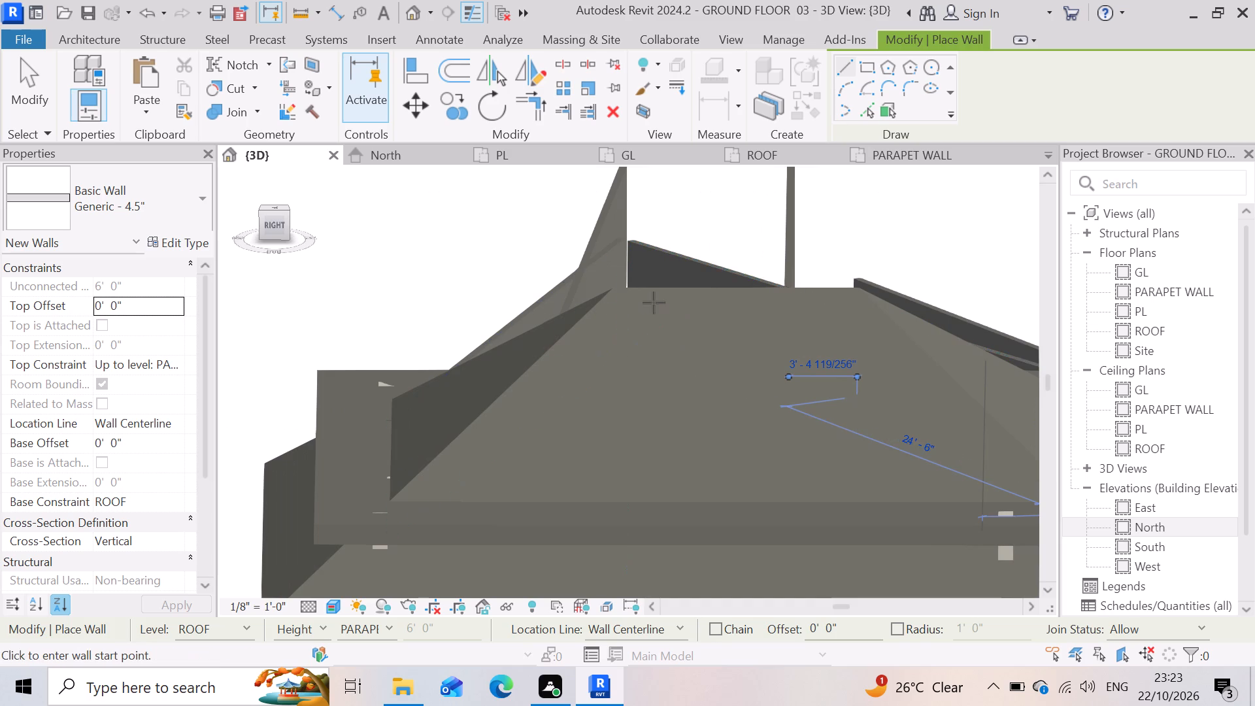
{"action": "left_click", "coordinate": [633, 294]}
{"action": "left_click", "coordinate": [856, 506]}
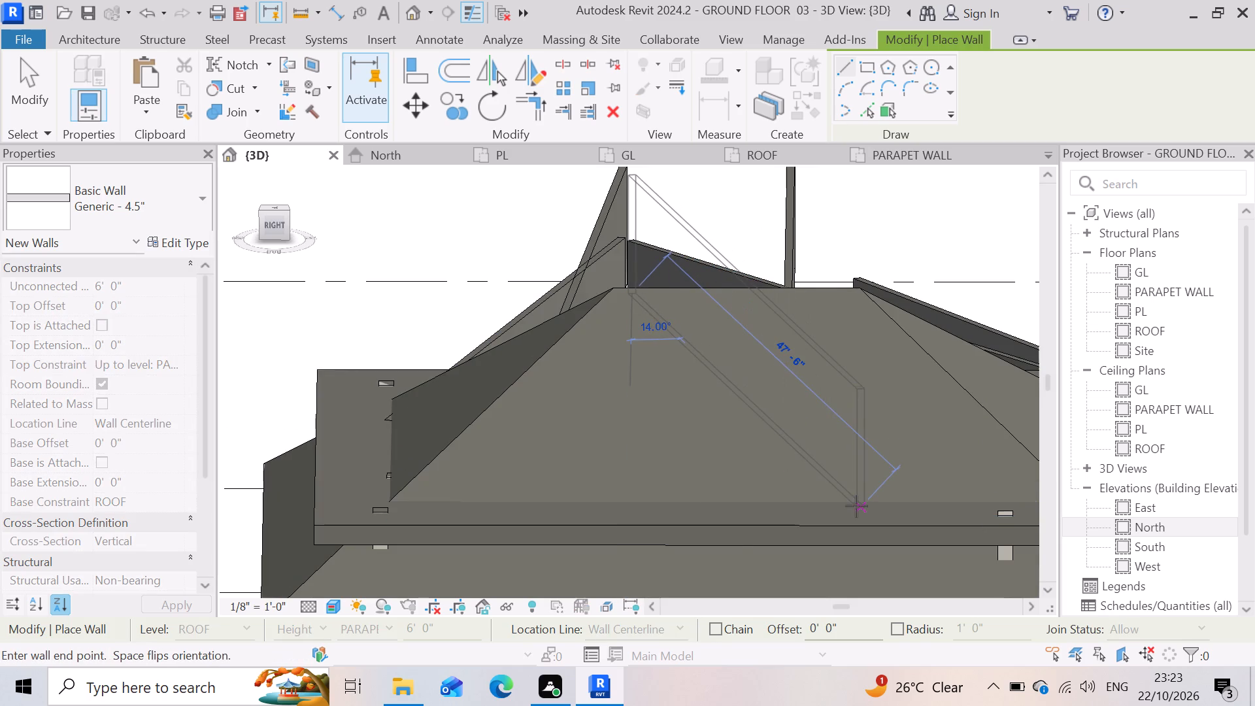
Draw two last diagonal Generic - 4.5" walls across the top slab, about 53'-5" and 64'-6" long, in opposite directions, and finish wall placement.
{"action": "scroll", "coordinate": [754, 371], "scroll_direction": "down", "scroll_amount": 5}
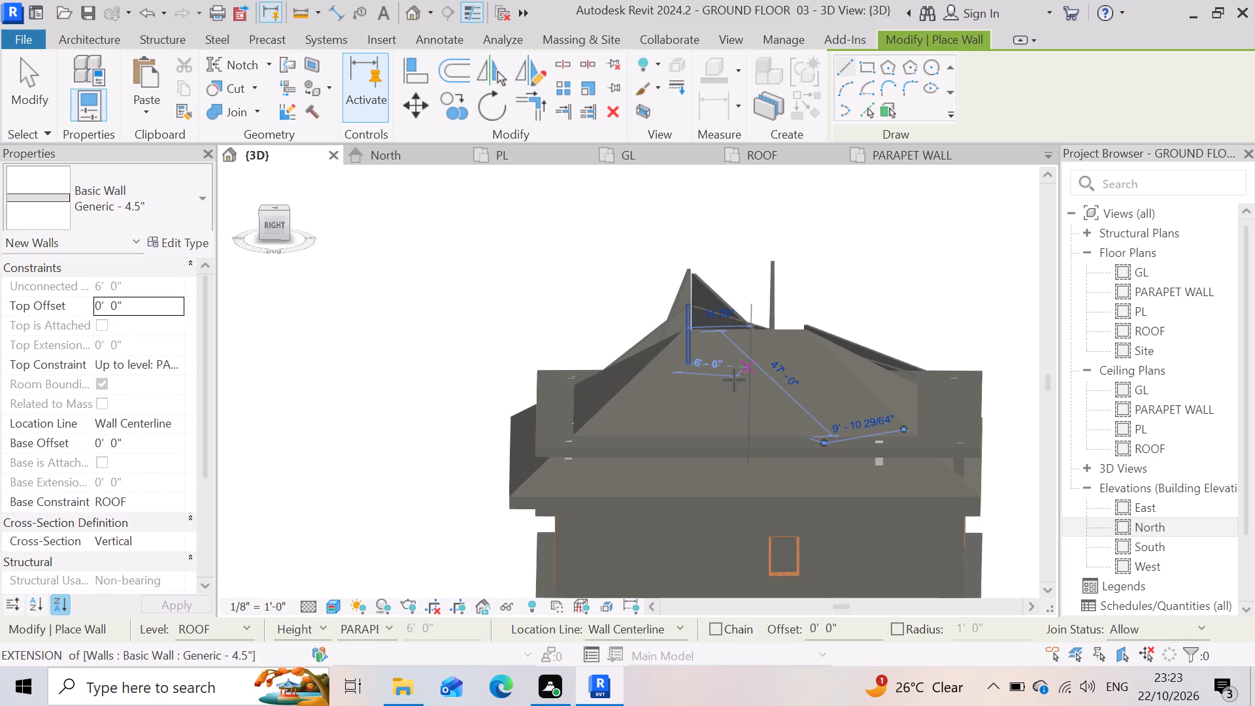
{"action": "left_click", "coordinate": [616, 438]}
{"action": "left_click", "coordinate": [535, 314]}
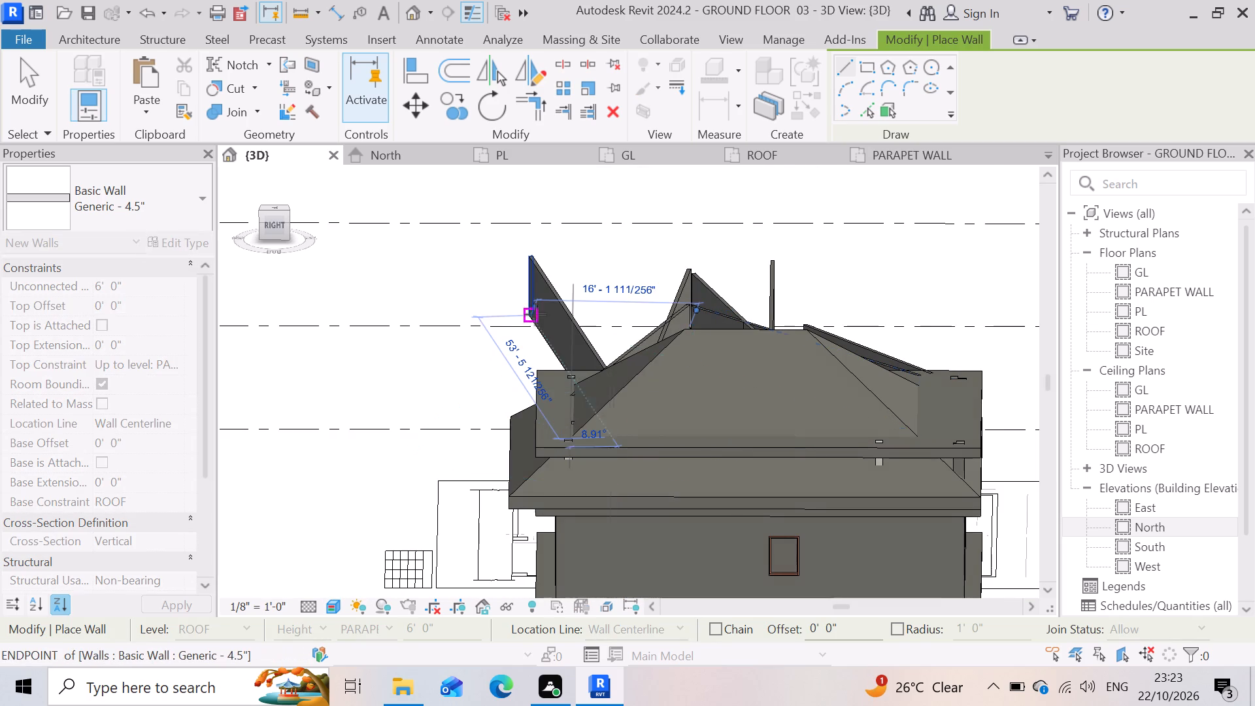
{"action": "left_click", "coordinate": [729, 447]}
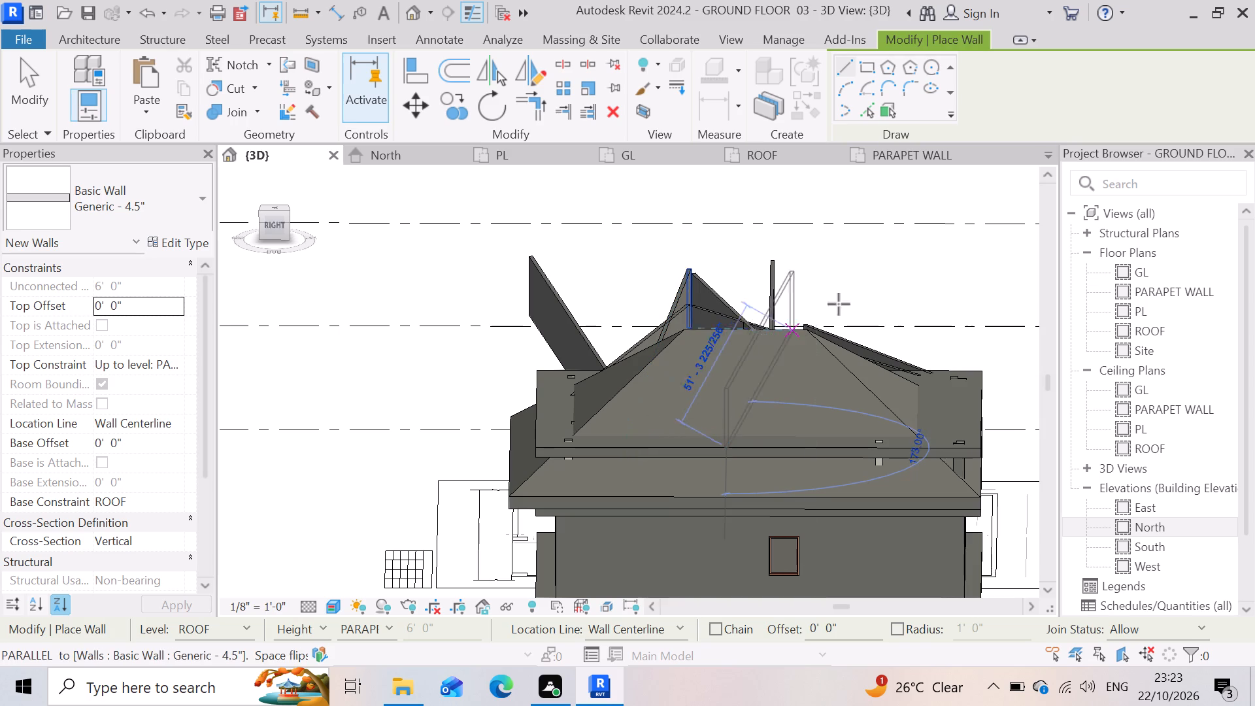
{"action": "left_click", "coordinate": [854, 301]}
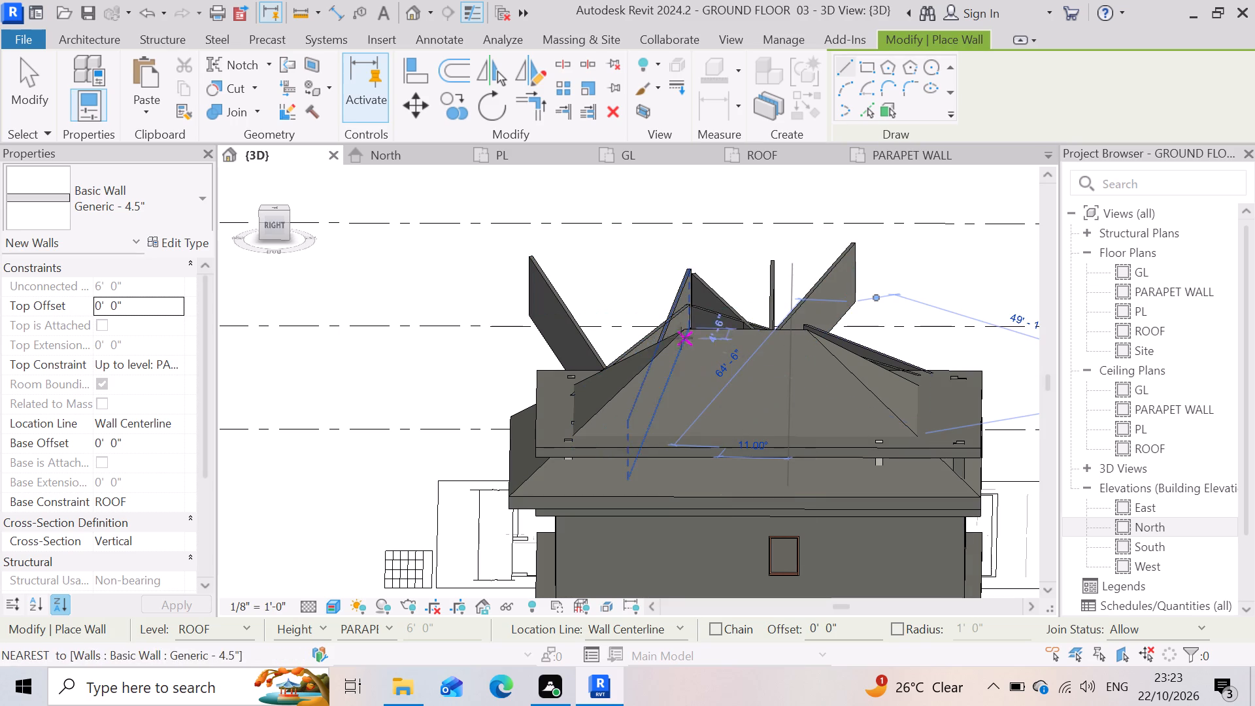
{"action": "scroll", "coordinate": [680, 333], "scroll_direction": "down", "scroll_amount": 7}
{"action": "scroll", "coordinate": [686, 345], "scroll_direction": "up", "scroll_amount": 4}
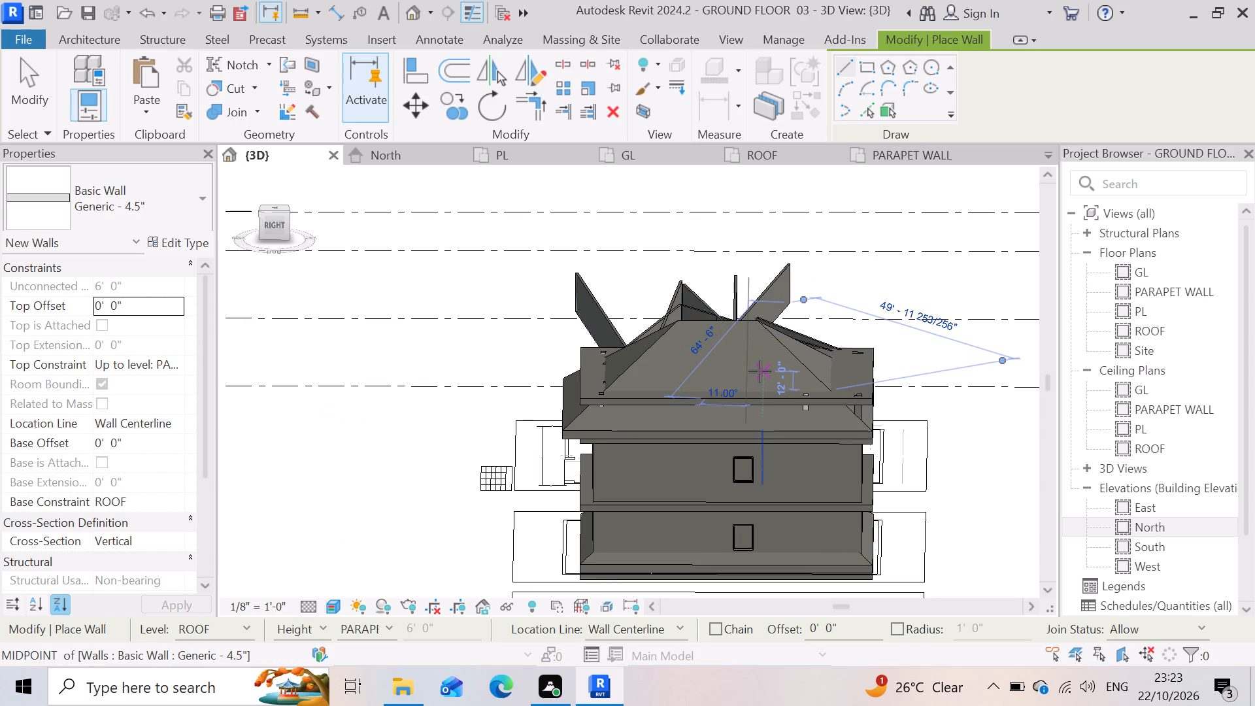
{"action": "key", "text": "Escape"}
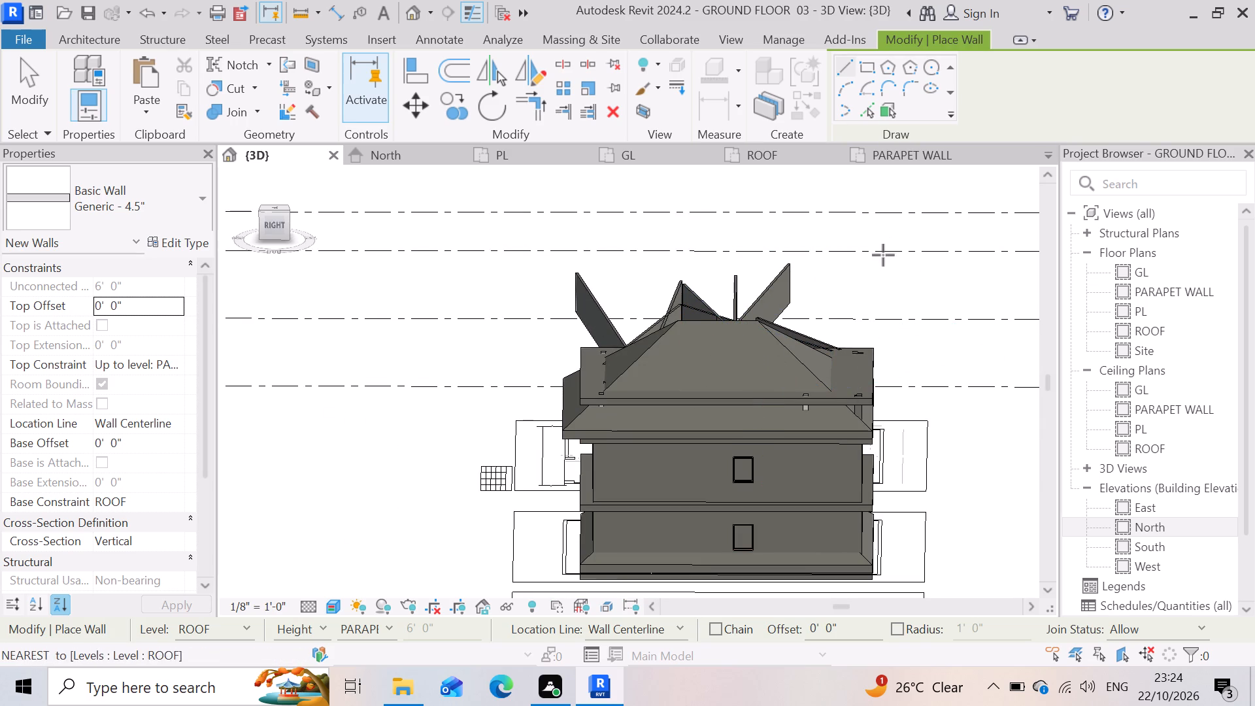
{"action": "key", "text": "Escape"}
{"action": "scroll", "coordinate": [740, 357], "scroll_direction": "down", "scroll_amount": 3}
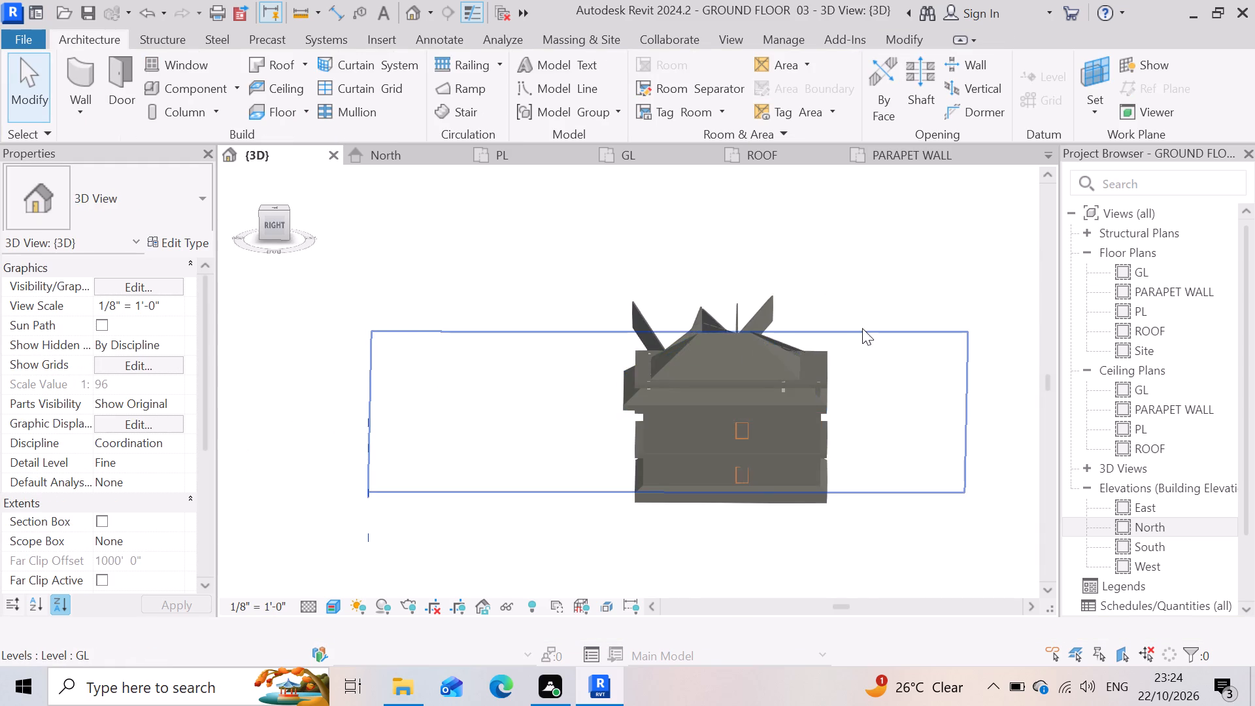
Delete the two diagonal Generic - 4.5" walls projecting nearest the back corner of the top slab.
{"action": "middle_click_drag", "start_coordinate": [860, 312], "coordinate": [811, 400], "text": "shift"}
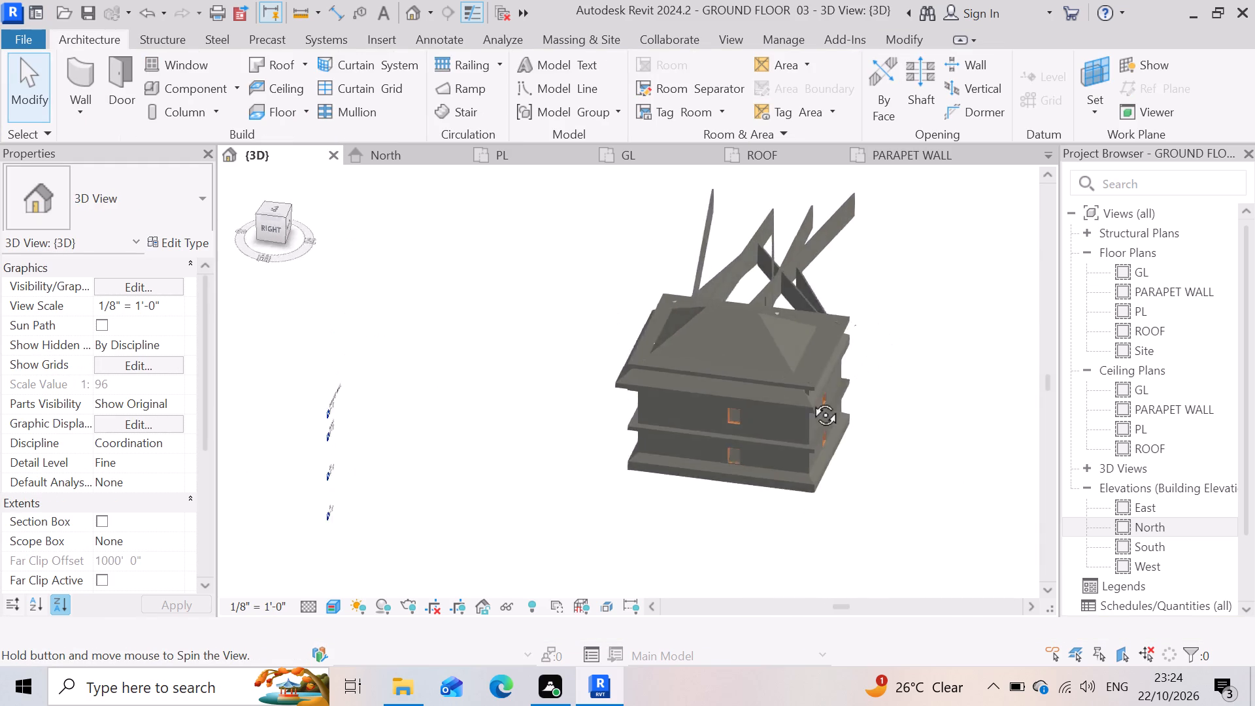
{"action": "middle_click_drag", "start_coordinate": [811, 400], "coordinate": [592, 407], "text": "shift"}
{"action": "scroll", "coordinate": [570, 406], "scroll_direction": "down", "scroll_amount": 4}
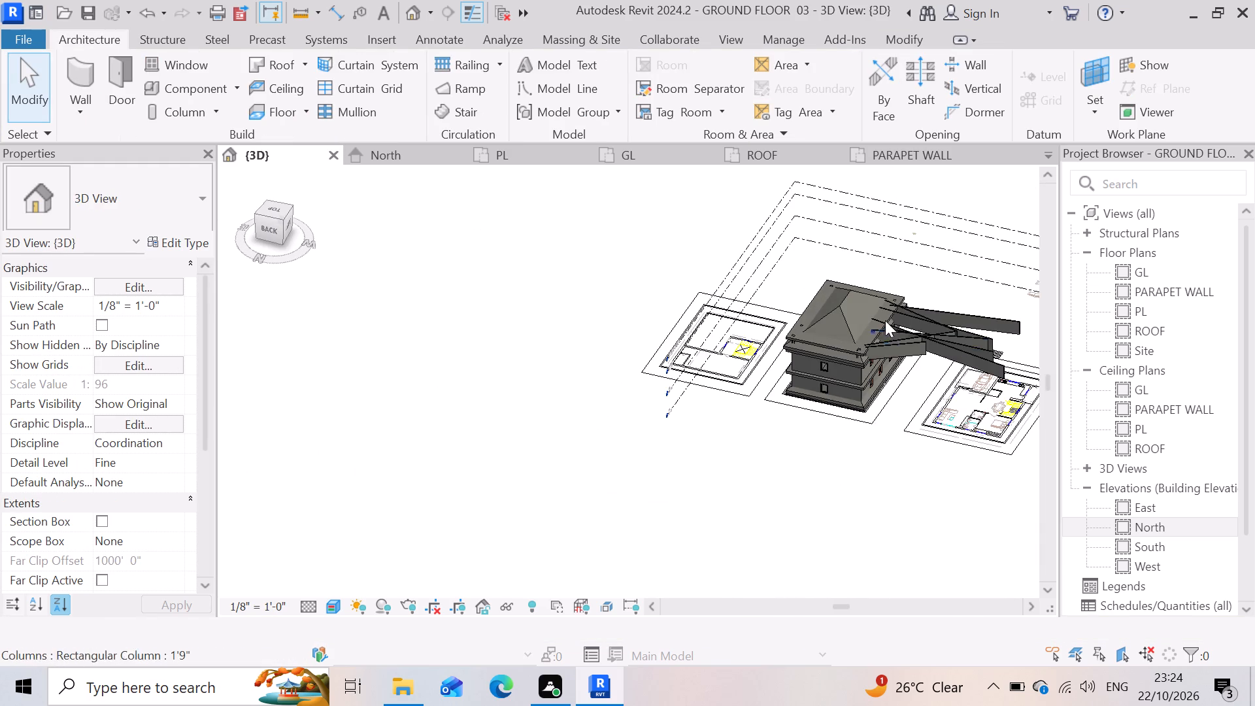
{"action": "scroll", "coordinate": [931, 320], "scroll_direction": "up", "scroll_amount": 11}
{"action": "scroll", "coordinate": [533, 465], "scroll_direction": "down", "scroll_amount": 2}
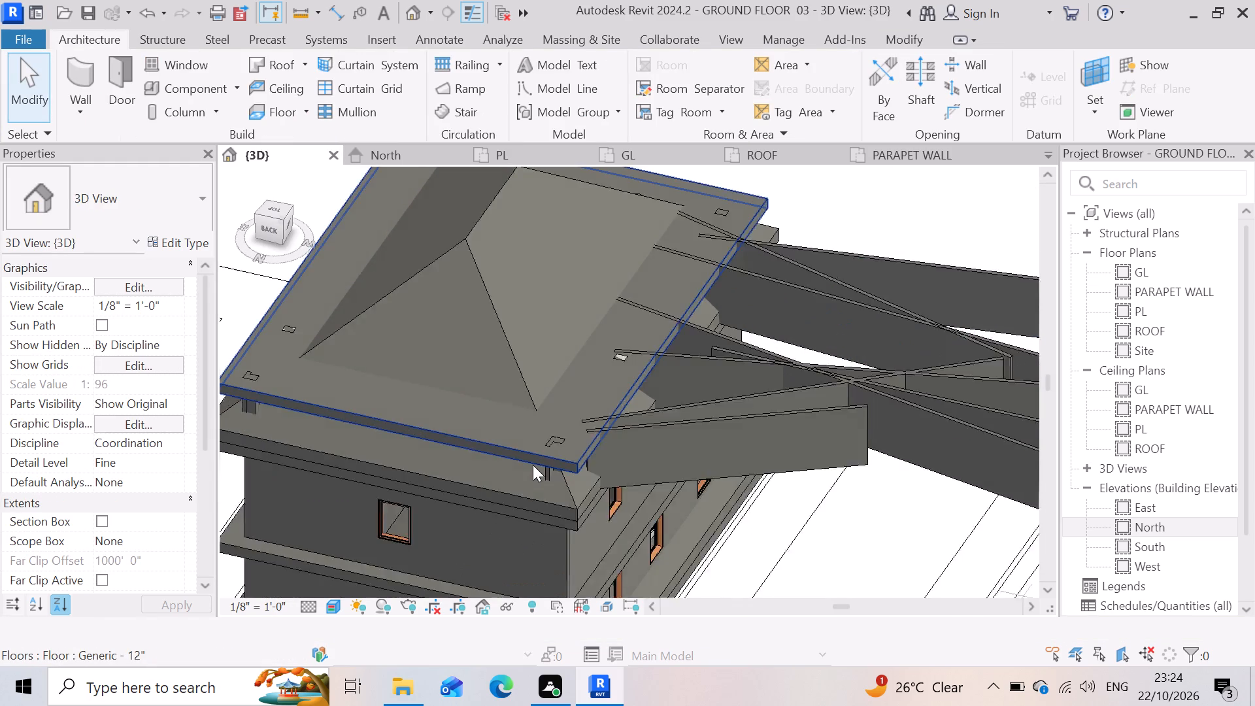
{"action": "scroll", "coordinate": [533, 465], "scroll_direction": "down", "scroll_amount": 2}
{"action": "scroll", "coordinate": [610, 460], "scroll_direction": "up", "scroll_amount": 4}
{"action": "left_click", "coordinate": [643, 473]}
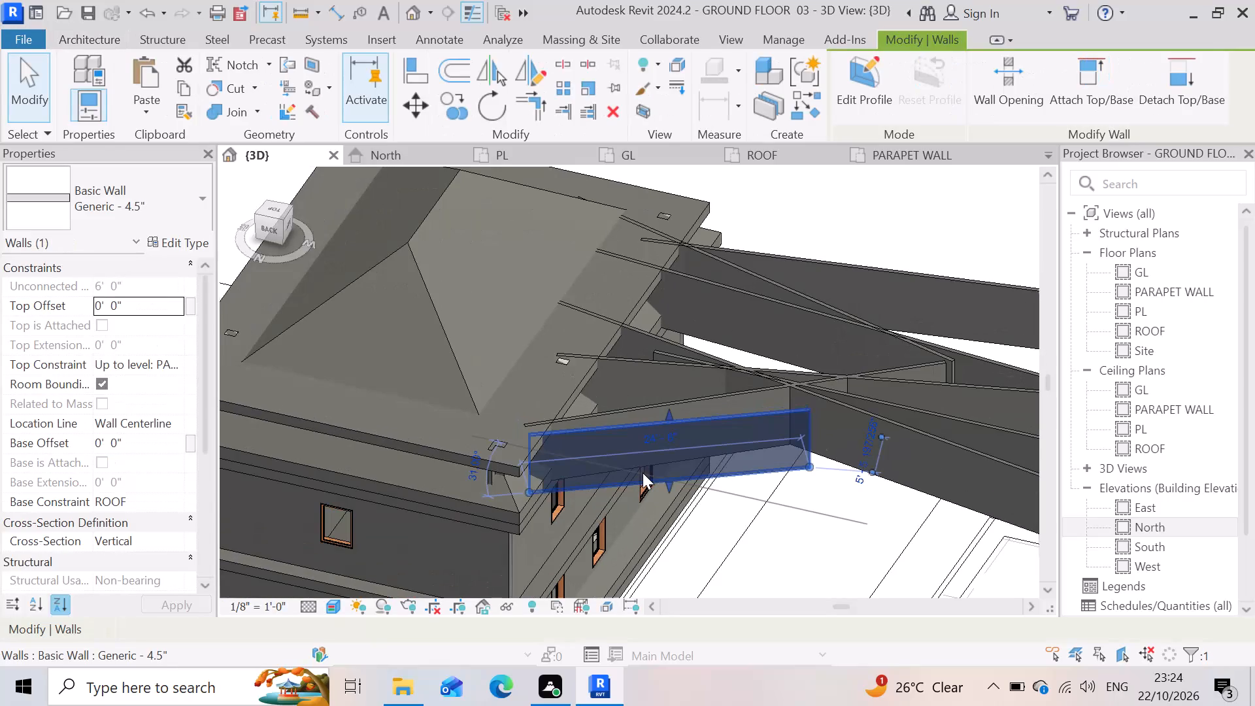
{"action": "key", "text": "Delete"}
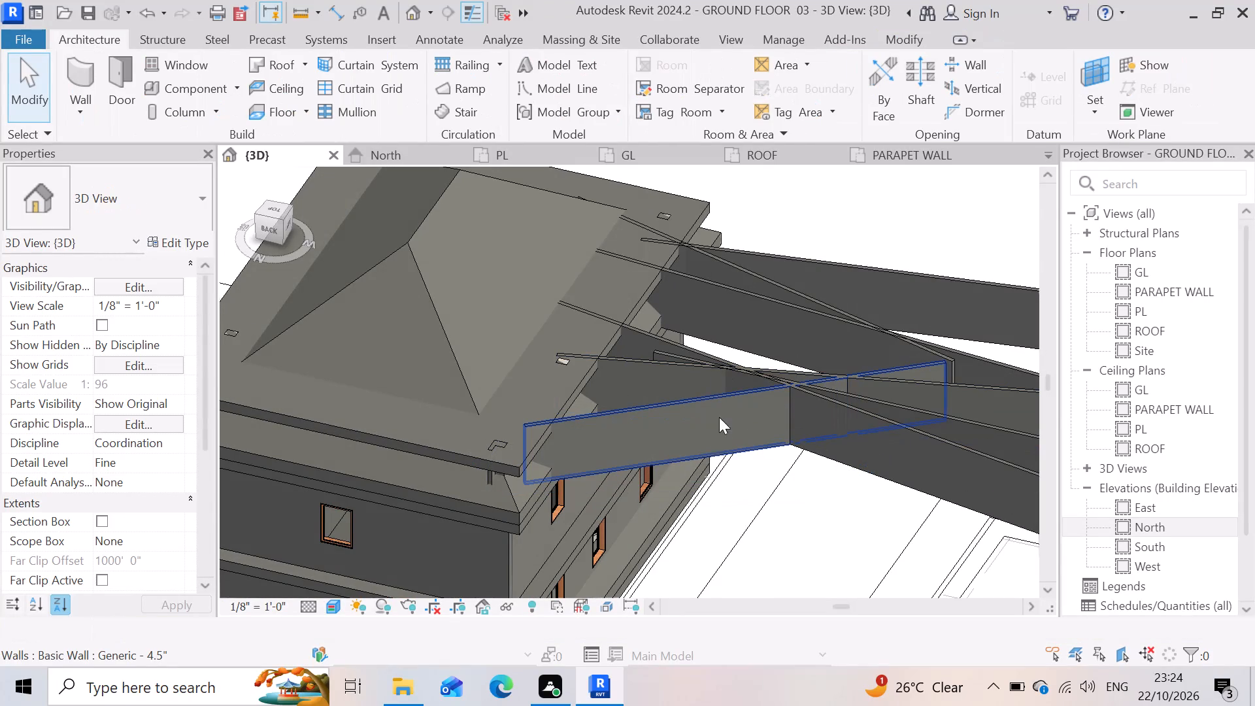
{"action": "left_click", "coordinate": [713, 446]}
{"action": "key", "text": "Delete"}
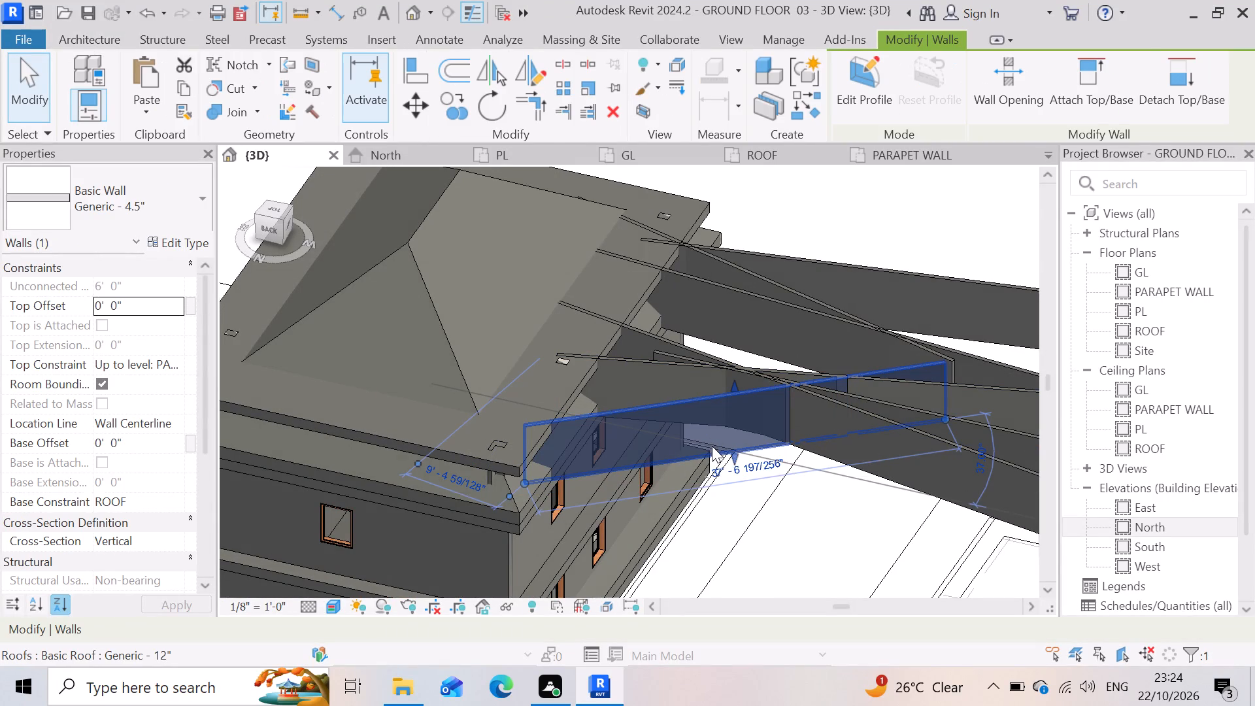
Delete the remaining six diagonal Generic - 4.5" walls that cross the roof and project beyond the top slab.
{"action": "scroll", "coordinate": [769, 288], "scroll_direction": "up", "scroll_amount": 3}
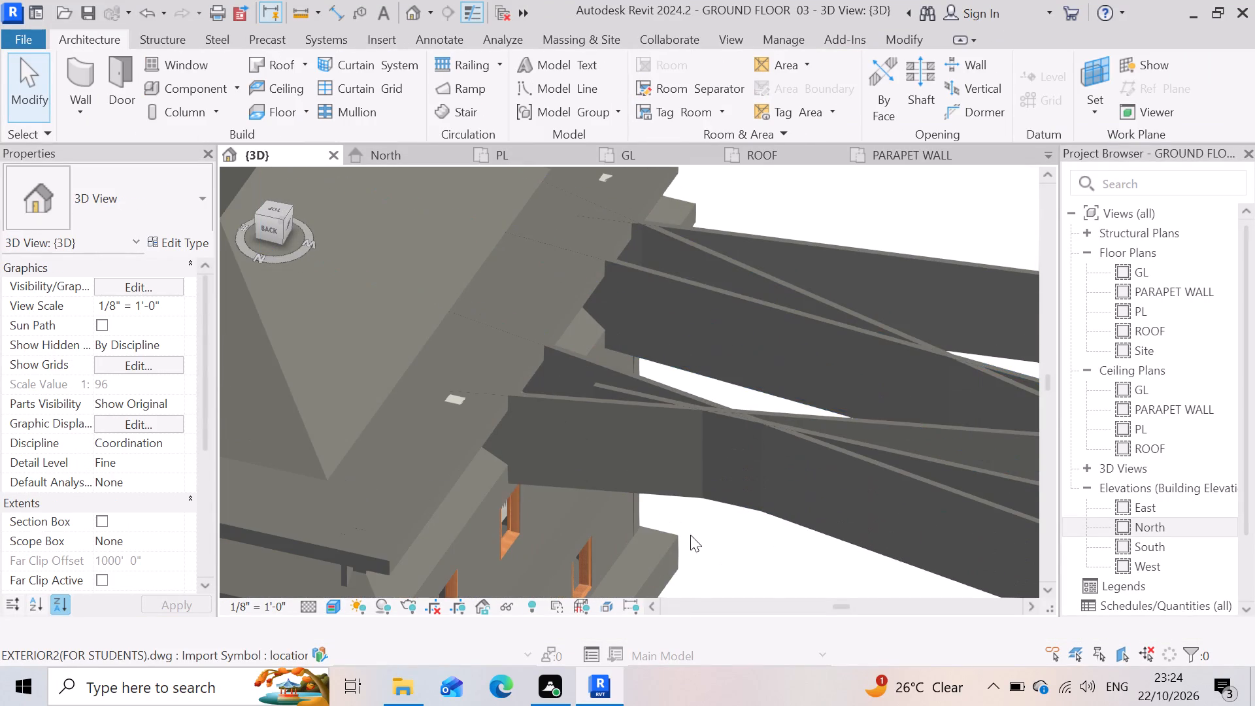
{"action": "left_click", "coordinate": [728, 494]}
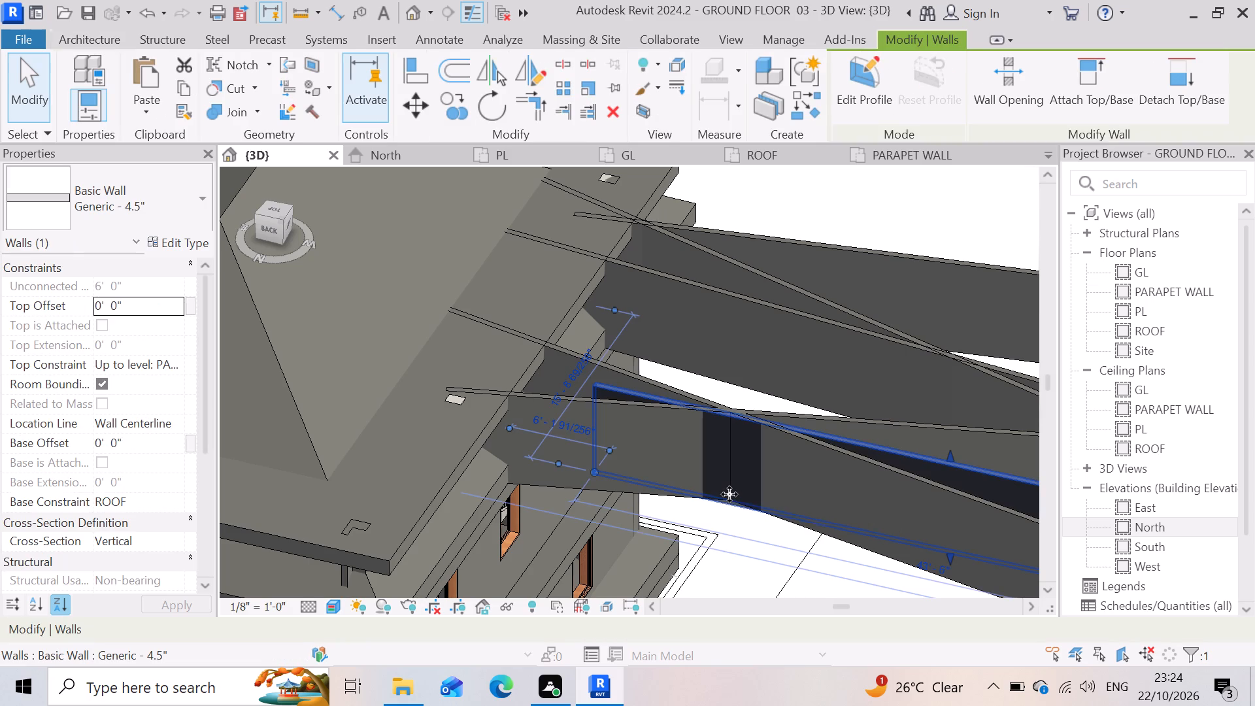
{"action": "key", "text": "Delete"}
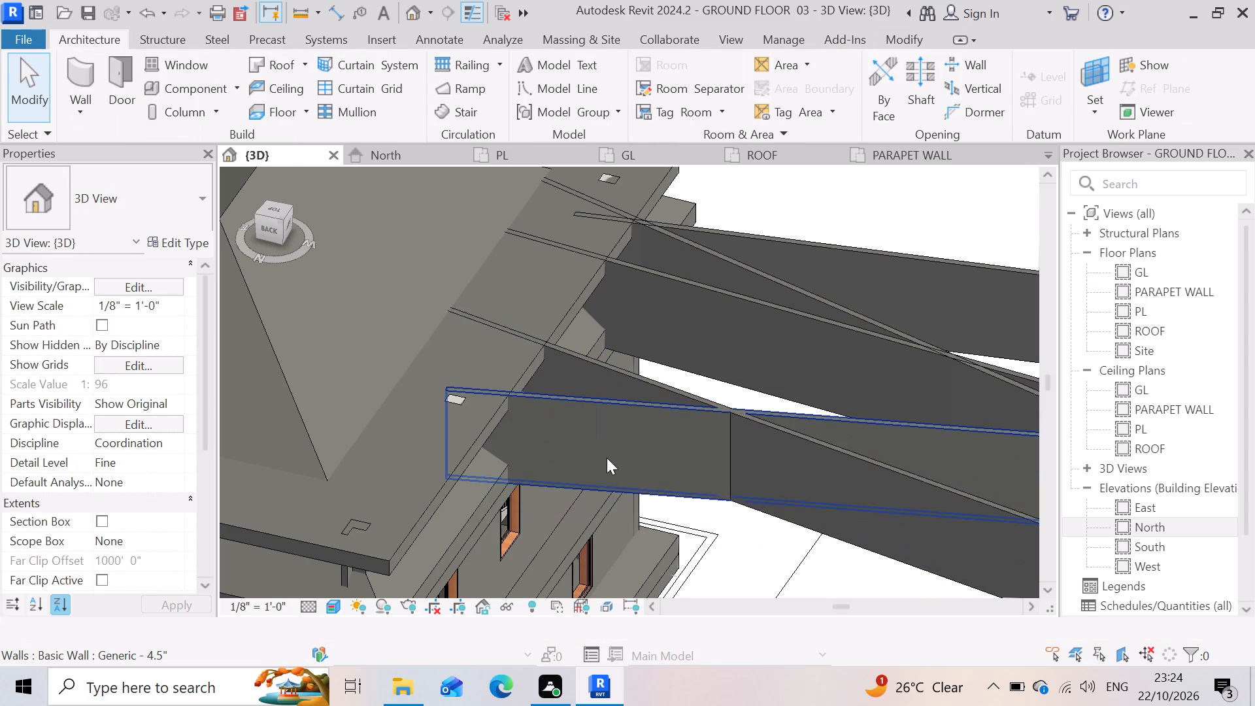
{"action": "left_click", "coordinate": [614, 445]}
{"action": "key", "text": "Delete"}
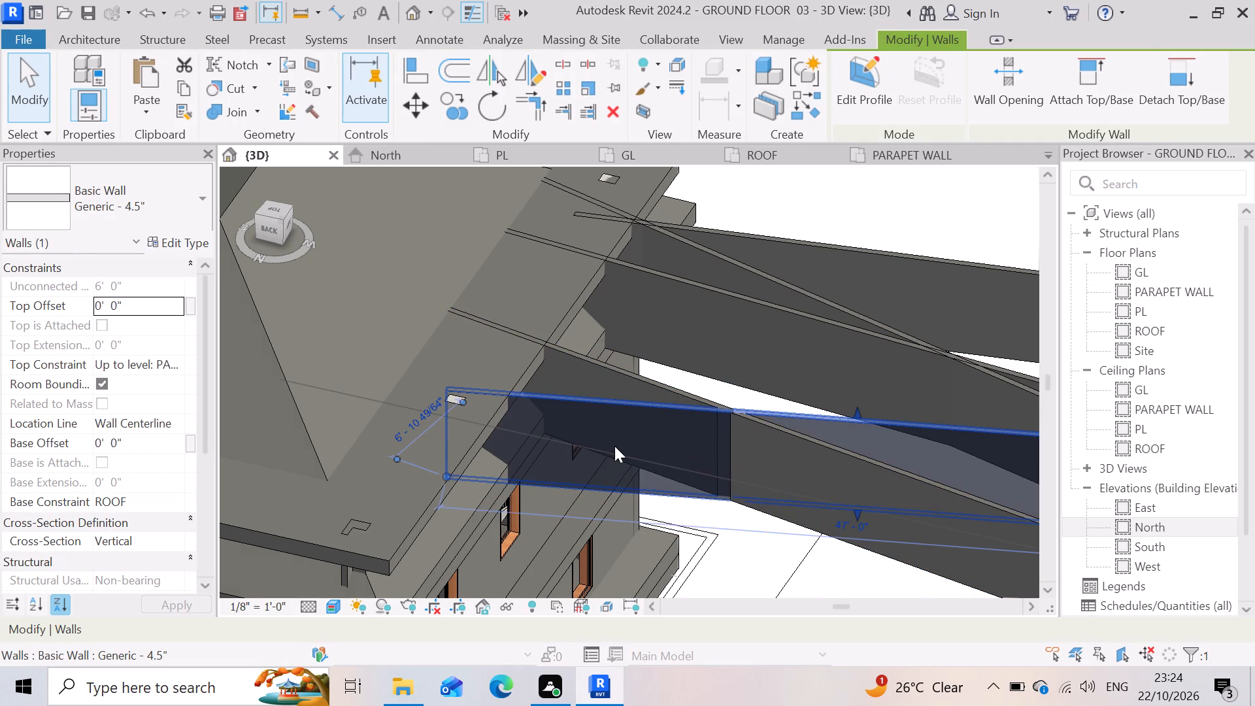
{"action": "left_click", "coordinate": [709, 445]}
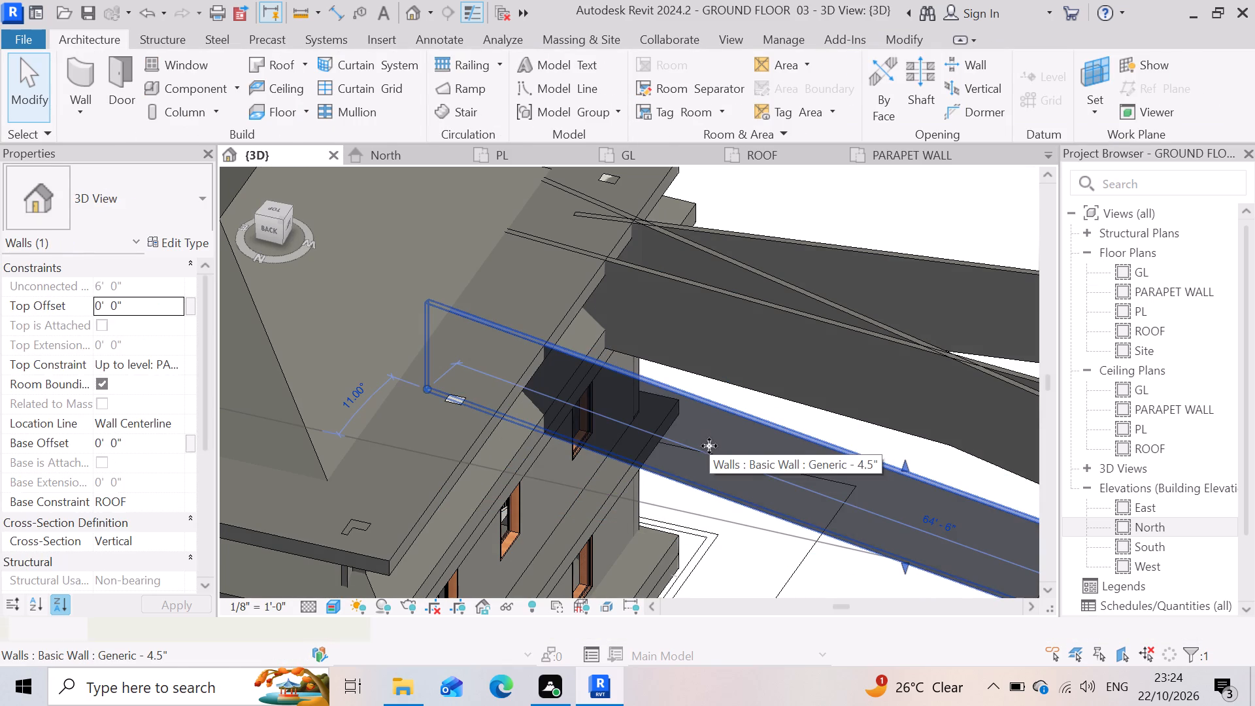
{"action": "key", "text": "Delete"}
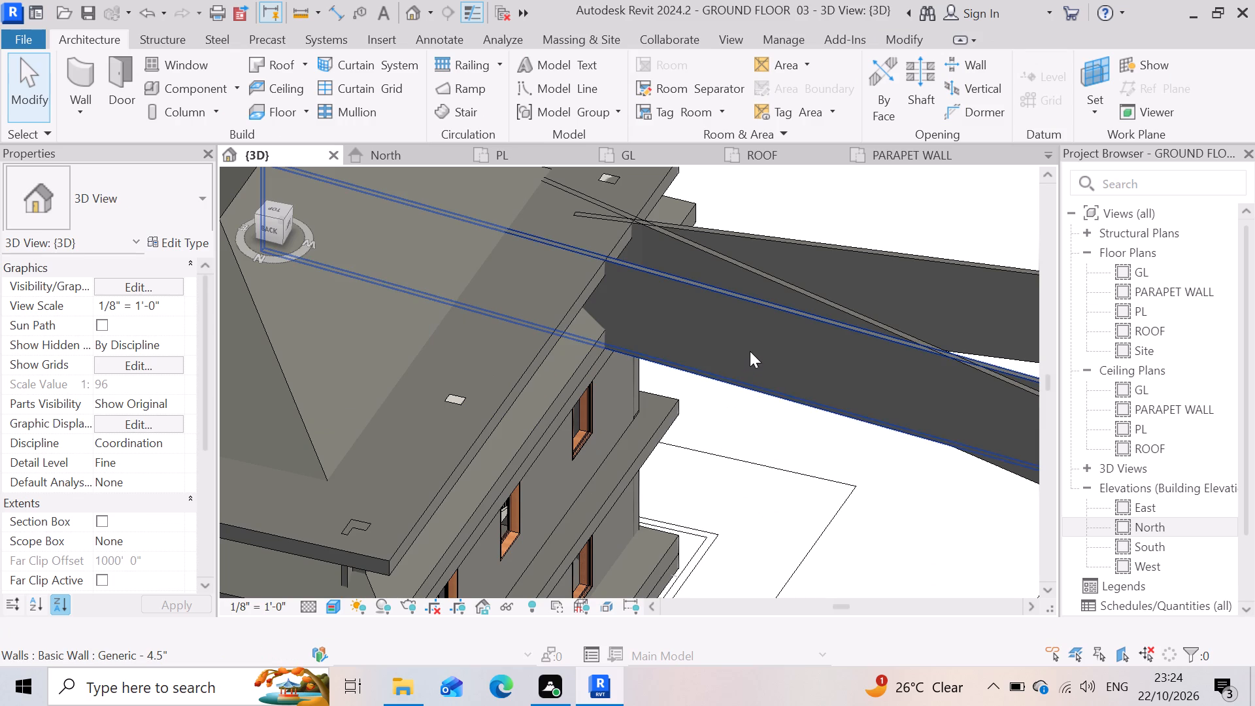
{"action": "left_click", "coordinate": [750, 350]}
{"action": "key", "text": "Delete"}
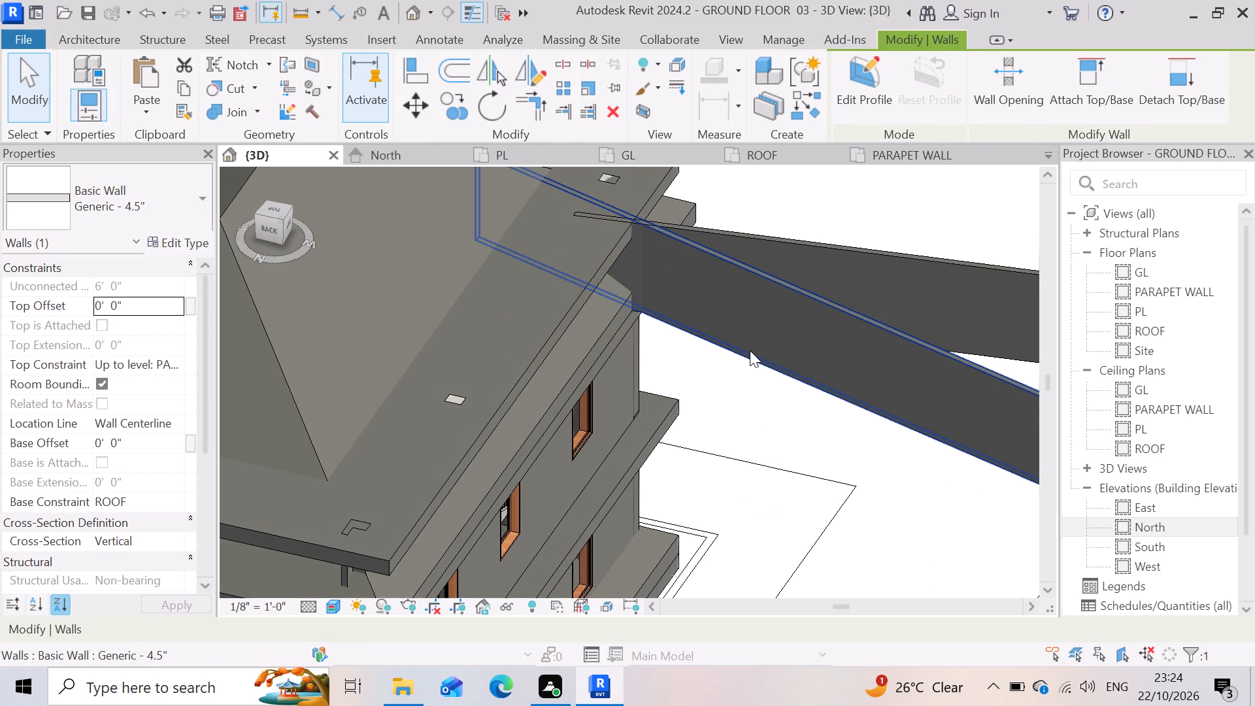
{"action": "left_click", "coordinate": [780, 315]}
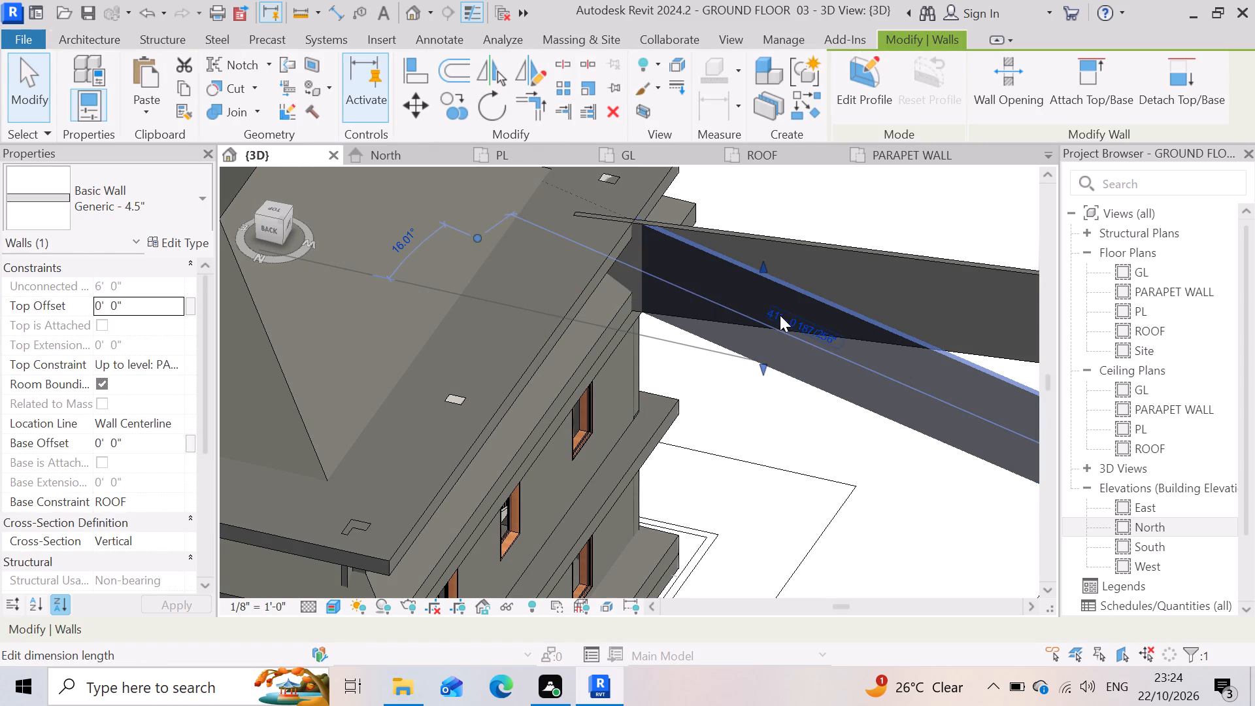
{"action": "key", "text": "Delete"}
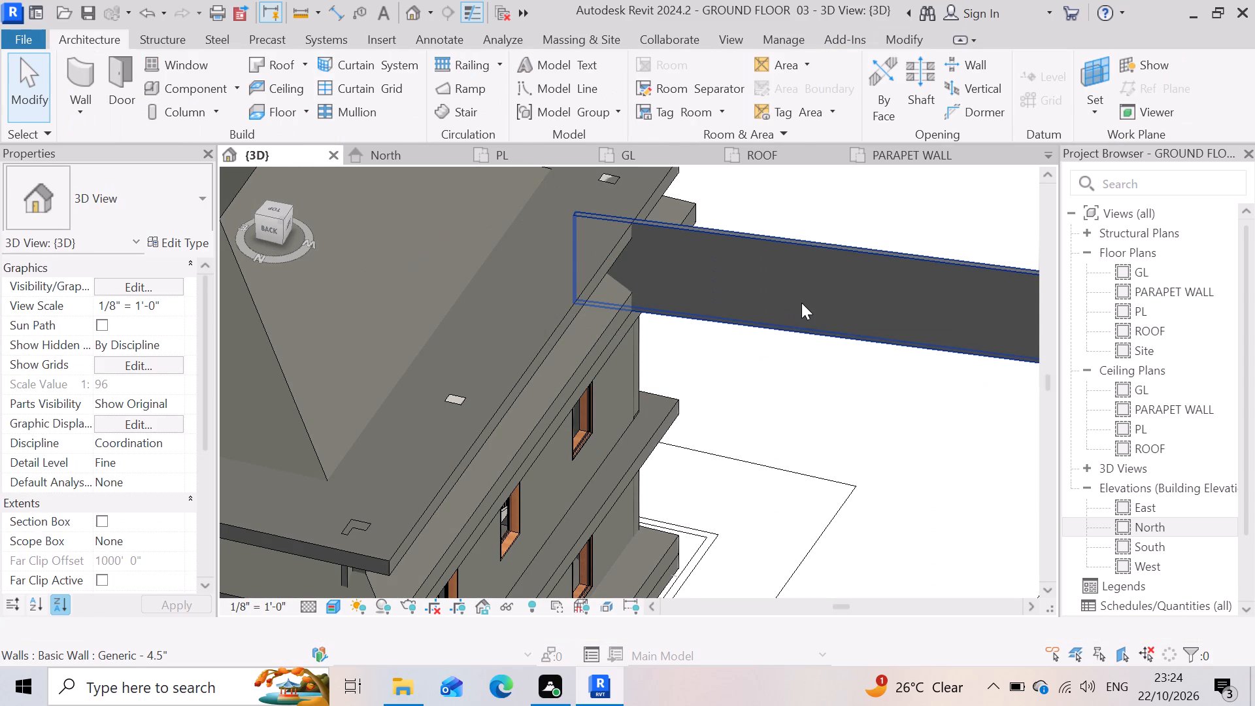
{"action": "left_click", "coordinate": [801, 303]}
{"action": "key", "text": "Delete"}
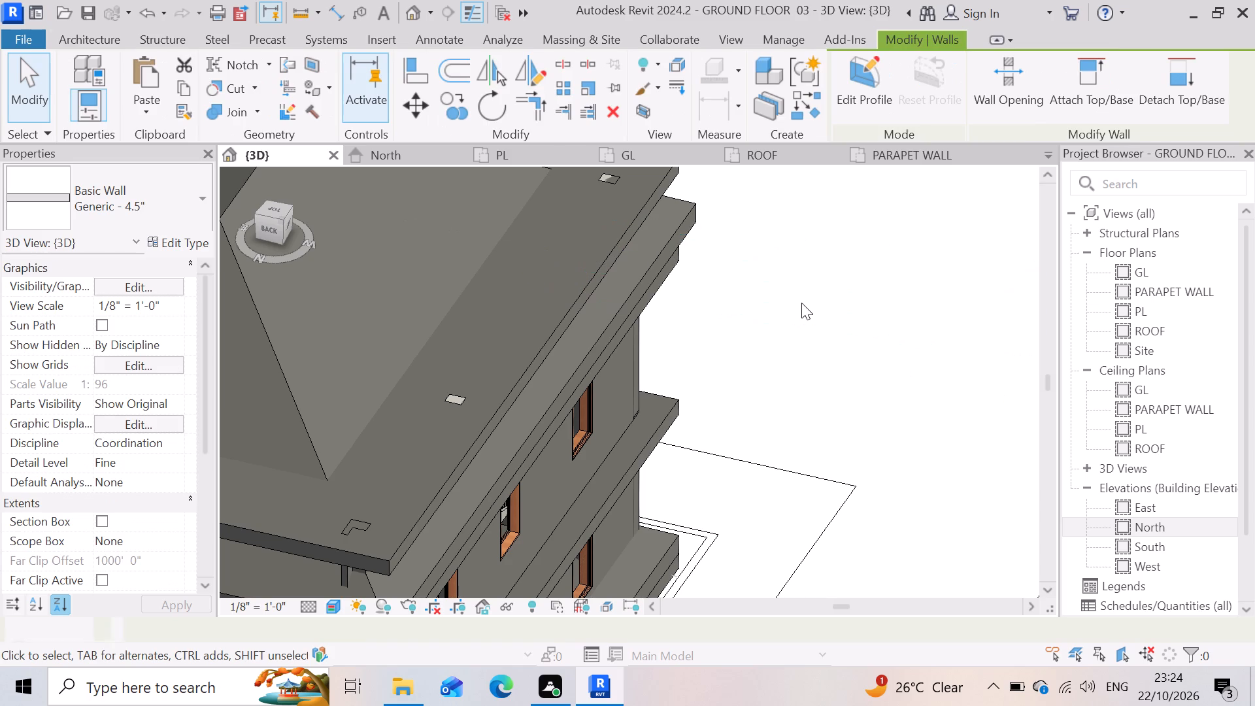
Examine the Generic - 12" slab at PARAPET WALL level and its edges around the hip roof in 3D.
{"action": "scroll", "coordinate": [863, 364], "scroll_direction": "down", "scroll_amount": 6}
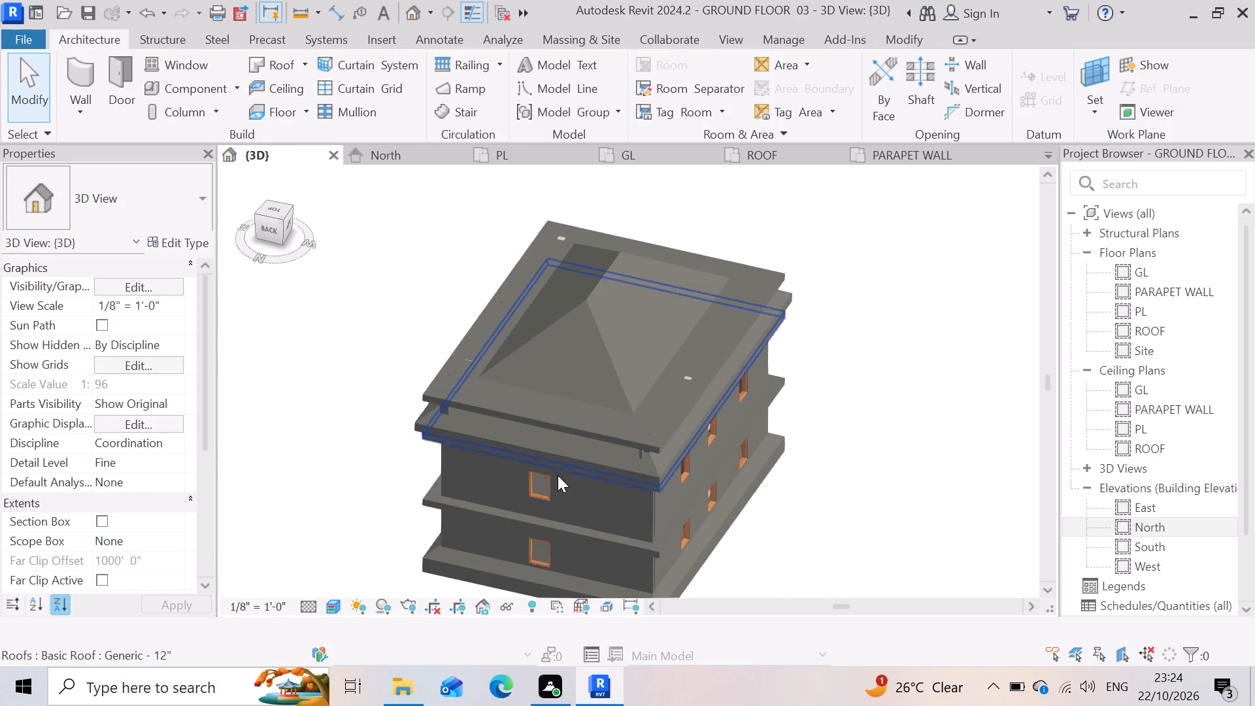
{"action": "scroll", "coordinate": [560, 449], "scroll_direction": "up", "scroll_amount": 8}
{"action": "scroll", "coordinate": [652, 378], "scroll_direction": "down", "scroll_amount": 5}
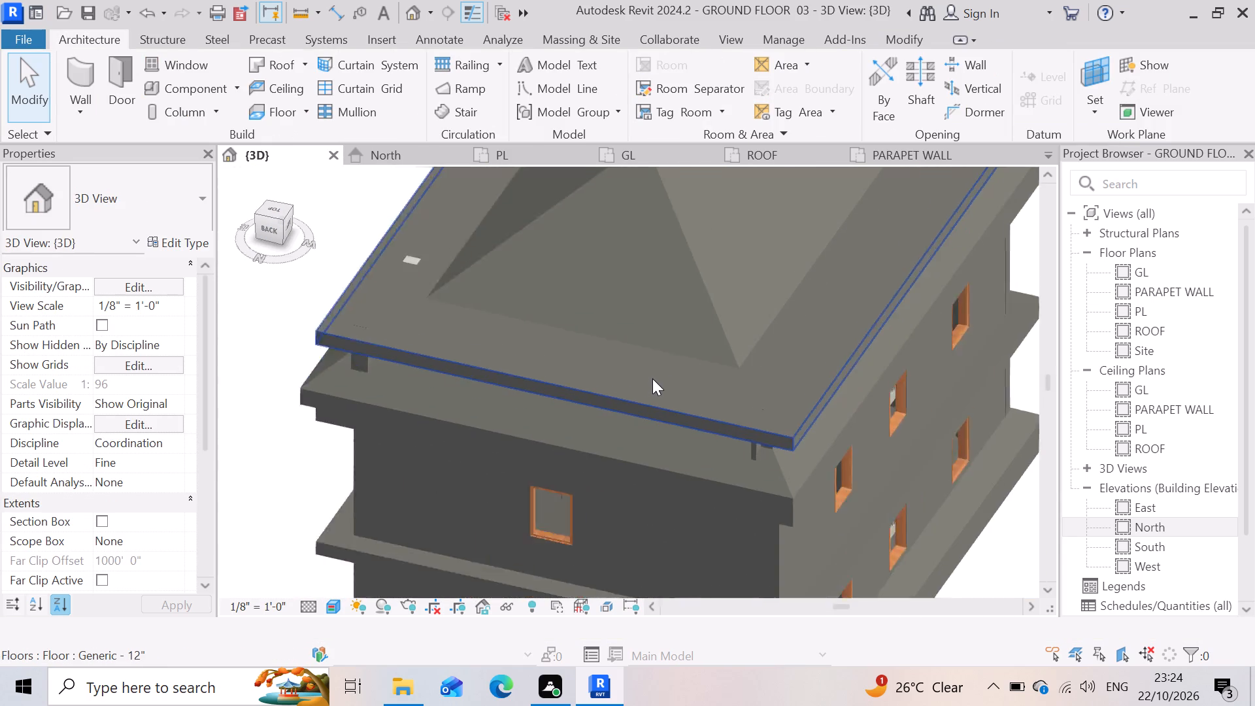
{"action": "scroll", "coordinate": [652, 378], "scroll_direction": "down", "scroll_amount": 3}
{"action": "scroll", "coordinate": [591, 392], "scroll_direction": "up", "scroll_amount": 7}
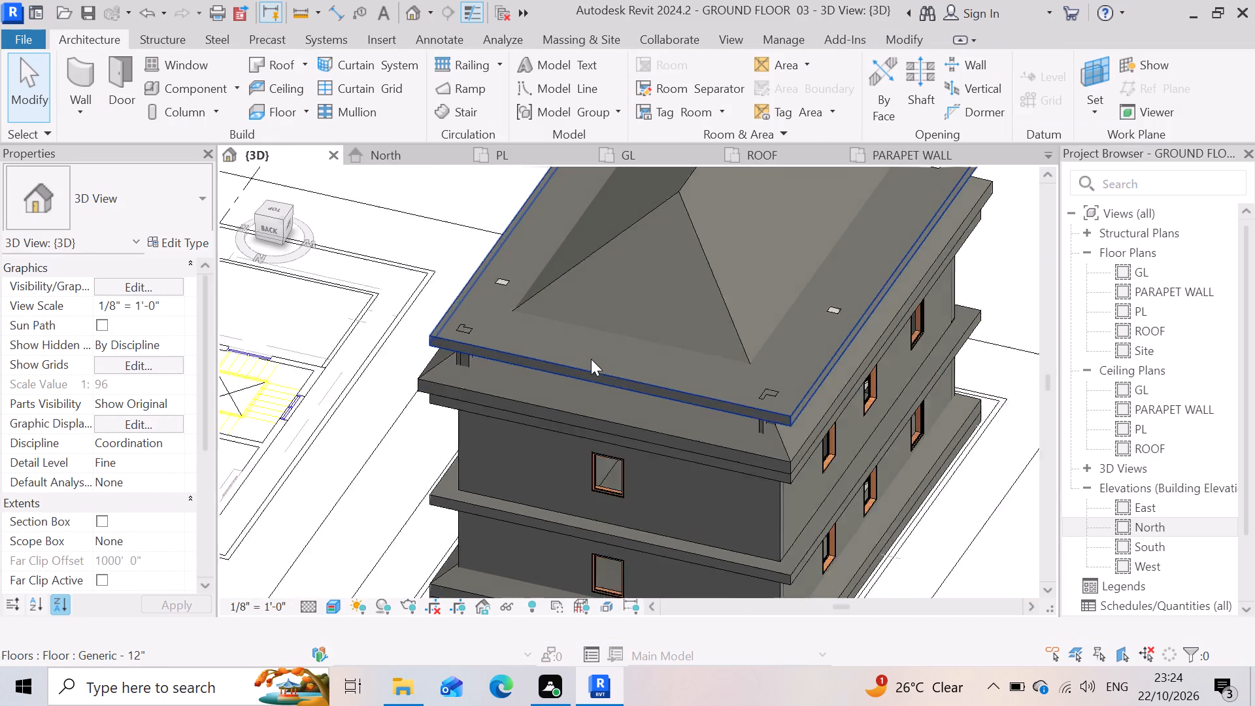
{"action": "scroll", "coordinate": [568, 352], "scroll_direction": "up", "scroll_amount": 3}
{"action": "scroll", "coordinate": [501, 358], "scroll_direction": "down", "scroll_amount": 4}
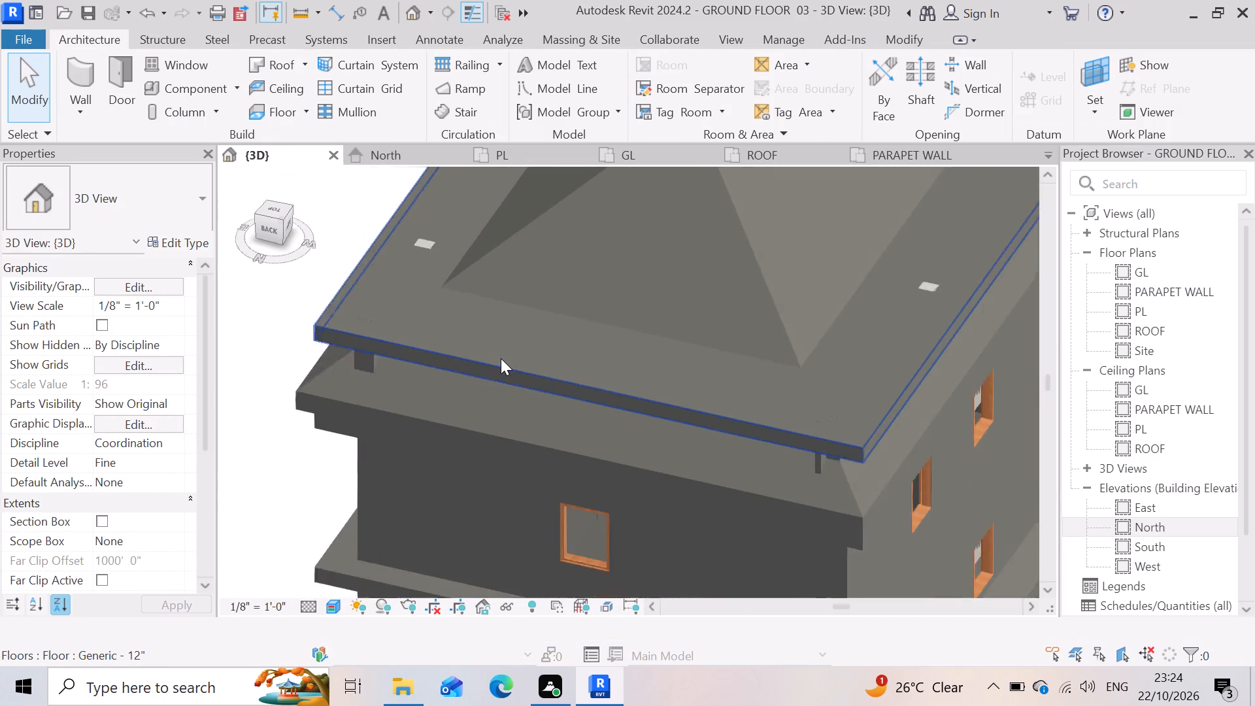
{"action": "scroll", "coordinate": [501, 358], "scroll_direction": "down", "scroll_amount": 3}
{"action": "left_click", "coordinate": [627, 390]}
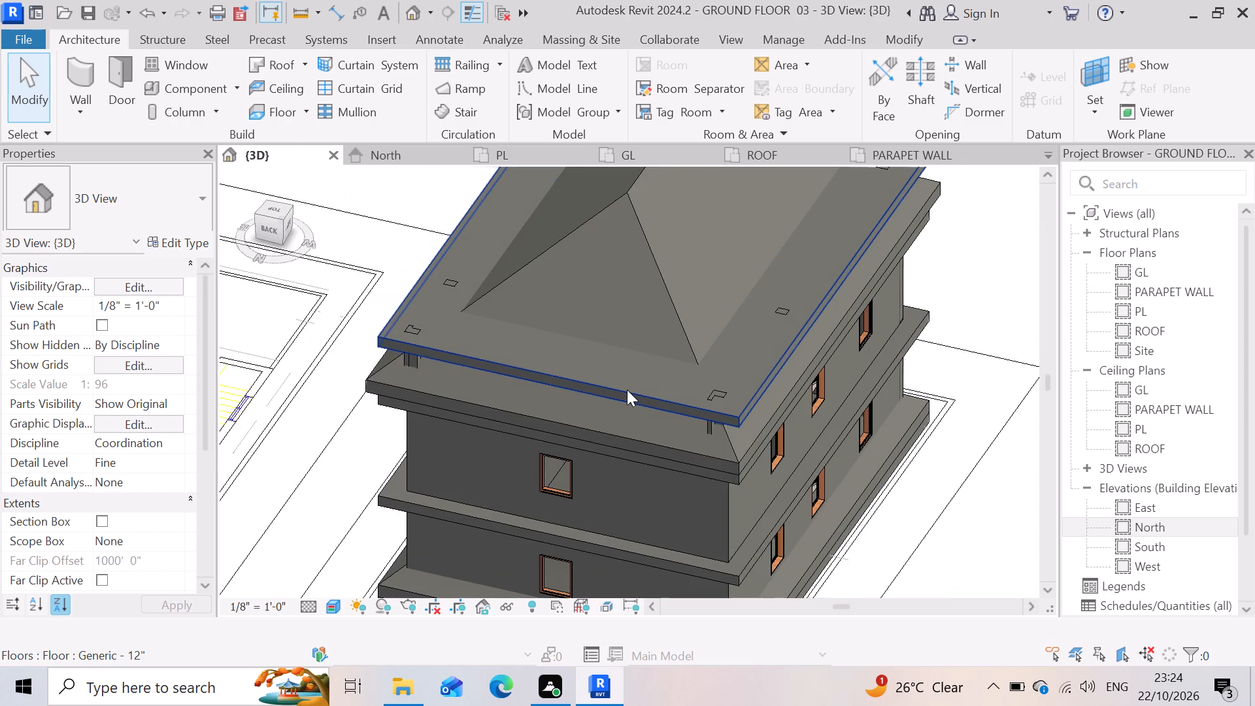
{"action": "scroll", "coordinate": [673, 411], "scroll_direction": "down", "scroll_amount": 8}
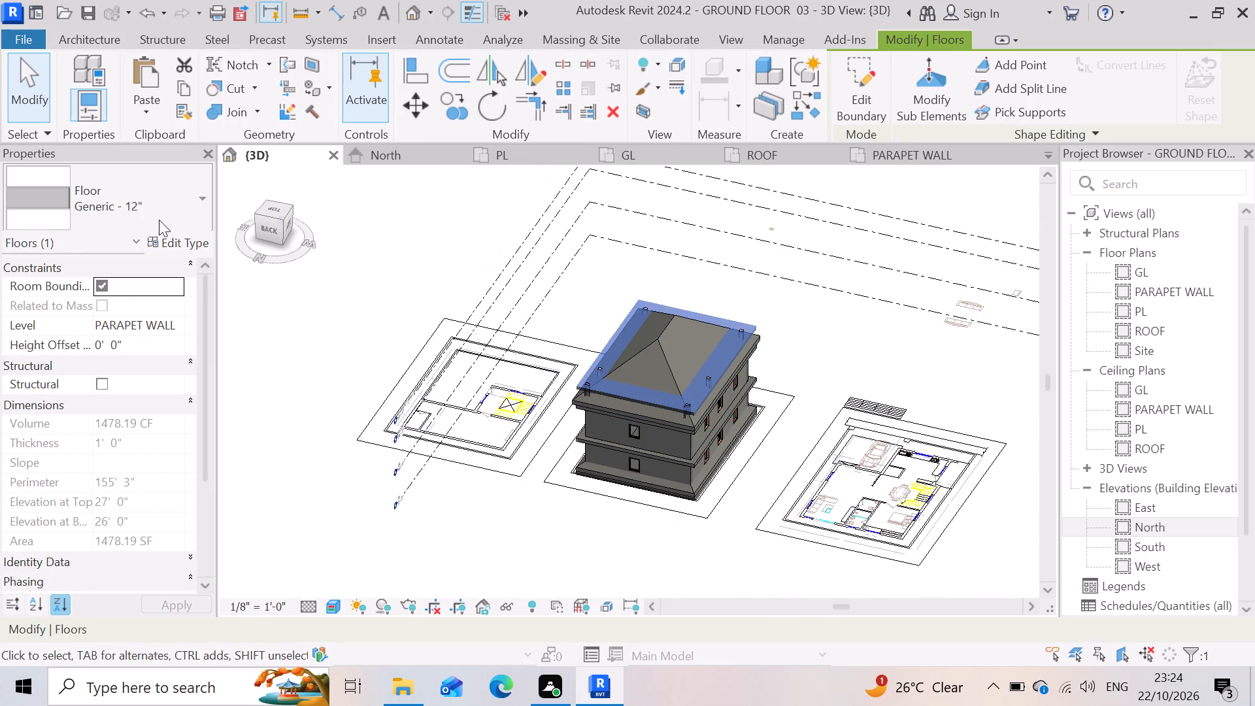
In the GL floor plan, create a Handrail - Rectangular railing on a rectangular path along the first-floor plan's outer walls, about 40' long.
{"action": "left_click", "coordinate": [157, 35]}
{"action": "left_click", "coordinate": [99, 44]}
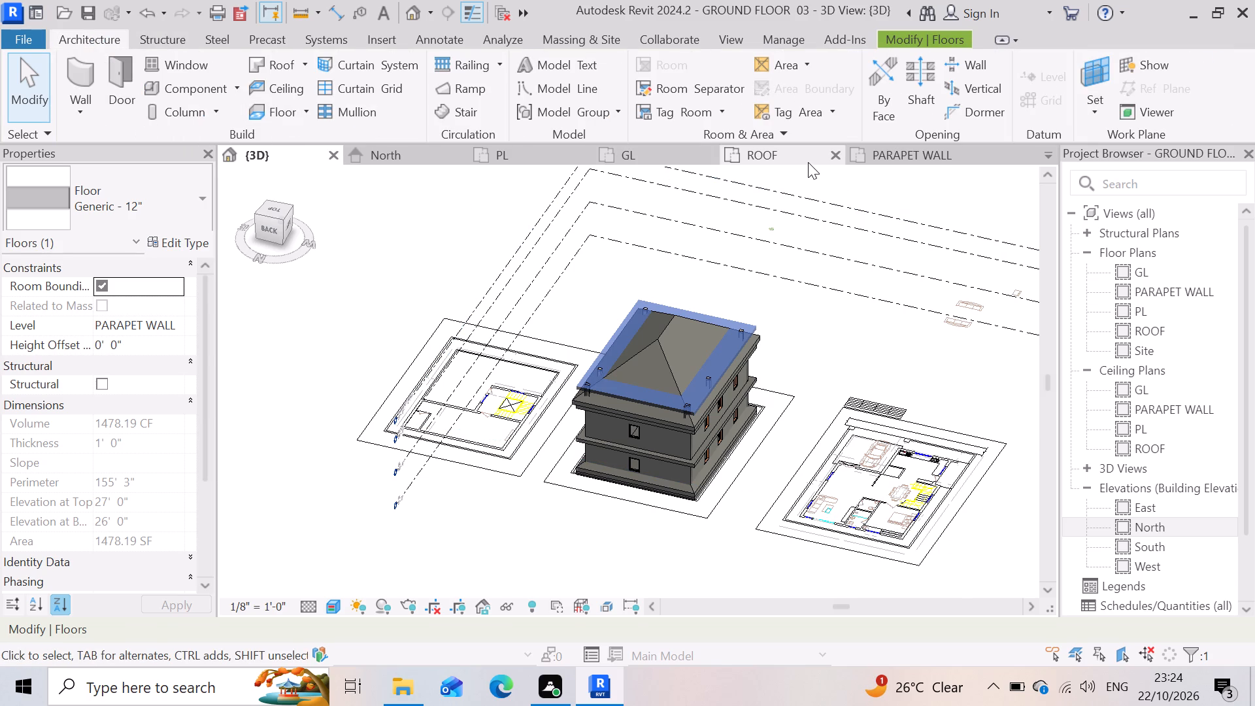
{"action": "left_click", "coordinate": [646, 163]}
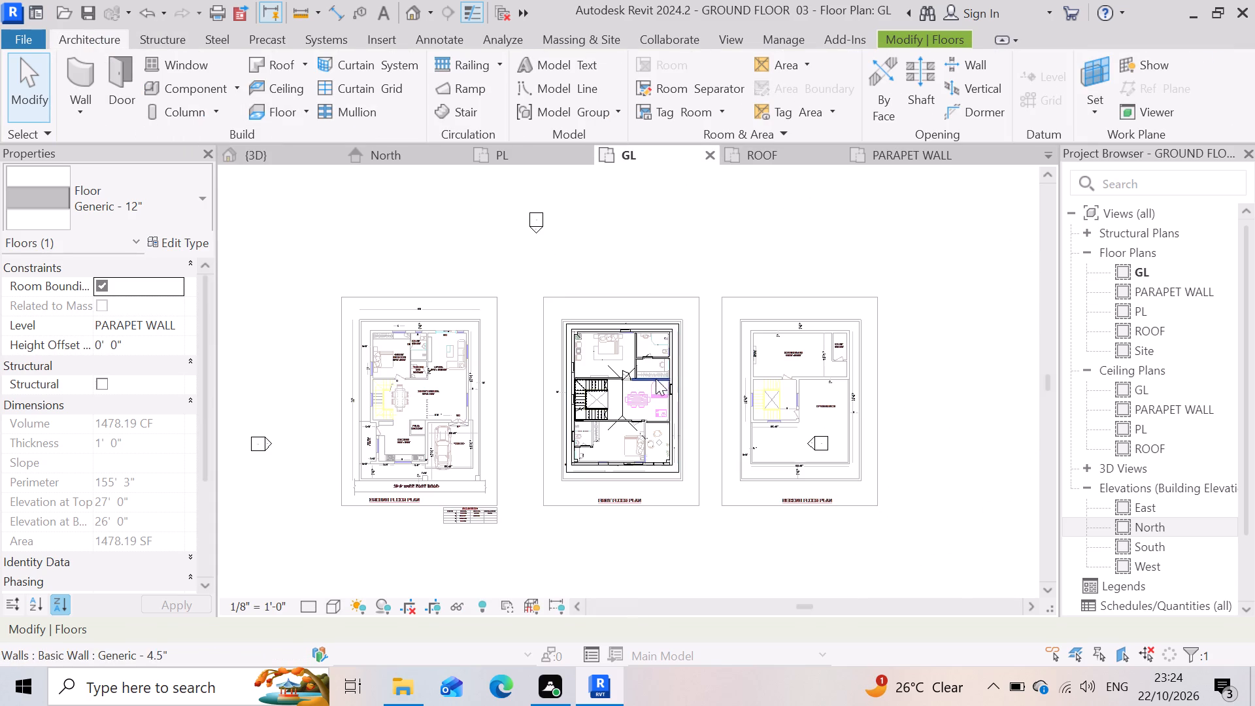
{"action": "left_click", "coordinate": [451, 58]}
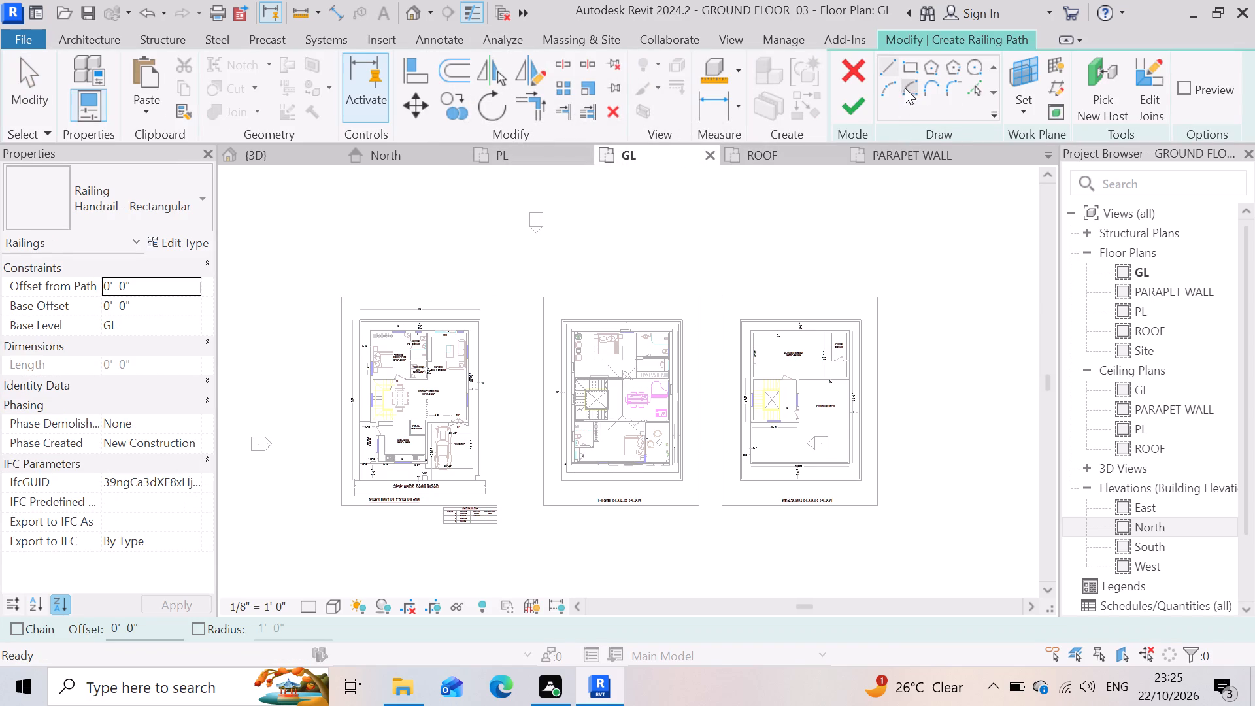
{"action": "left_click", "coordinate": [914, 73]}
{"action": "scroll", "coordinate": [518, 358], "scroll_direction": "up", "scroll_amount": 3}
{"action": "scroll", "coordinate": [580, 318], "scroll_direction": "up", "scroll_amount": 3}
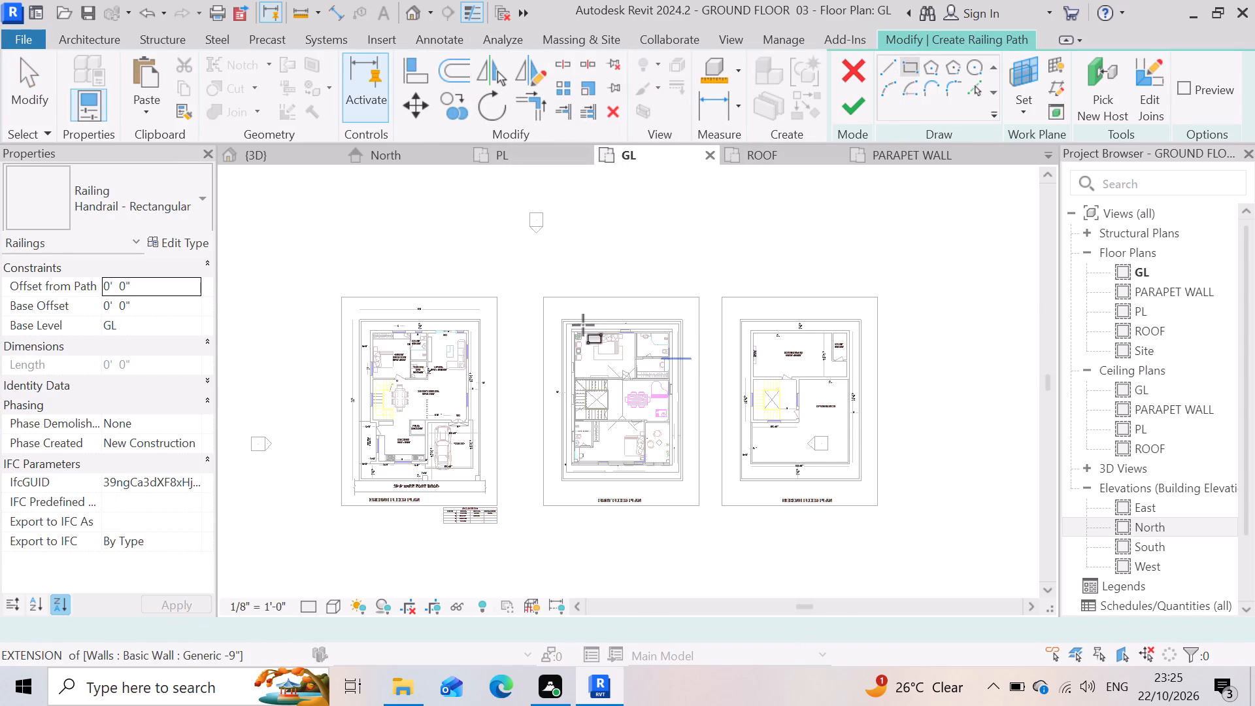
{"action": "scroll", "coordinate": [582, 325], "scroll_direction": "up", "scroll_amount": 8}
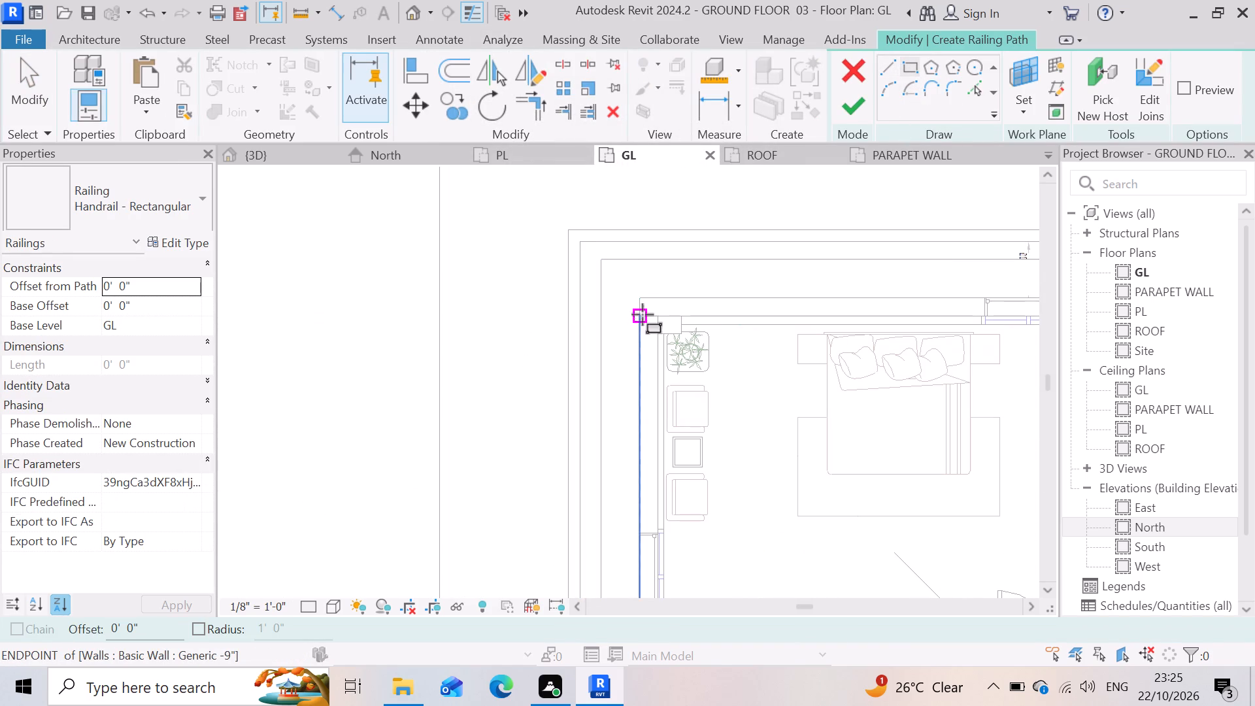
{"action": "left_click", "coordinate": [644, 295]}
{"action": "scroll", "coordinate": [616, 322], "scroll_direction": "down", "scroll_amount": 10}
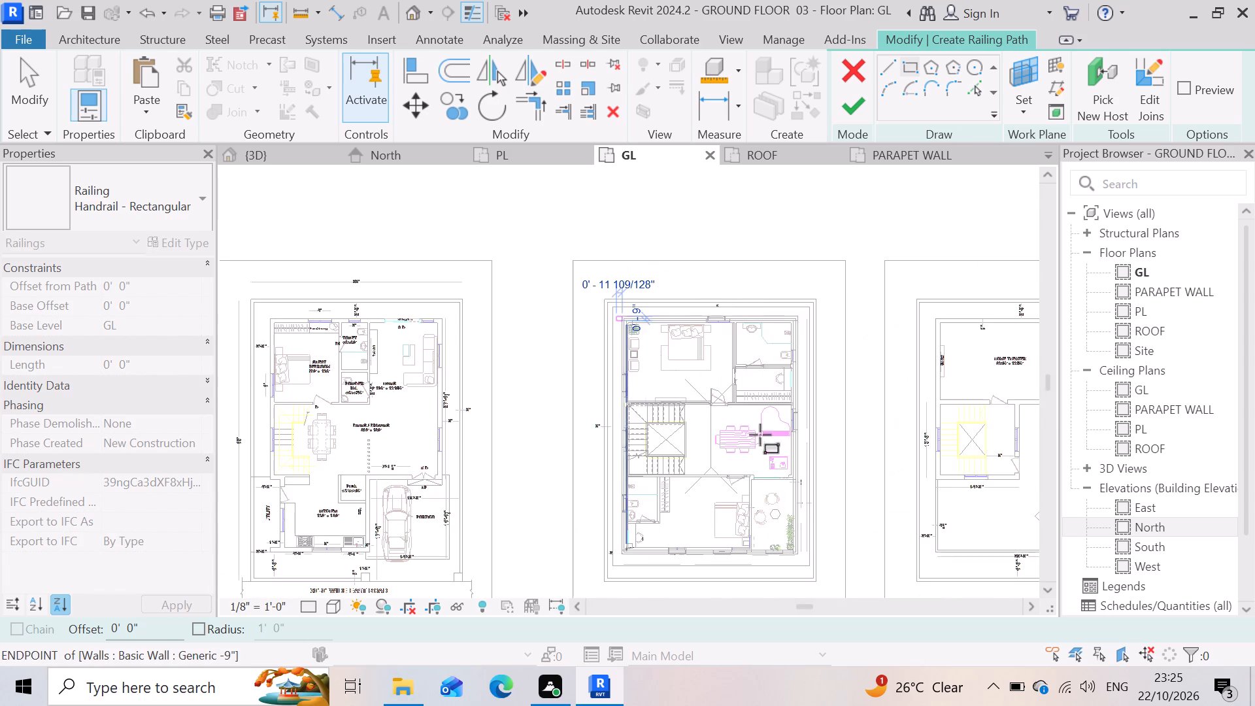
{"action": "scroll", "coordinate": [792, 570], "scroll_direction": "up", "scroll_amount": 11}
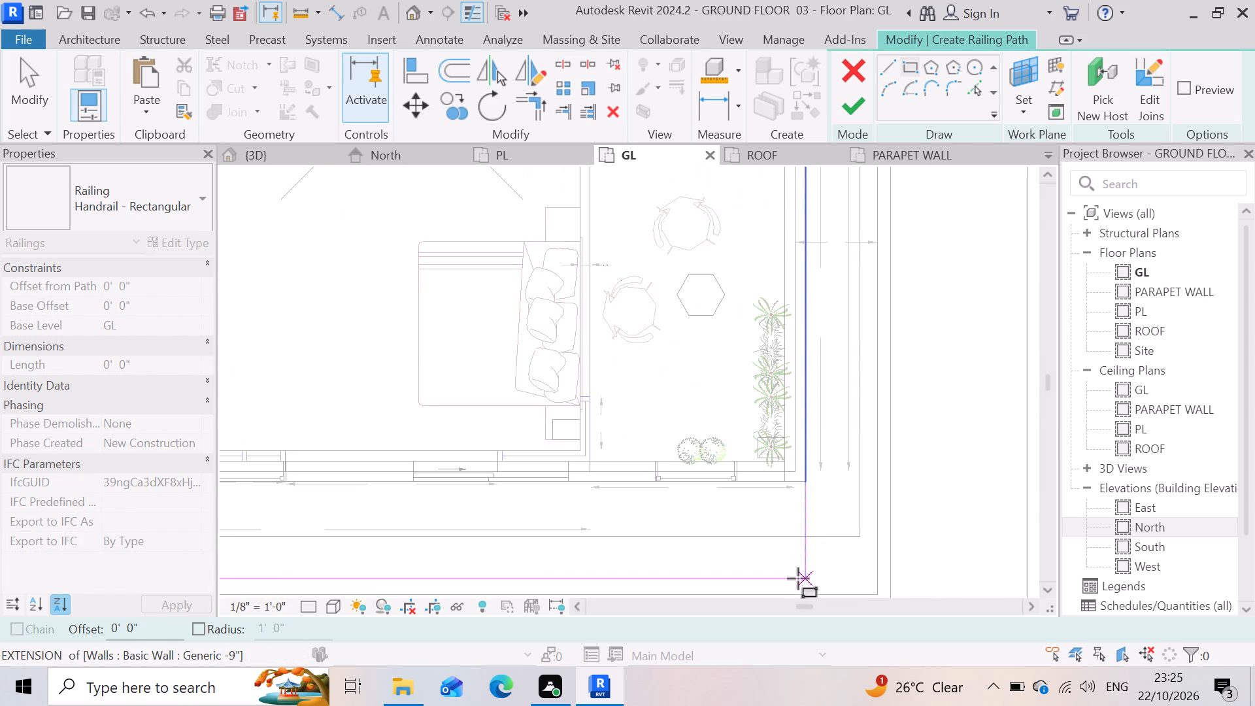
{"action": "left_click", "coordinate": [797, 467]}
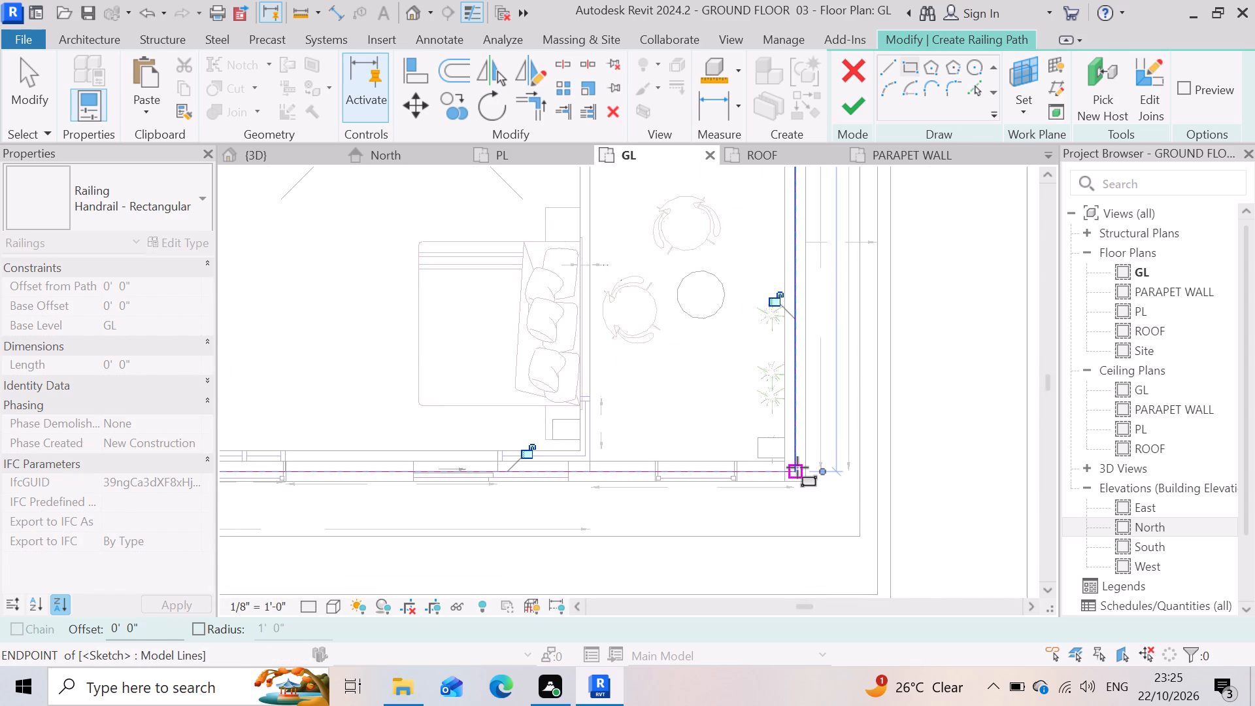
{"action": "scroll", "coordinate": [797, 467], "scroll_direction": "down", "scroll_amount": 11}
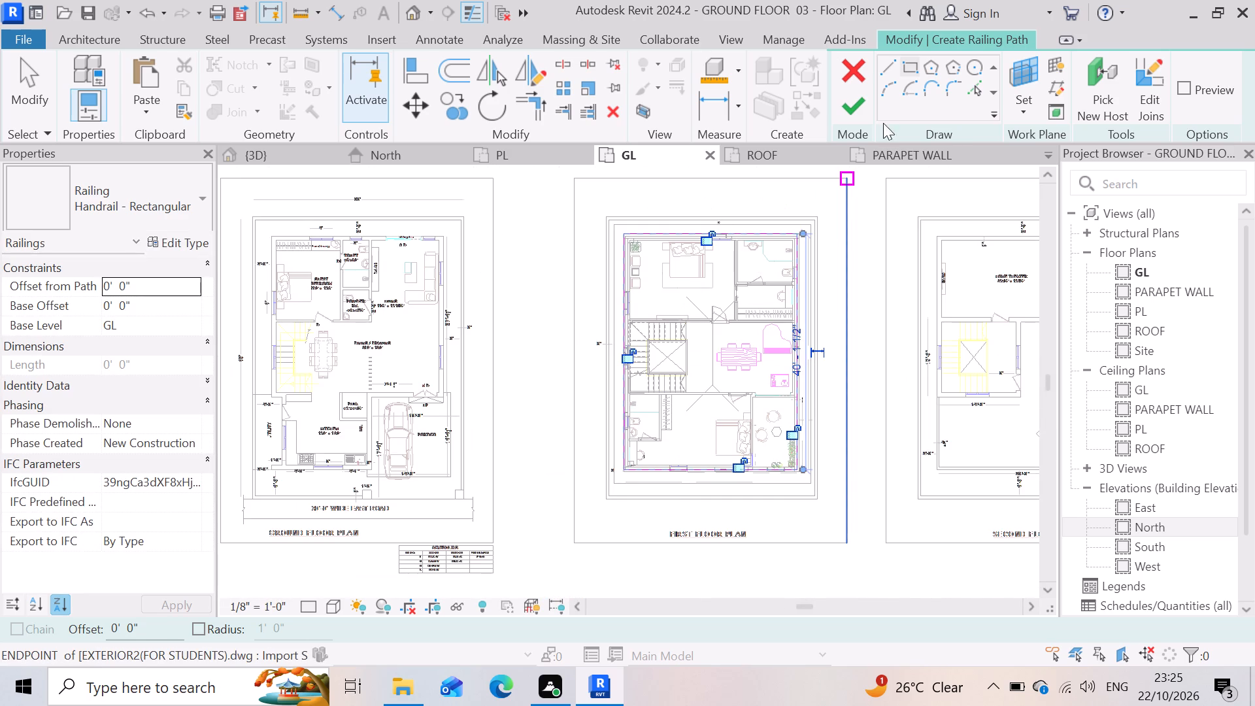
{"action": "left_click", "coordinate": [843, 112]}
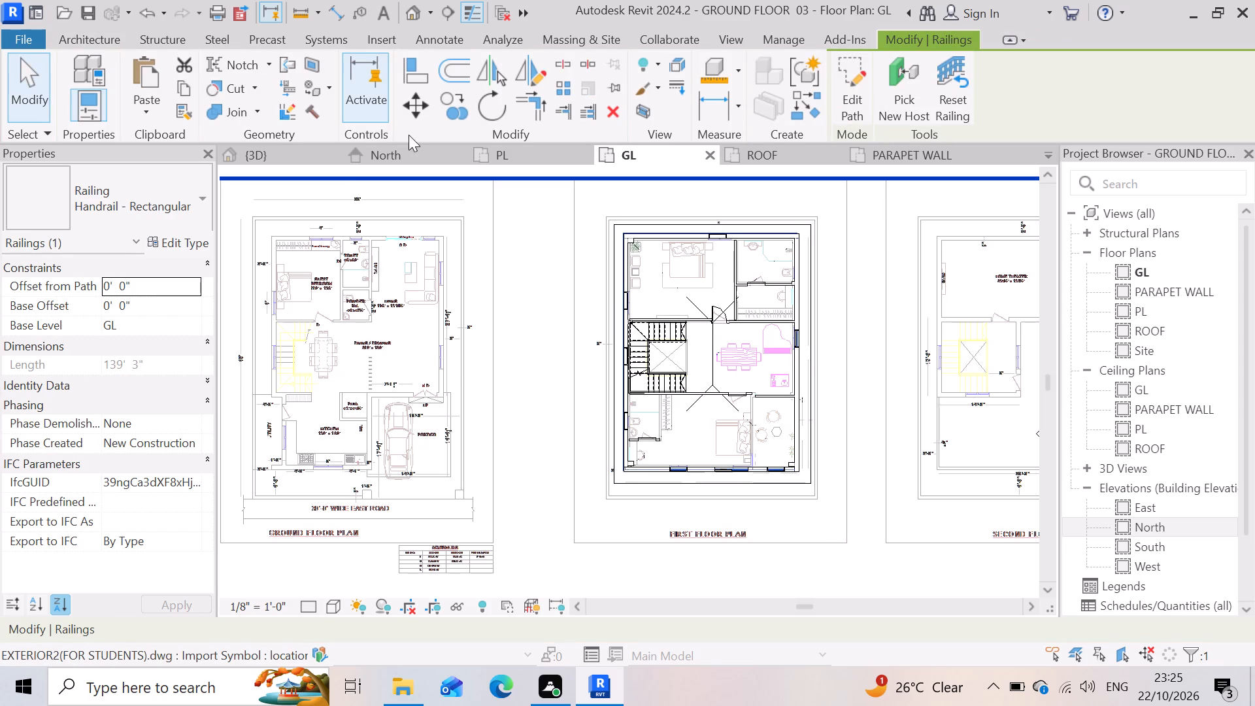
Inspect the new handrail's position on the house walls in the 3D view.
{"action": "left_click", "coordinate": [299, 165]}
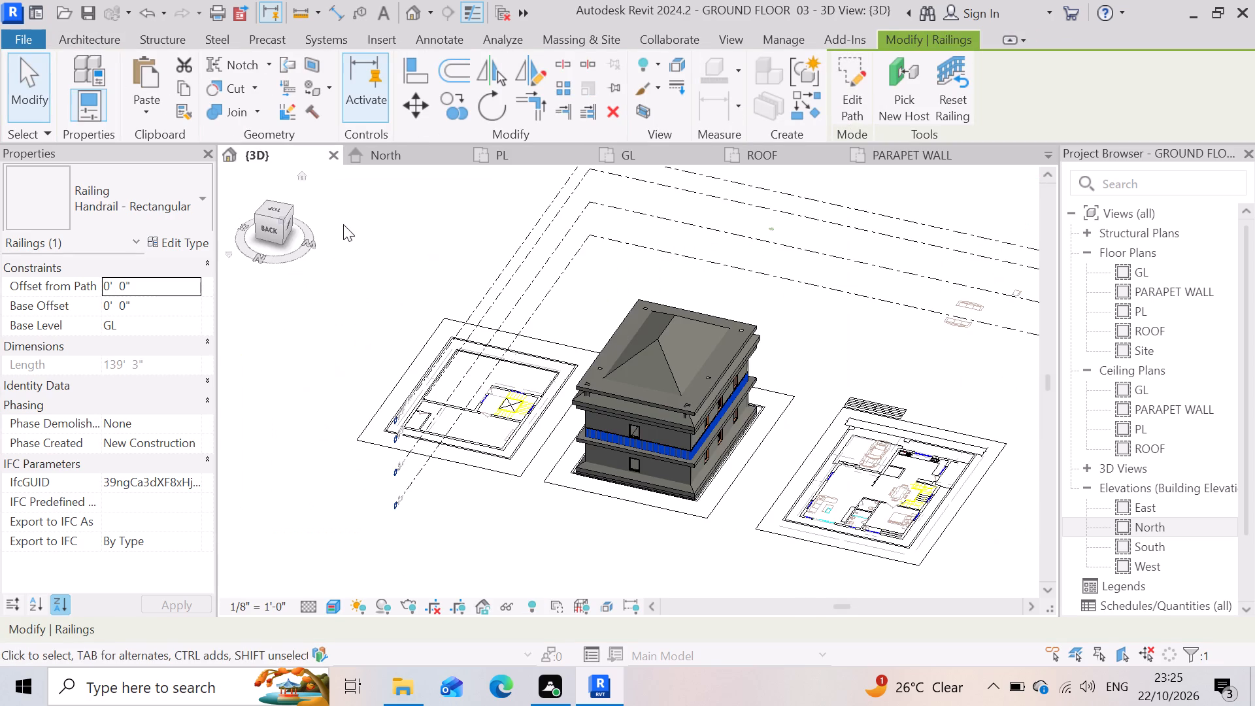
{"action": "scroll", "coordinate": [702, 469], "scroll_direction": "up", "scroll_amount": 7}
{"action": "scroll", "coordinate": [576, 397], "scroll_direction": "up", "scroll_amount": 4}
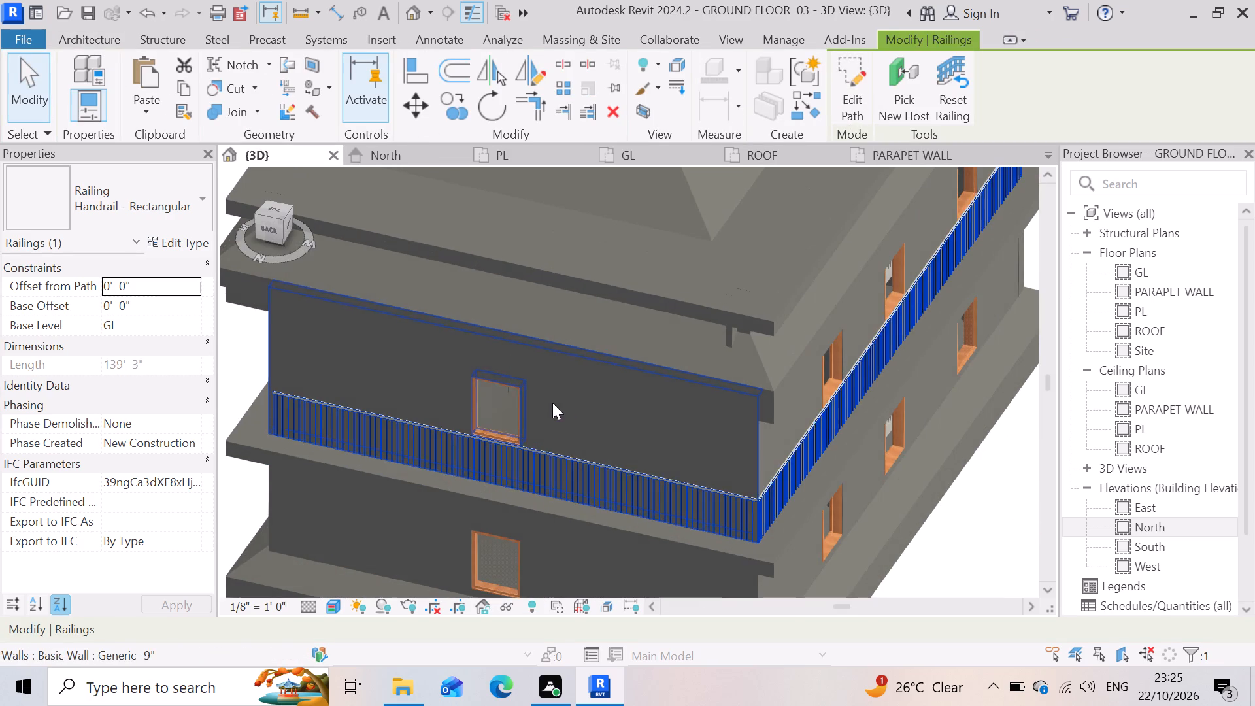
{"action": "scroll", "coordinate": [458, 478], "scroll_direction": "up", "scroll_amount": 4}
{"action": "scroll", "coordinate": [803, 510], "scroll_direction": "down", "scroll_amount": 2}
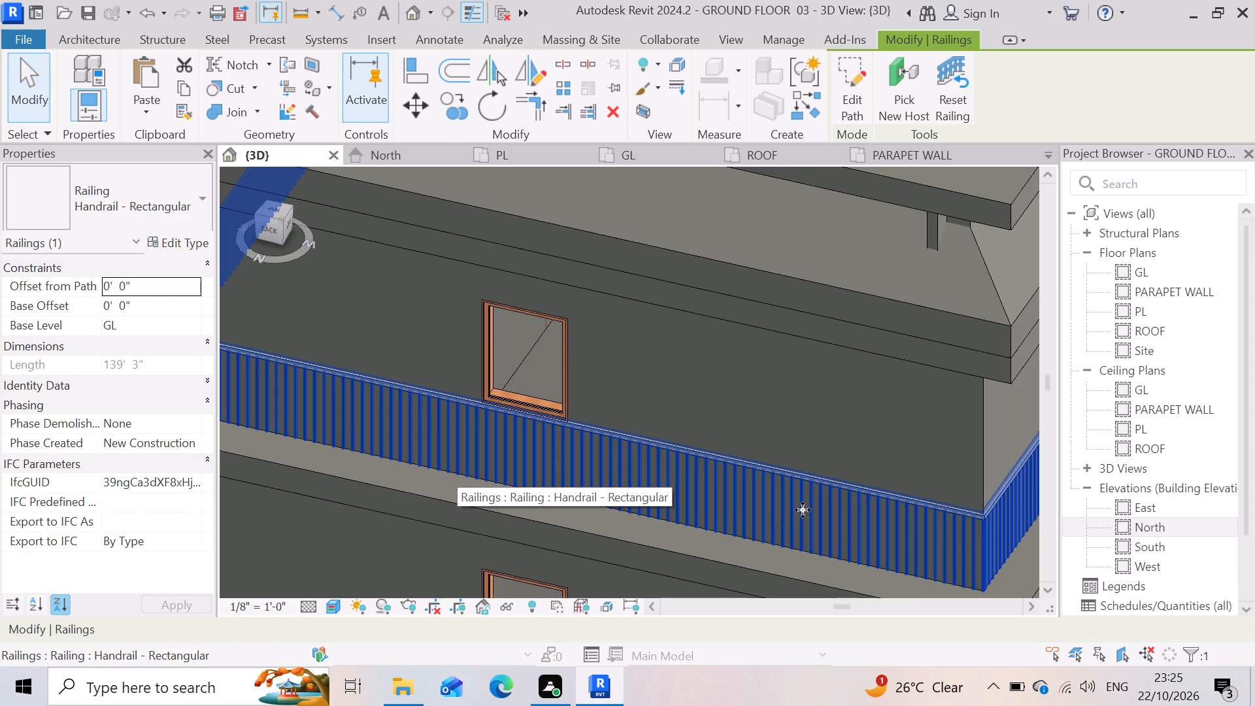
Copy the Handrail - Rectangular railing from the GL level and paste it aligned to the ROOF level.
{"action": "scroll", "coordinate": [803, 510], "scroll_direction": "down", "scroll_amount": 6}
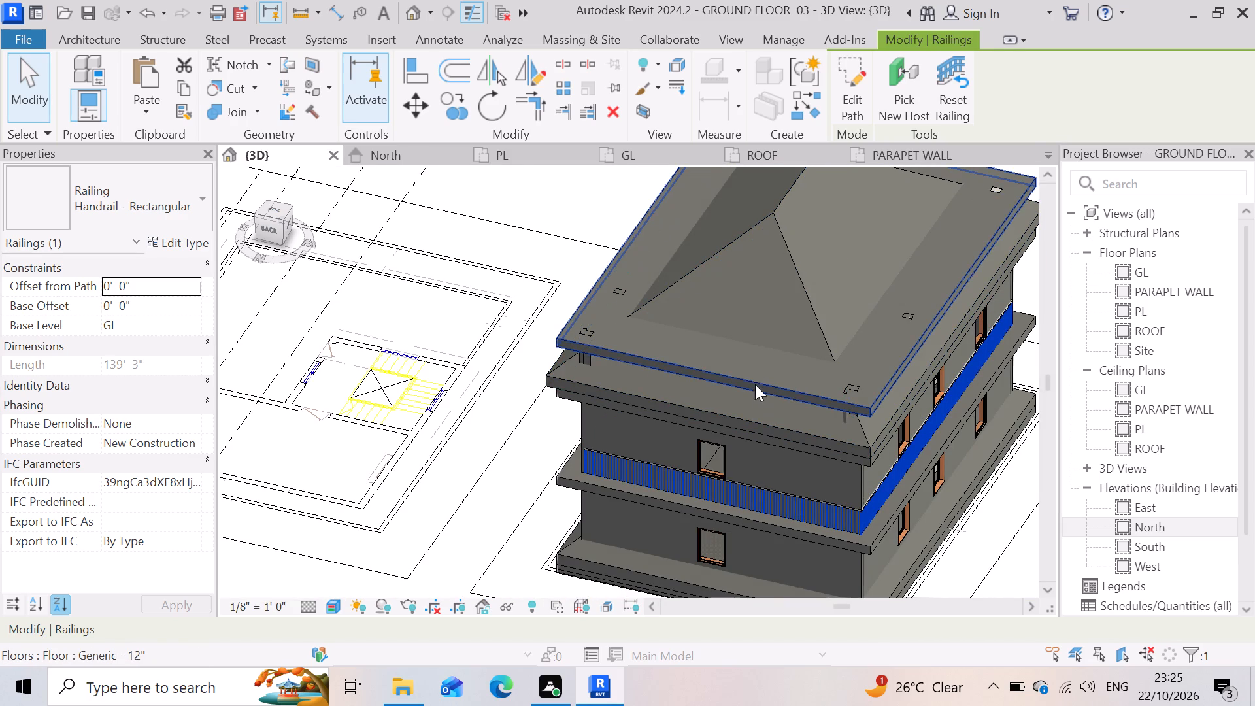
{"action": "left_click", "coordinate": [829, 518]}
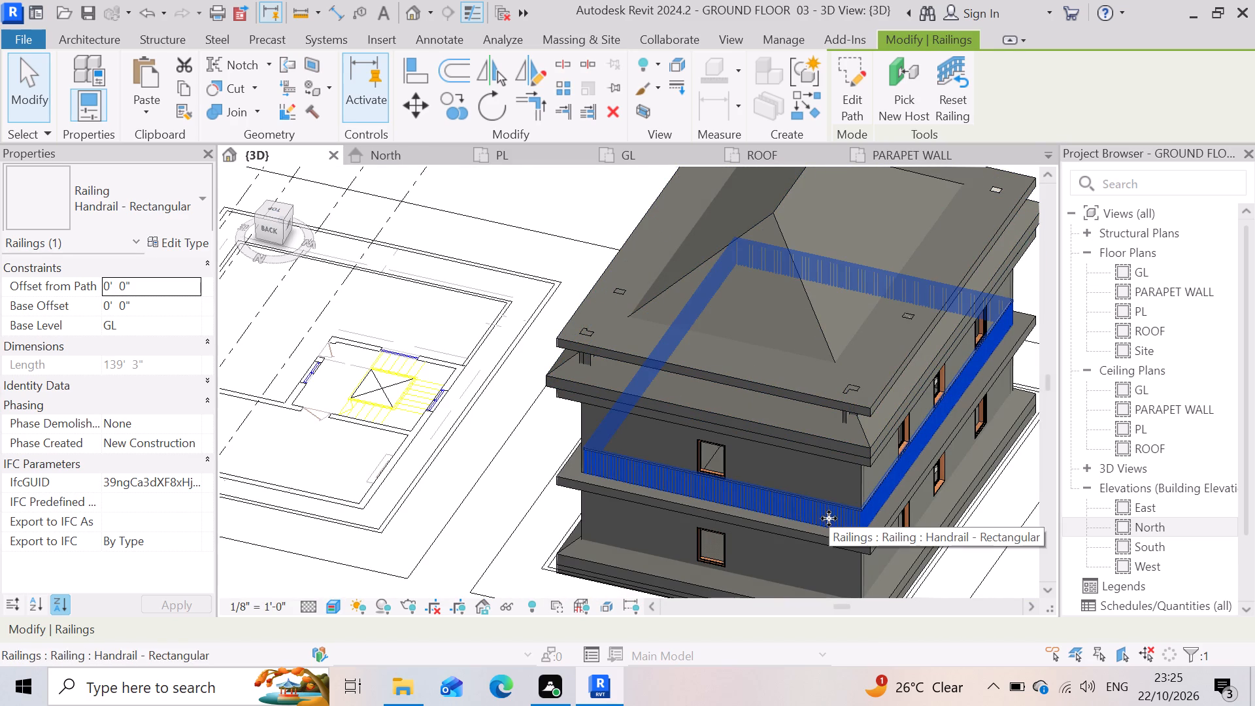
{"action": "left_click", "coordinate": [182, 83]}
{"action": "left_click", "coordinate": [136, 110]}
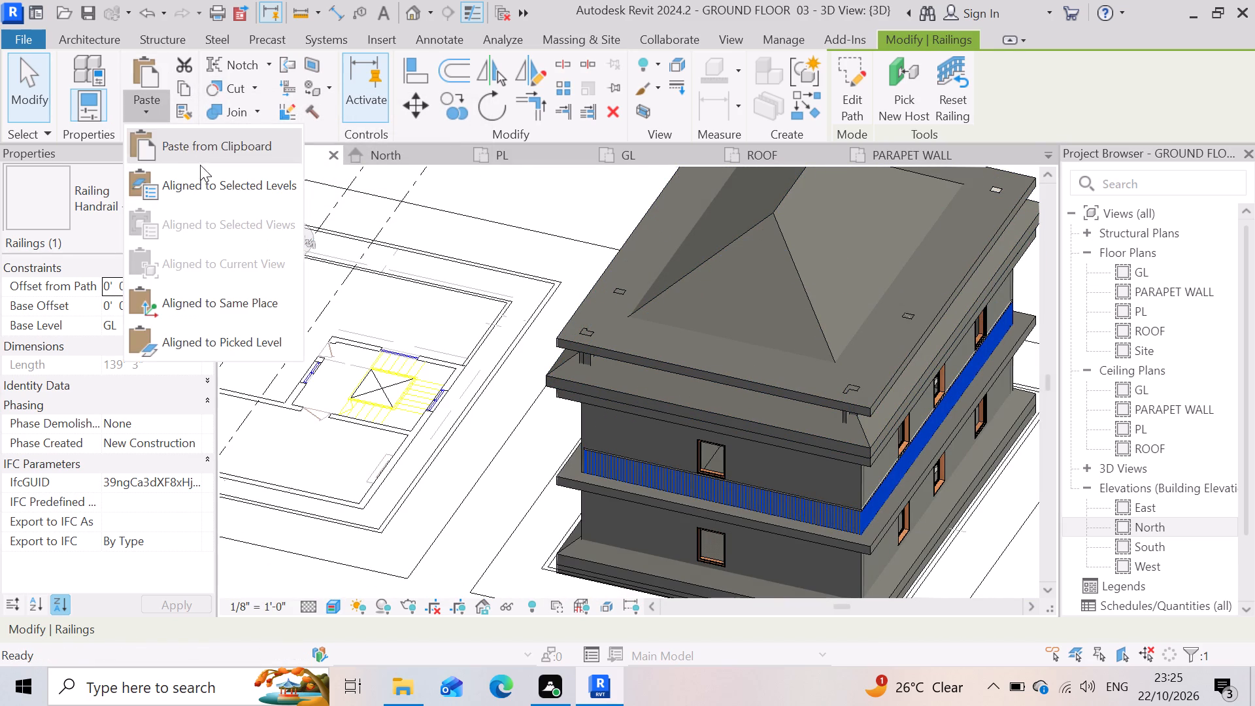
{"action": "left_click", "coordinate": [207, 184]}
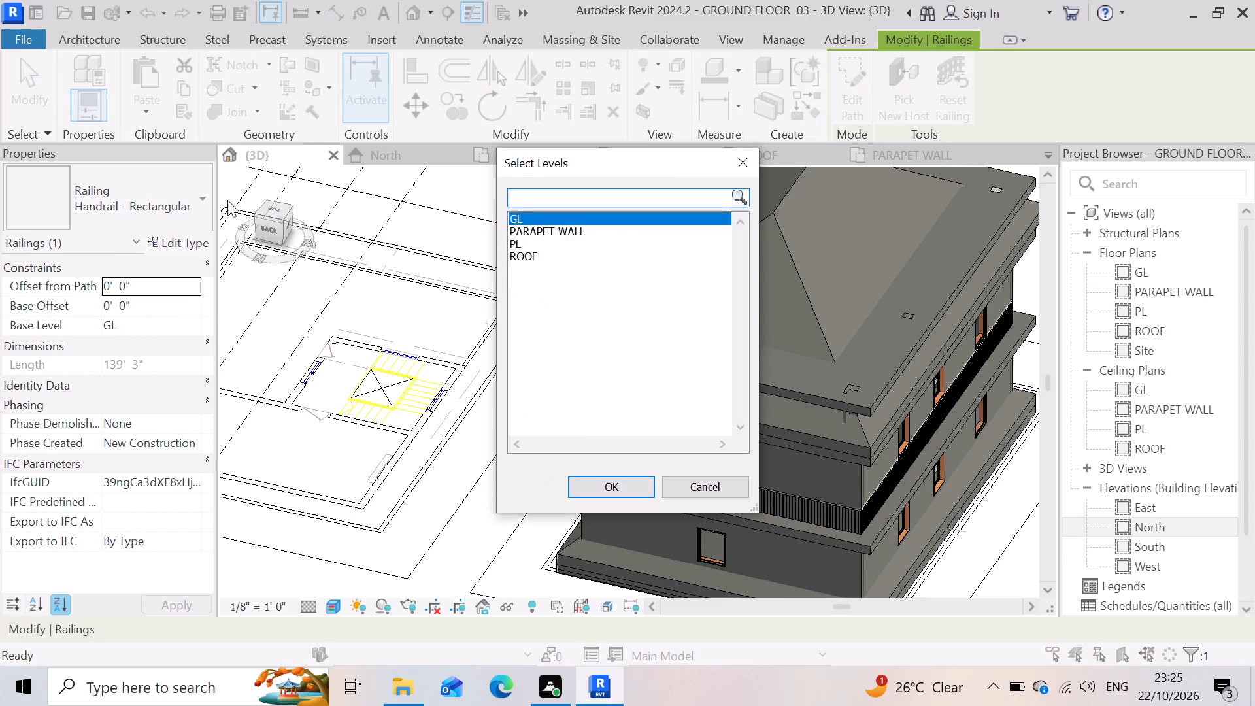
{"action": "left_click", "coordinate": [543, 258]}
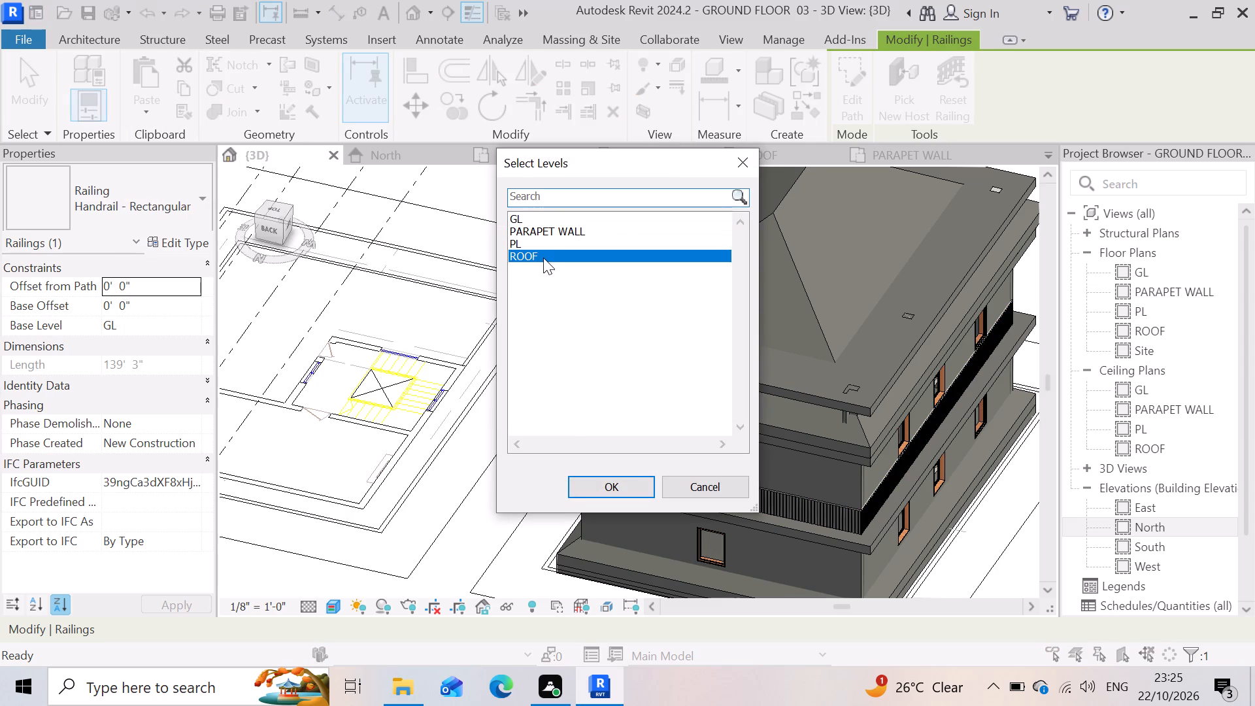
{"action": "left_click", "coordinate": [616, 482]}
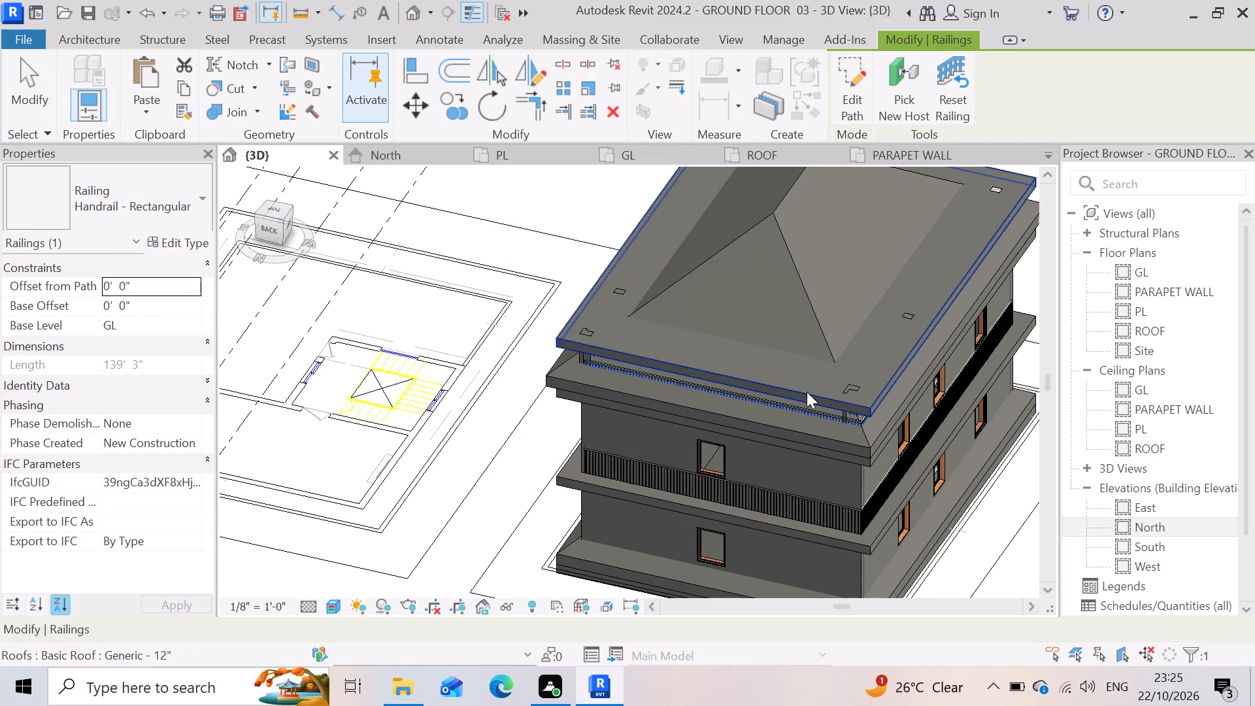
Delete the original Handrail - Rectangular railing around the upper-storey walls at GL level, keeping the copy at ROOF level.
{"action": "scroll", "coordinate": [818, 392], "scroll_direction": "up", "scroll_amount": 11}
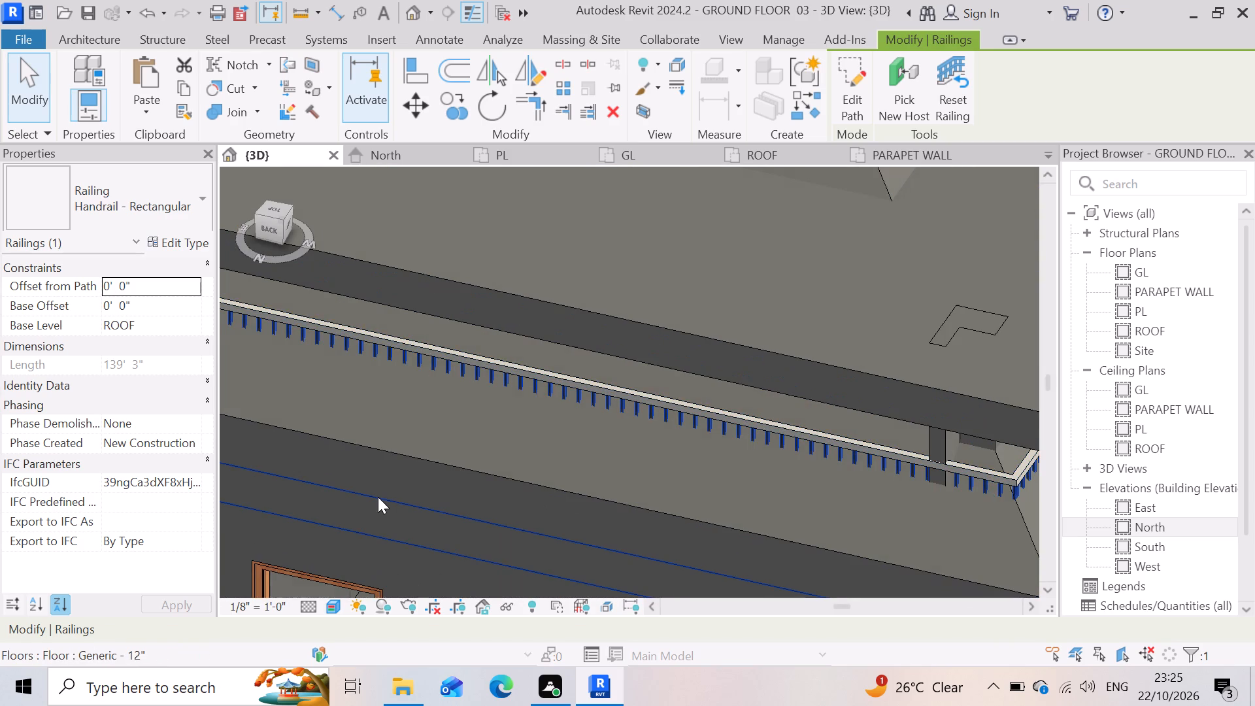
{"action": "scroll", "coordinate": [718, 399], "scroll_direction": "down", "scroll_amount": 11}
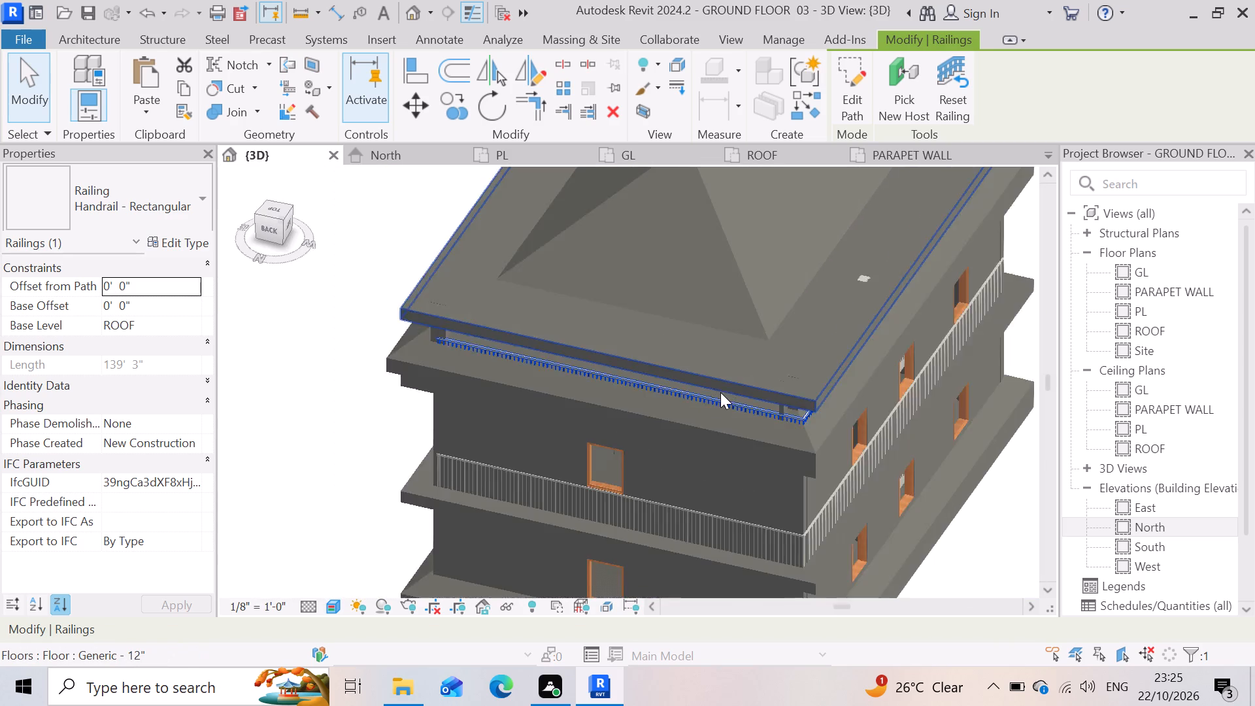
{"action": "scroll", "coordinate": [720, 392], "scroll_direction": "down", "scroll_amount": 6}
{"action": "scroll", "coordinate": [703, 360], "scroll_direction": "up", "scroll_amount": 4}
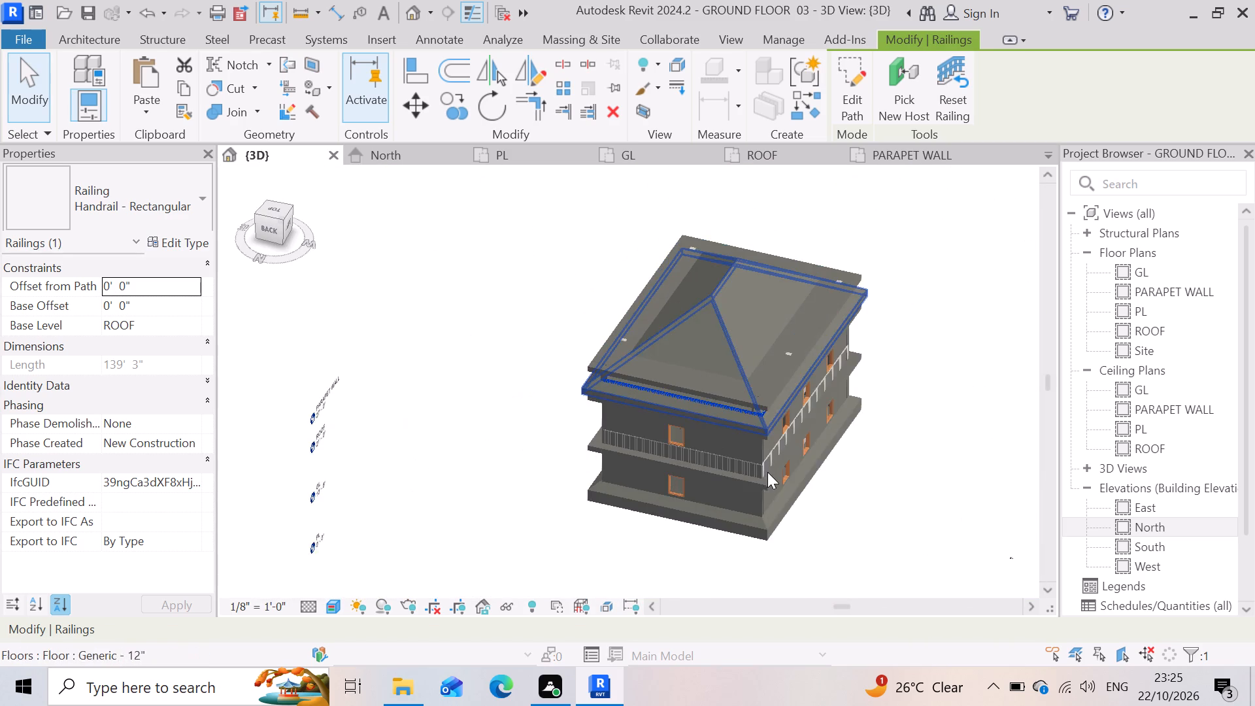
{"action": "scroll", "coordinate": [768, 472], "scroll_direction": "up", "scroll_amount": 8}
{"action": "scroll", "coordinate": [788, 582], "scroll_direction": "up", "scroll_amount": 7}
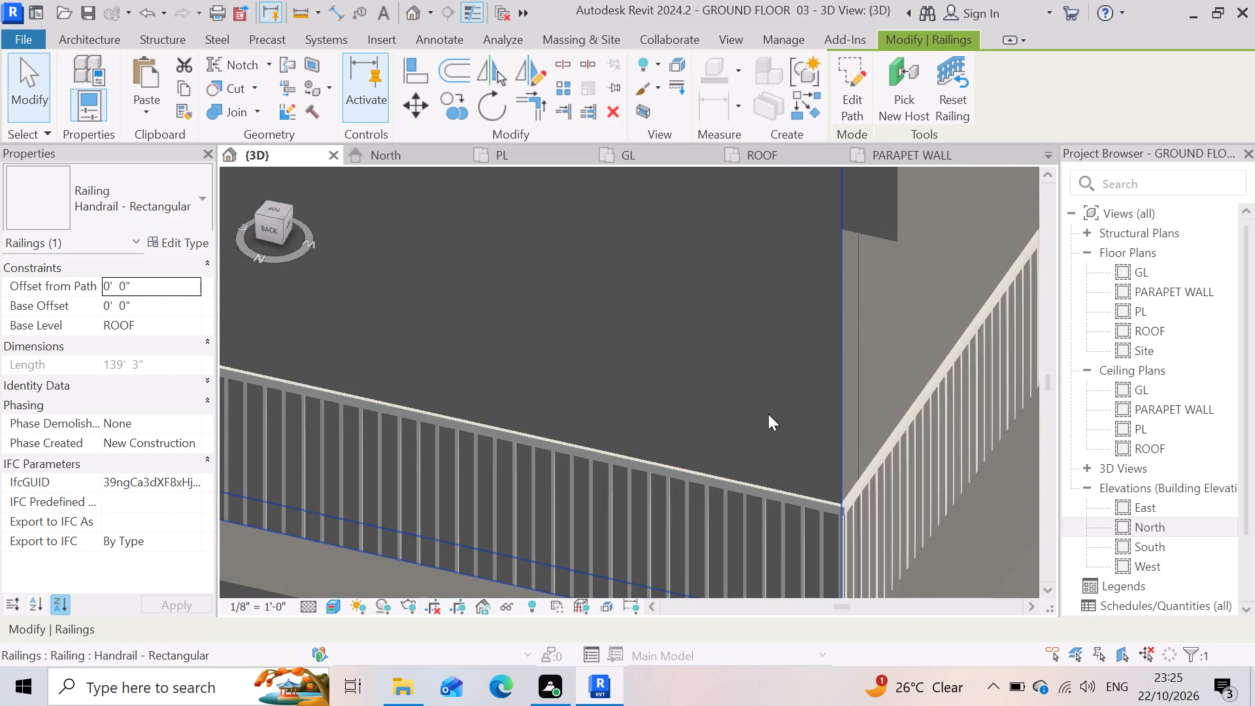
{"action": "scroll", "coordinate": [768, 390], "scroll_direction": "down", "scroll_amount": 5}
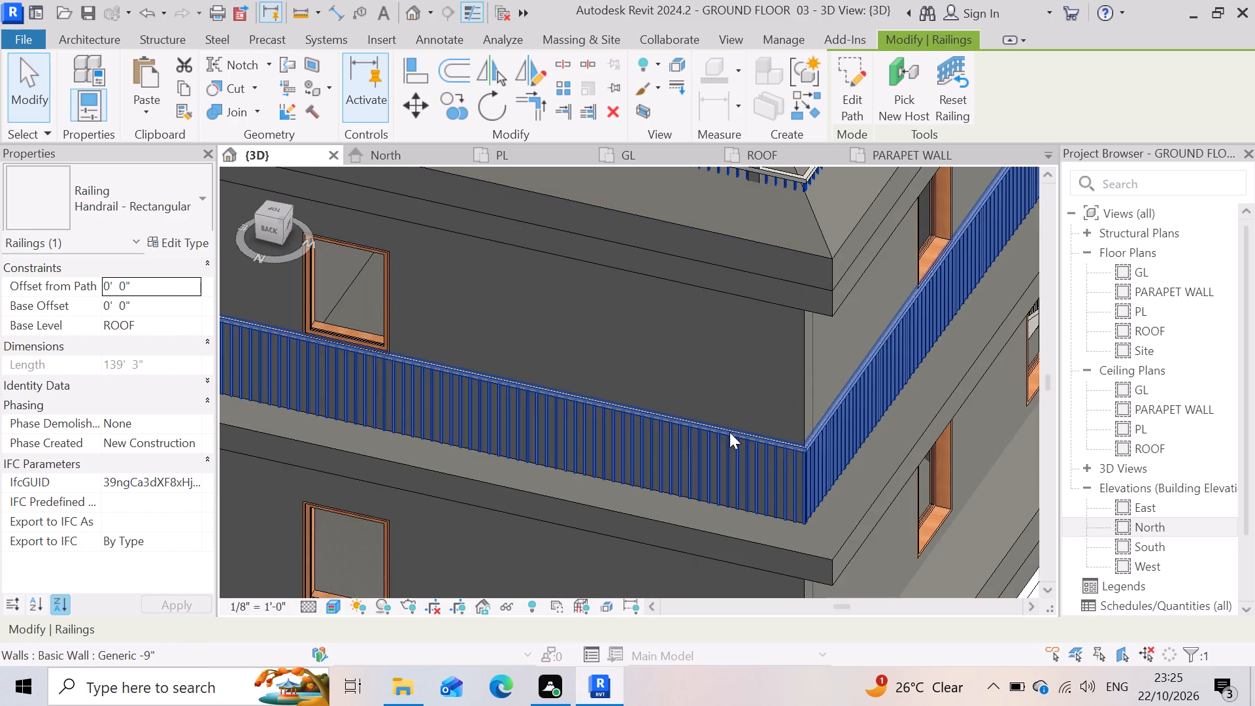
{"action": "left_click", "coordinate": [729, 432]}
{"action": "key", "text": "Delete"}
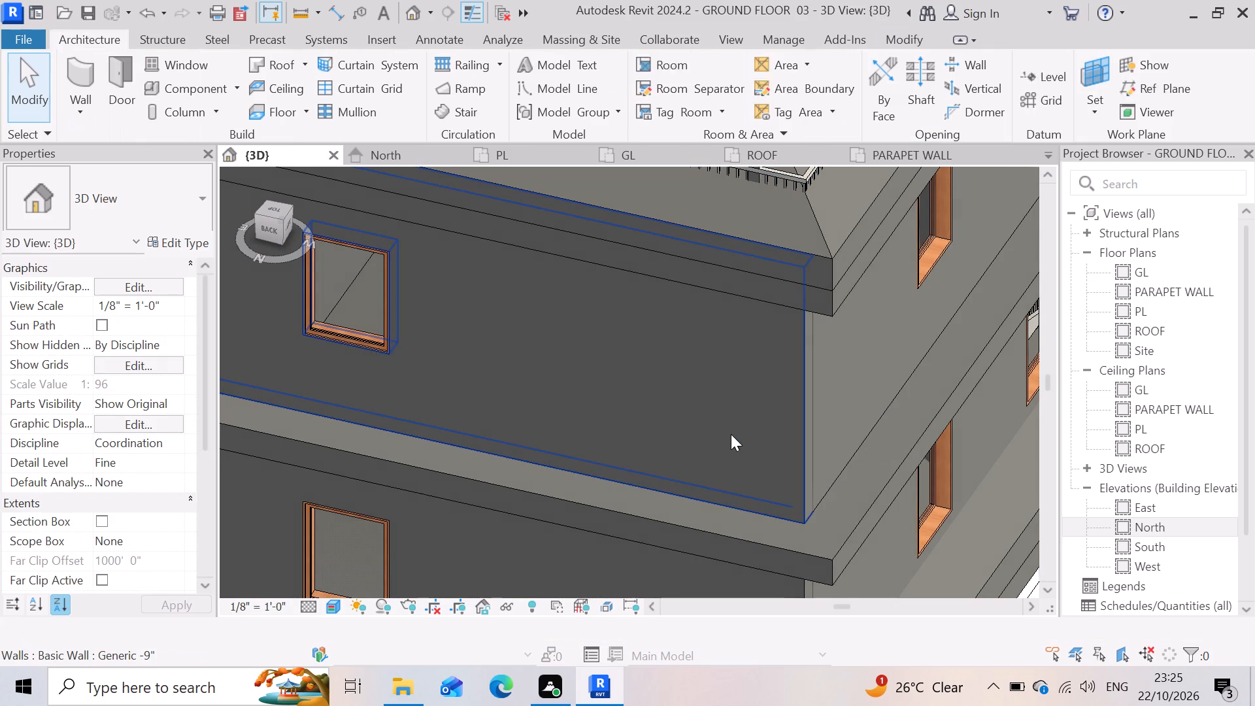
Select the Handrail - Rectangular railing at ROOF level and examine how it sits against the hip roof and top slab in 3D.
{"action": "scroll", "coordinate": [754, 482], "scroll_direction": "down", "scroll_amount": 5}
{"action": "scroll", "coordinate": [778, 347], "scroll_direction": "up", "scroll_amount": 4}
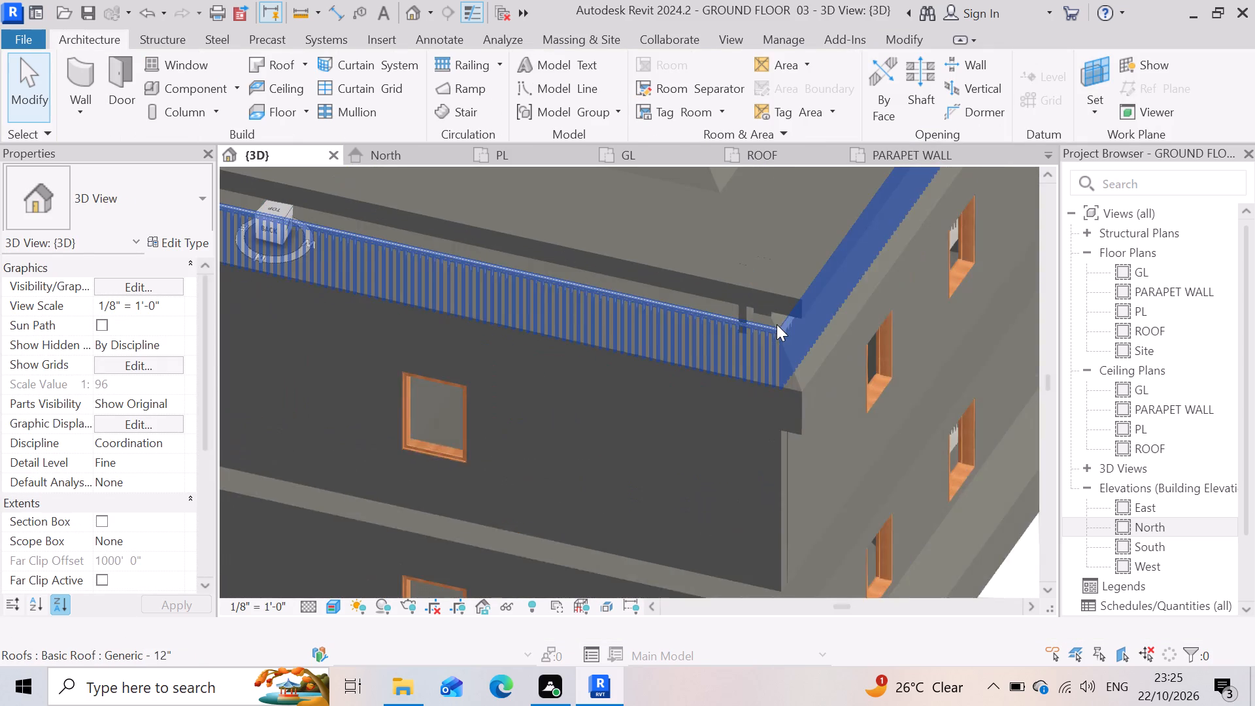
{"action": "scroll", "coordinate": [777, 324], "scroll_direction": "up", "scroll_amount": 7}
{"action": "scroll", "coordinate": [775, 488], "scroll_direction": "up", "scroll_amount": 4}
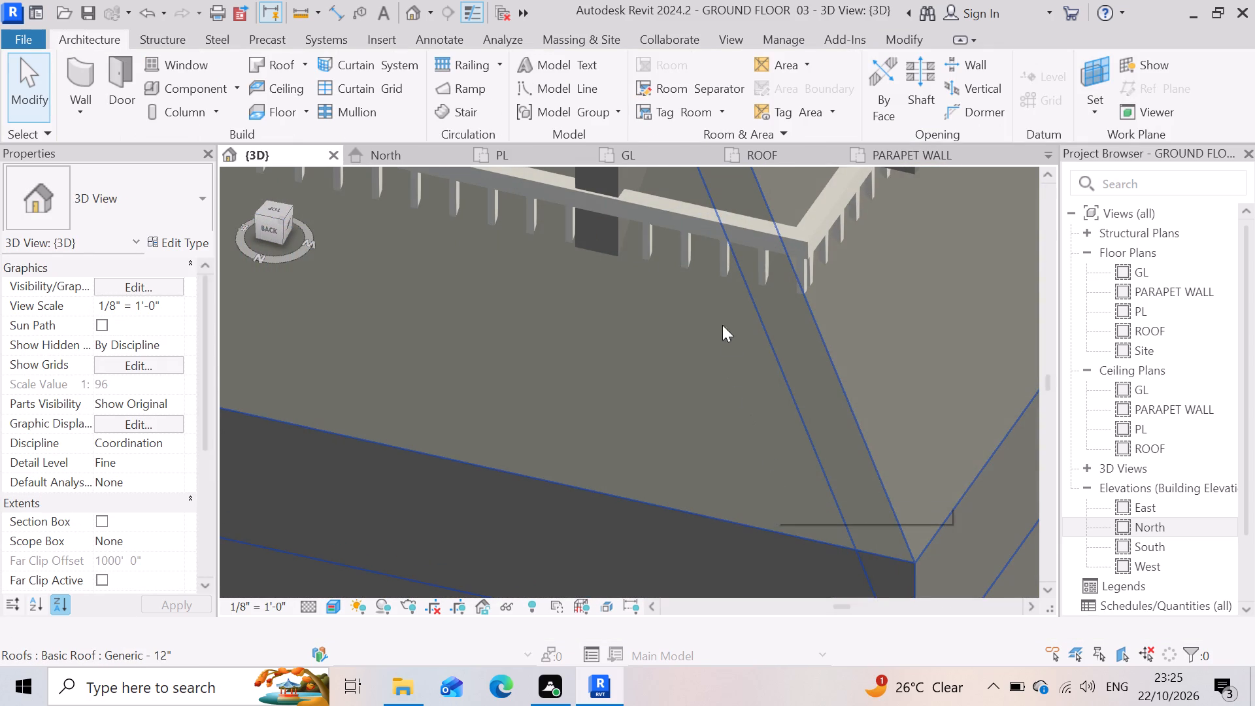
{"action": "left_click", "coordinate": [739, 241]}
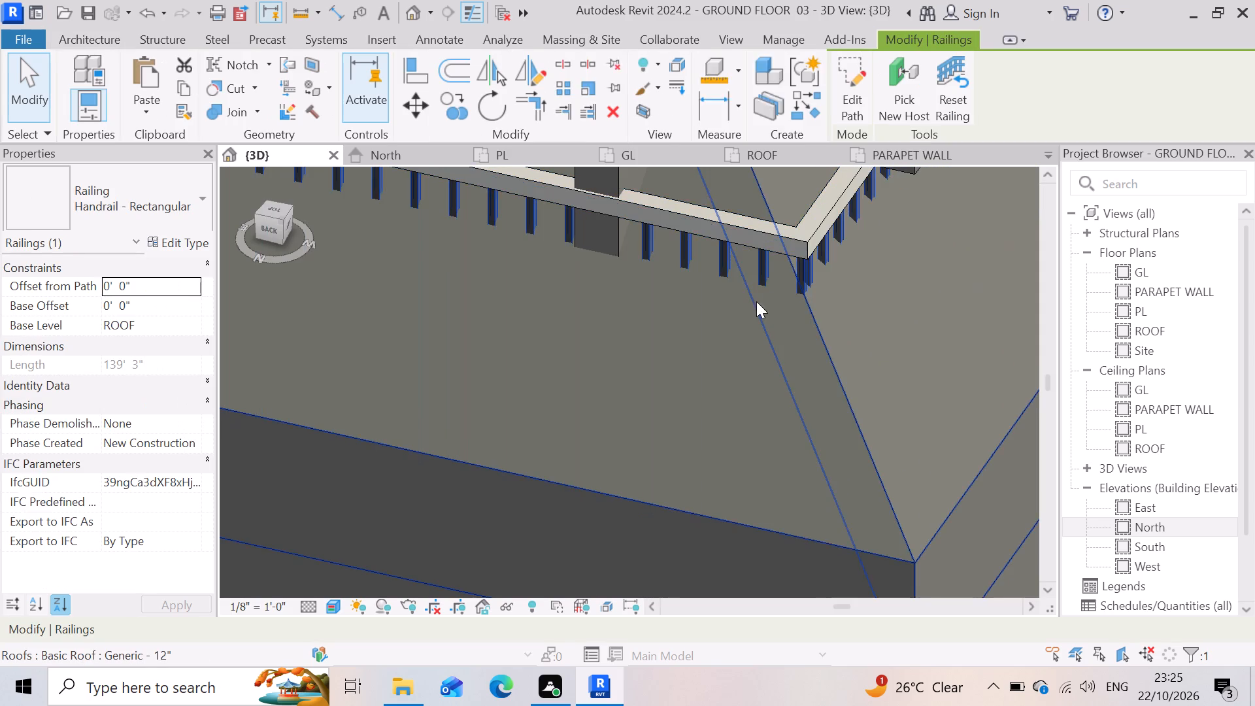
{"action": "scroll", "coordinate": [767, 297], "scroll_direction": "down", "scroll_amount": 17}
{"action": "scroll", "coordinate": [764, 303], "scroll_direction": "down", "scroll_amount": 6}
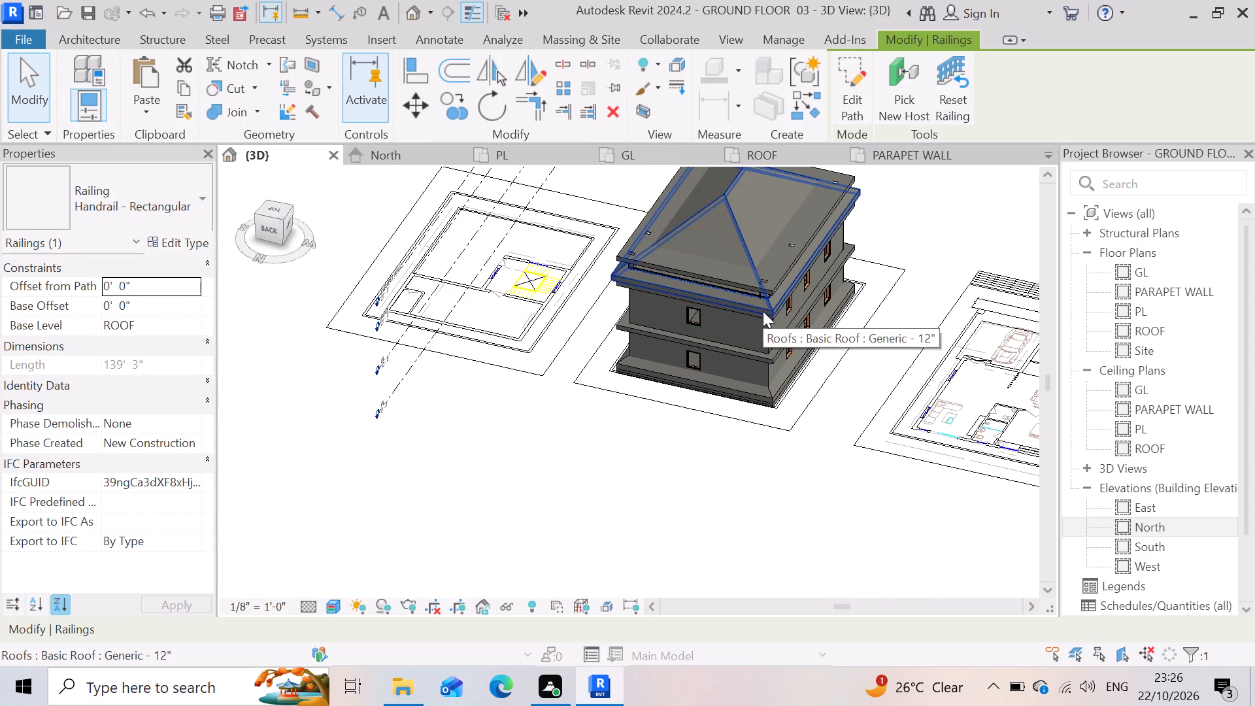
{"action": "scroll", "coordinate": [769, 427], "scroll_direction": "down", "scroll_amount": 4}
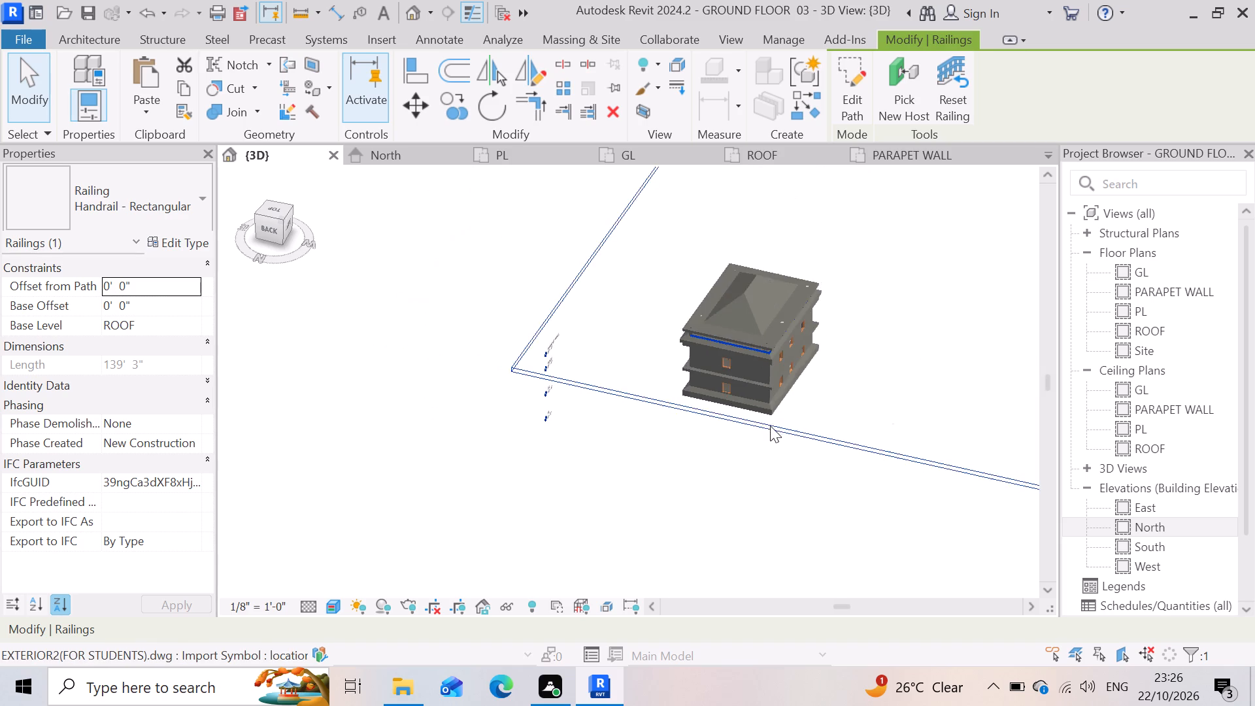
{"action": "scroll", "coordinate": [732, 320], "scroll_direction": "up", "scroll_amount": 7}
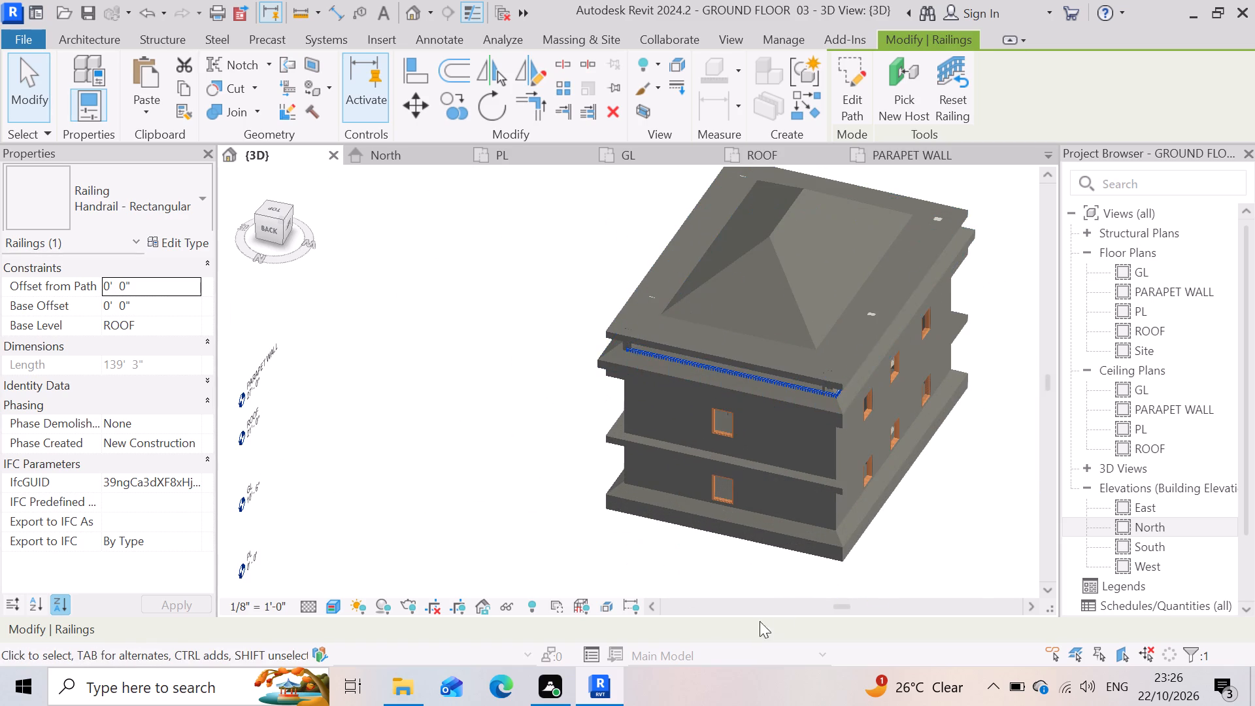
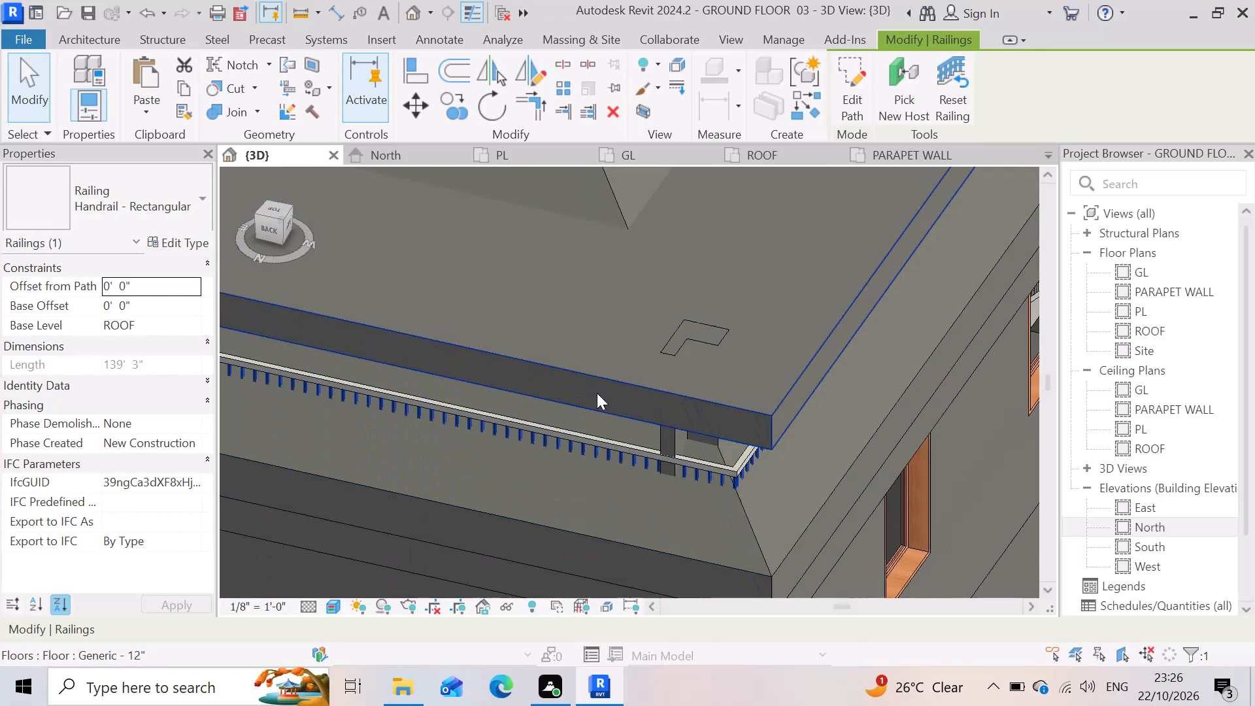
Delete the Handrail - Rectangular railing running around the roof edge.
{"action": "scroll", "coordinate": [760, 263], "scroll_direction": "down", "scroll_amount": 4}
{"action": "scroll", "coordinate": [711, 324], "scroll_direction": "down", "scroll_amount": 4}
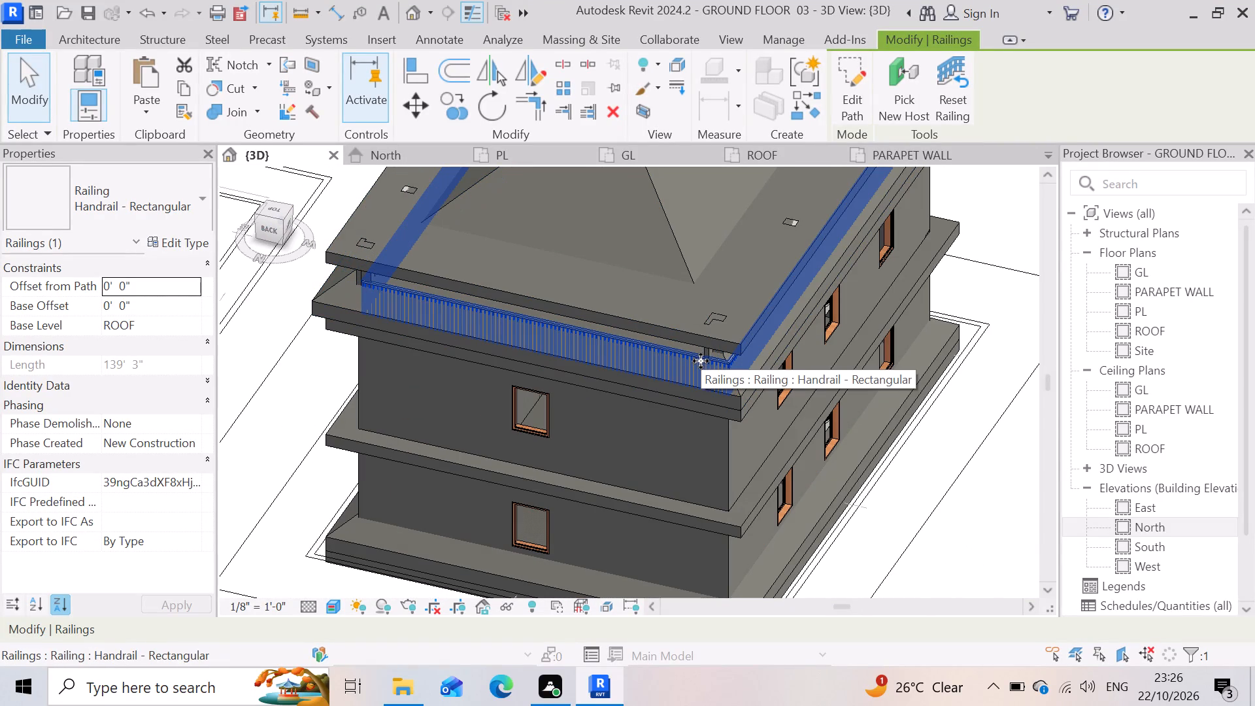
{"action": "left_click", "coordinate": [701, 361]}
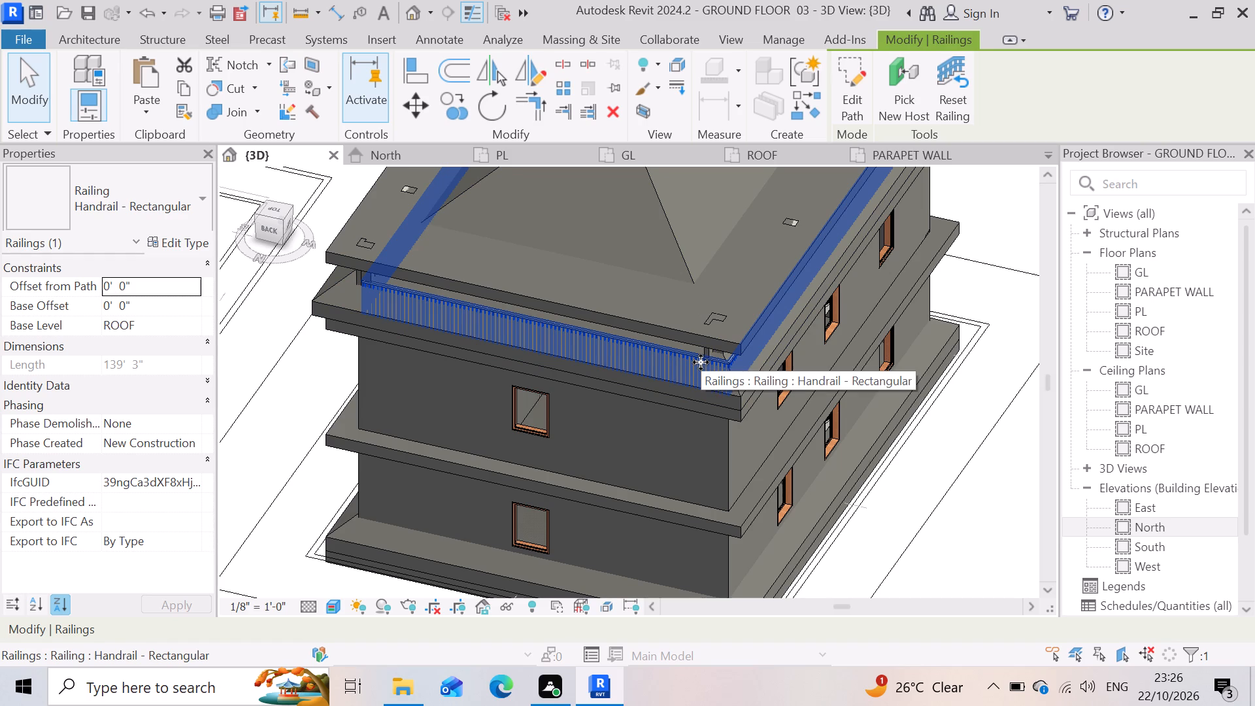
{"action": "key", "text": "Delete"}
Examine the upper part of the building and select the hip roof to review its properties.
{"action": "scroll", "coordinate": [799, 480], "scroll_direction": "down", "scroll_amount": 3}
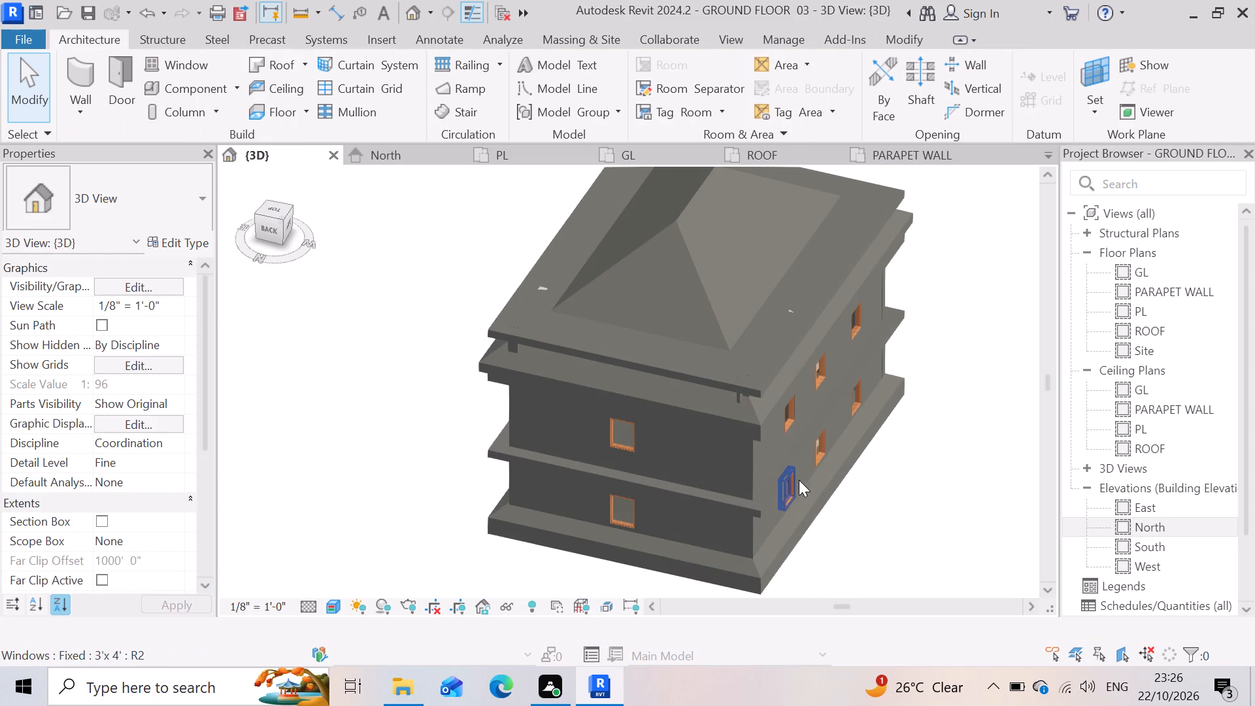
{"action": "scroll", "coordinate": [740, 498], "scroll_direction": "up", "scroll_amount": 3}
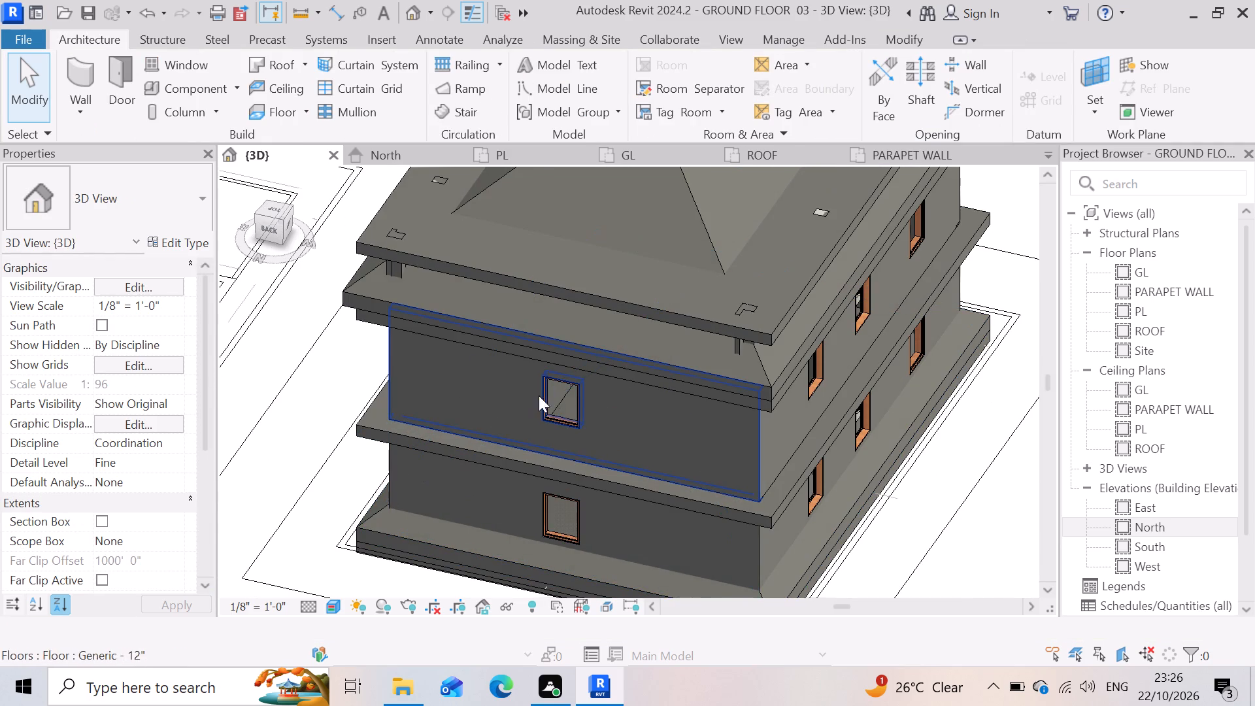
{"action": "scroll", "coordinate": [471, 290], "scroll_direction": "up", "scroll_amount": 4}
{"action": "scroll", "coordinate": [692, 505], "scroll_direction": "down", "scroll_amount": 2}
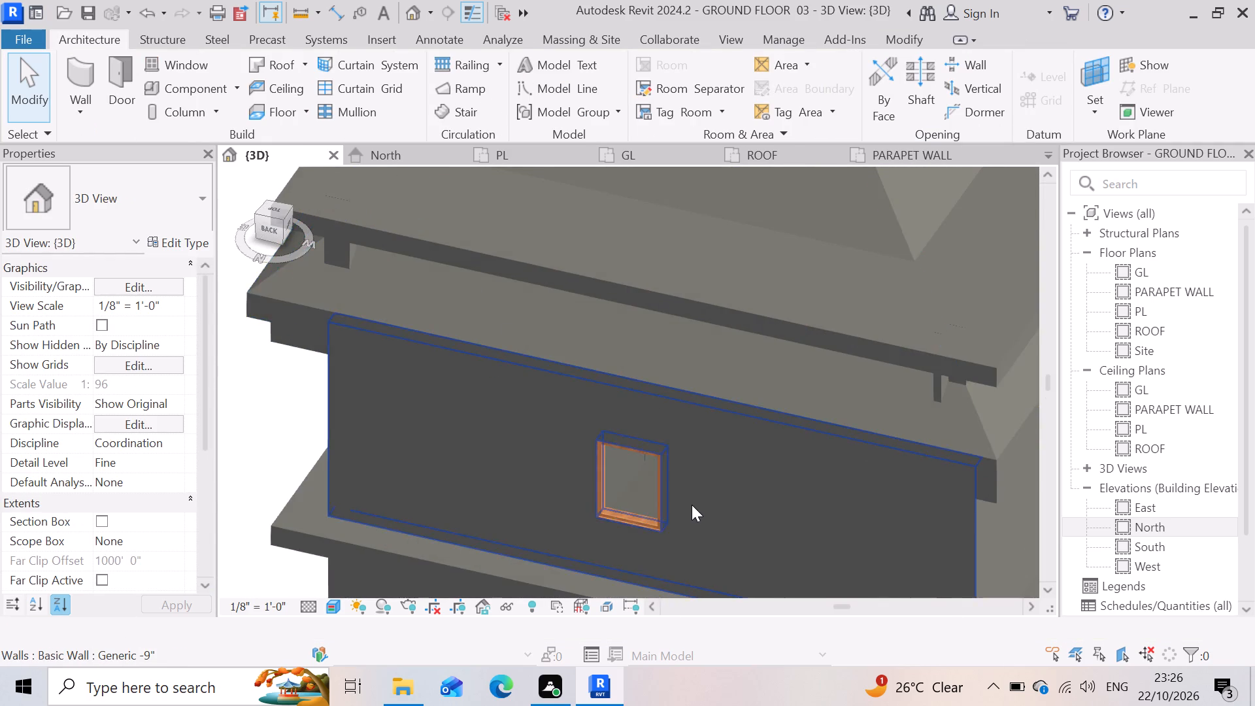
{"action": "scroll", "coordinate": [692, 505], "scroll_direction": "down", "scroll_amount": 6}
{"action": "scroll", "coordinate": [881, 362], "scroll_direction": "up", "scroll_amount": 4}
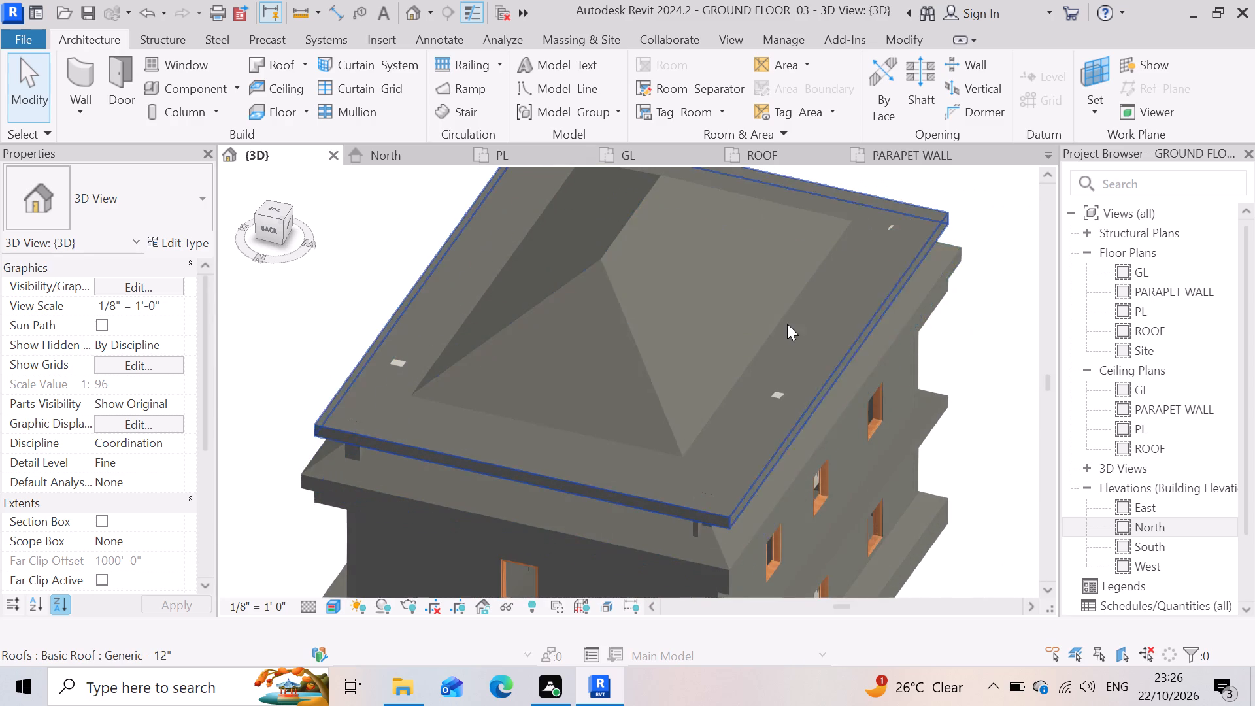
{"action": "left_click", "coordinate": [705, 286]}
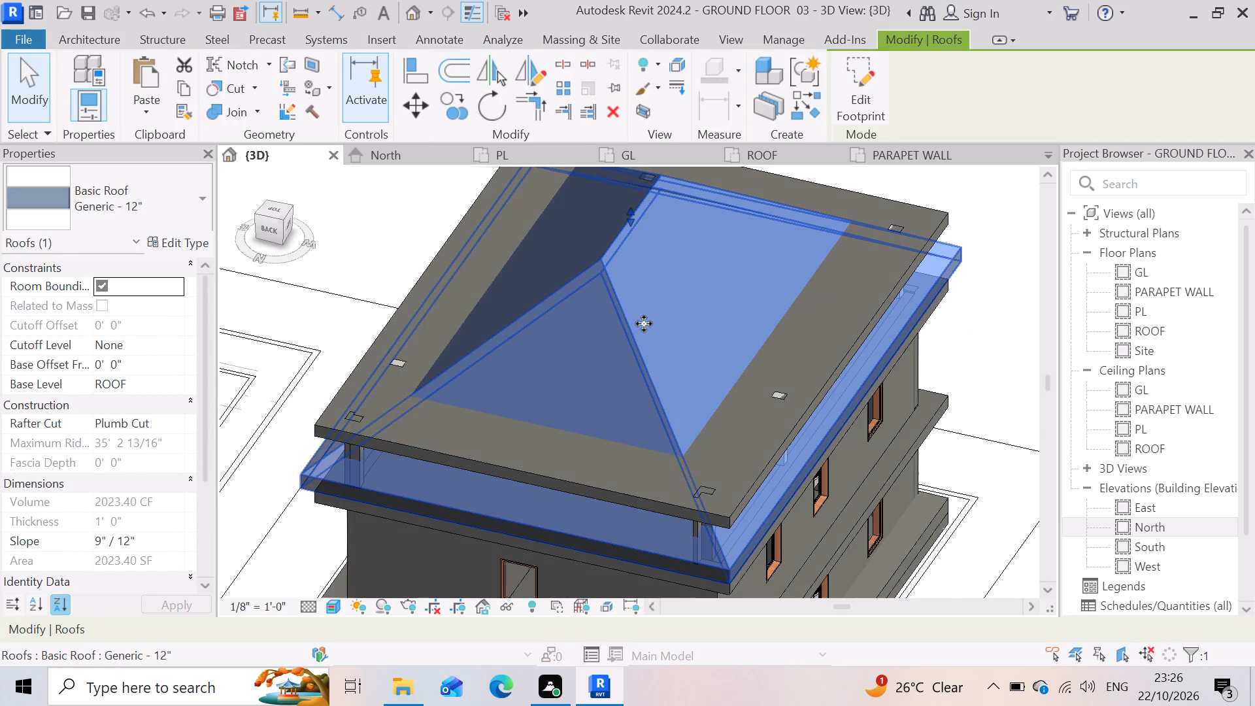
{"action": "scroll", "coordinate": [644, 324], "scroll_direction": "down", "scroll_amount": 3}
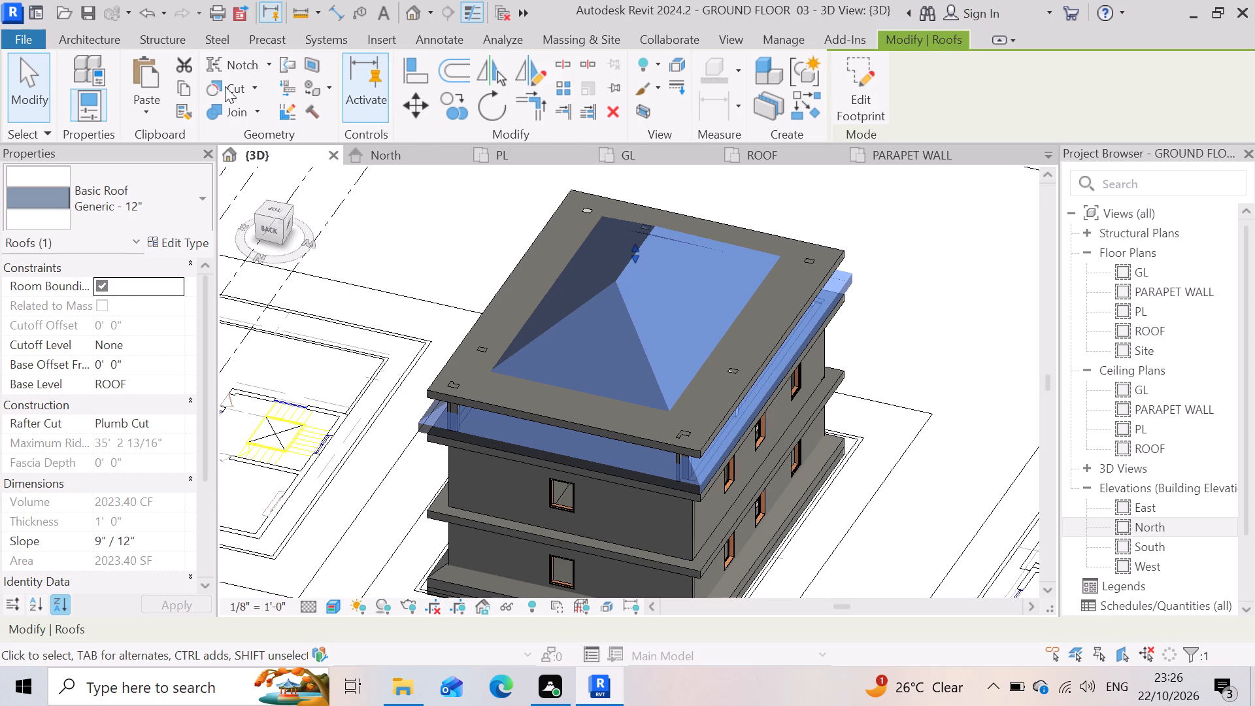
{"action": "left_click", "coordinate": [109, 33]}
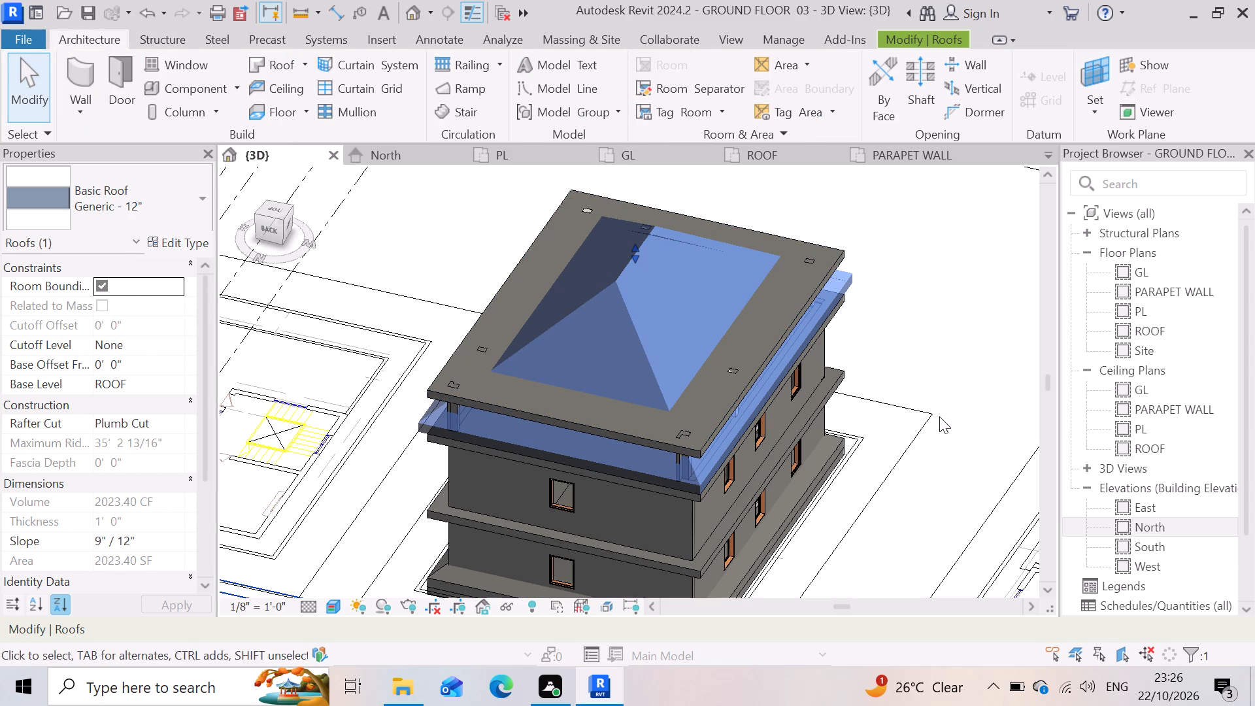
{"action": "left_click", "coordinate": [955, 388]}
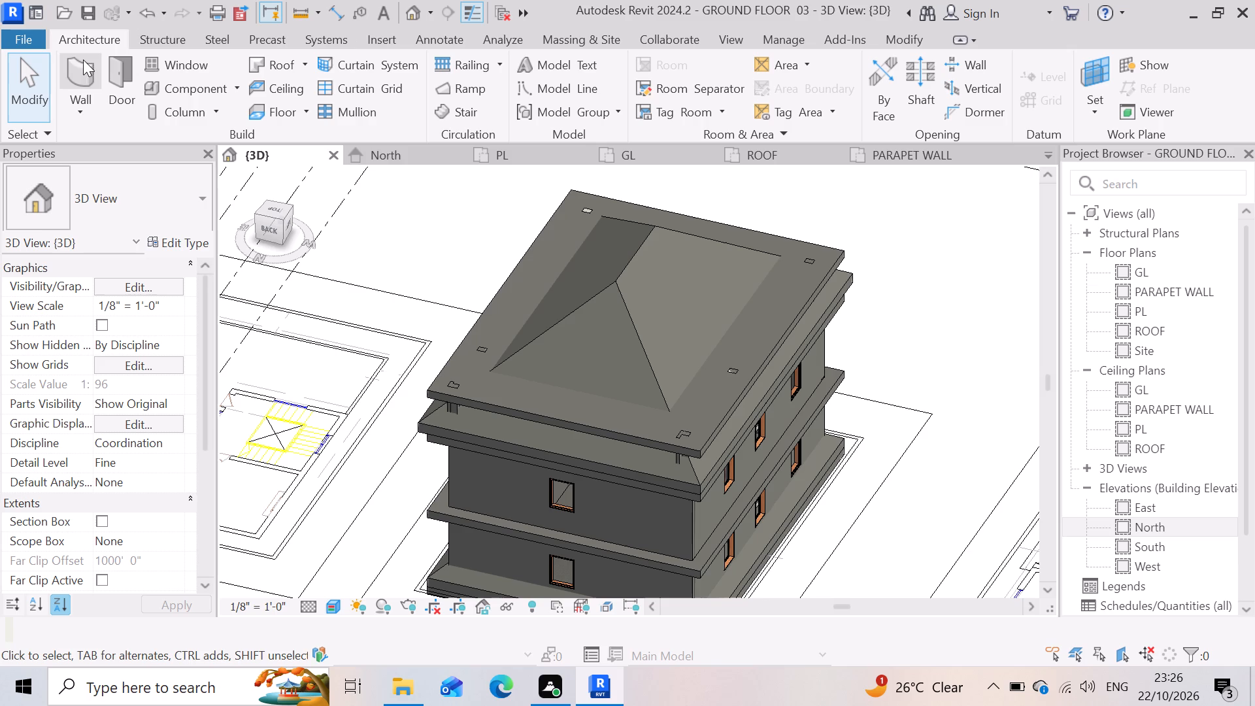
Draw Generic - 4.5" walls along the two back hip lines of the roof, meeting at the peak, about 23'-9" and 28' long.
{"action": "double_click", "coordinate": [561, 93]}
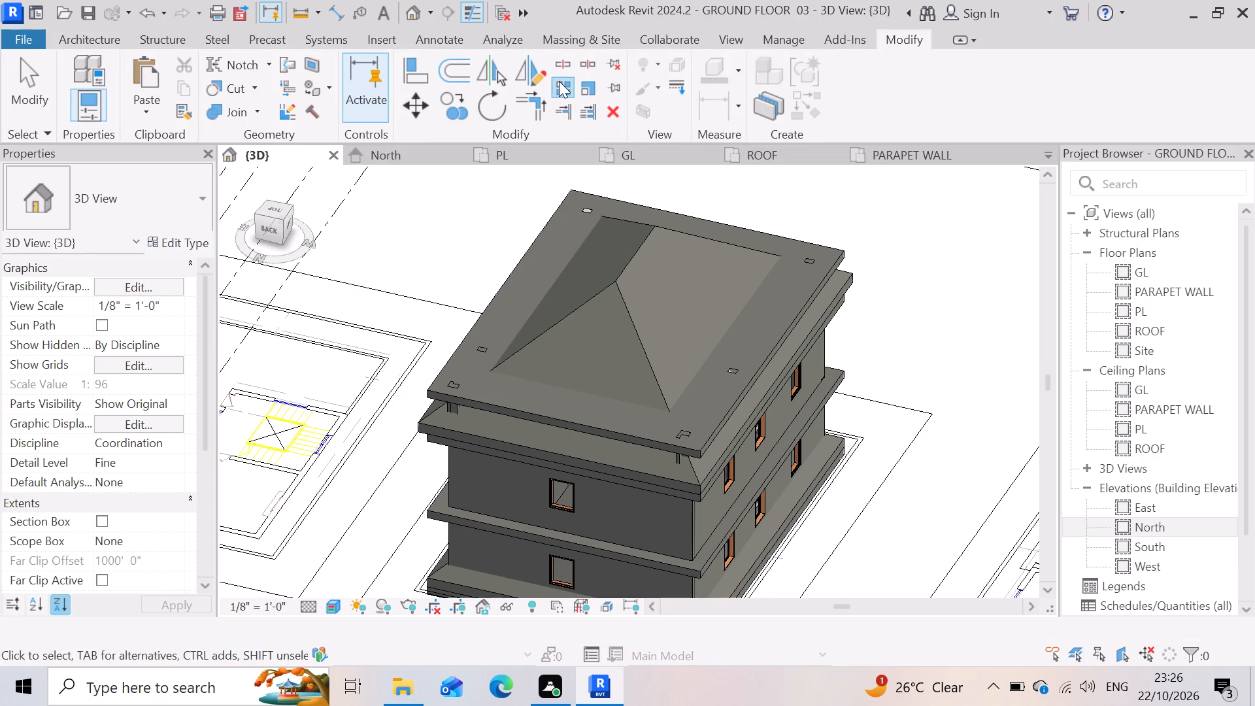
{"action": "left_click", "coordinate": [98, 43]}
{"action": "left_click", "coordinate": [94, 87]}
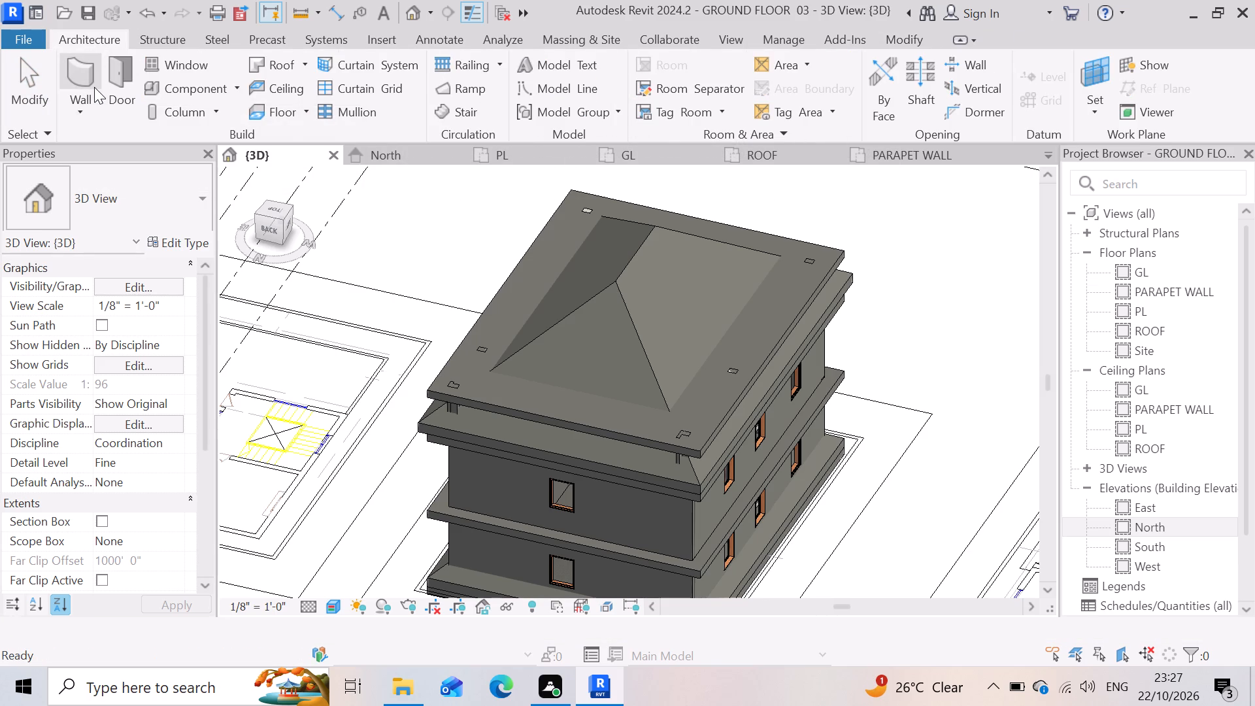
{"action": "scroll", "coordinate": [586, 335], "scroll_direction": "up", "scroll_amount": 4}
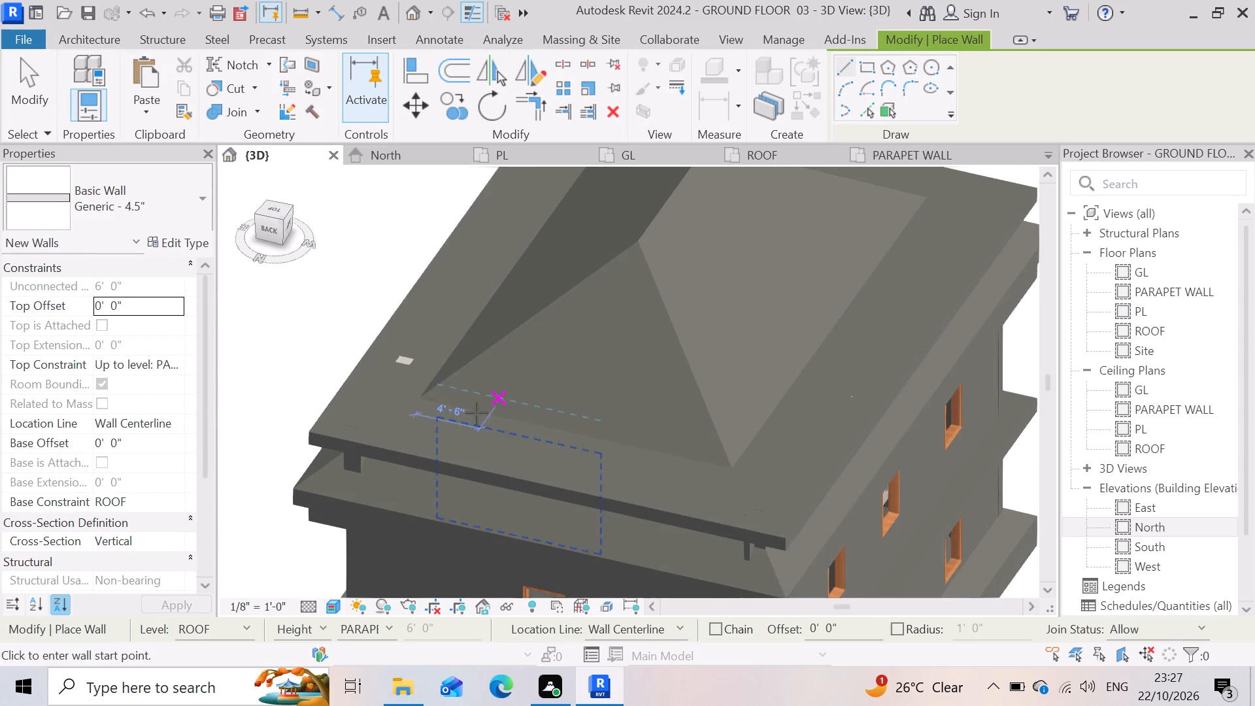
{"action": "left_click", "coordinate": [413, 405]}
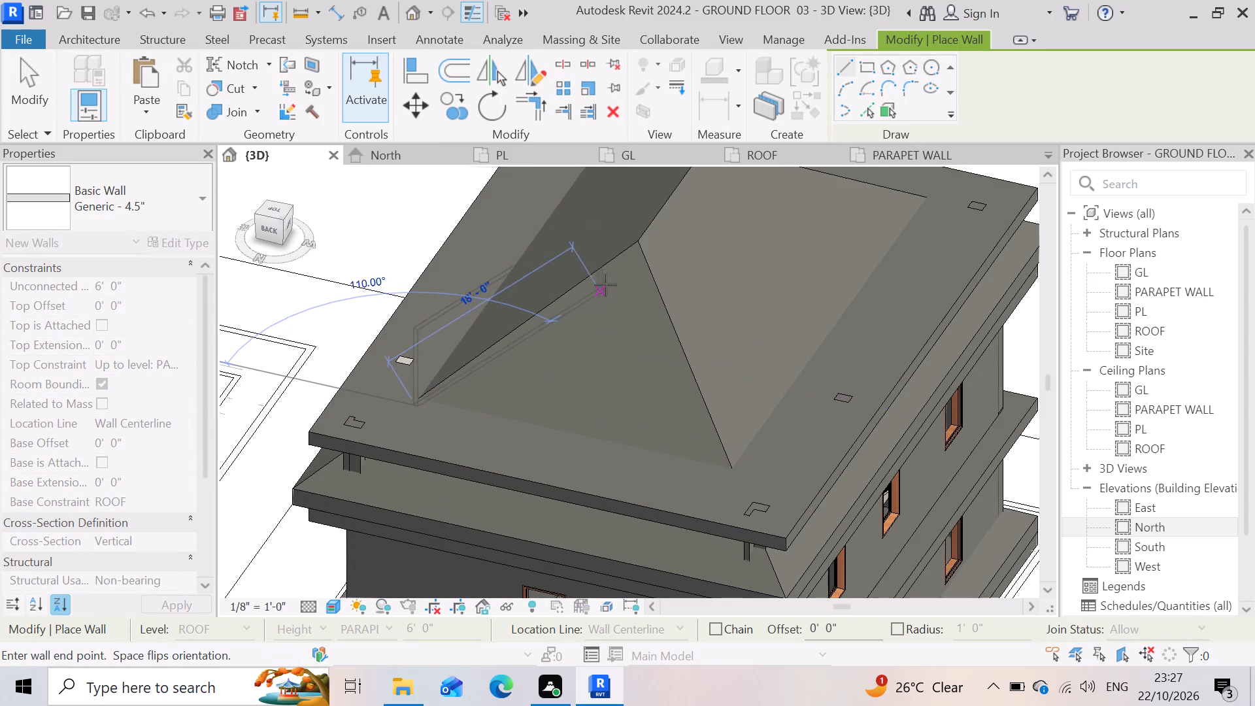
{"action": "left_click", "coordinate": [634, 244]}
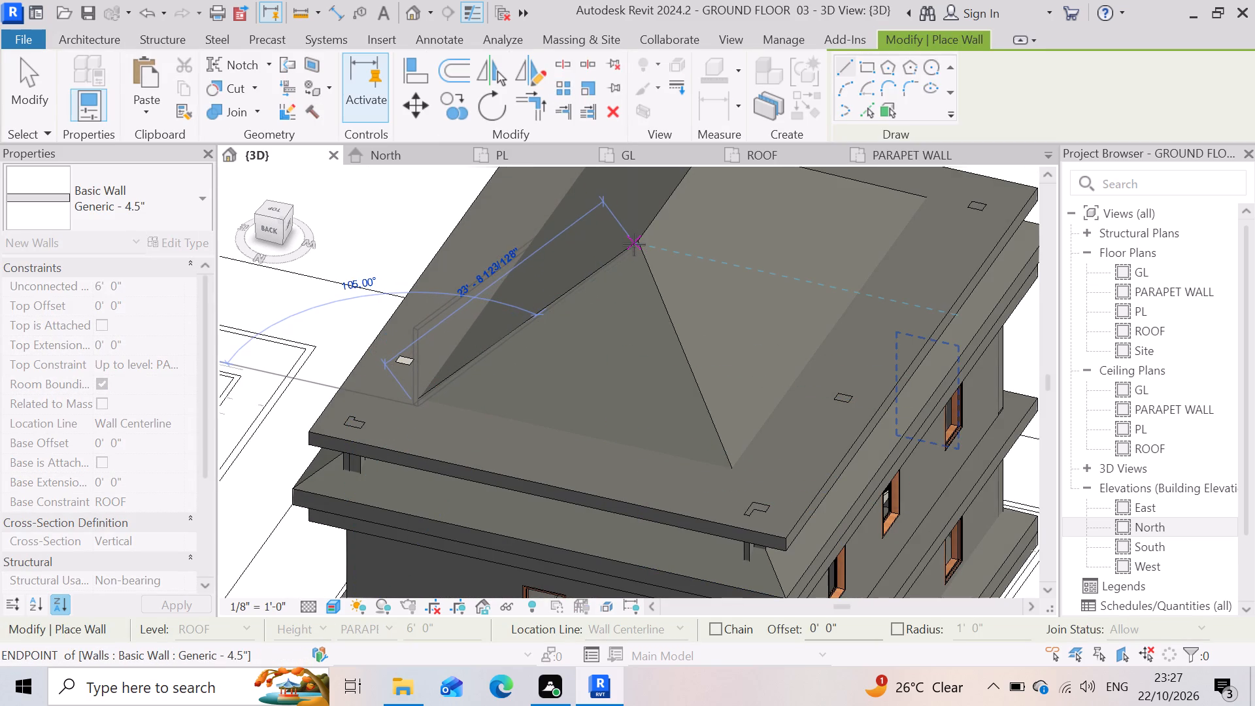
{"action": "left_click", "coordinate": [634, 244]}
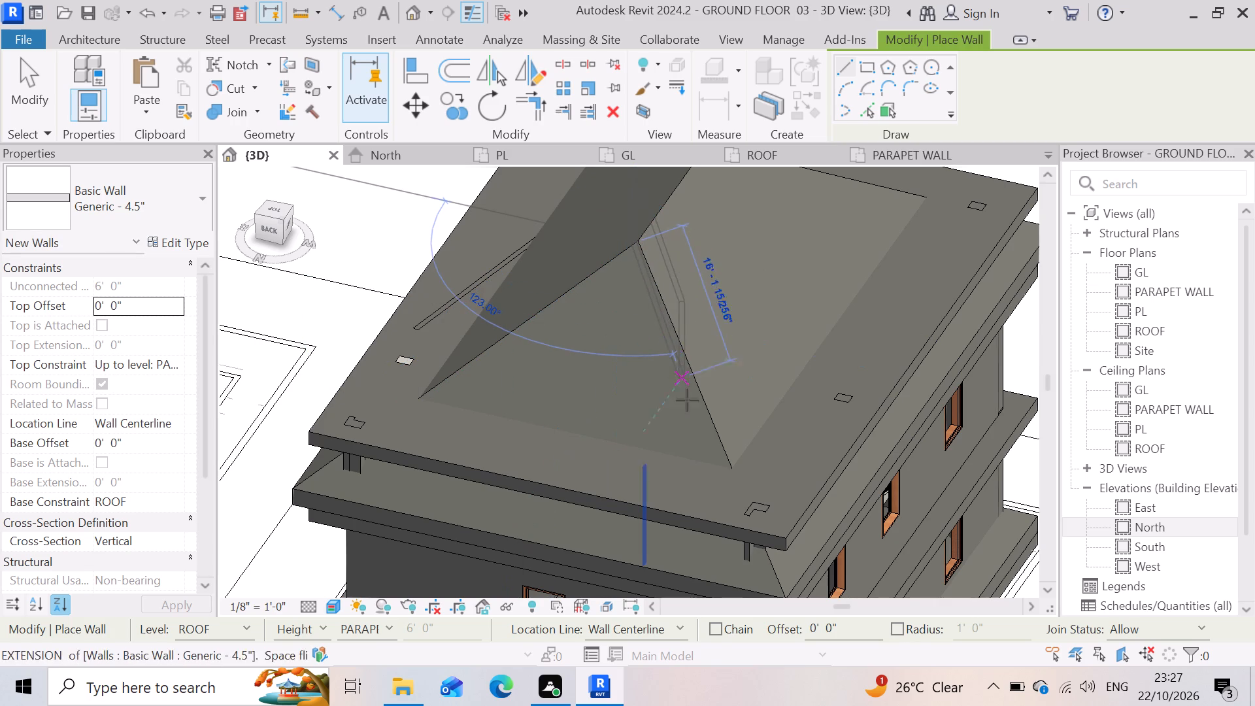
{"action": "left_click", "coordinate": [737, 477]}
{"action": "left_click", "coordinate": [735, 479]}
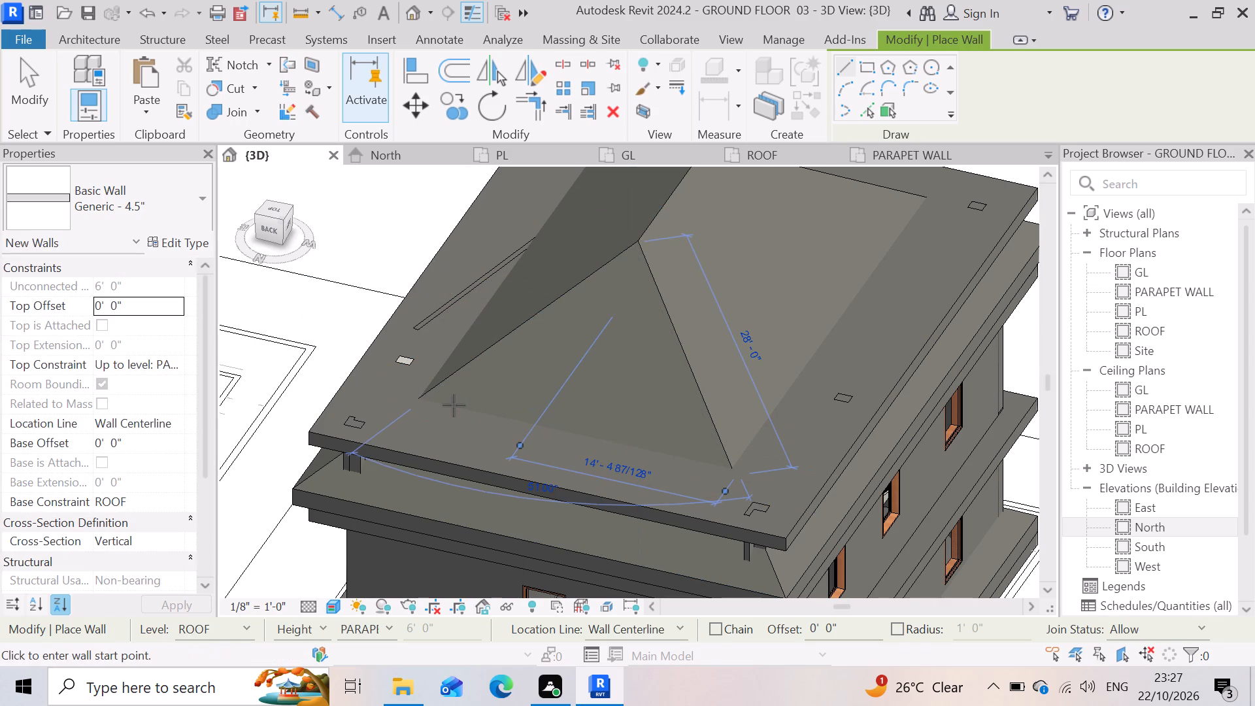
Draw a wall about 12'-6" from the peak along the ridge, and another about 17' along the far edge of the exposed hip roof.
{"action": "scroll", "coordinate": [412, 416], "scroll_direction": "down", "scroll_amount": 4}
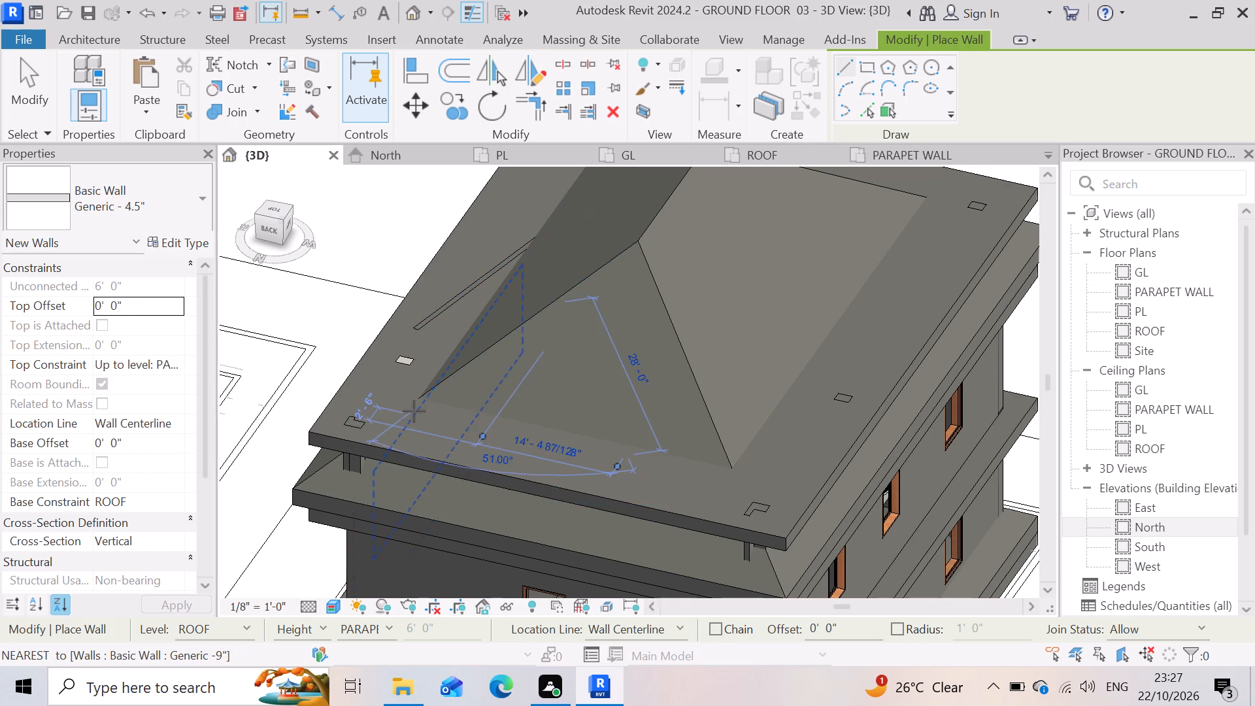
{"action": "scroll", "coordinate": [414, 410], "scroll_direction": "down", "scroll_amount": 3}
{"action": "scroll", "coordinate": [508, 314], "scroll_direction": "up", "scroll_amount": 8}
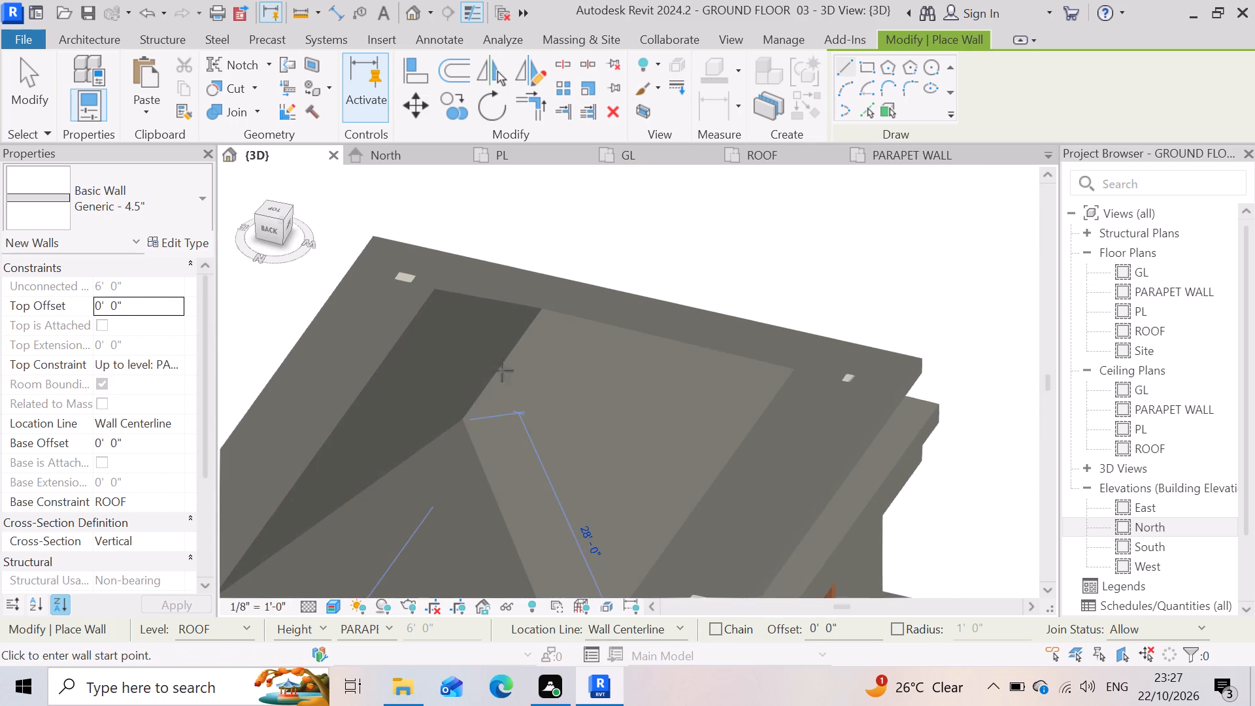
{"action": "left_click", "coordinate": [469, 420]}
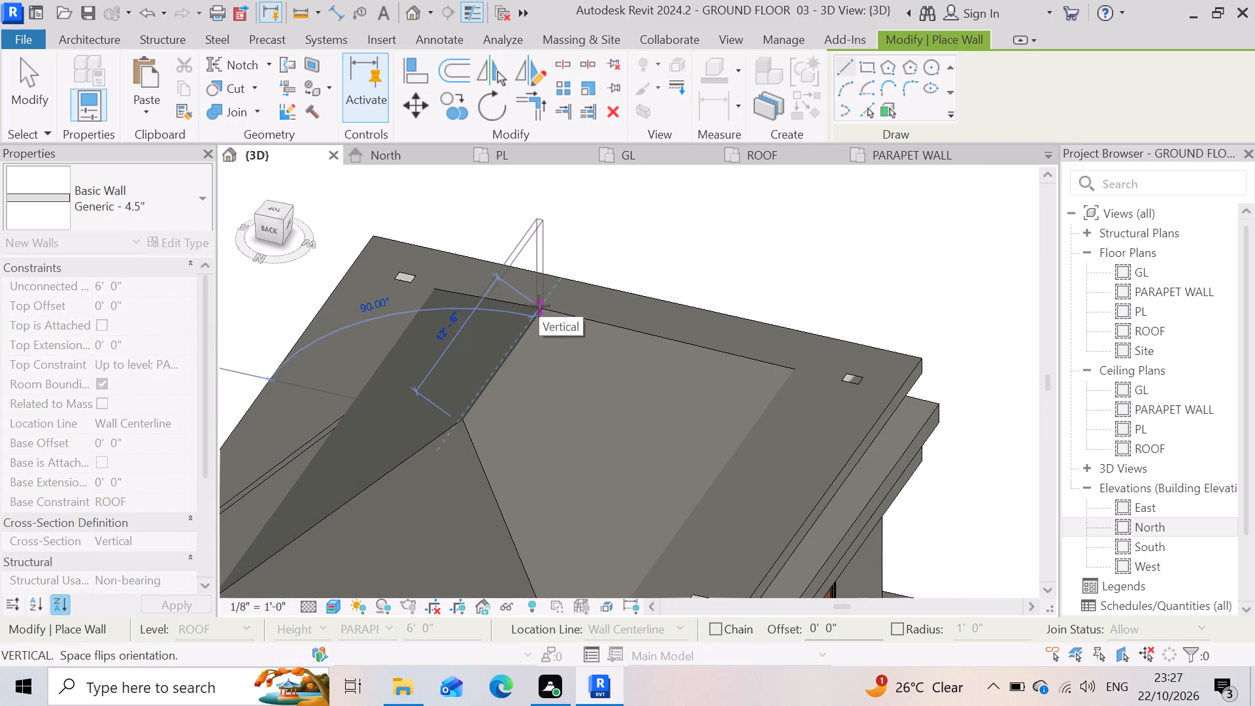
{"action": "left_click", "coordinate": [539, 306]}
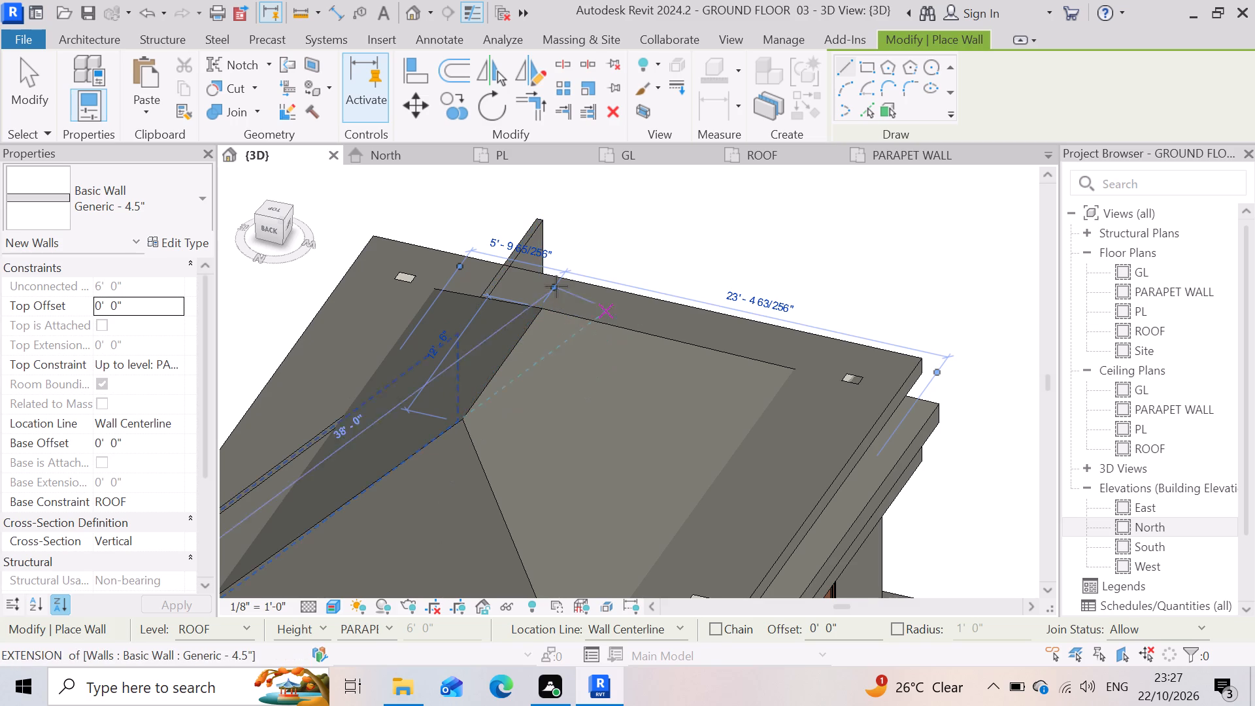
{"action": "left_click", "coordinate": [542, 308]}
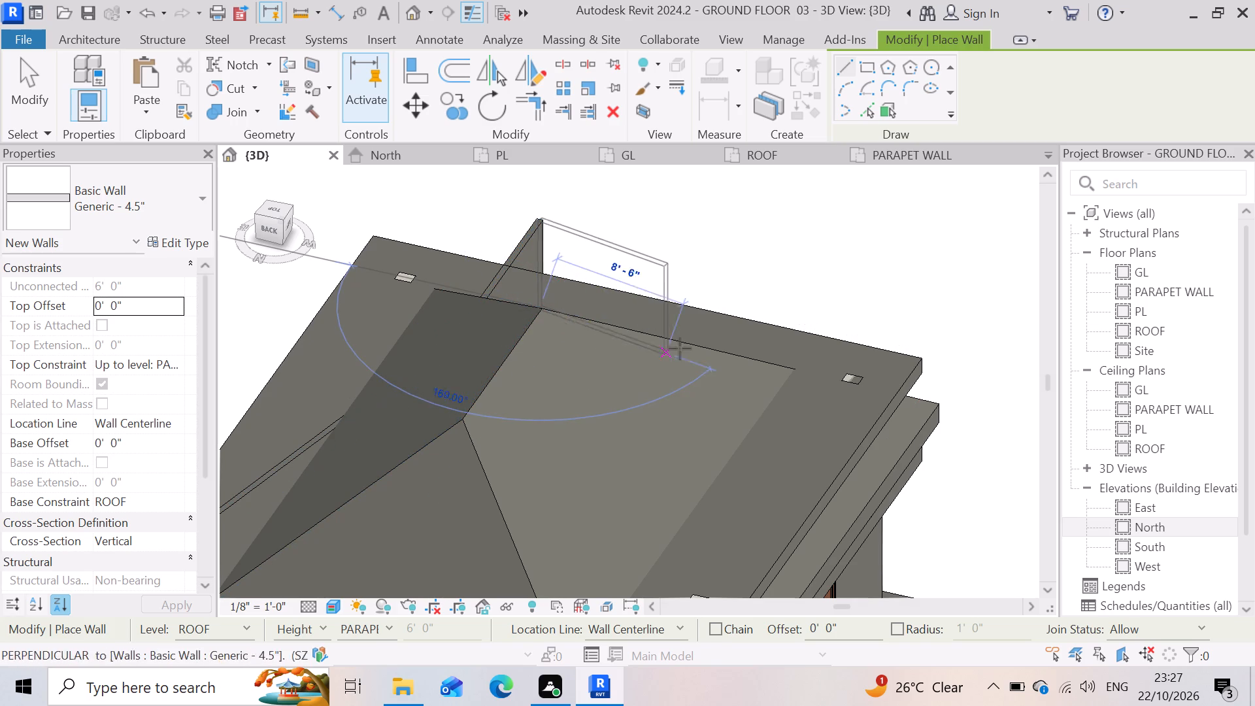
{"action": "left_click", "coordinate": [805, 373]}
Draw a wall along the long window-side edge of the exposed hip roof, from the far wall's end to the back corner.
{"action": "scroll", "coordinate": [804, 369], "scroll_direction": "down", "scroll_amount": 2}
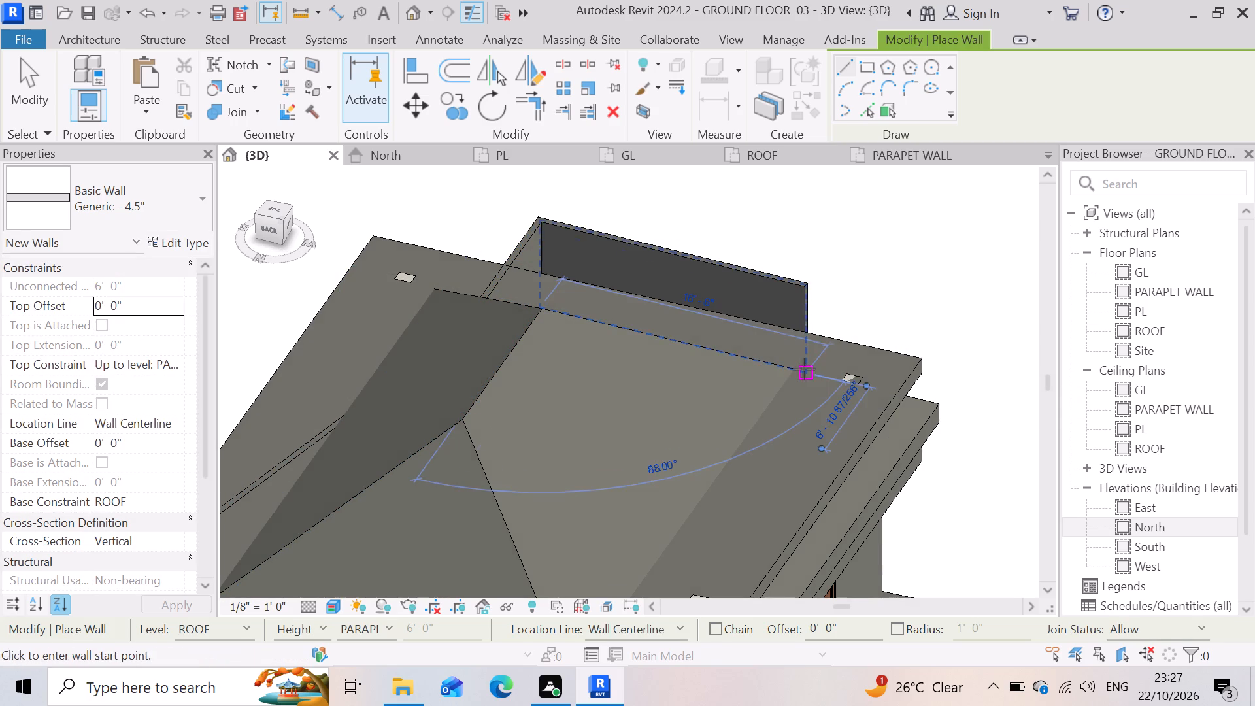
{"action": "scroll", "coordinate": [804, 369], "scroll_direction": "down", "scroll_amount": 3}
{"action": "left_click", "coordinate": [801, 373]}
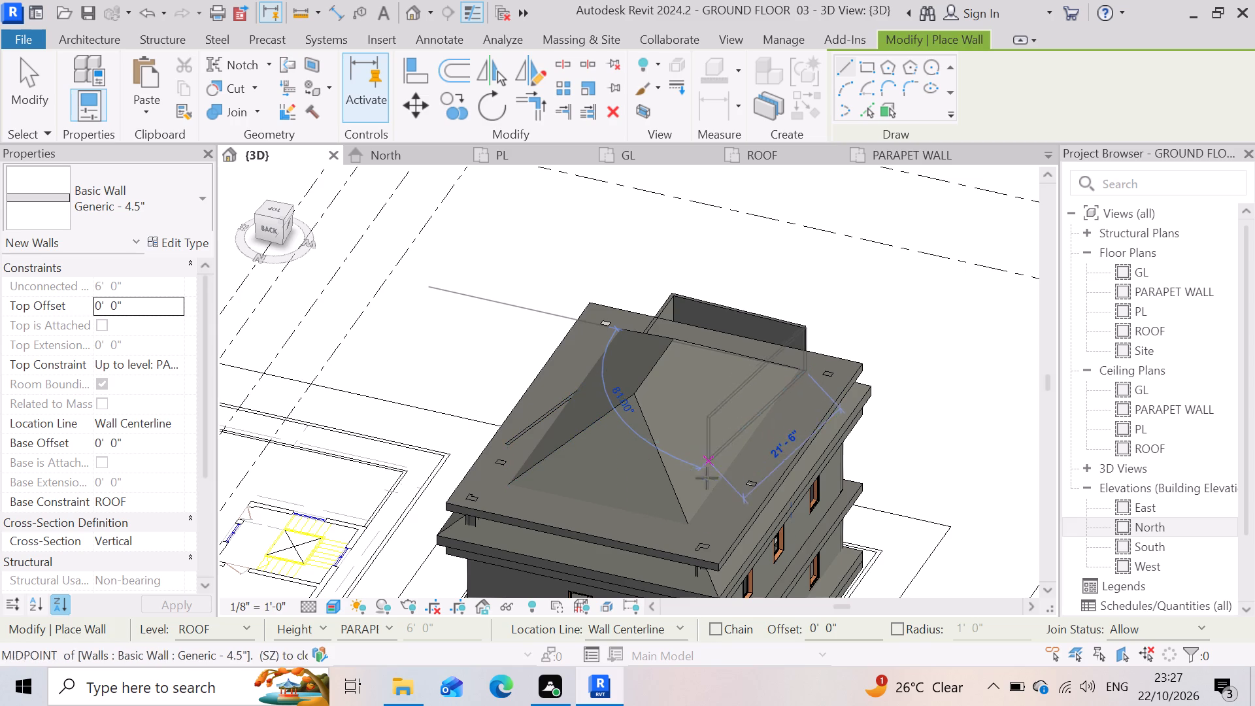
{"action": "scroll", "coordinate": [697, 531], "scroll_direction": "up", "scroll_amount": 9}
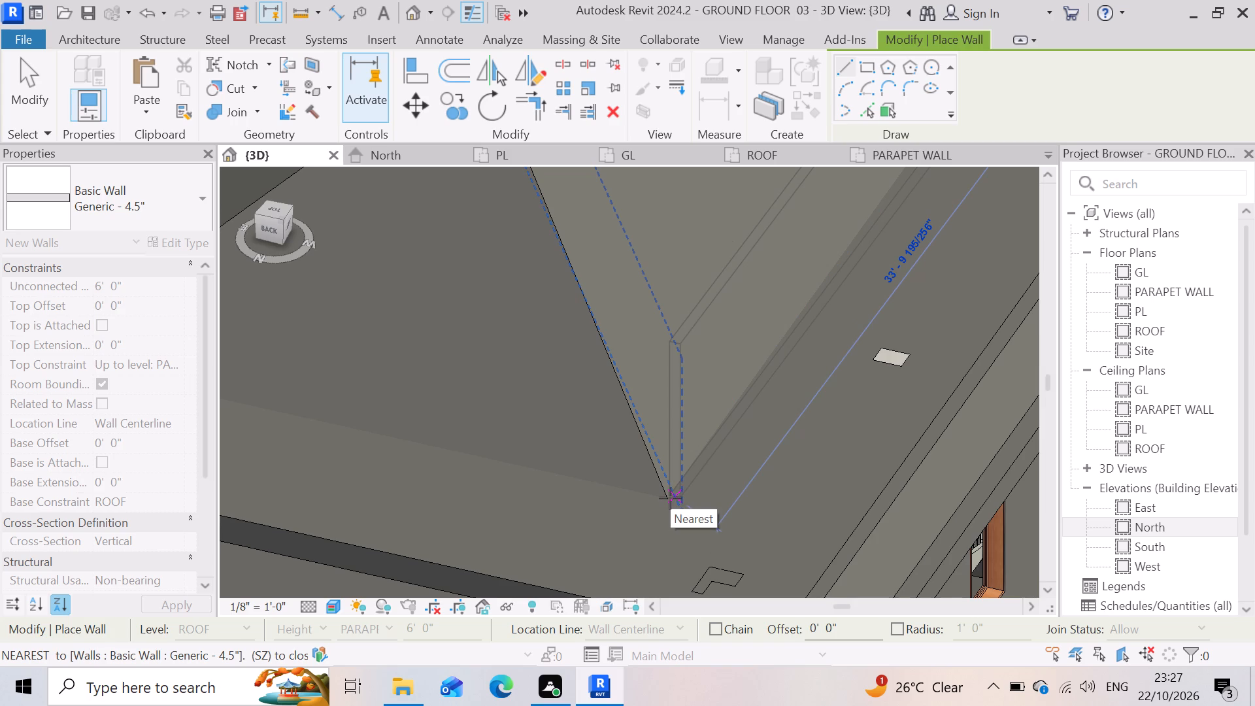
{"action": "scroll", "coordinate": [712, 470], "scroll_direction": "down", "scroll_amount": 2}
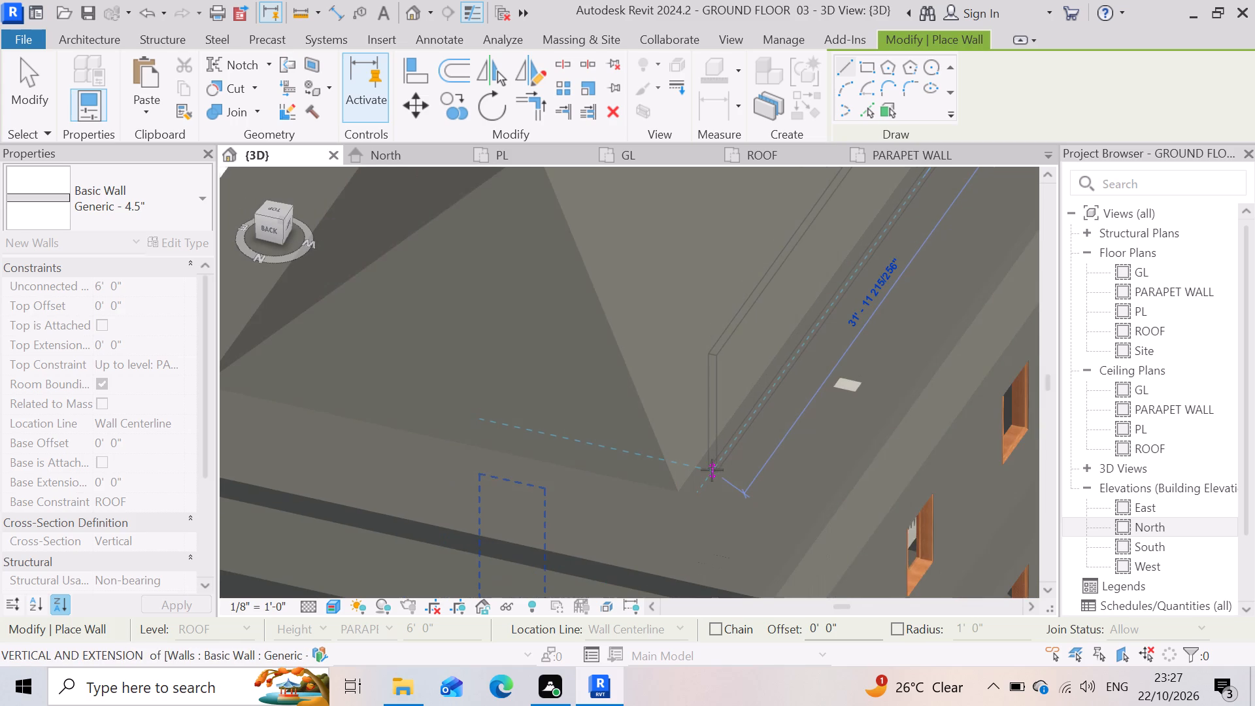
{"action": "scroll", "coordinate": [712, 470], "scroll_direction": "down", "scroll_amount": 4}
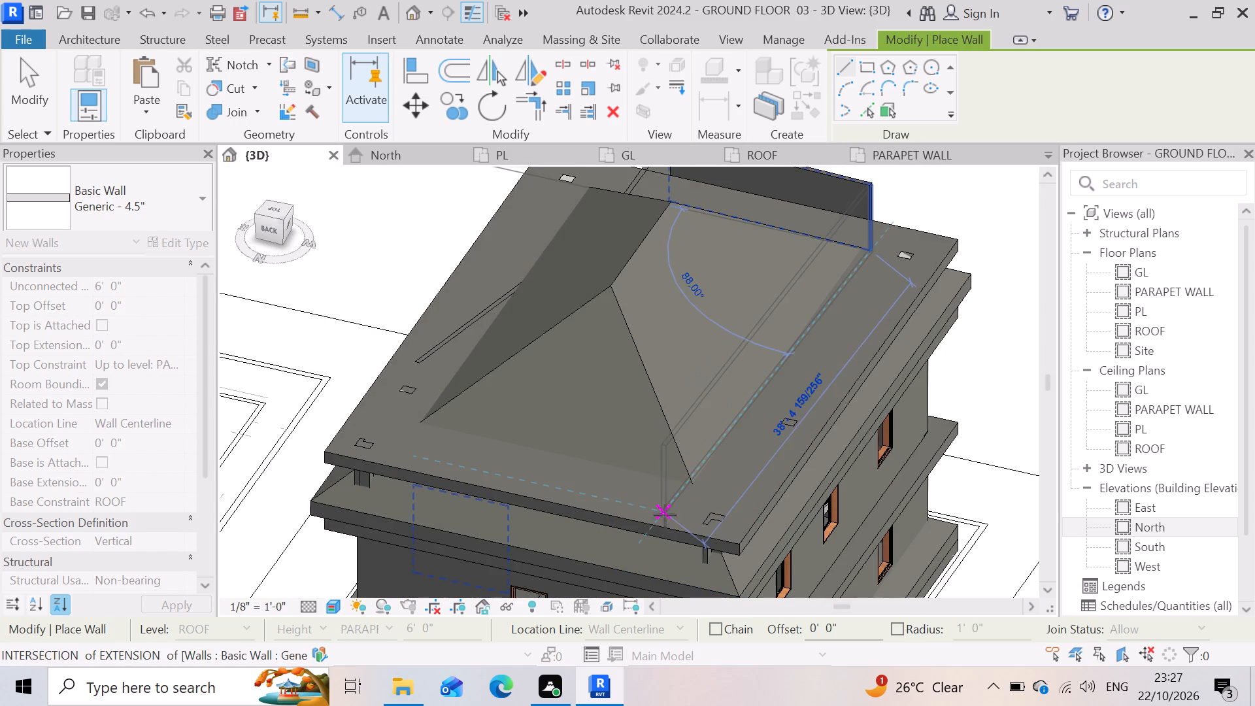
{"action": "scroll", "coordinate": [695, 503], "scroll_direction": "up", "scroll_amount": 12}
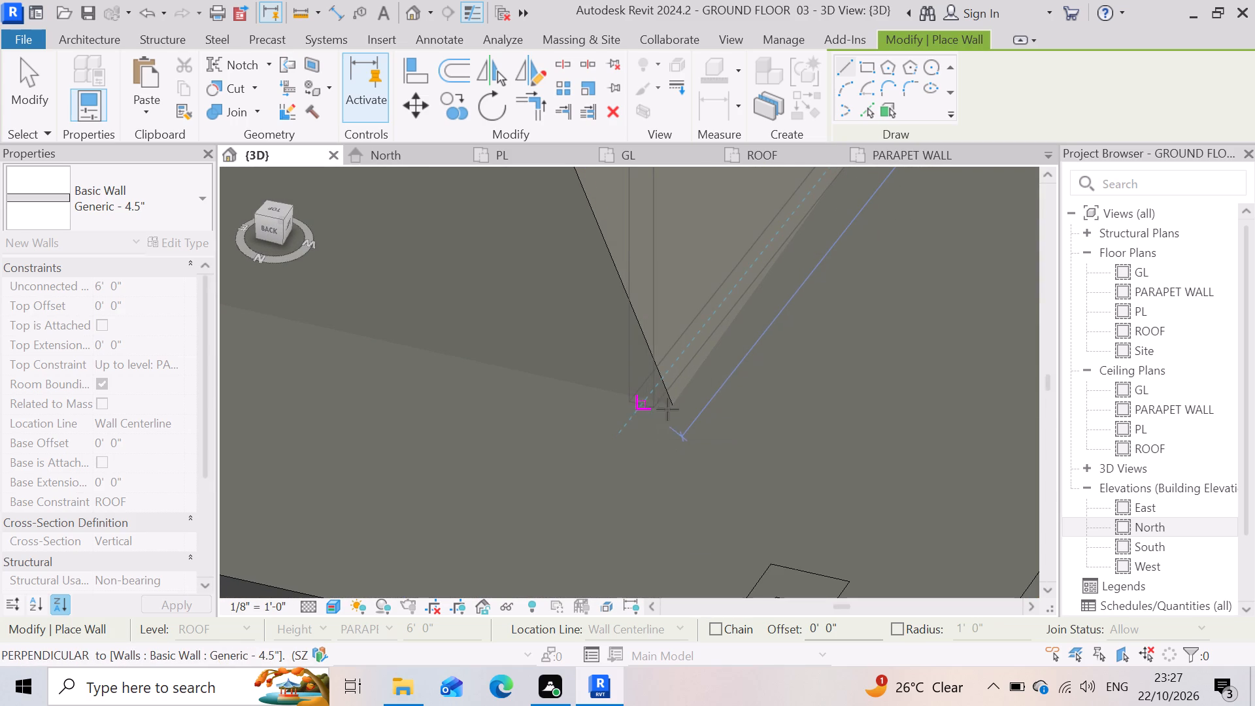
{"action": "left_click", "coordinate": [677, 410]}
Draw a wall about 21'-2" long across the back edge of the exposed hip roof, between the two hip corners.
{"action": "scroll", "coordinate": [730, 411], "scroll_direction": "down", "scroll_amount": 2}
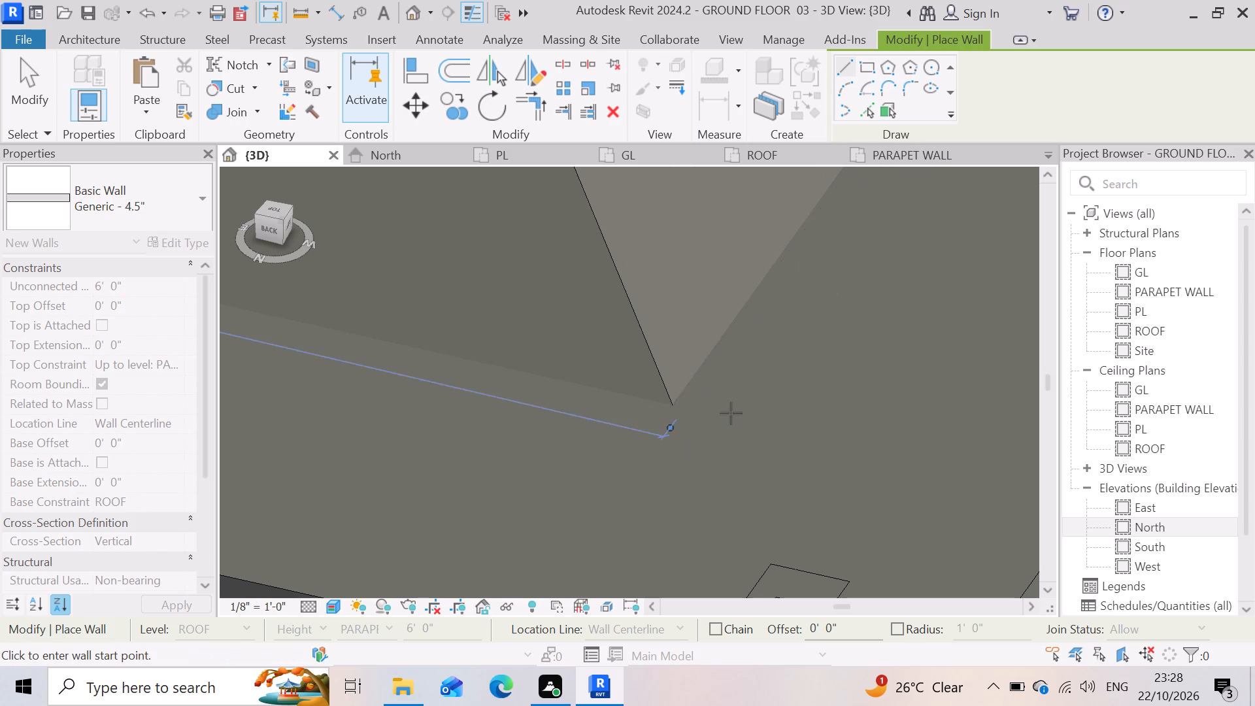
{"action": "scroll", "coordinate": [731, 413], "scroll_direction": "down", "scroll_amount": 8}
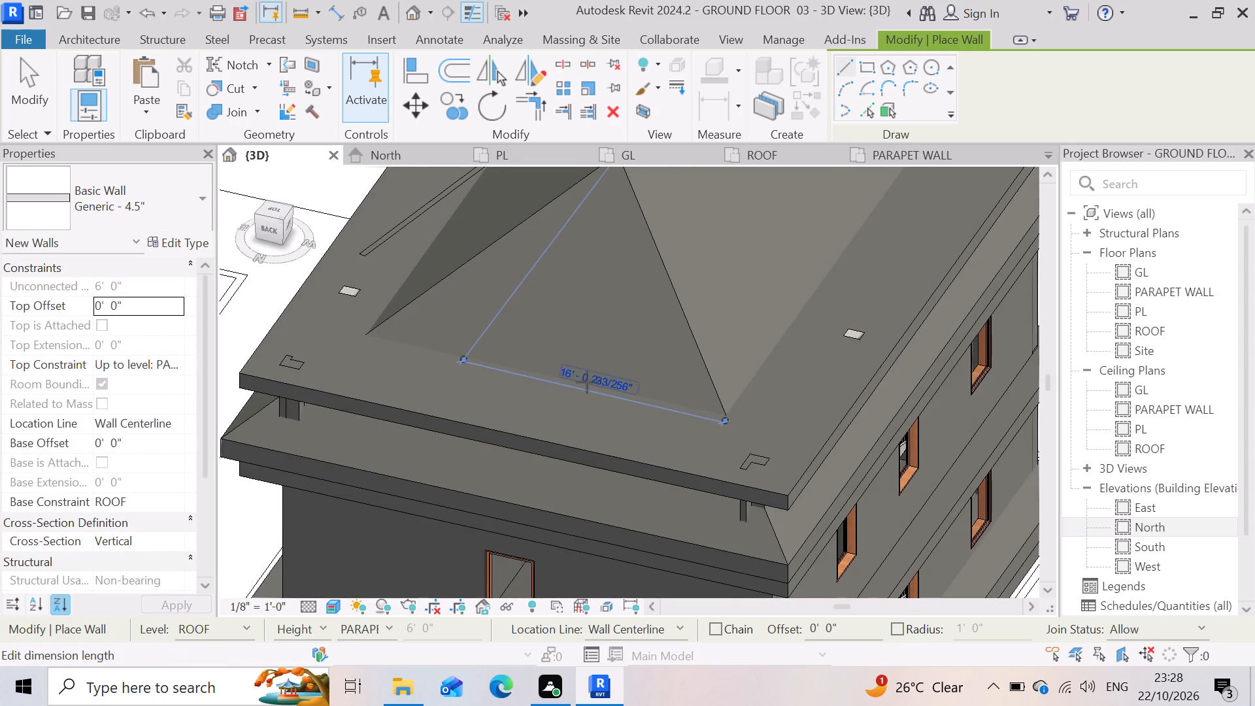
{"action": "left_click", "coordinate": [383, 330]}
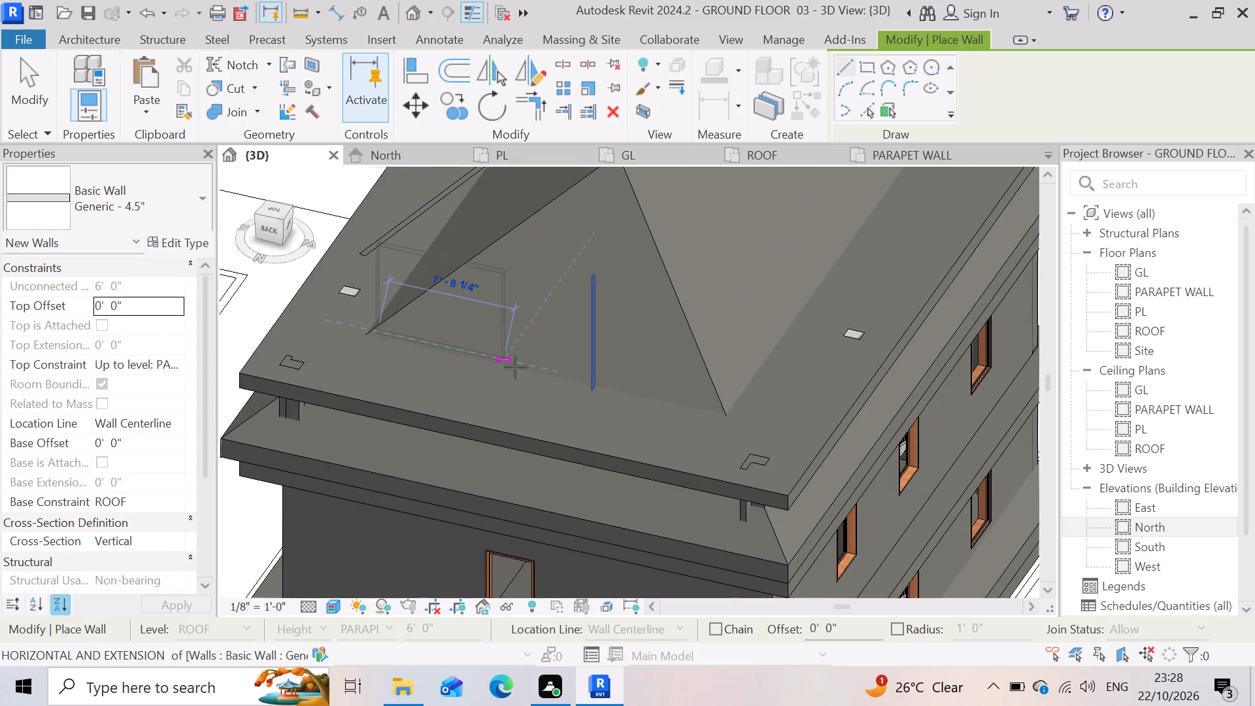
{"action": "left_click", "coordinate": [718, 412]}
Draw a wall about 23'-8" long from the roof peak across the slope to the window-side outer edge of the building.
{"action": "scroll", "coordinate": [718, 414], "scroll_direction": "down", "scroll_amount": 6}
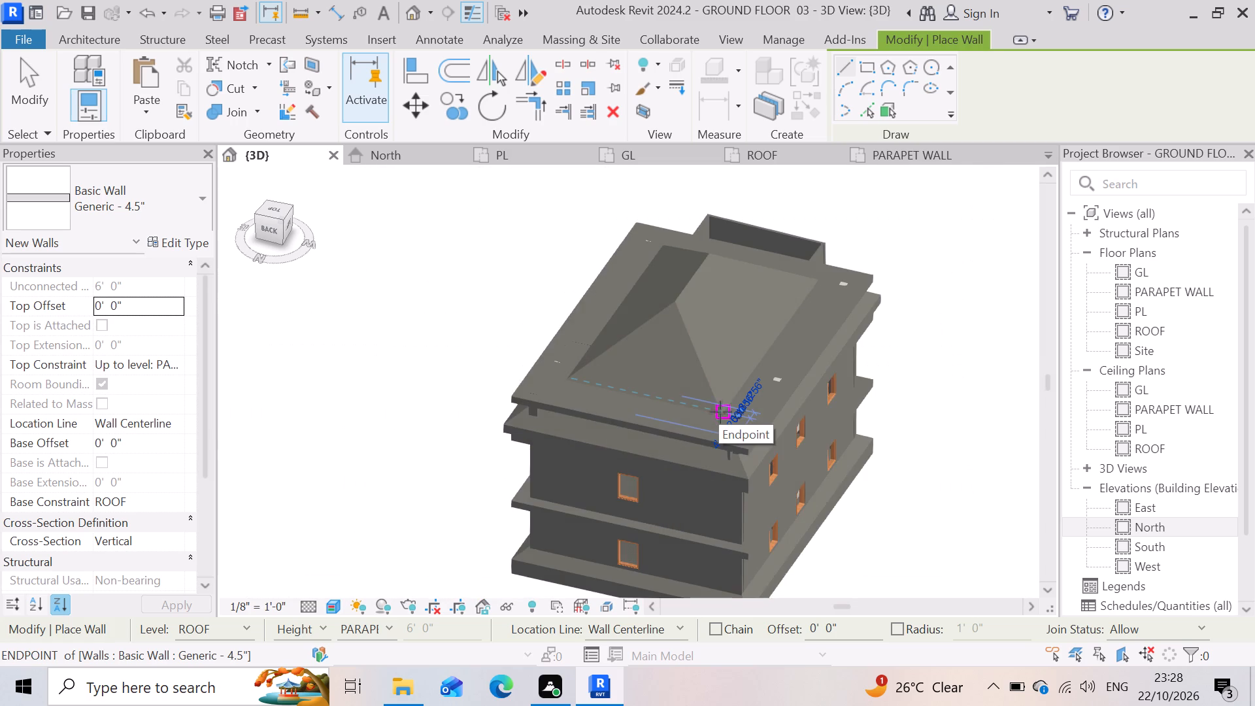
{"action": "left_click", "coordinate": [673, 302]}
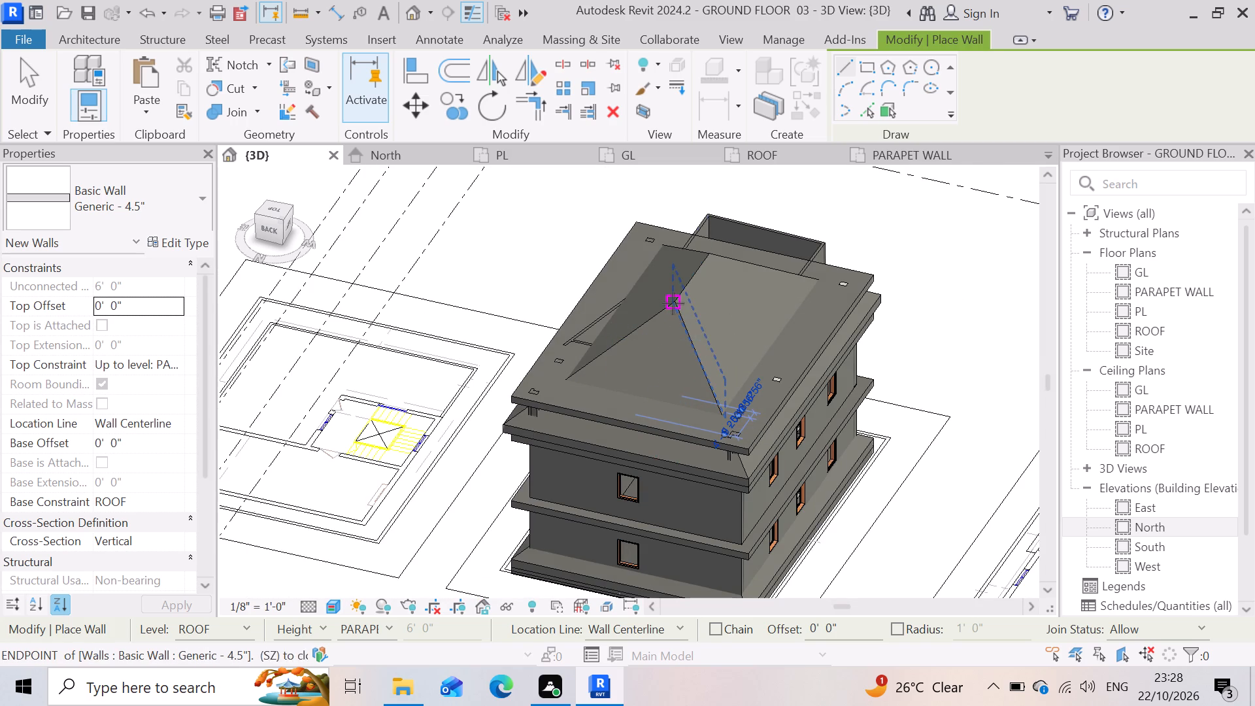
{"action": "left_click", "coordinate": [833, 355]}
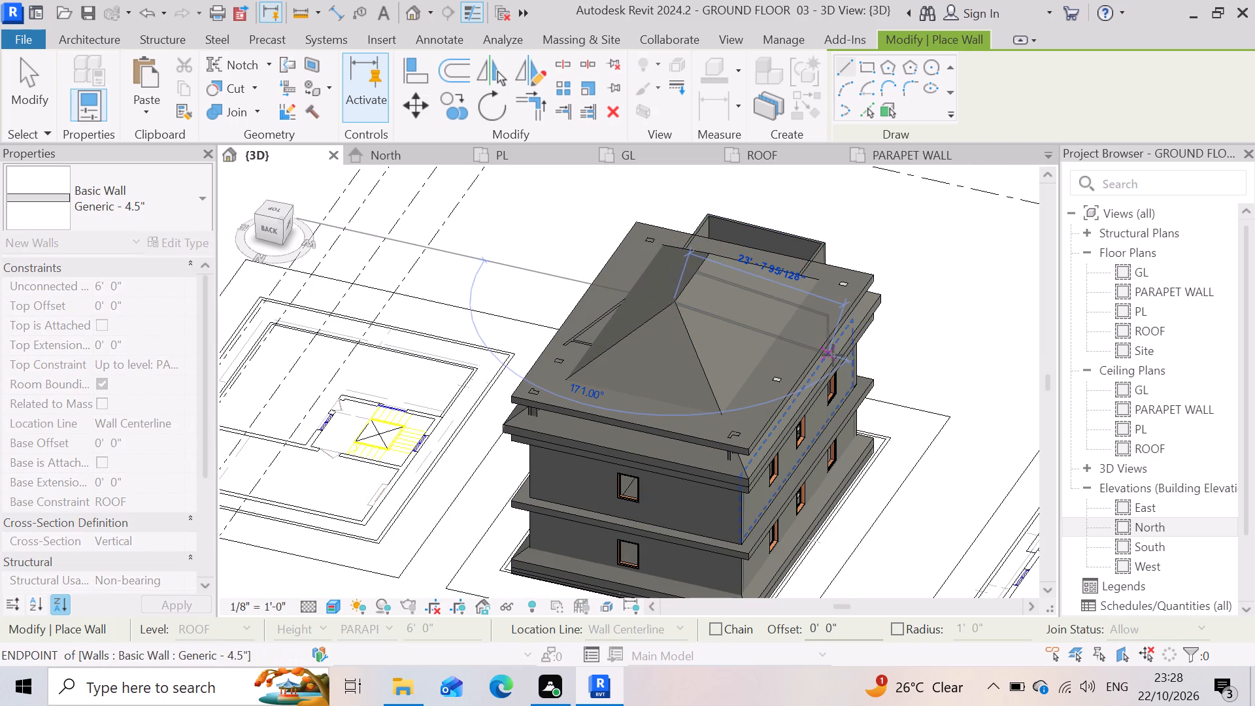
{"action": "key", "text": "Escape"}
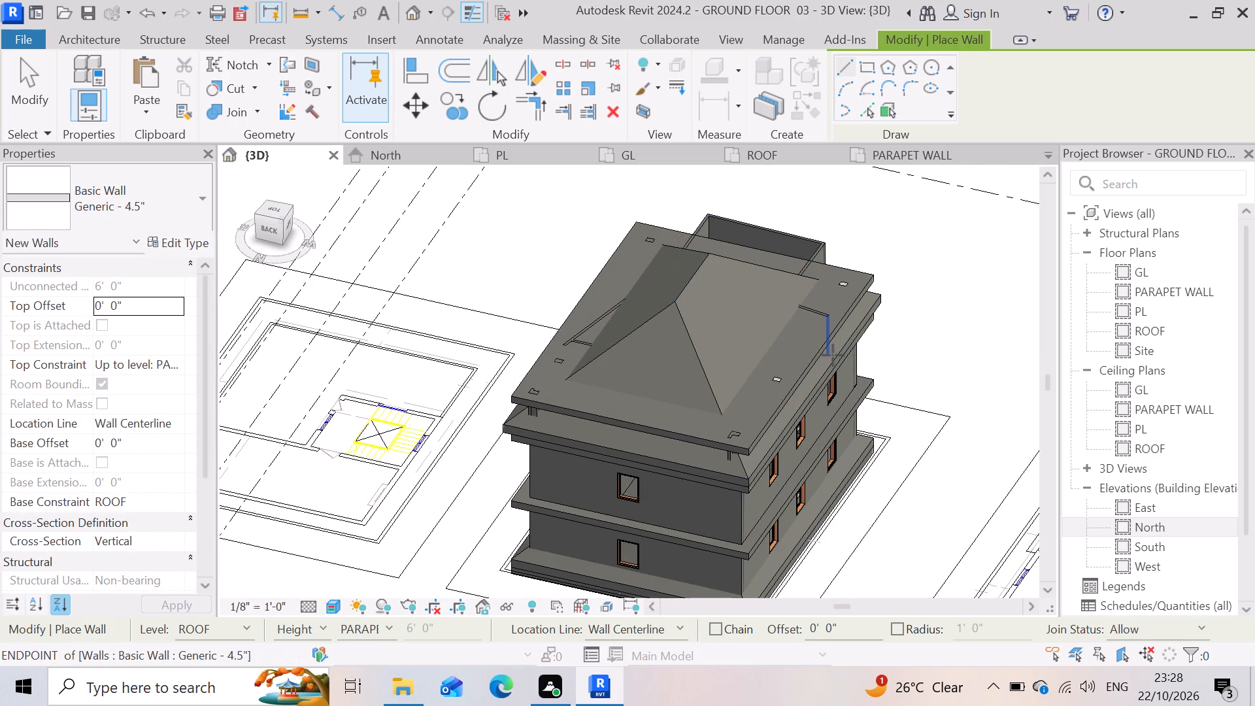
Leave wall placement and examine the new walls around the hip roof from different distances and angles.
{"action": "scroll", "coordinate": [690, 175], "scroll_direction": "up", "scroll_amount": 3}
{"action": "scroll", "coordinate": [764, 390], "scroll_direction": "up", "scroll_amount": 4}
{"action": "scroll", "coordinate": [689, 356], "scroll_direction": "up", "scroll_amount": 2}
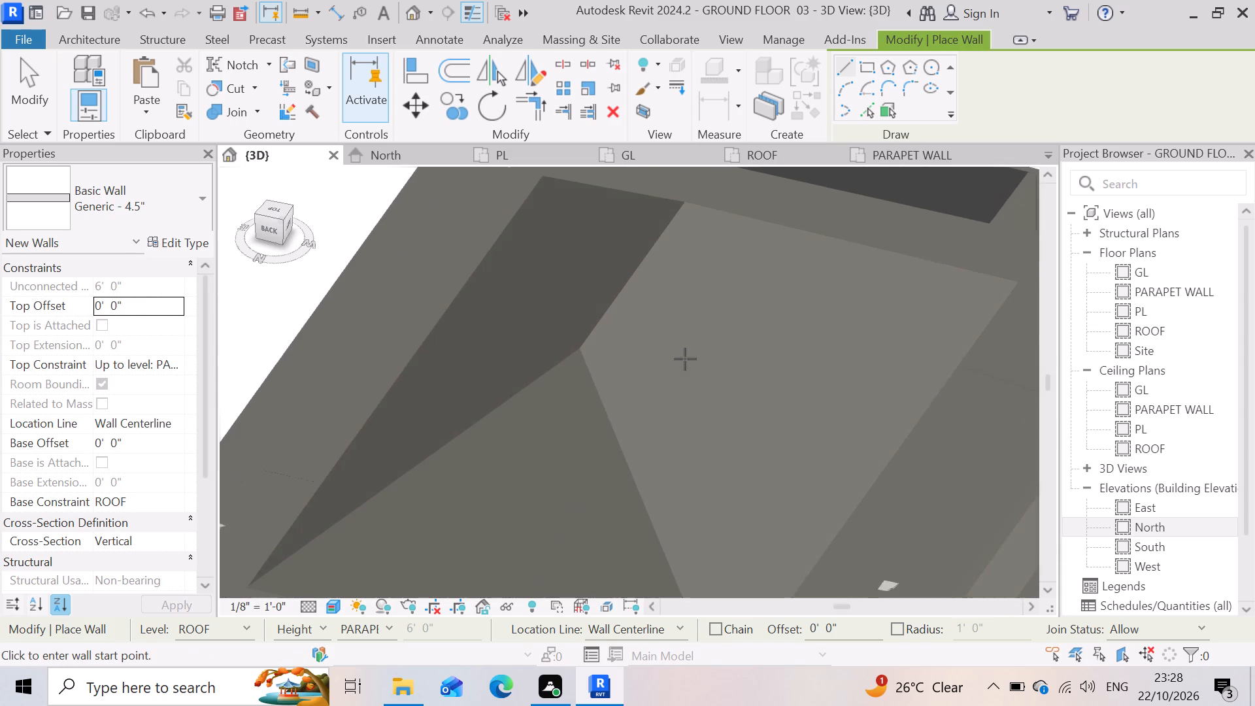
{"action": "scroll", "coordinate": [685, 359], "scroll_direction": "up", "scroll_amount": 2}
{"action": "scroll", "coordinate": [667, 337], "scroll_direction": "down", "scroll_amount": 10}
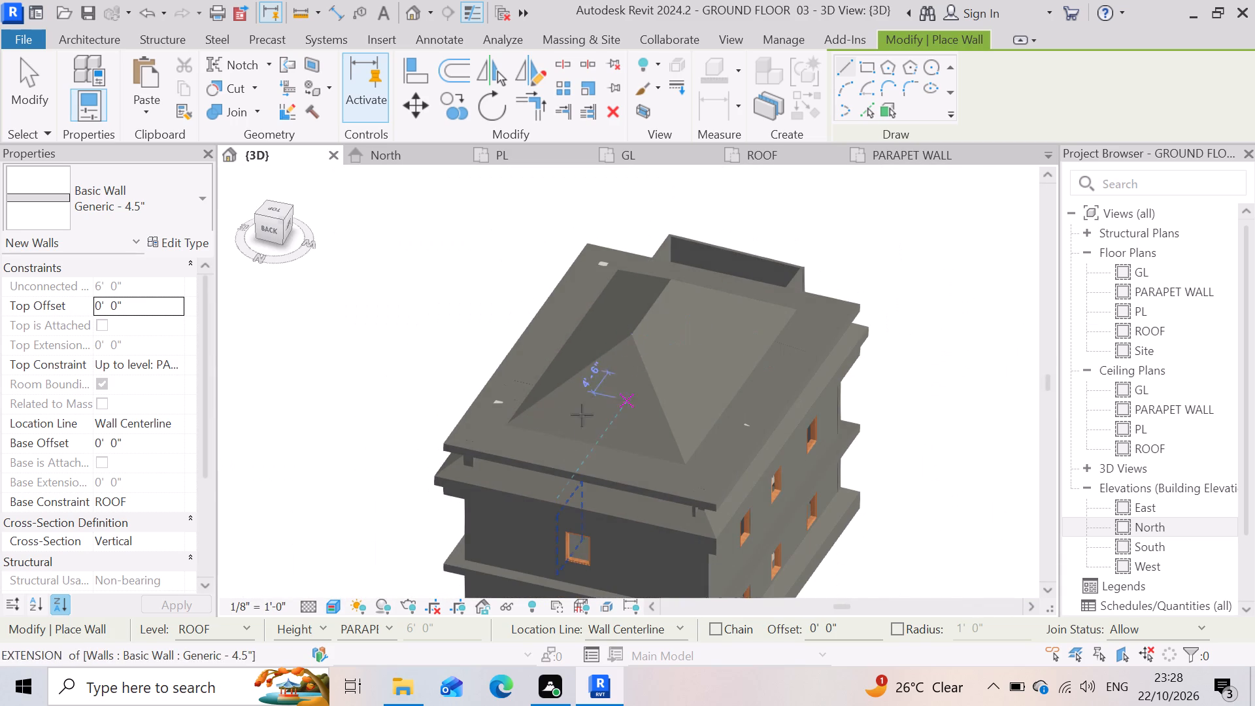
{"action": "scroll", "coordinate": [531, 472], "scroll_direction": "up", "scroll_amount": 4}
{"action": "key", "text": "Escape"}
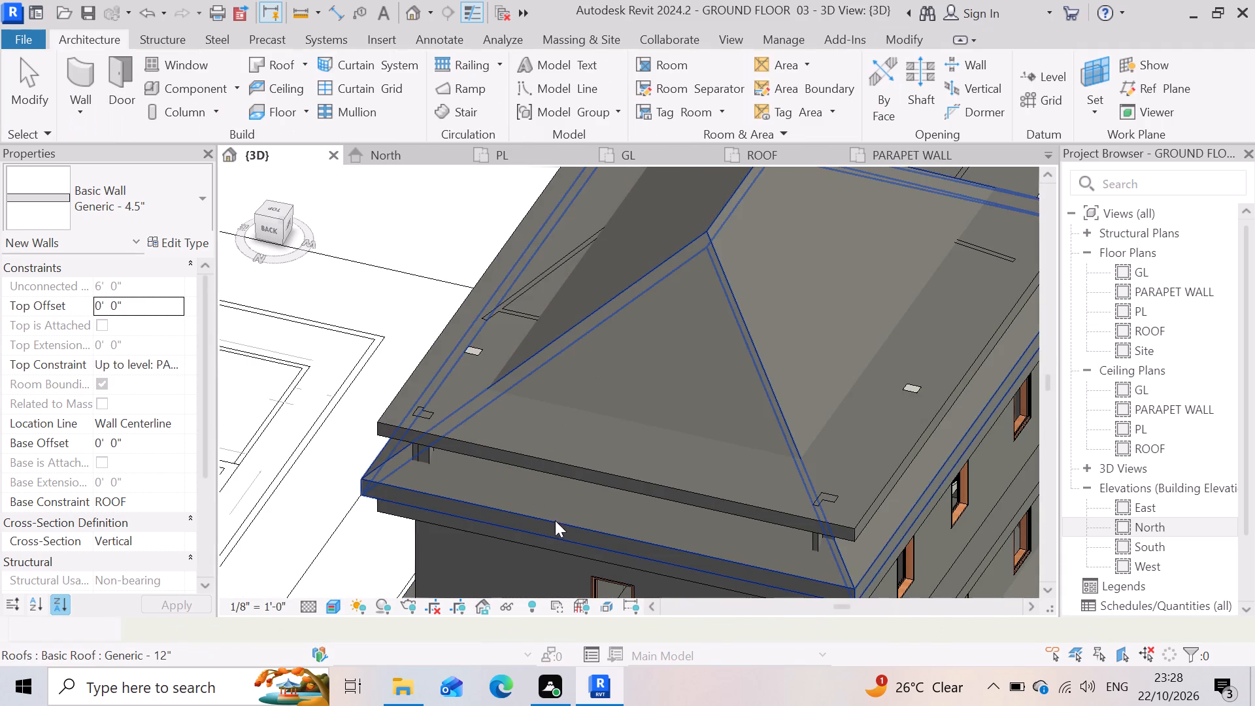
{"action": "scroll", "coordinate": [716, 407], "scroll_direction": "down", "scroll_amount": 3}
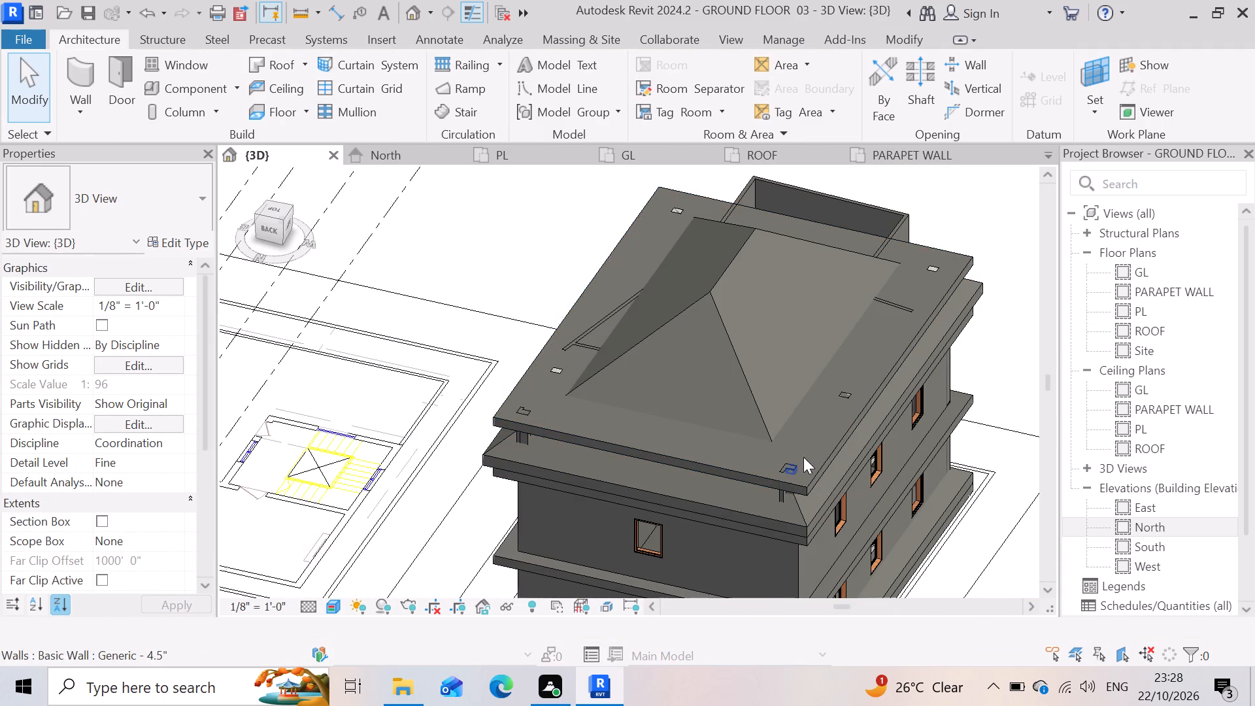
{"action": "scroll", "coordinate": [773, 401], "scroll_direction": "up", "scroll_amount": 1, "text": "shift"}
{"action": "middle_click_drag", "start_coordinate": [773, 401], "coordinate": [774, 345], "text": "shift"}
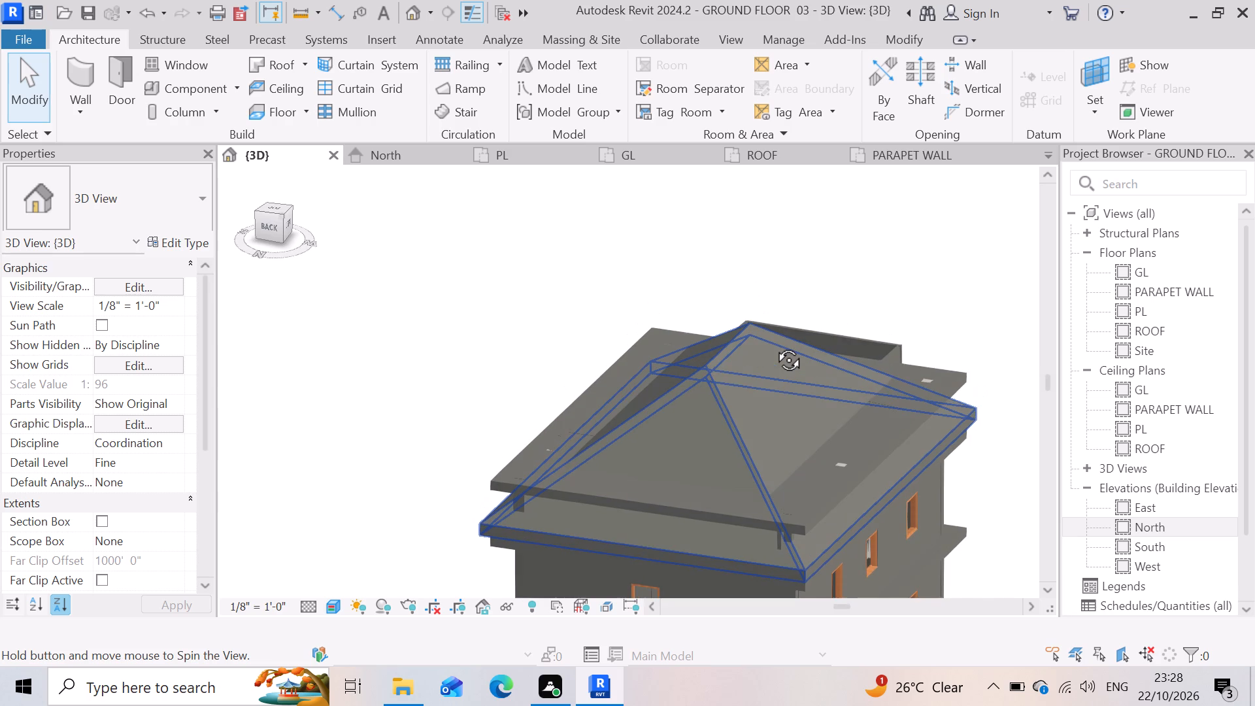
{"action": "middle_click_drag", "start_coordinate": [774, 345], "coordinate": [775, 345], "text": "shift"}
{"action": "scroll", "coordinate": [484, 359], "scroll_direction": "down", "scroll_amount": 4}
{"action": "scroll", "coordinate": [561, 458], "scroll_direction": "up", "scroll_amount": 2}
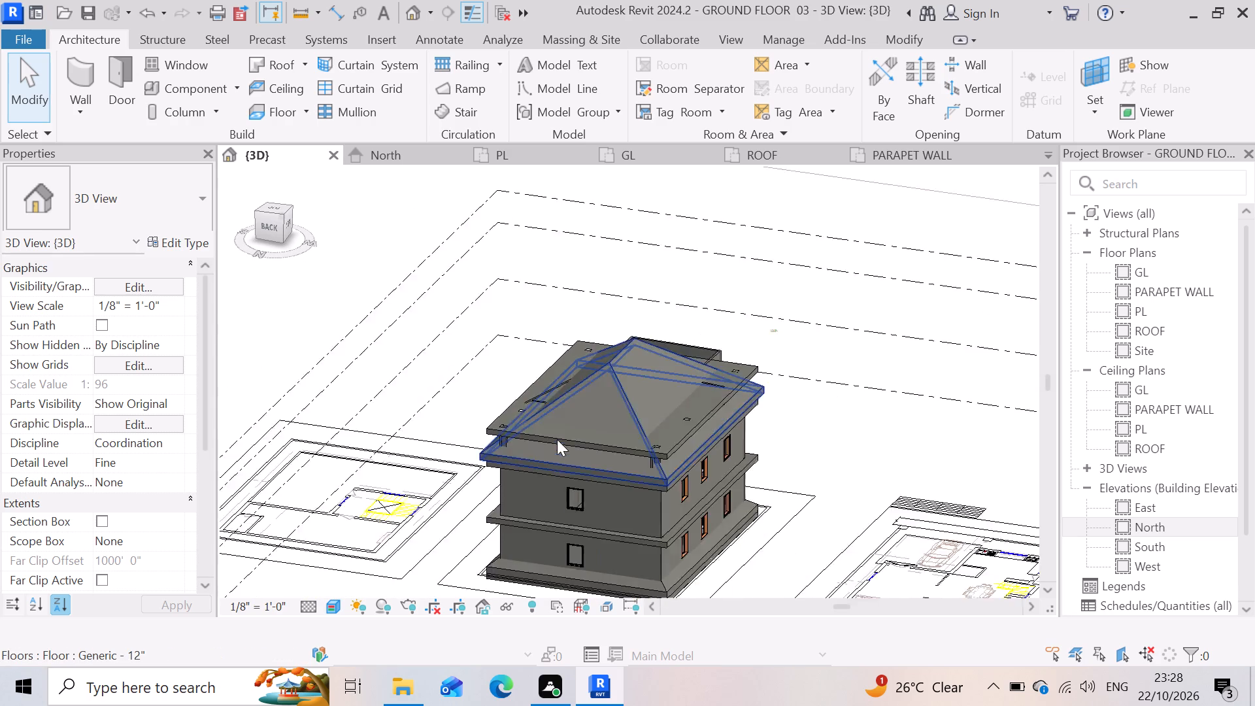
{"action": "scroll", "coordinate": [557, 439], "scroll_direction": "up", "scroll_amount": 6}
{"action": "scroll", "coordinate": [492, 343], "scroll_direction": "up", "scroll_amount": 8}
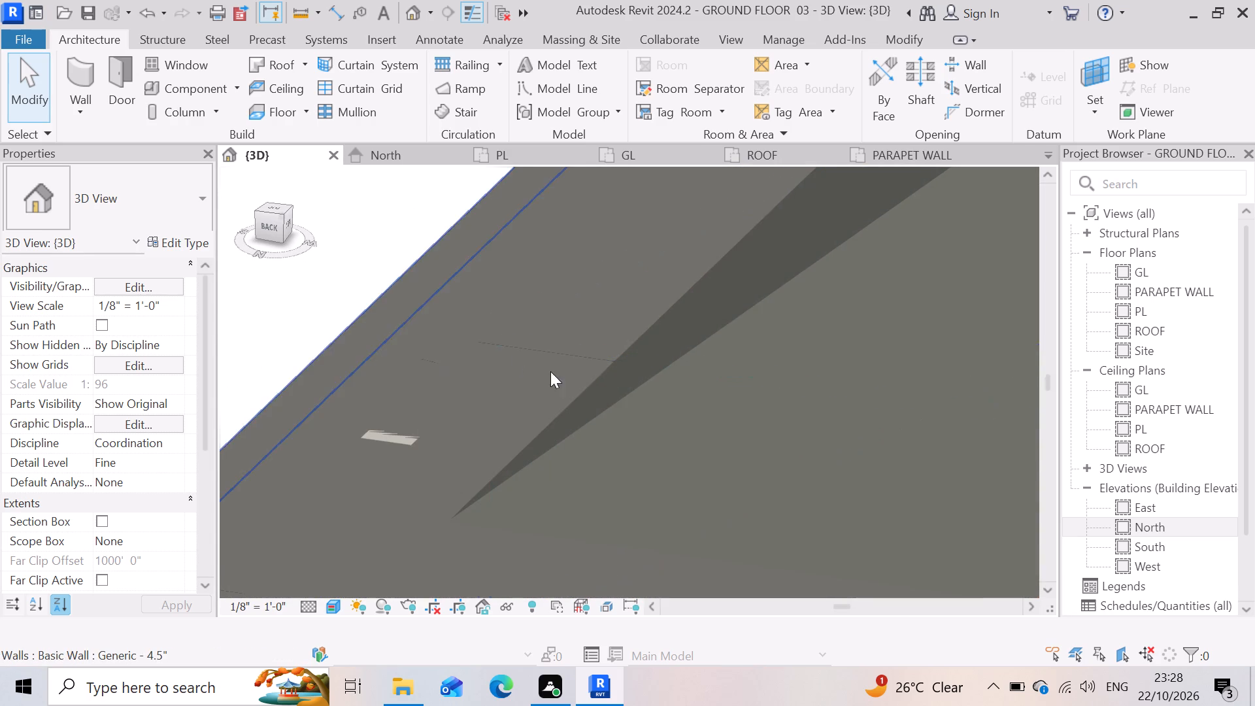
{"action": "scroll", "coordinate": [714, 342], "scroll_direction": "down", "scroll_amount": 9}
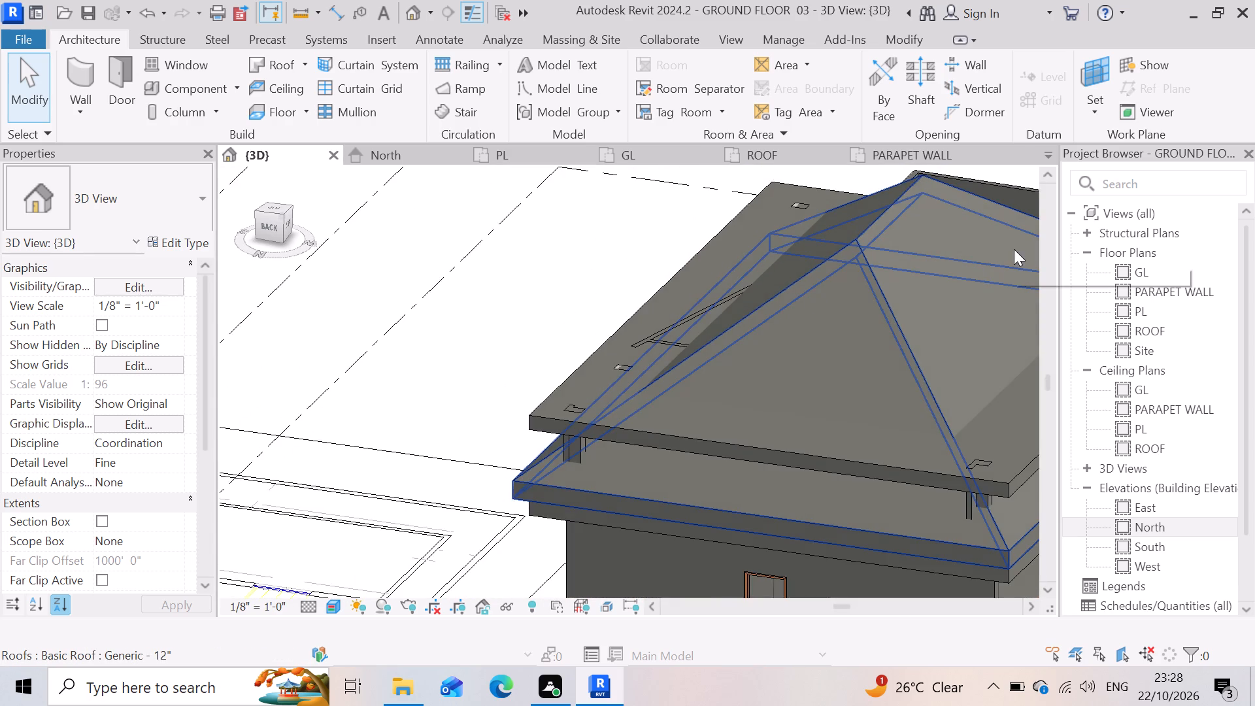
{"action": "scroll", "coordinate": [1012, 254], "scroll_direction": "down", "scroll_amount": 5}
{"action": "scroll", "coordinate": [603, 280], "scroll_direction": "down", "scroll_amount": 4}
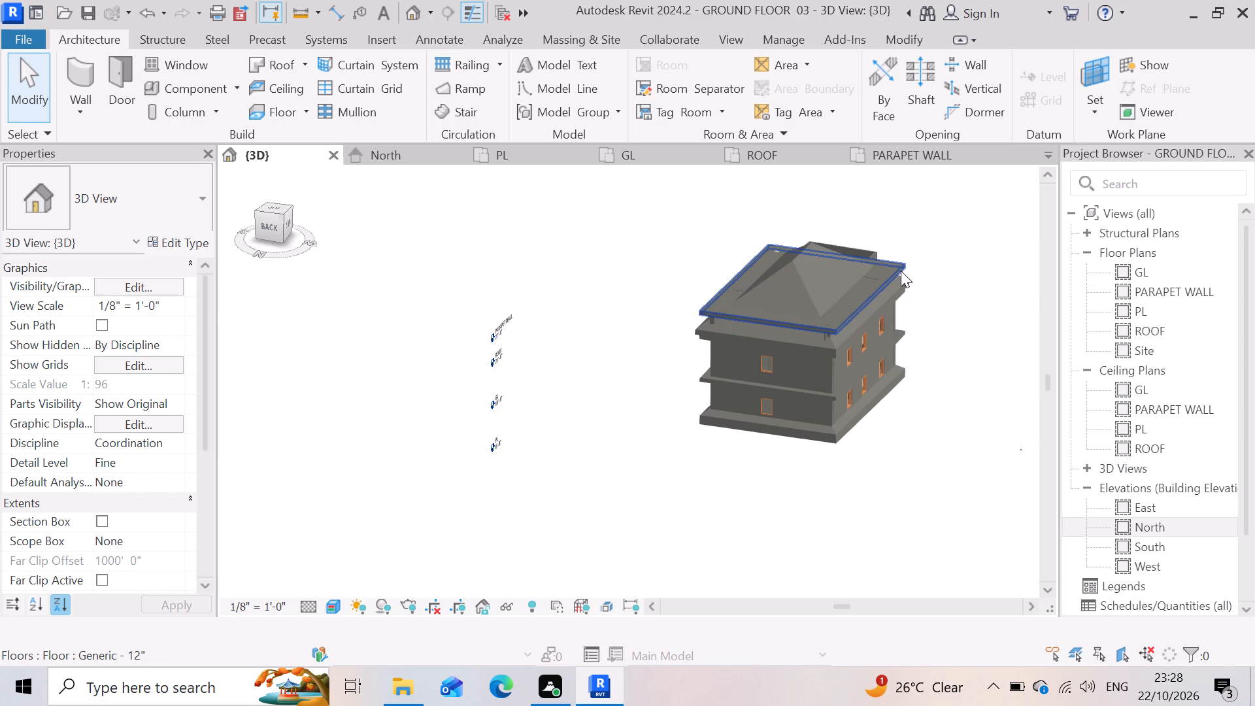
{"action": "scroll", "coordinate": [908, 258], "scroll_direction": "up", "scroll_amount": 7}
{"action": "scroll", "coordinate": [838, 266], "scroll_direction": "up", "scroll_amount": 11}
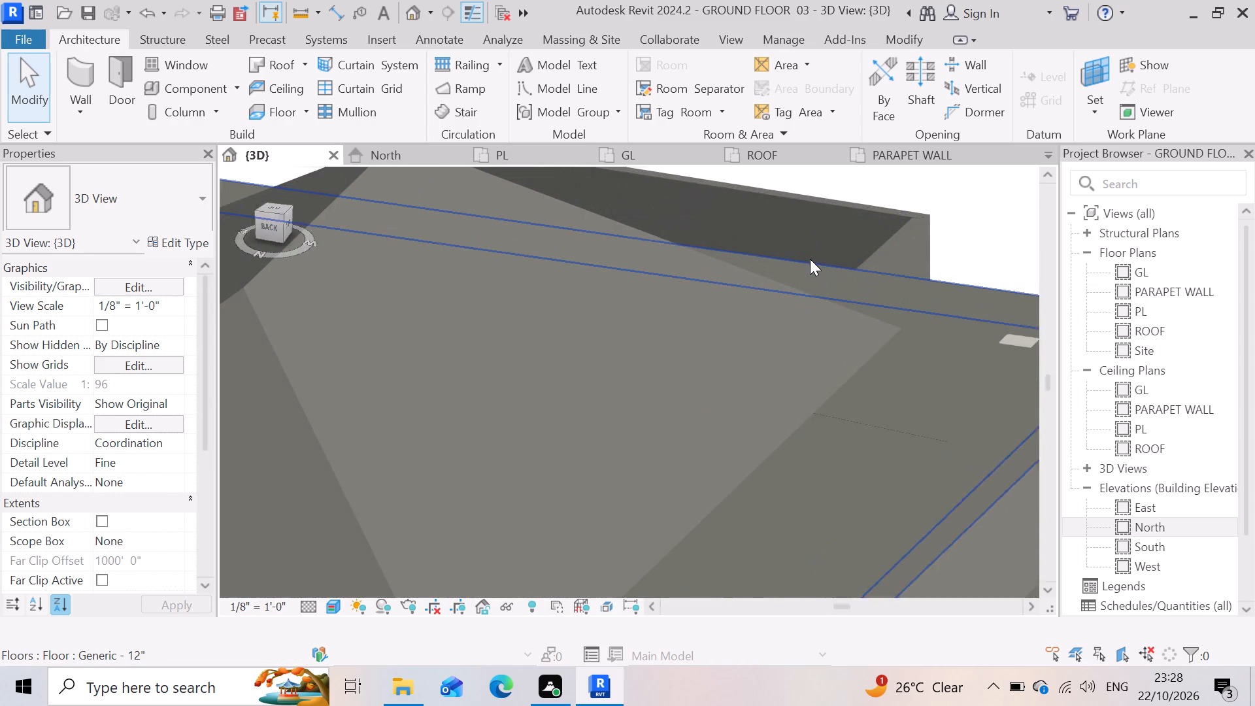
Temporarily hide the Generic - 12" hip roof in the 3D view to expose the walls beneath it.
{"action": "left_click", "coordinate": [882, 254]}
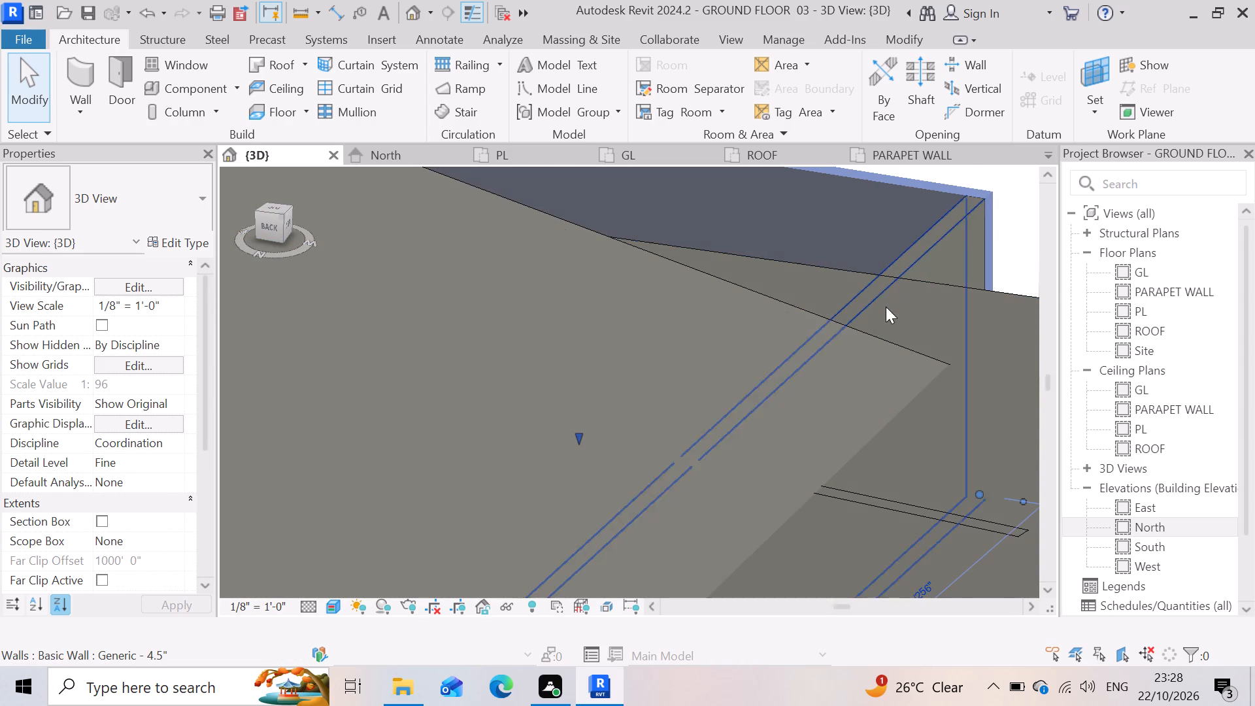
{"action": "scroll", "coordinate": [905, 329], "scroll_direction": "down", "scroll_amount": 9}
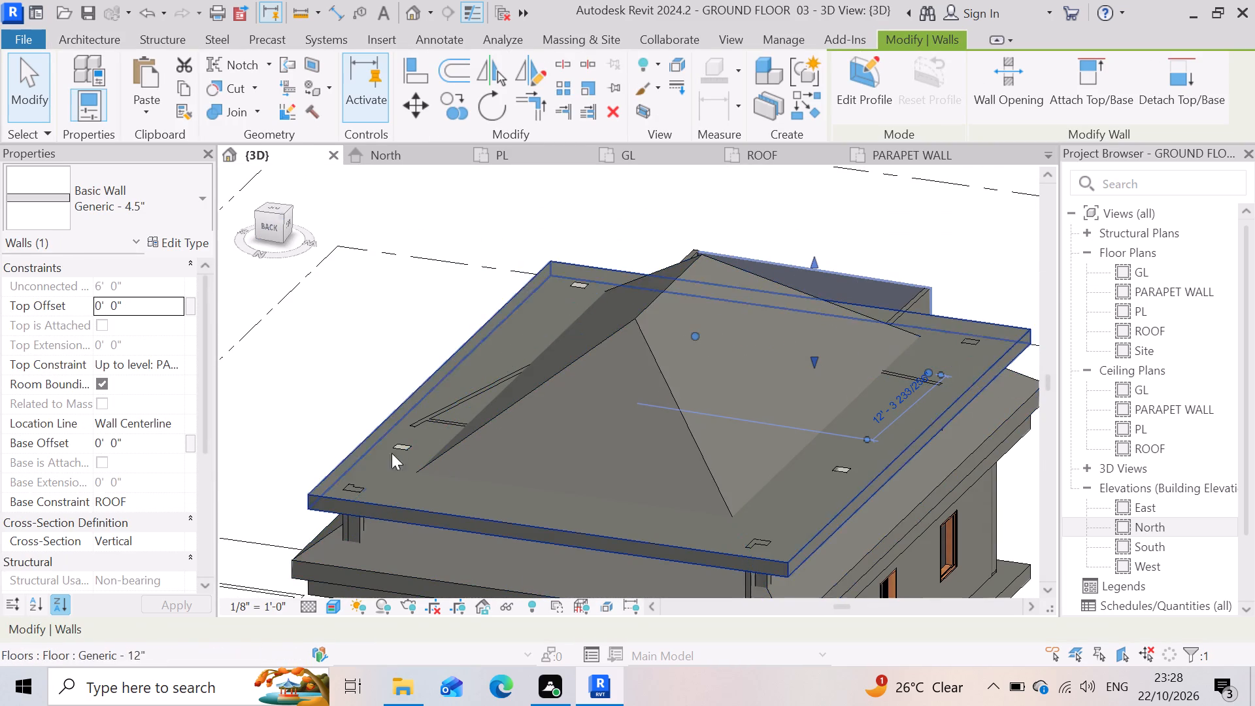
{"action": "scroll", "coordinate": [800, 343], "scroll_direction": "up", "scroll_amount": 7}
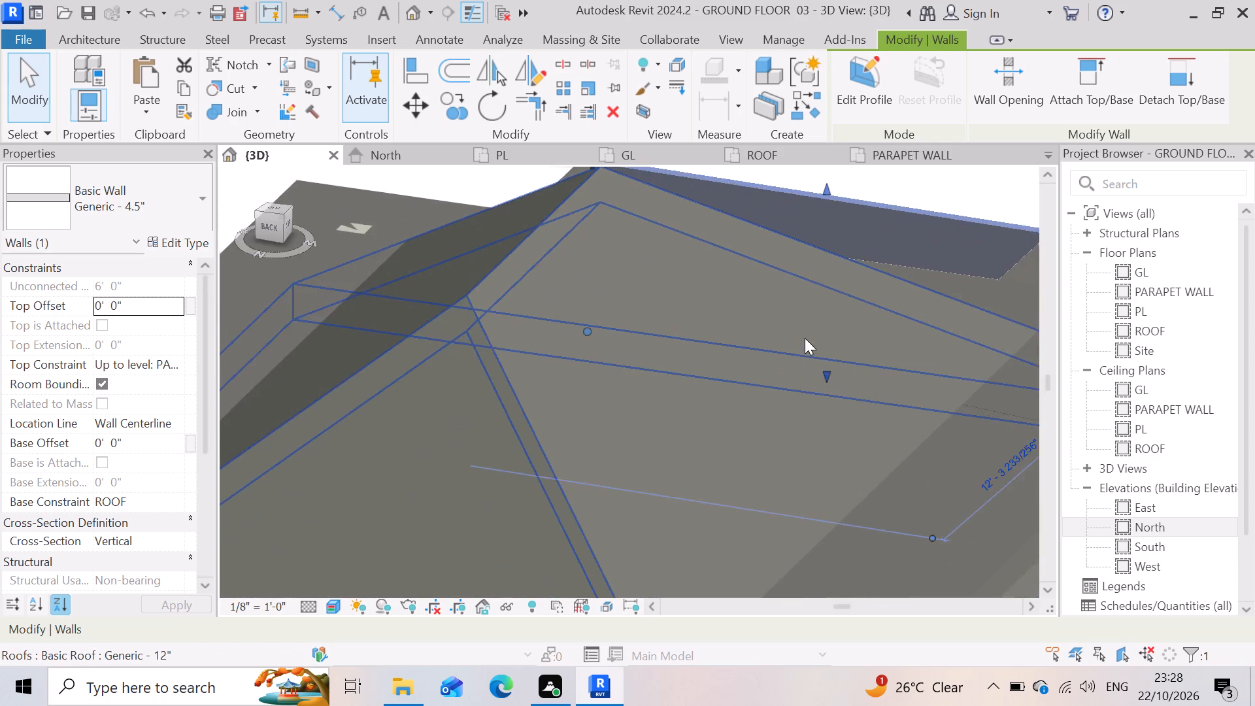
{"action": "scroll", "coordinate": [805, 338], "scroll_direction": "up", "scroll_amount": 2}
{"action": "left_click", "coordinate": [802, 364]}
{"action": "scroll", "coordinate": [933, 360], "scroll_direction": "down", "scroll_amount": 2}
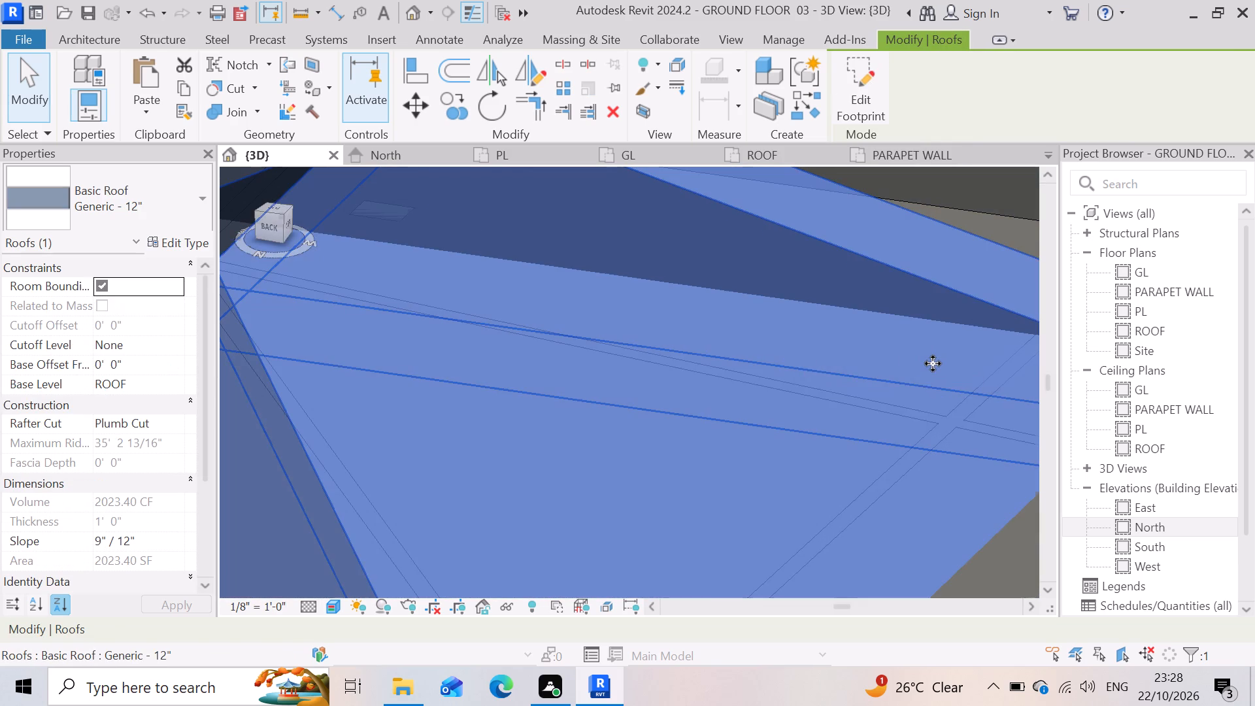
{"action": "scroll", "coordinate": [933, 363], "scroll_direction": "down", "scroll_amount": 8}
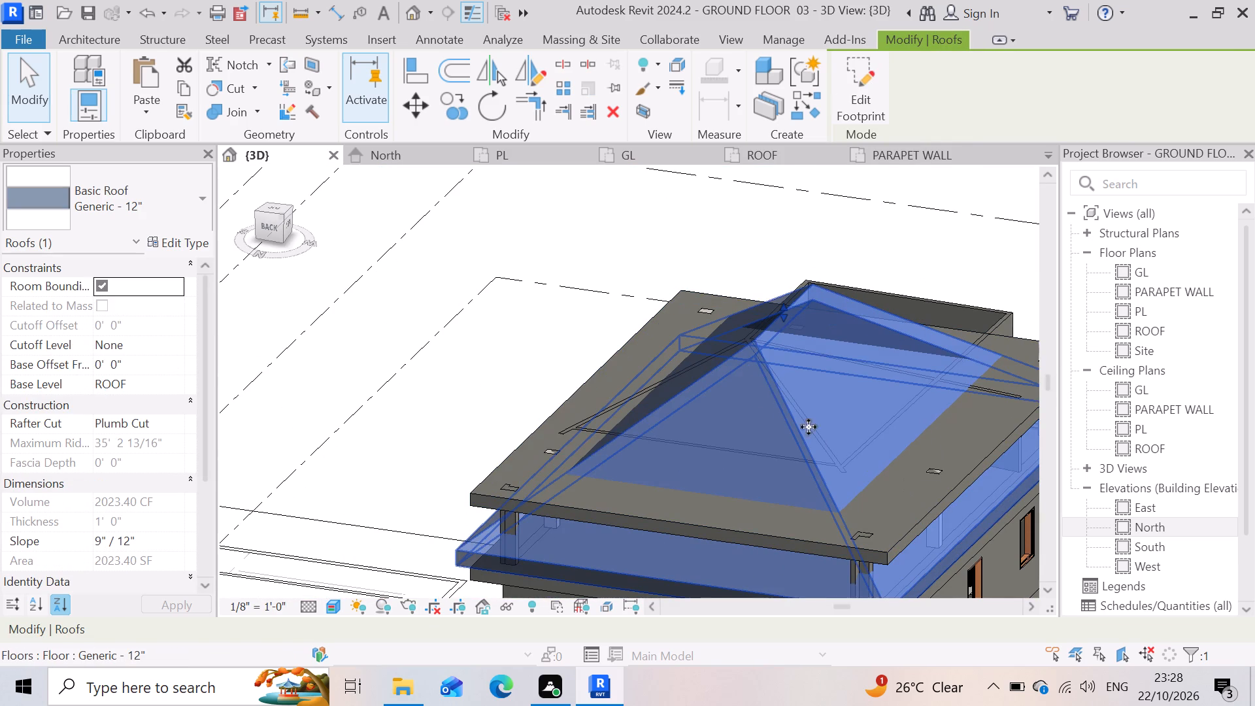
{"action": "left_click", "coordinate": [714, 348]}
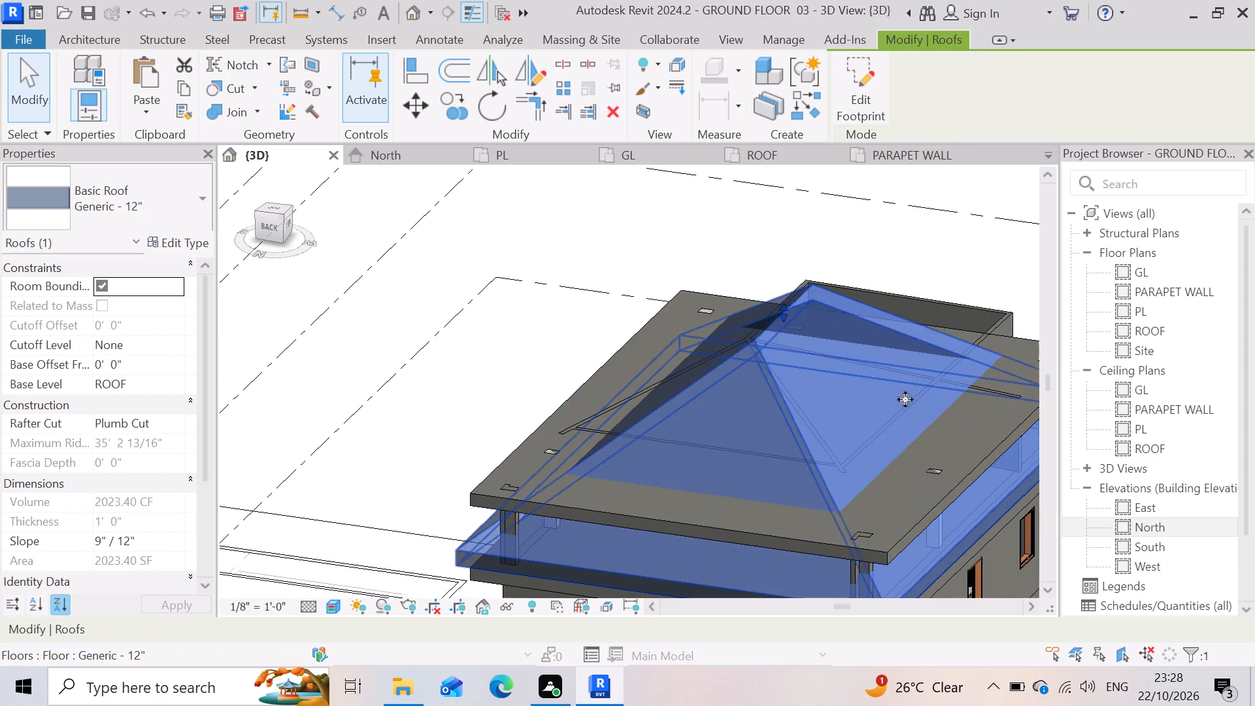
{"action": "scroll", "coordinate": [997, 317], "scroll_direction": "up", "scroll_amount": 6}
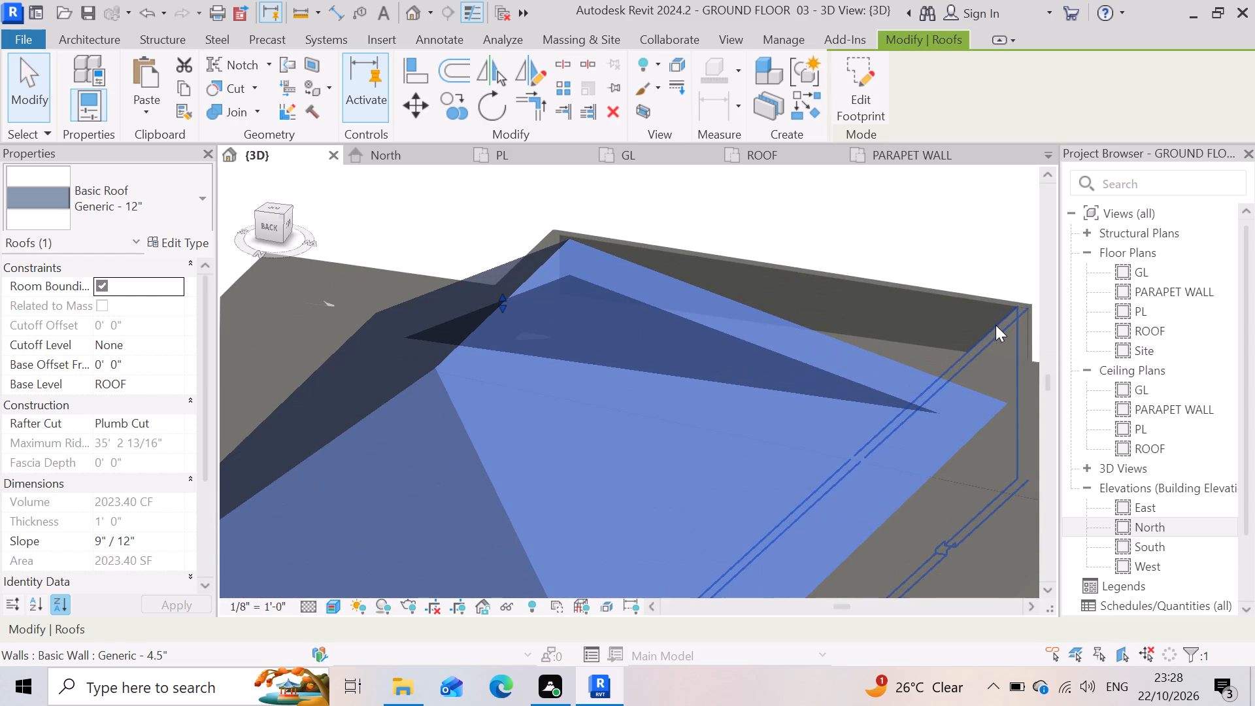
{"action": "key", "text": "h"}
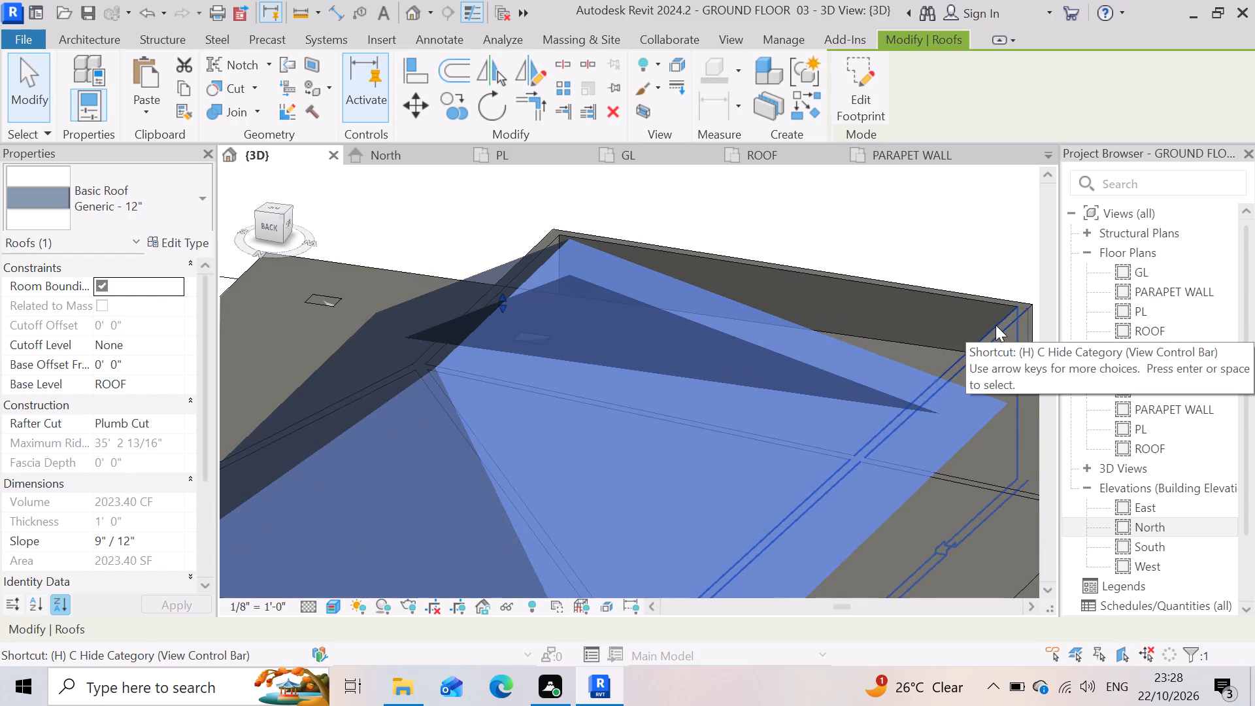
{"action": "type", "text": "HH"}
Delete six of the Generic - 4.5" walls on the roof slab: all except the one along the far edge.
{"action": "scroll", "coordinate": [844, 295], "scroll_direction": "down", "scroll_amount": 4}
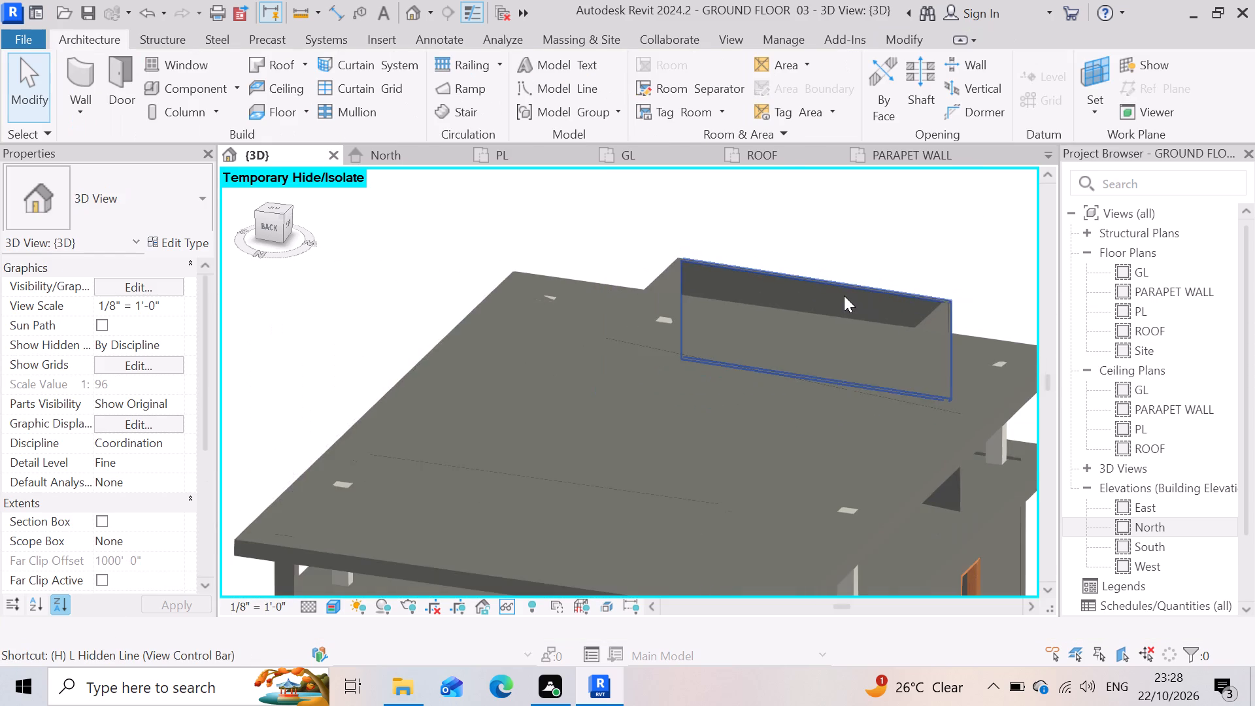
{"action": "scroll", "coordinate": [844, 295], "scroll_direction": "down", "scroll_amount": 2}
{"action": "scroll", "coordinate": [971, 317], "scroll_direction": "up", "scroll_amount": 4}
{"action": "scroll", "coordinate": [894, 289], "scroll_direction": "up", "scroll_amount": 7}
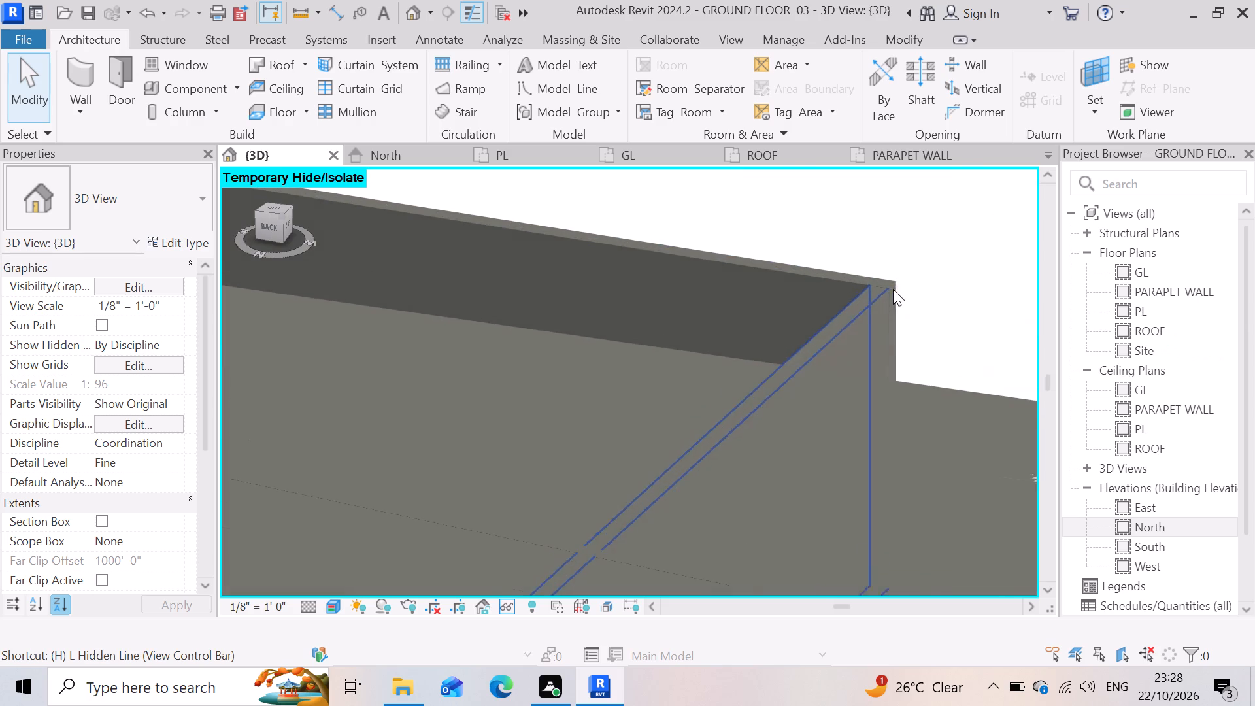
{"action": "left_click", "coordinate": [731, 261]}
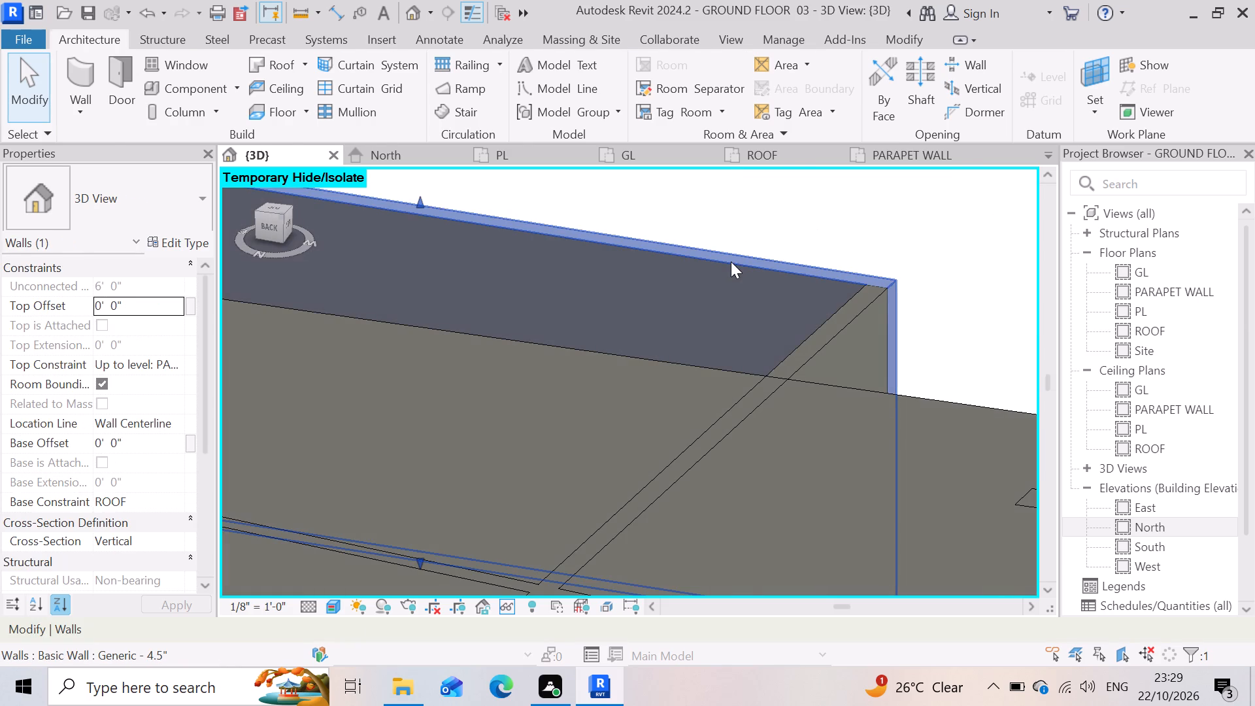
{"action": "scroll", "coordinate": [746, 257], "scroll_direction": "down", "scroll_amount": 5}
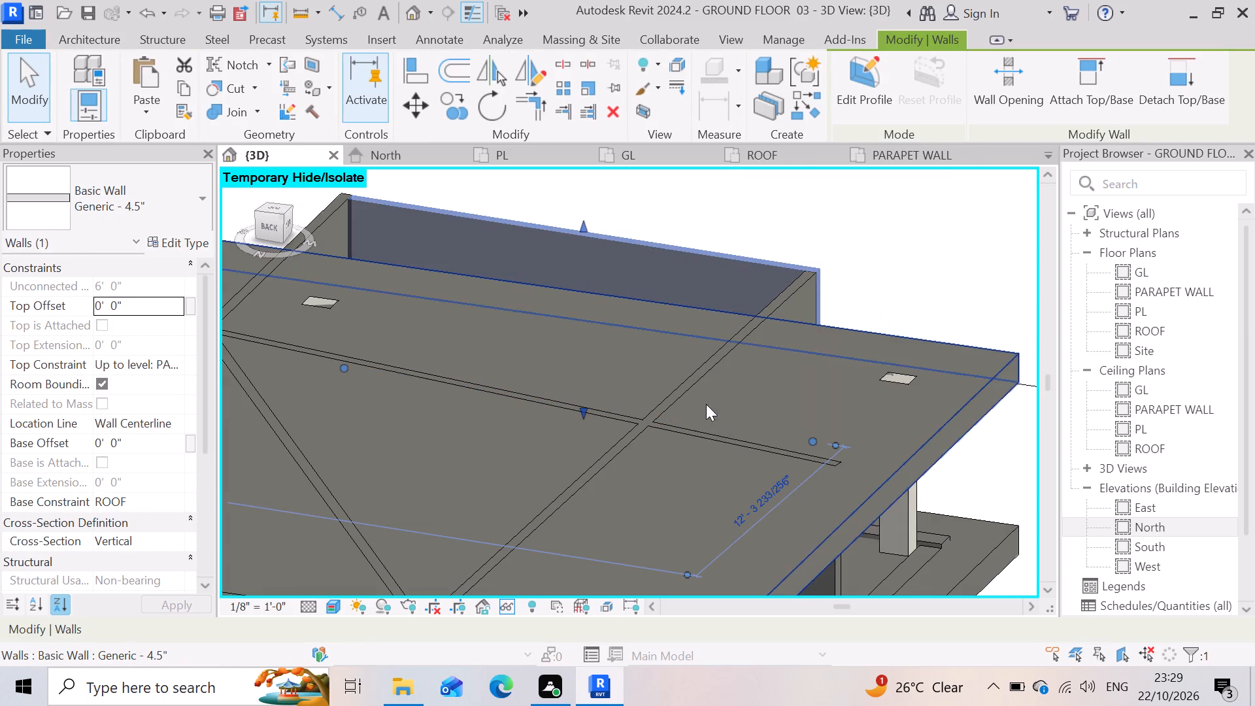
{"action": "scroll", "coordinate": [726, 398], "scroll_direction": "down", "scroll_amount": 6}
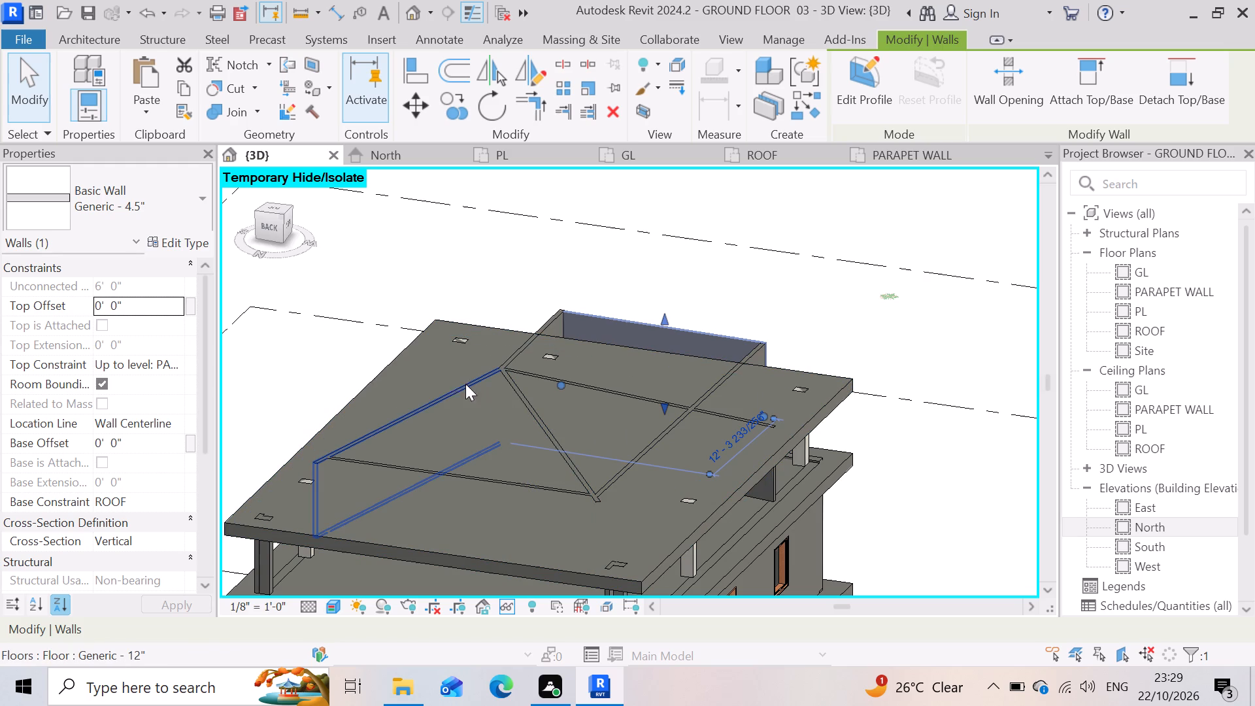
{"action": "left_click", "coordinate": [454, 384]}
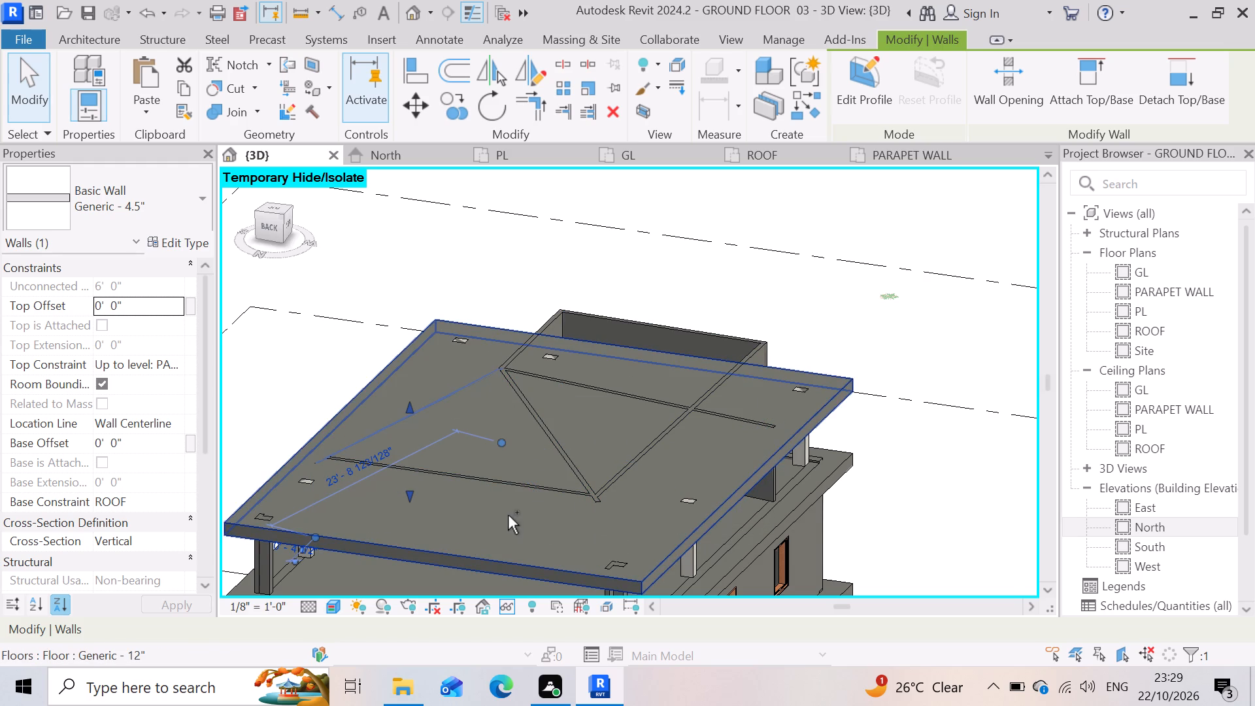
{"action": "left_click", "coordinate": [519, 482], "text": "ctrl"}
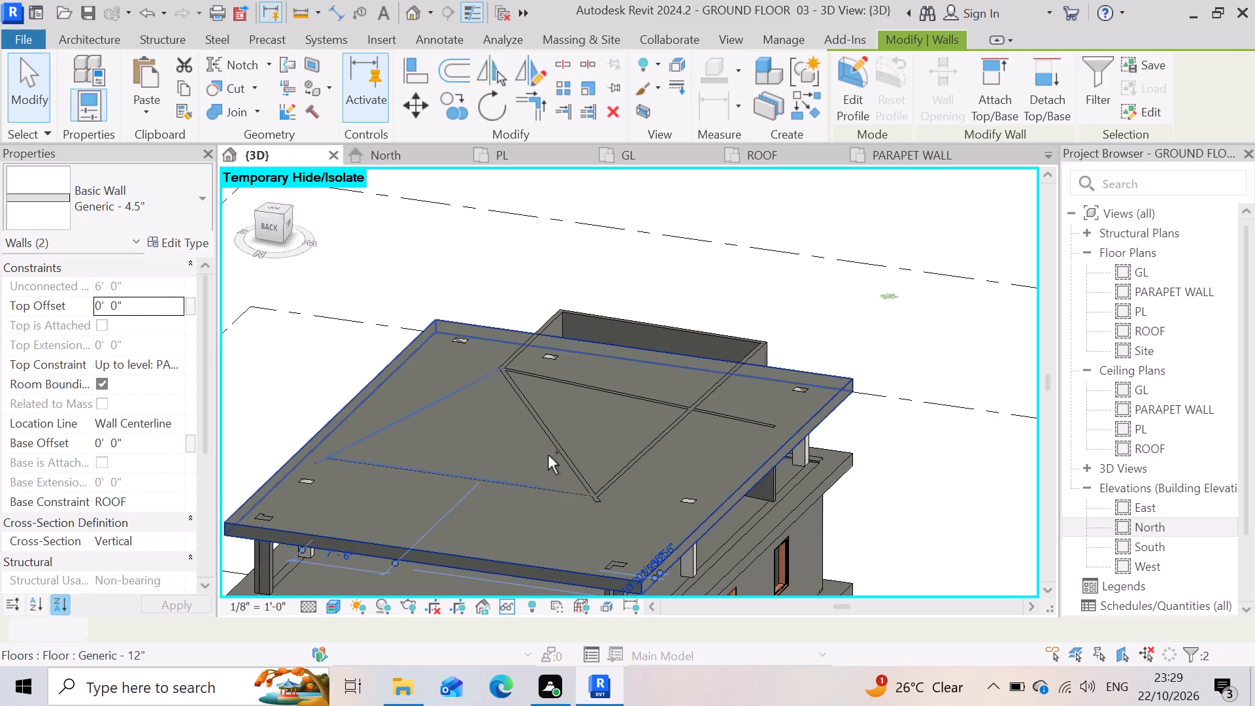
{"action": "left_click", "coordinate": [555, 445], "text": "ctrl"}
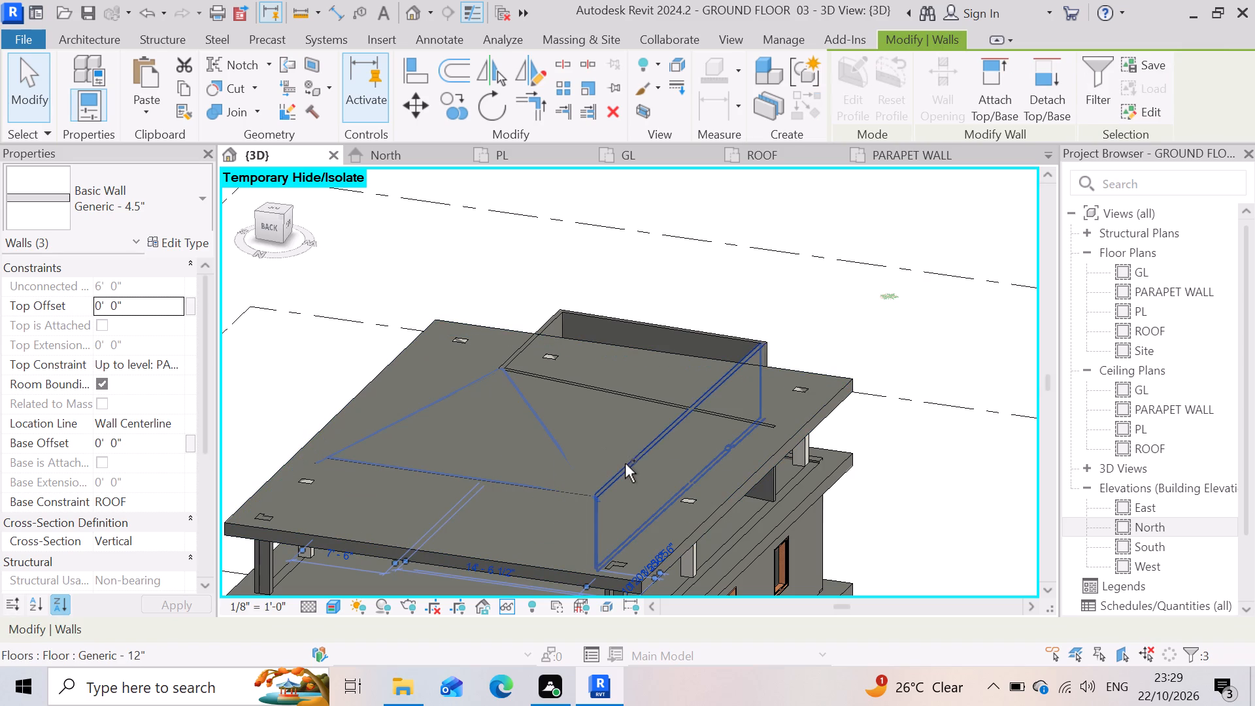
{"action": "left_click", "coordinate": [631, 459], "text": "ctrl"}
{"action": "left_click", "coordinate": [628, 403], "text": "ctrl"}
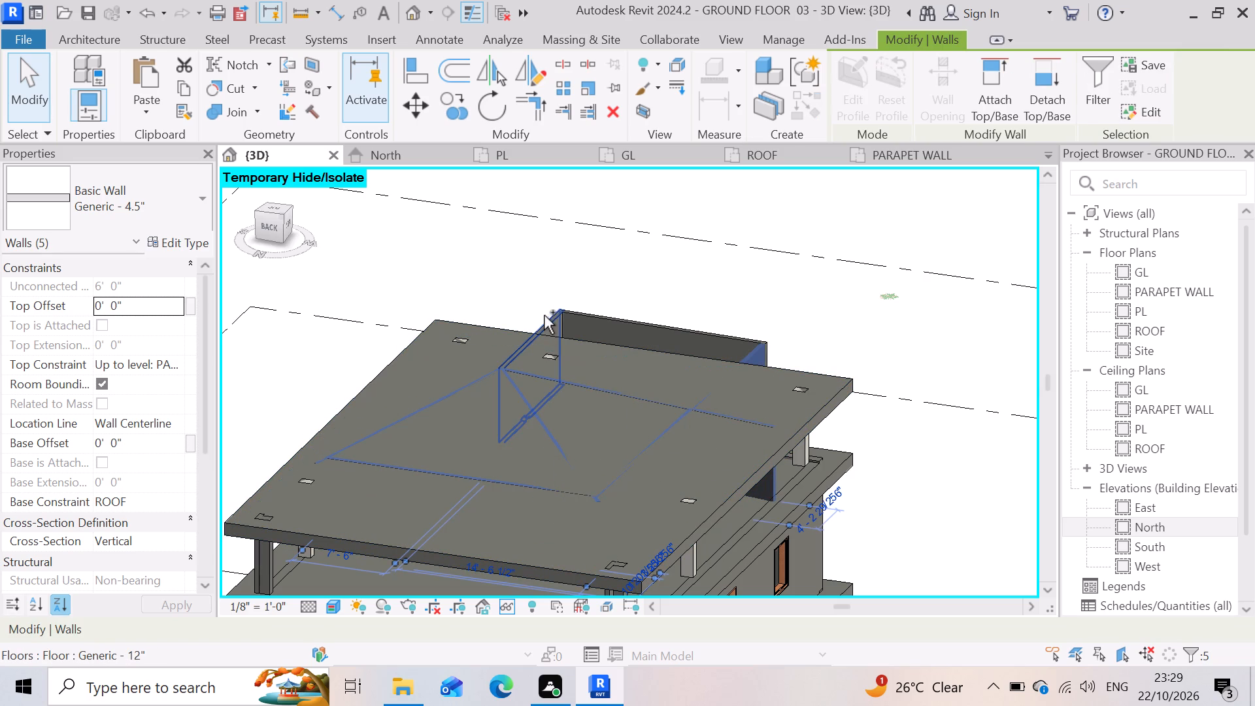
{"action": "left_click", "coordinate": [545, 318], "text": "ctrl"}
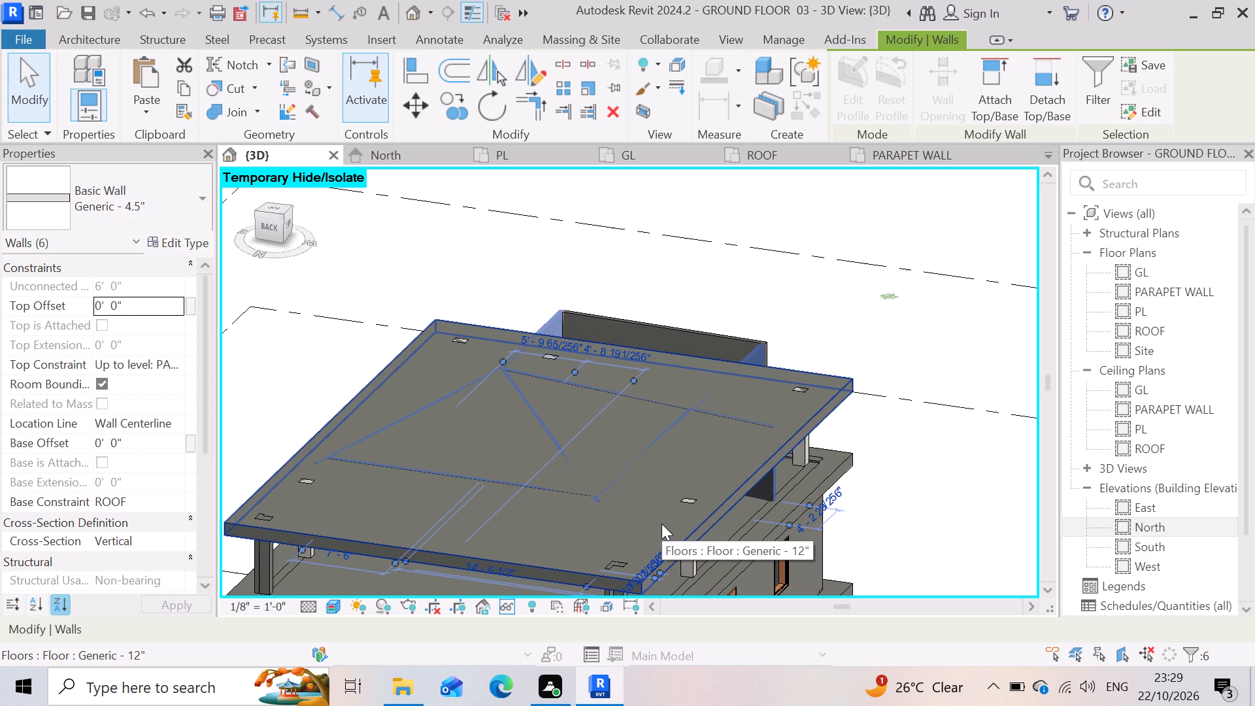
{"action": "key", "text": "Delete"}
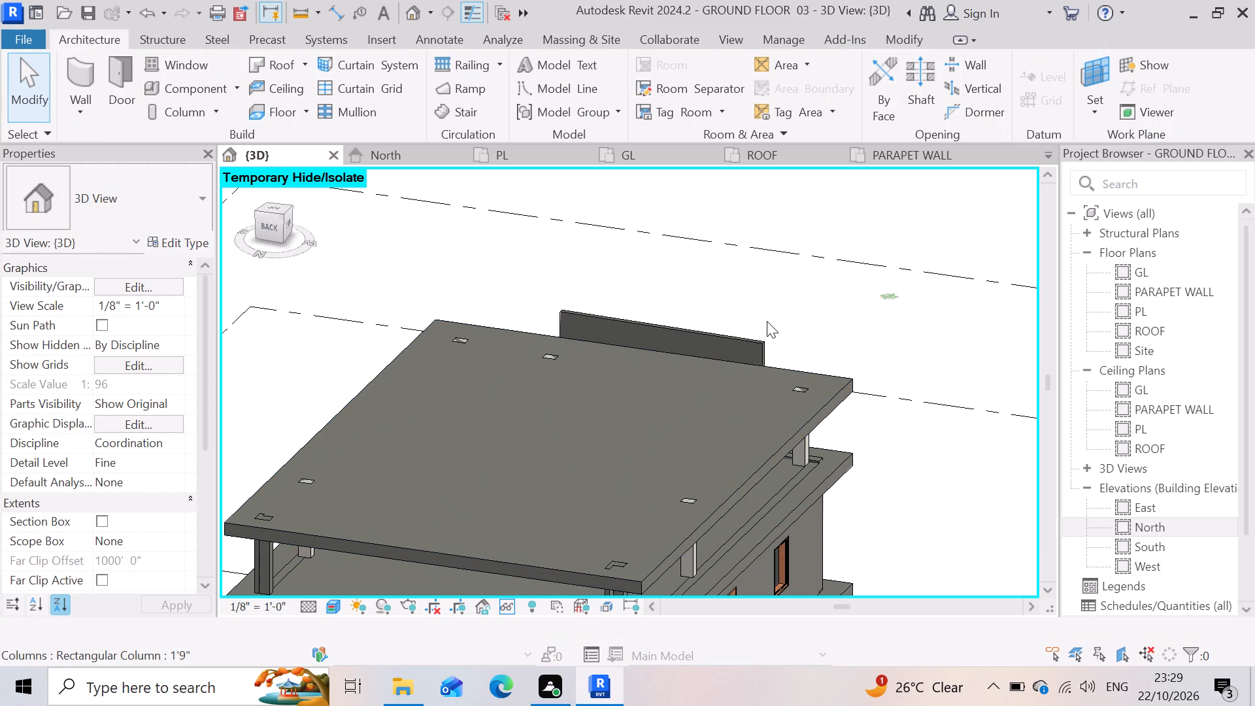
Delete the last Generic - 4.5" wall standing at the far edge of the roof slab.
{"action": "scroll", "coordinate": [756, 331], "scroll_direction": "up", "scroll_amount": 5}
{"action": "left_click", "coordinate": [749, 353]}
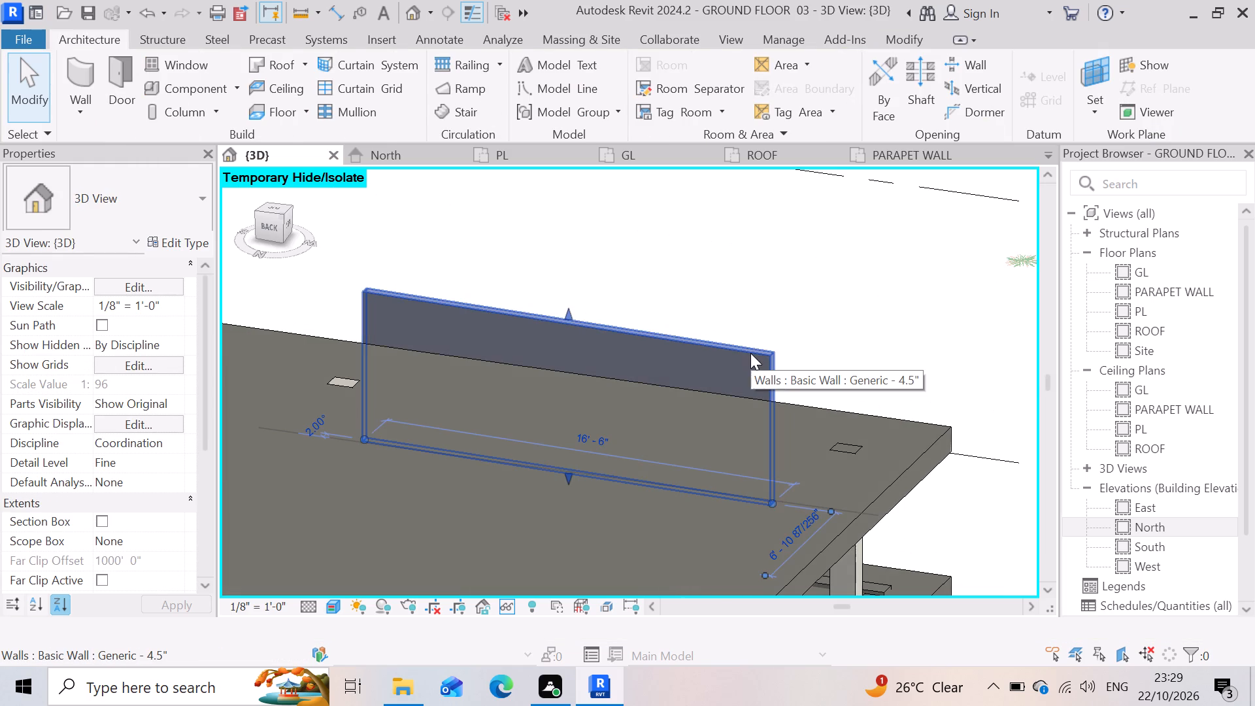
{"action": "key", "text": "Delete"}
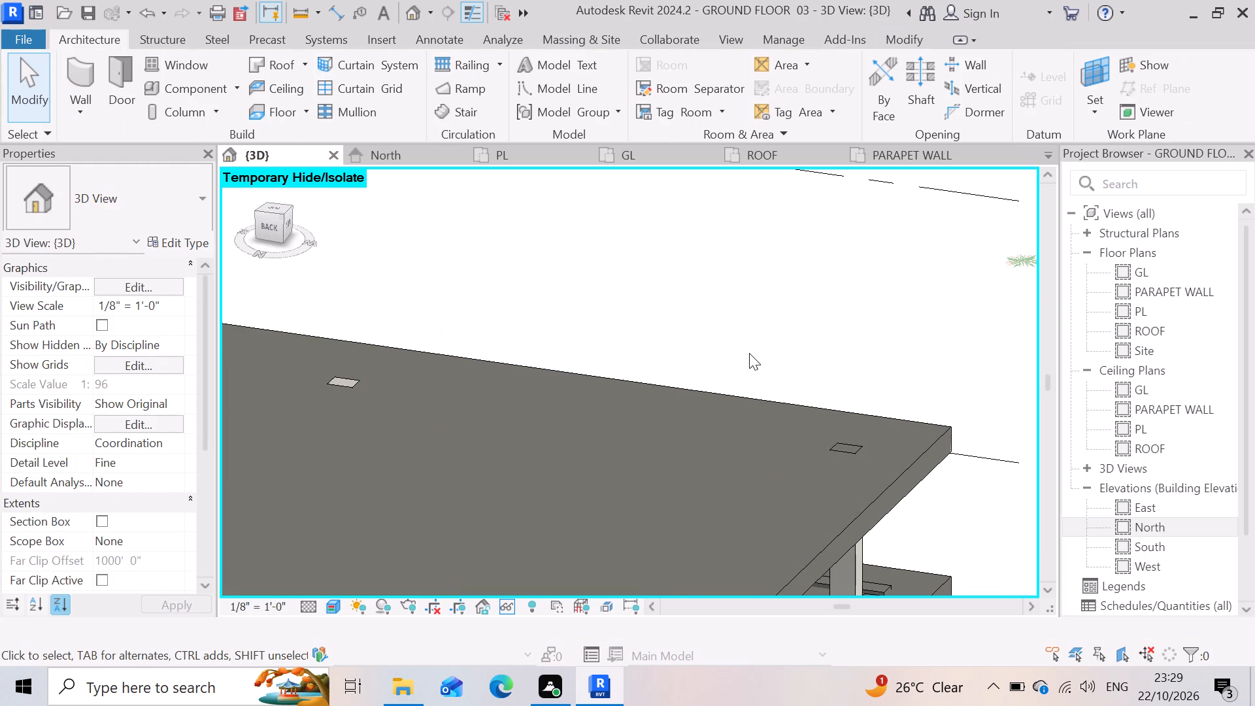
Reset the temporary hide so the hip roof is shown in the 3D view again.
{"action": "type", "text": "HR"}
Examine the building from the back in the 3D view, checking the hip roof, roof slab corners, windows and surrounding site plans.
{"action": "scroll", "coordinate": [660, 310], "scroll_direction": "down", "scroll_amount": 6}
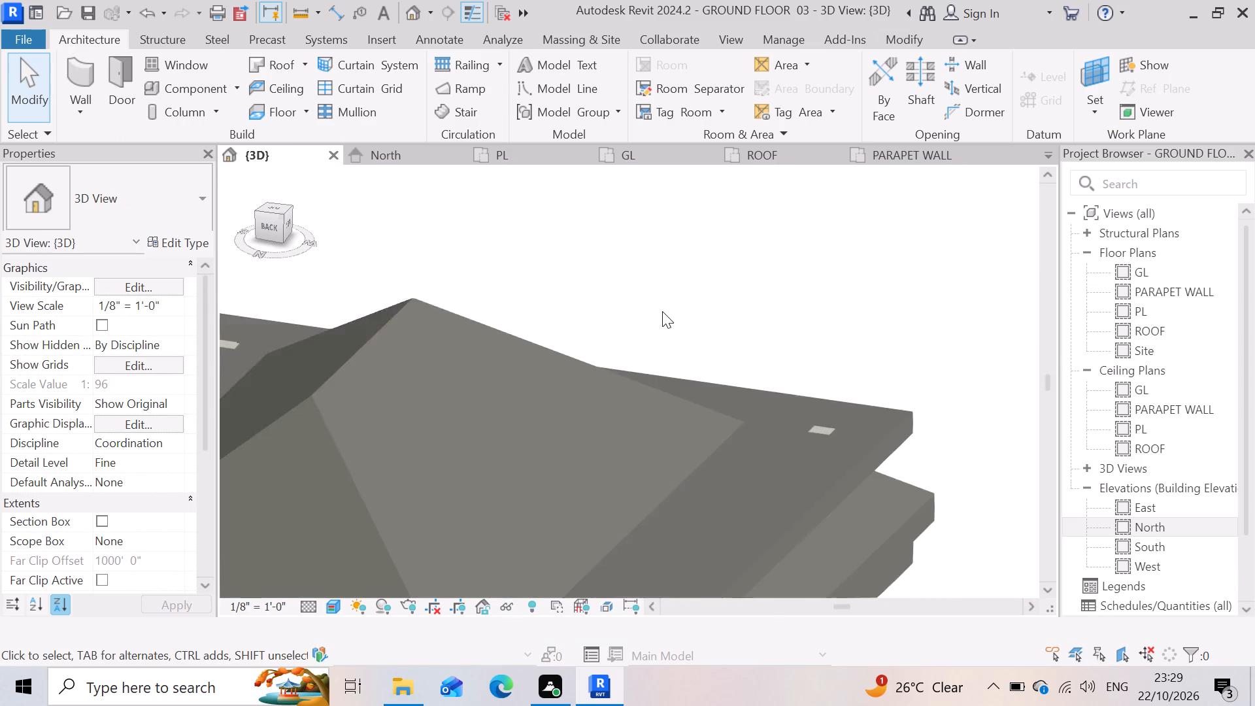
{"action": "scroll", "coordinate": [662, 311], "scroll_direction": "down", "scroll_amount": 1}
{"action": "scroll", "coordinate": [484, 435], "scroll_direction": "up", "scroll_amount": 7}
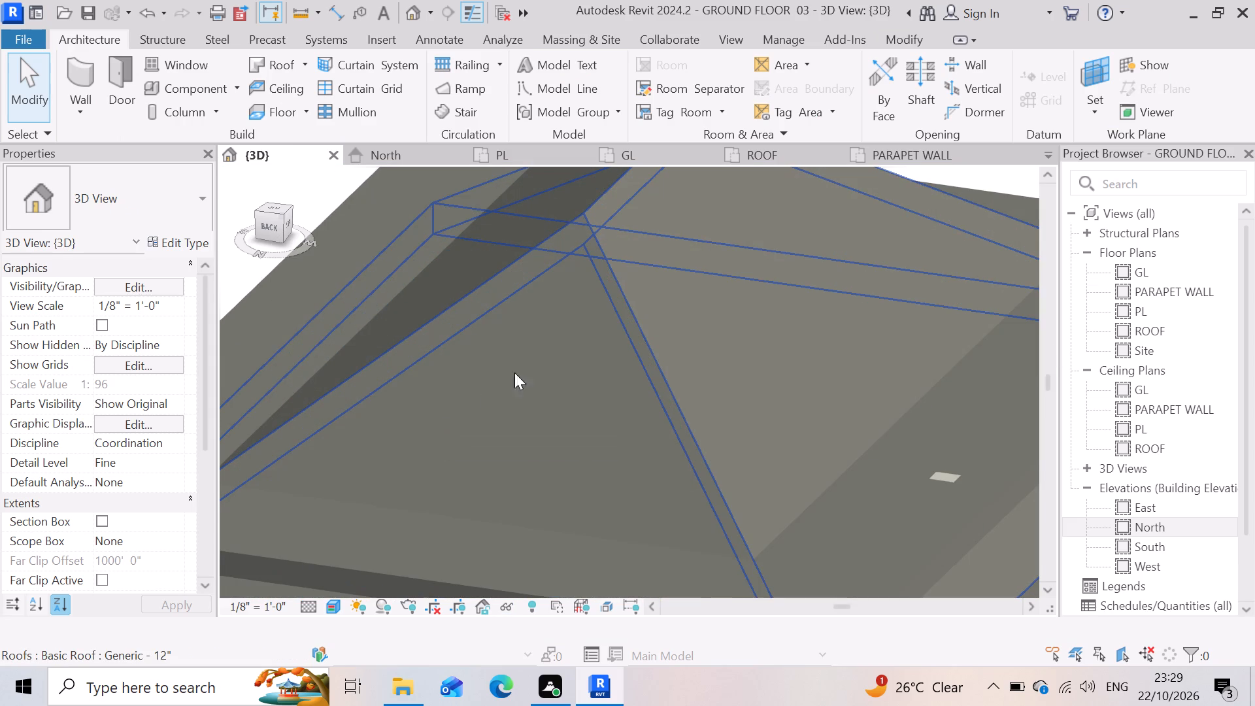
{"action": "scroll", "coordinate": [617, 326], "scroll_direction": "down", "scroll_amount": 11}
{"action": "scroll", "coordinate": [683, 436], "scroll_direction": "up", "scroll_amount": 4}
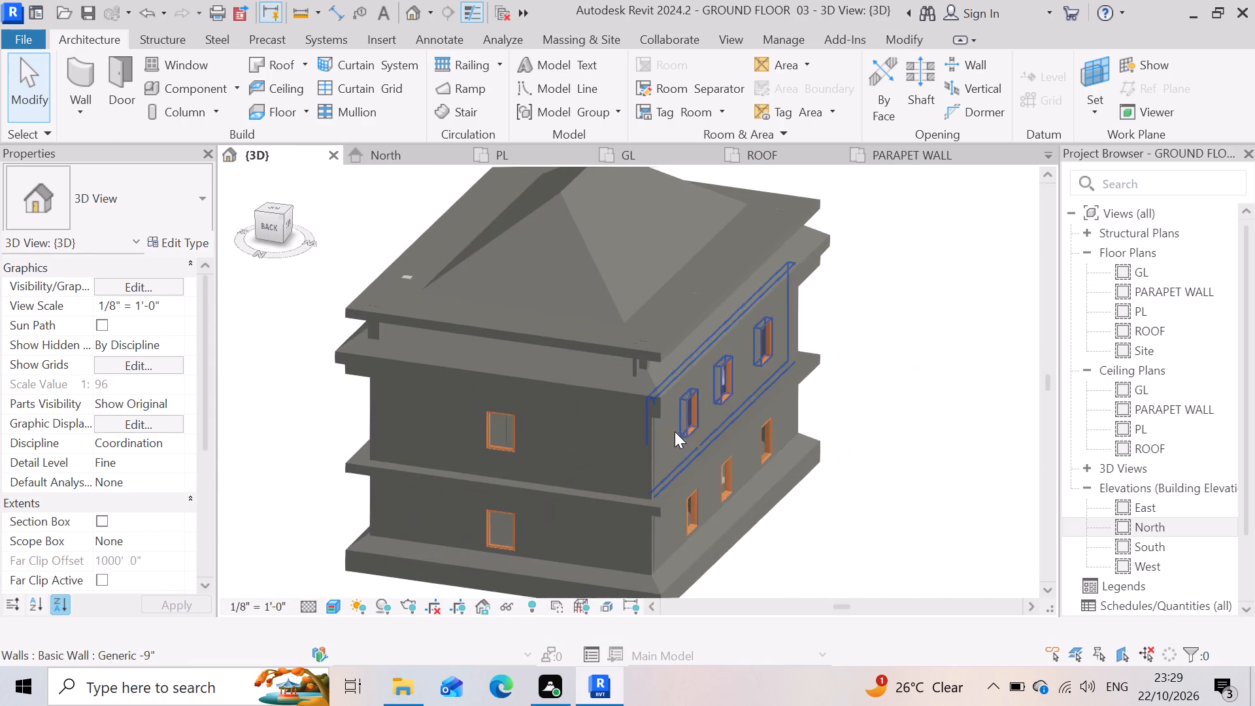
{"action": "scroll", "coordinate": [648, 399], "scroll_direction": "up", "scroll_amount": 5}
{"action": "scroll", "coordinate": [630, 312], "scroll_direction": "up", "scroll_amount": 4}
{"action": "scroll", "coordinate": [672, 413], "scroll_direction": "down", "scroll_amount": 5}
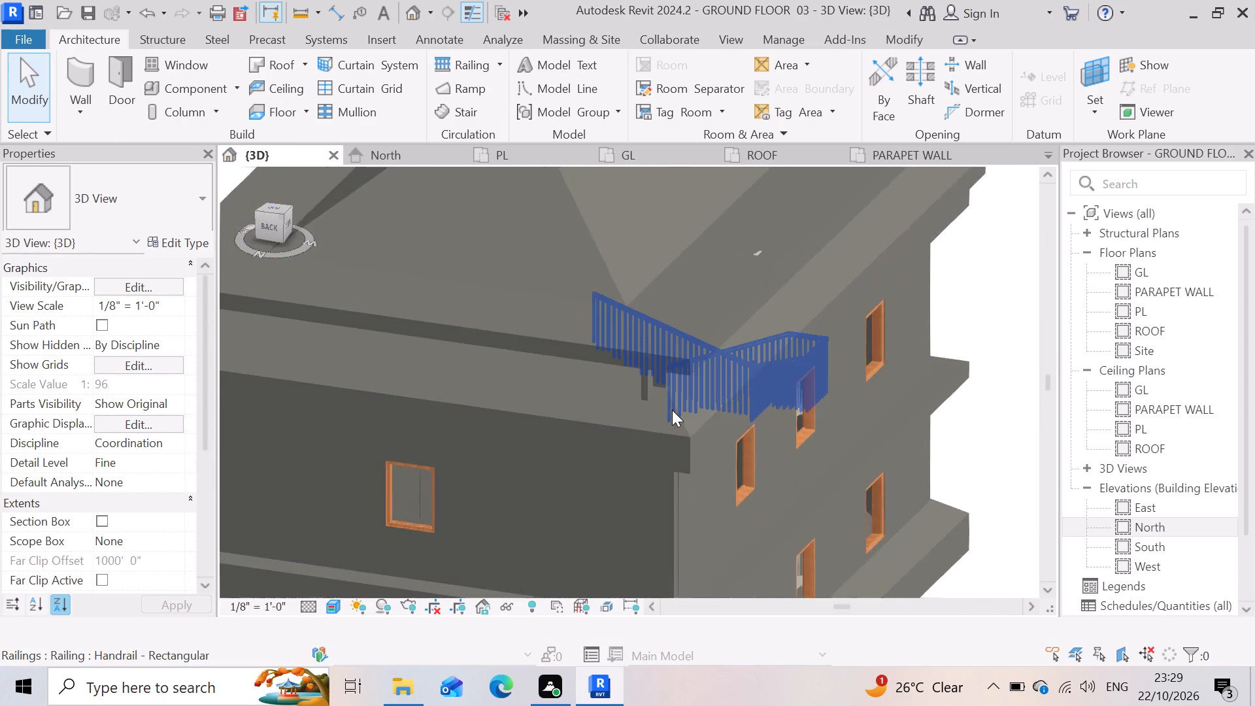
{"action": "scroll", "coordinate": [672, 410], "scroll_direction": "down", "scroll_amount": 5}
{"action": "scroll", "coordinate": [645, 359], "scroll_direction": "up", "scroll_amount": 4}
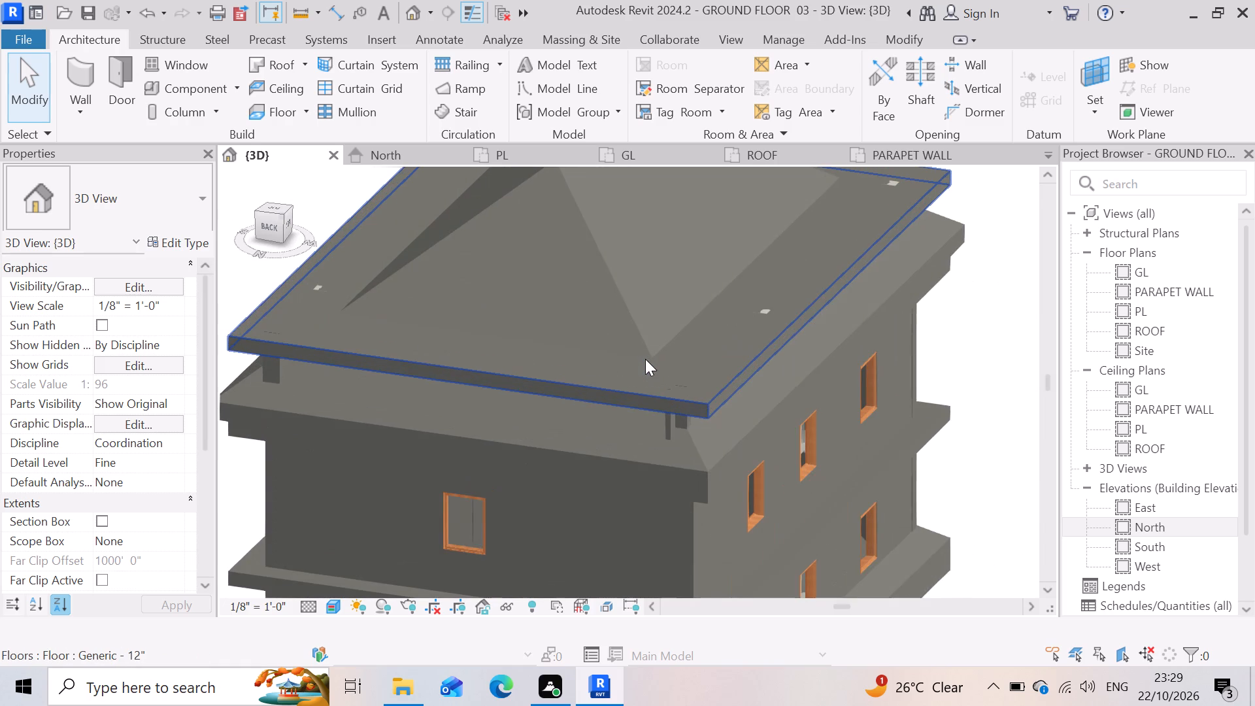
{"action": "scroll", "coordinate": [663, 322], "scroll_direction": "down", "scroll_amount": 3}
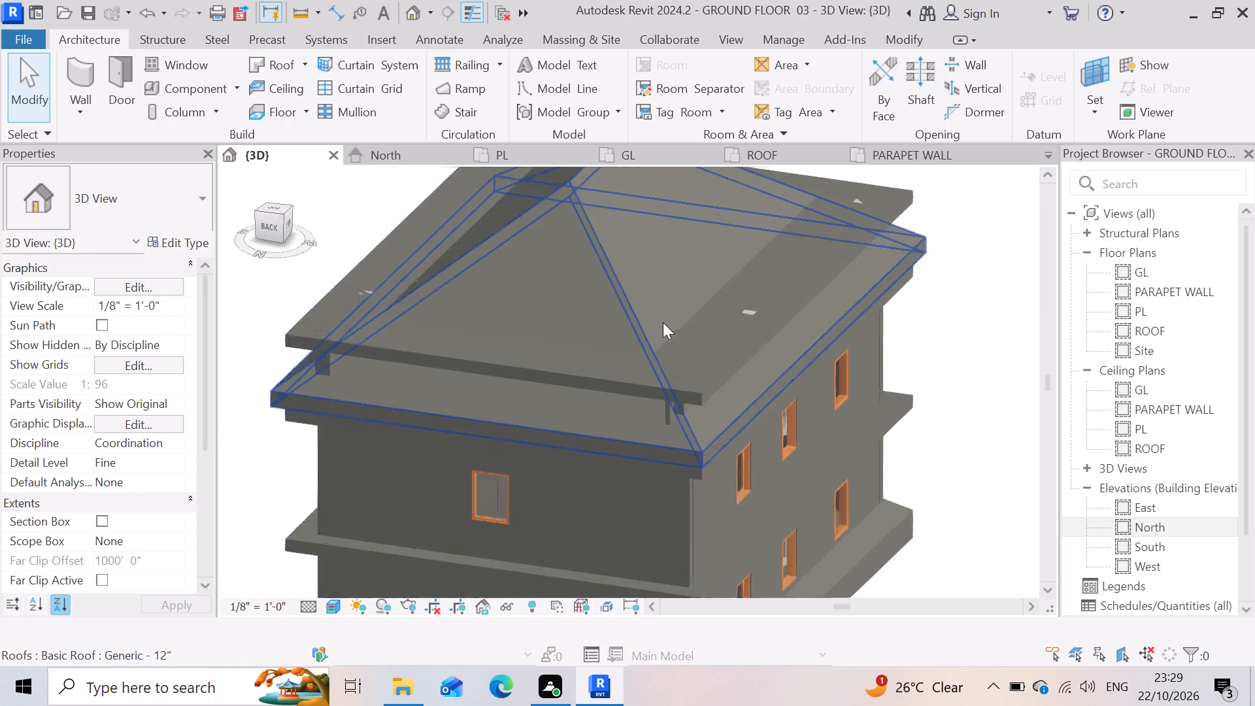
{"action": "scroll", "coordinate": [663, 322], "scroll_direction": "down", "scroll_amount": 2}
{"action": "scroll", "coordinate": [709, 473], "scroll_direction": "up", "scroll_amount": 4}
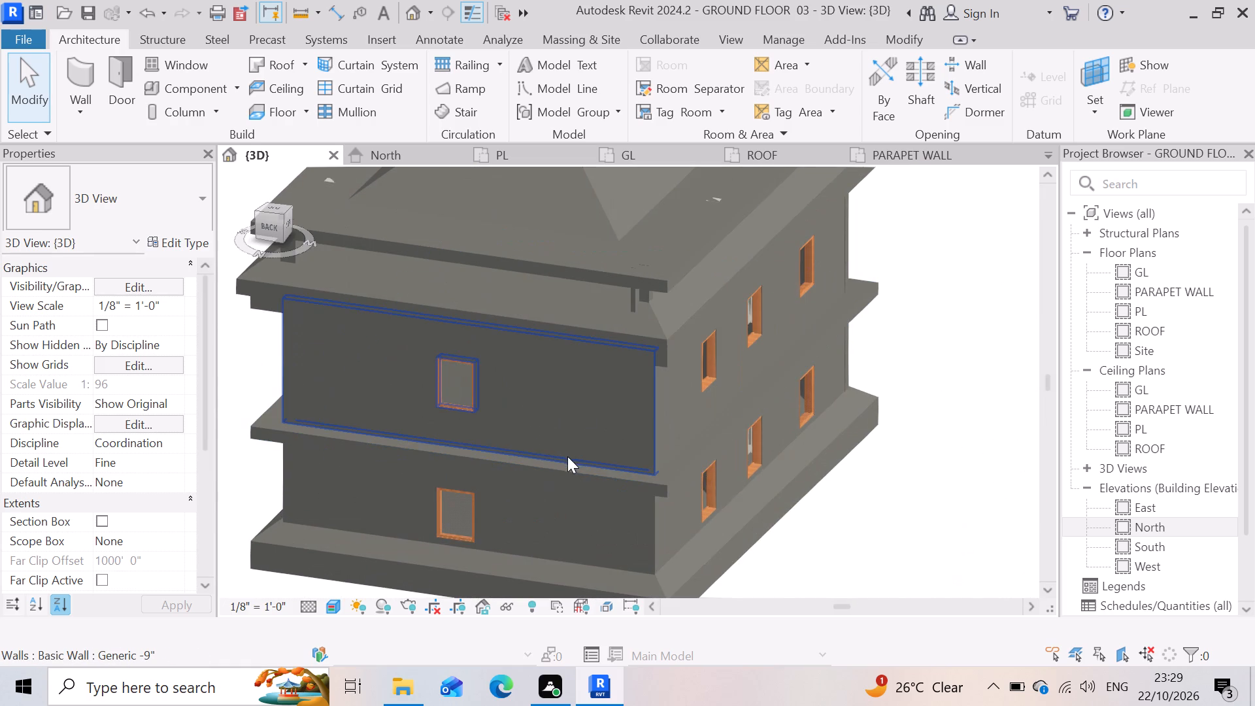
{"action": "scroll", "coordinate": [599, 458], "scroll_direction": "up", "scroll_amount": 4}
{"action": "scroll", "coordinate": [614, 428], "scroll_direction": "down", "scroll_amount": 5}
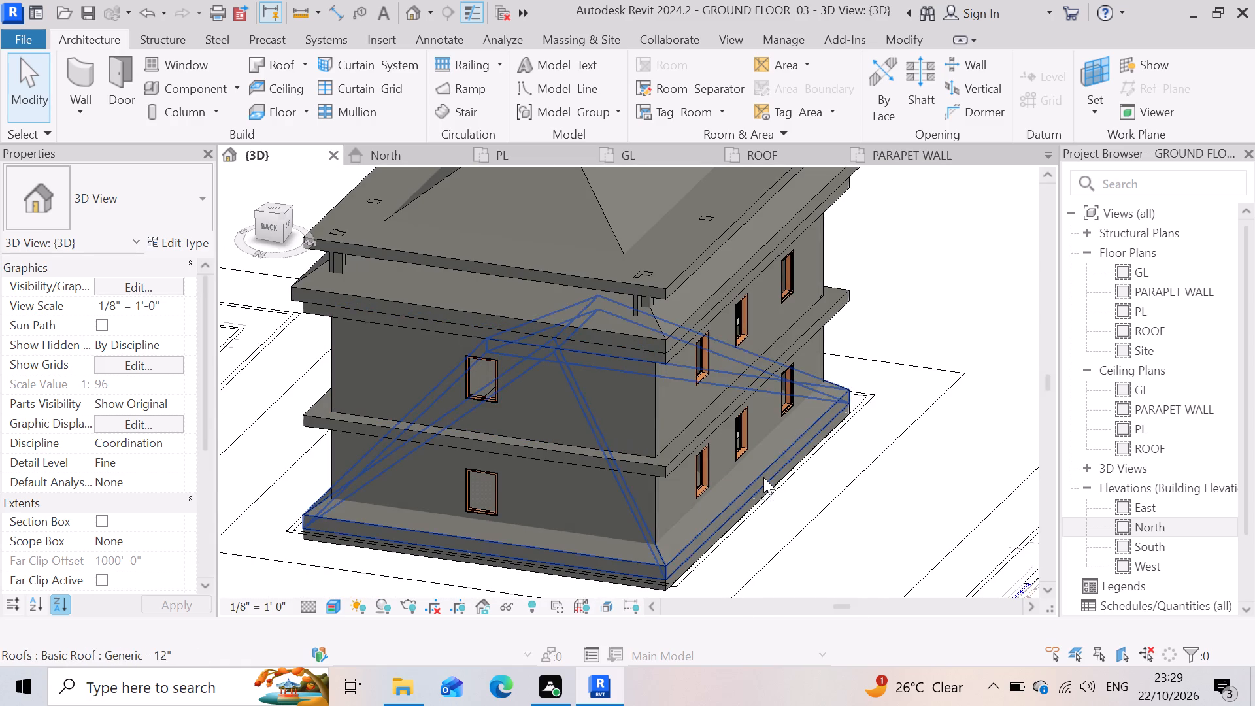
{"action": "scroll", "coordinate": [711, 406], "scroll_direction": "down", "scroll_amount": 3}
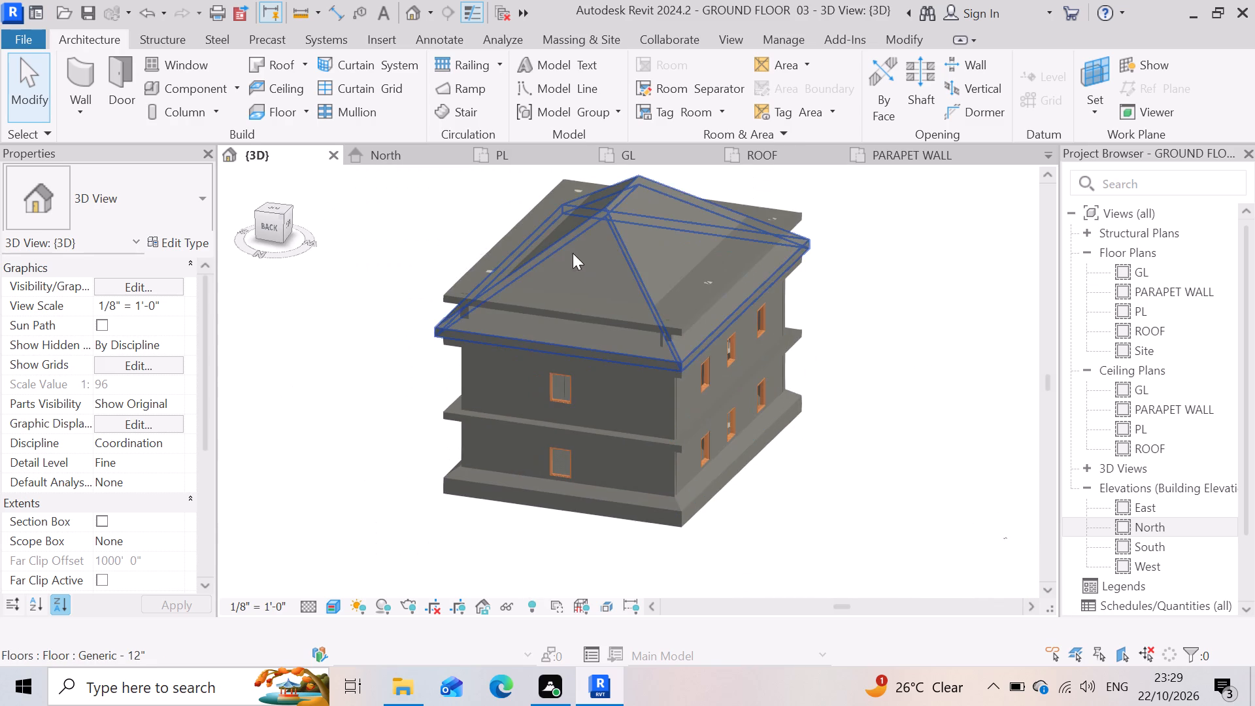
{"action": "scroll", "coordinate": [544, 254], "scroll_direction": "up", "scroll_amount": 2}
{"action": "scroll", "coordinate": [428, 306], "scroll_direction": "up", "scroll_amount": 3}
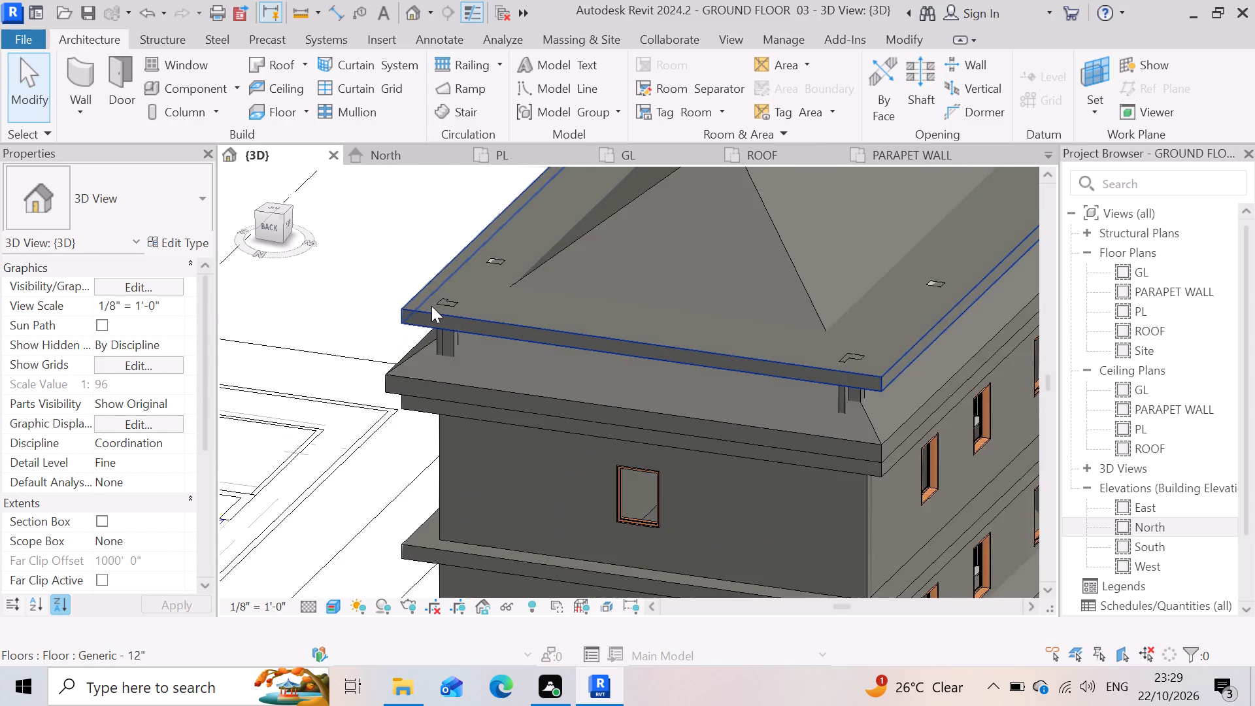
{"action": "scroll", "coordinate": [431, 306], "scroll_direction": "down", "scroll_amount": 7}
{"action": "scroll", "coordinate": [433, 305], "scroll_direction": "up", "scroll_amount": 1}
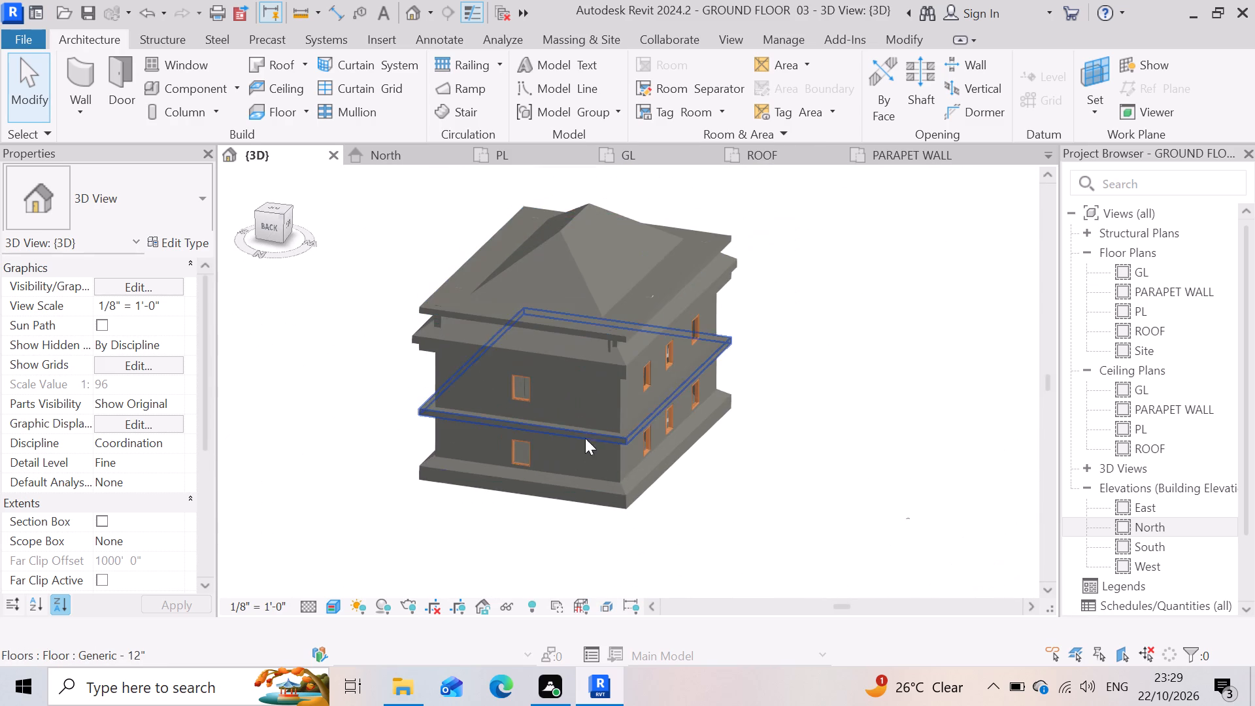
{"action": "scroll", "coordinate": [593, 354], "scroll_direction": "up", "scroll_amount": 4}
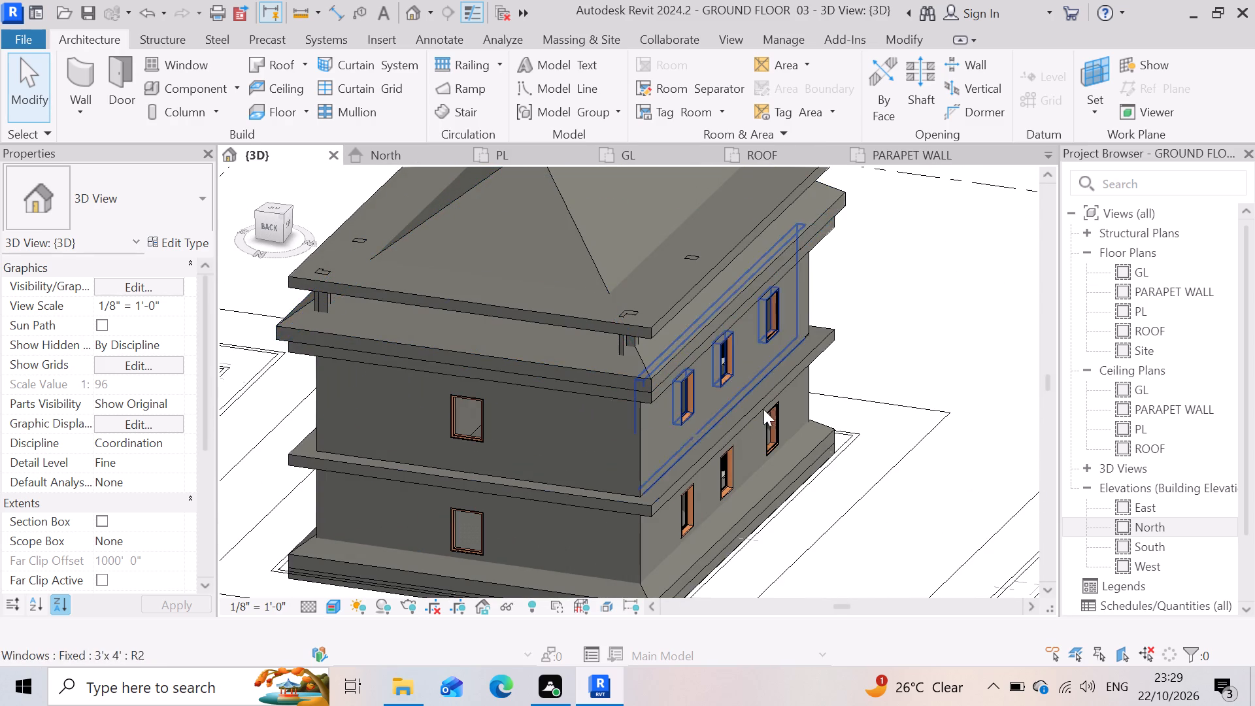
{"action": "scroll", "coordinate": [779, 402], "scroll_direction": "down", "scroll_amount": 8}
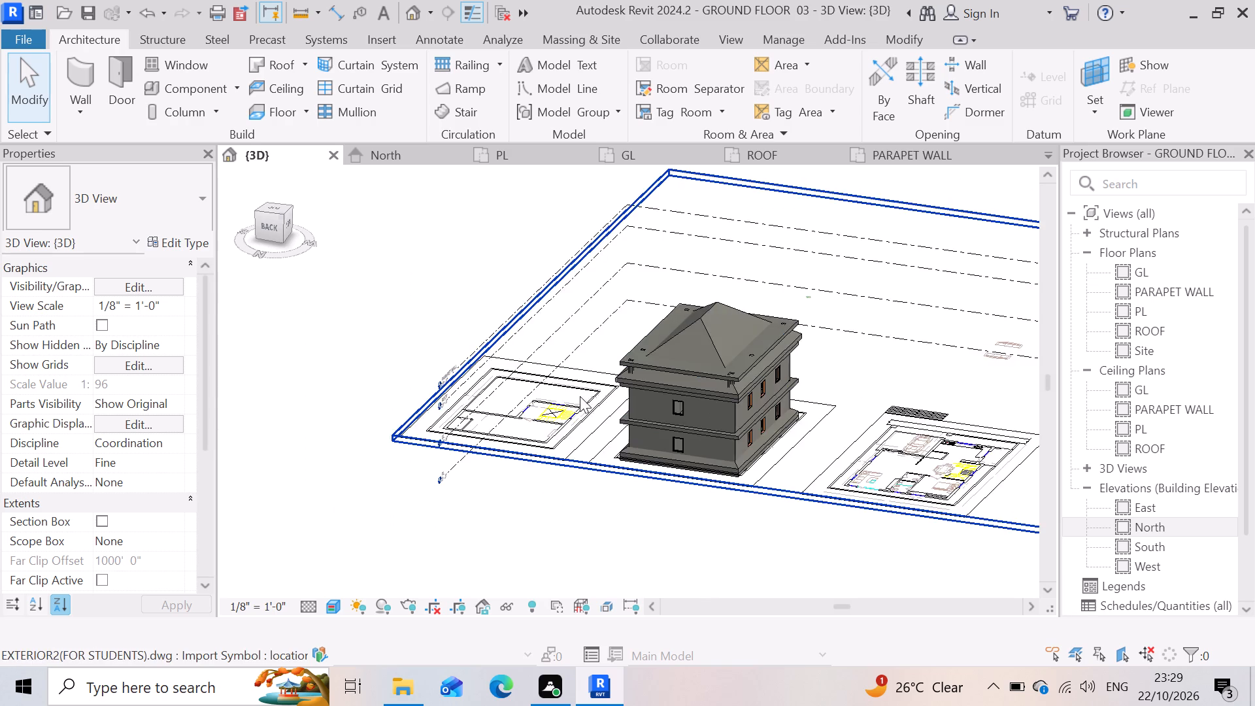
{"action": "scroll", "coordinate": [578, 398], "scroll_direction": "up", "scroll_amount": 3}
{"action": "scroll", "coordinate": [622, 395], "scroll_direction": "down", "scroll_amount": 3}
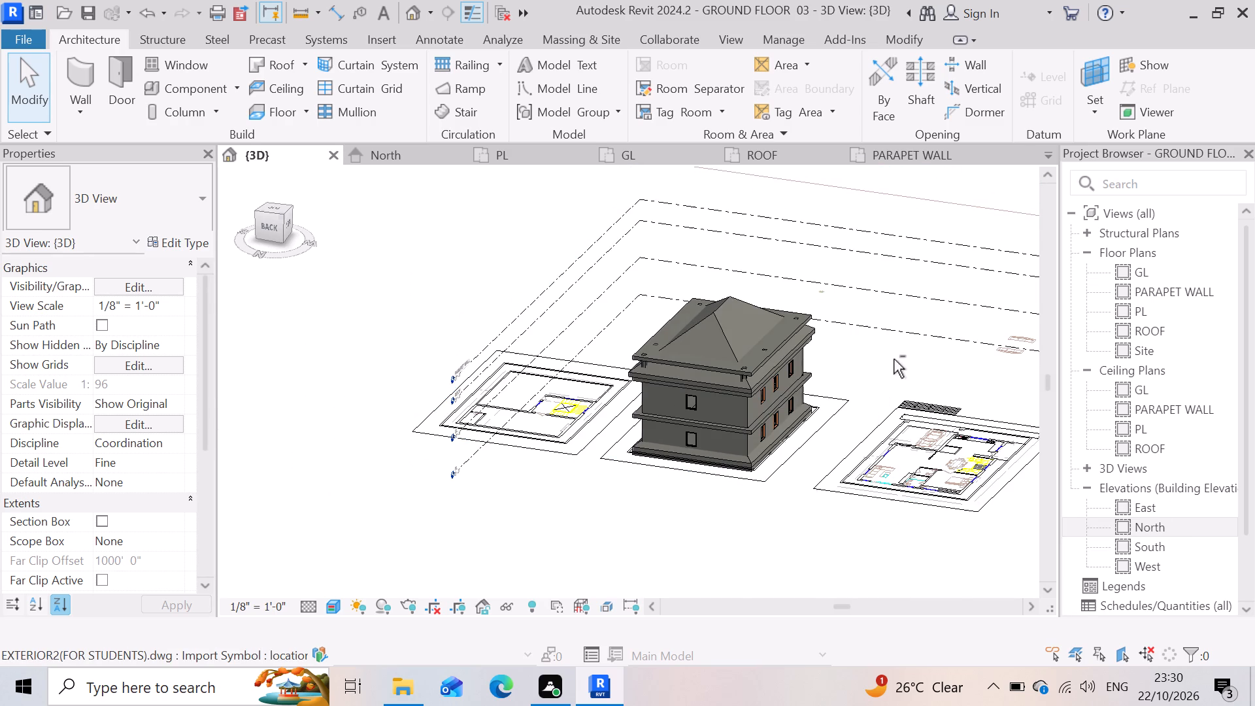
Orbit the 3D view to the building's front and examine the front facade's windows, door openings, floor bands and roof.
{"action": "middle_click_drag", "start_coordinate": [906, 354], "coordinate": [577, 380], "text": "shift"}
{"action": "scroll", "coordinate": [578, 482], "scroll_direction": "up", "scroll_amount": 1, "text": "shift"}
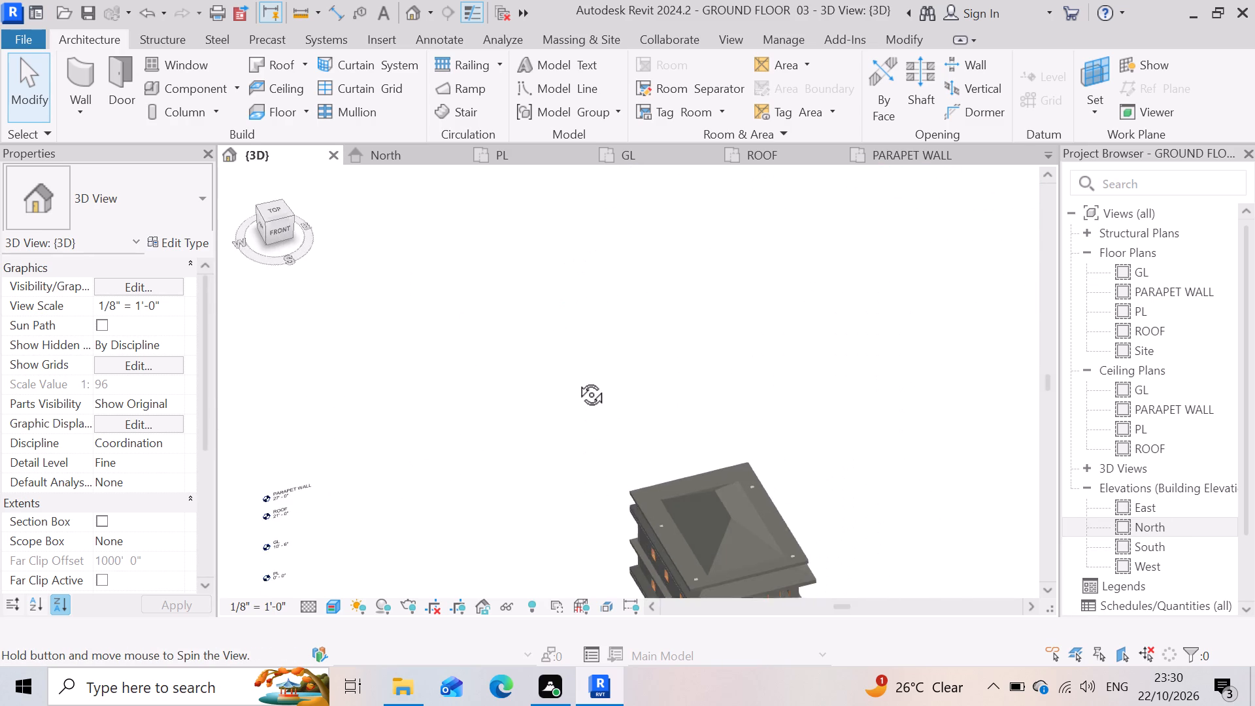
{"action": "middle_click_drag", "start_coordinate": [577, 380], "coordinate": [601, 314], "text": "shift"}
{"action": "scroll", "coordinate": [729, 540], "scroll_direction": "down", "scroll_amount": 1}
{"action": "scroll", "coordinate": [856, 545], "scroll_direction": "up", "scroll_amount": 3}
{"action": "scroll", "coordinate": [792, 543], "scroll_direction": "up", "scroll_amount": 3}
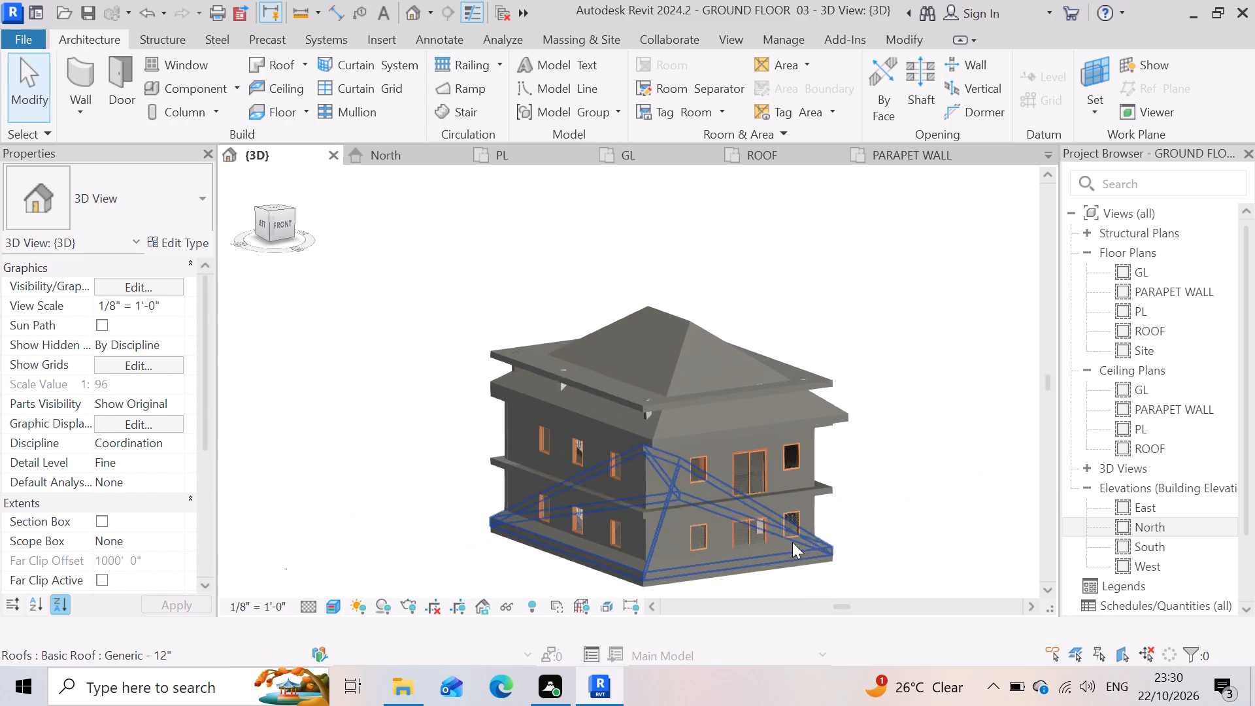
{"action": "scroll", "coordinate": [718, 511], "scroll_direction": "up", "scroll_amount": 3}
{"action": "scroll", "coordinate": [613, 263], "scroll_direction": "down", "scroll_amount": 2}
{"action": "scroll", "coordinate": [655, 350], "scroll_direction": "down", "scroll_amount": 3}
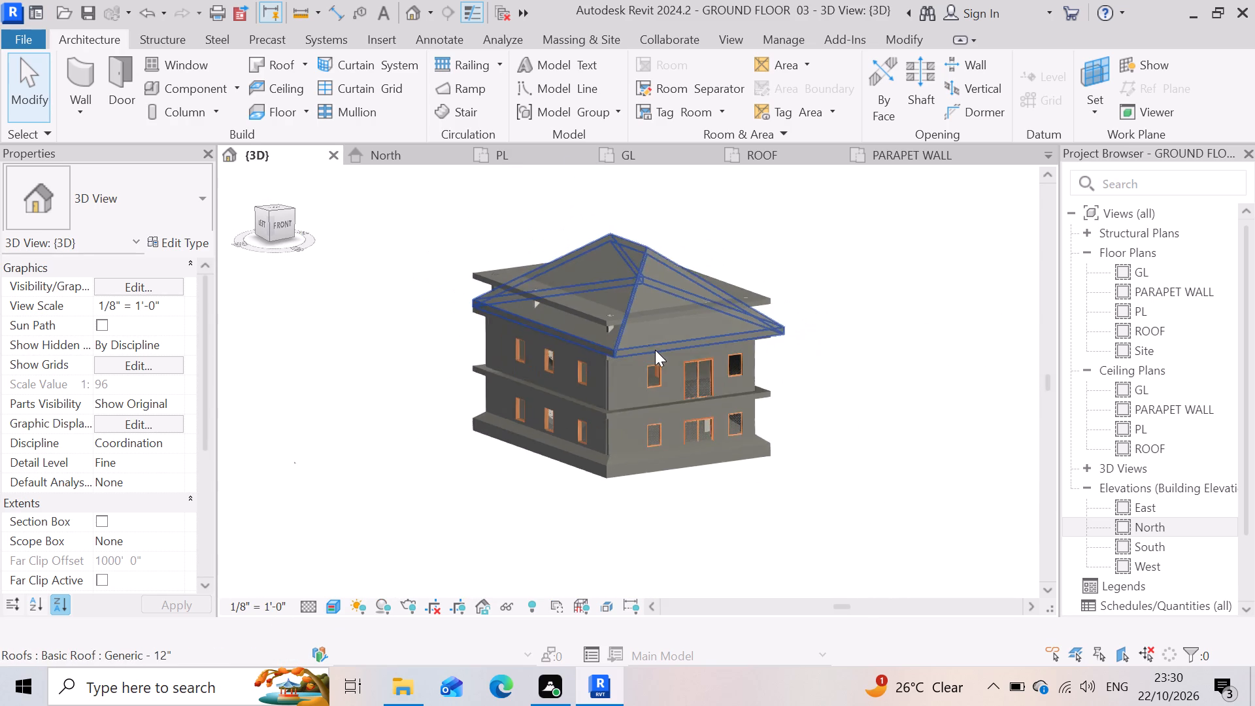
{"action": "scroll", "coordinate": [640, 468], "scroll_direction": "up", "scroll_amount": 2}
{"action": "scroll", "coordinate": [651, 334], "scroll_direction": "up", "scroll_amount": 5}
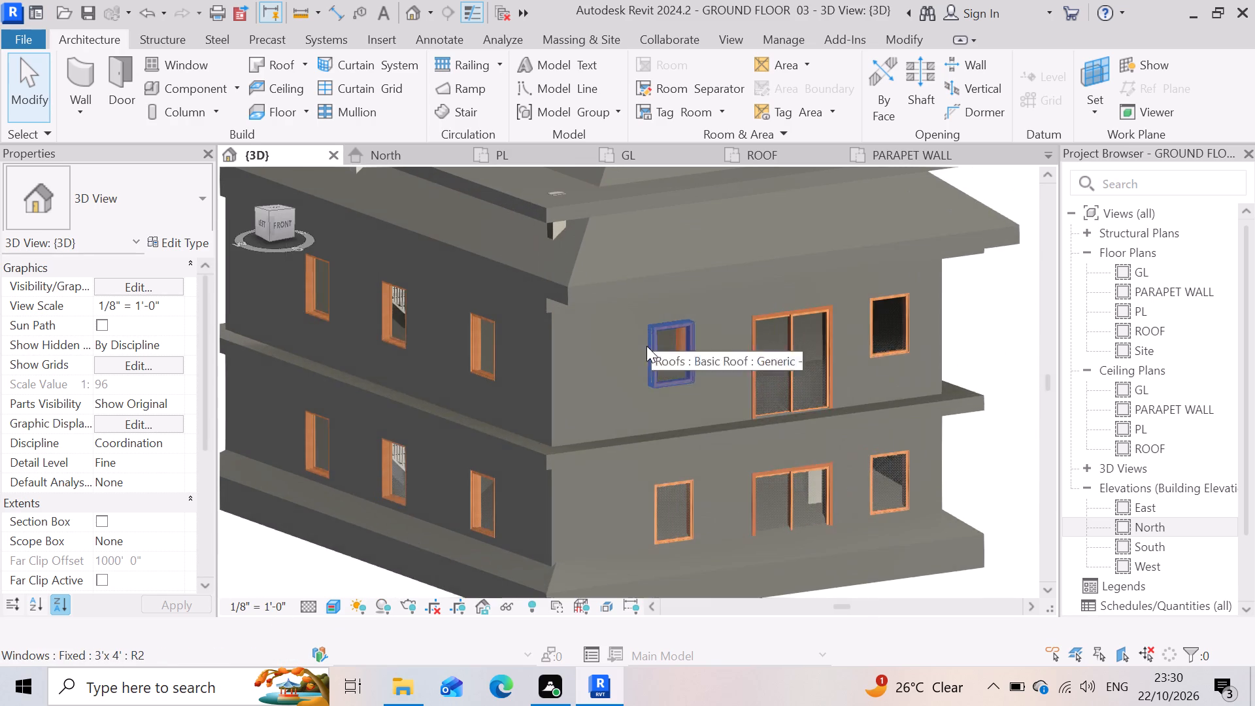
{"action": "scroll", "coordinate": [833, 443], "scroll_direction": "down", "scroll_amount": 4}
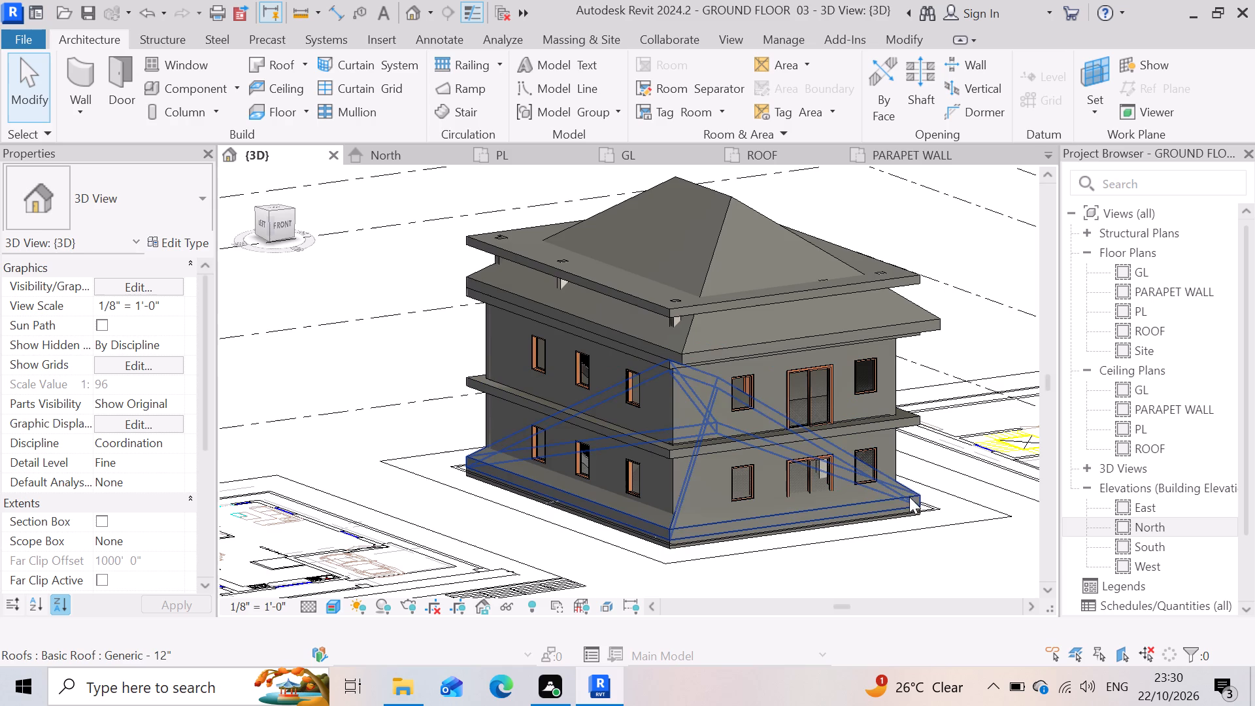
{"action": "scroll", "coordinate": [809, 529], "scroll_direction": "up", "scroll_amount": 9}
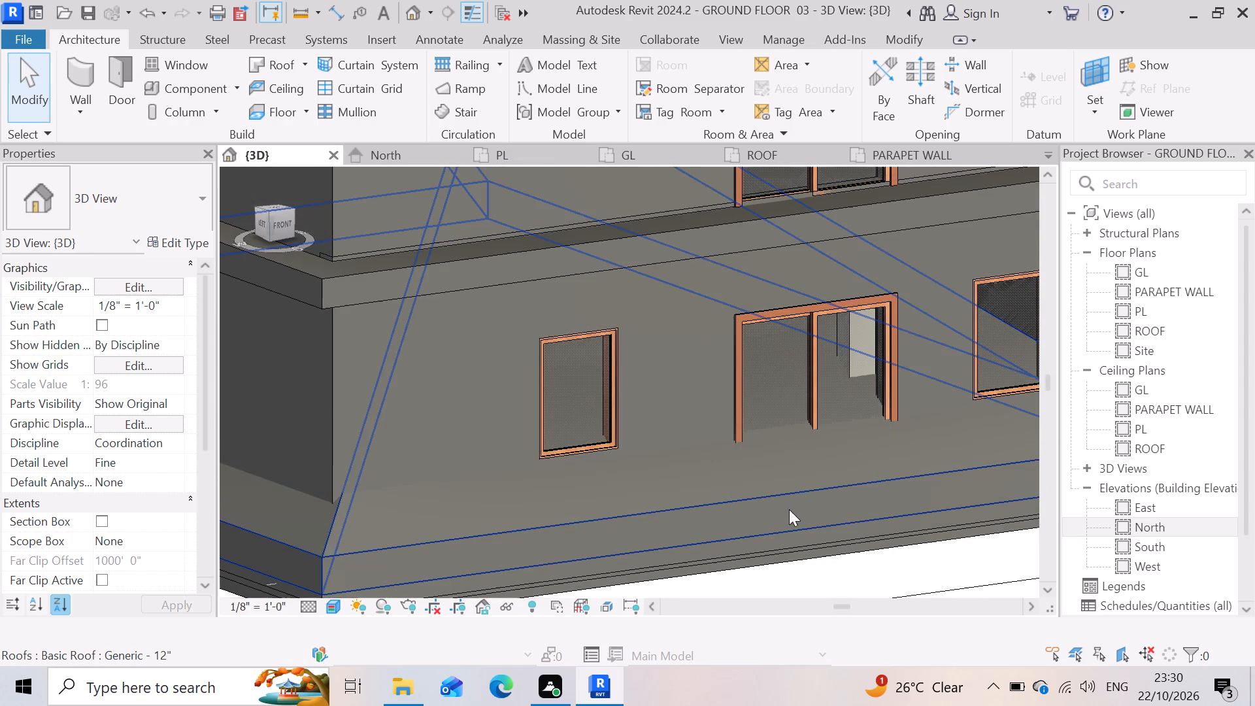
{"action": "scroll", "coordinate": [833, 473], "scroll_direction": "down", "scroll_amount": 12}
{"action": "scroll", "coordinate": [837, 364], "scroll_direction": "up", "scroll_amount": 3}
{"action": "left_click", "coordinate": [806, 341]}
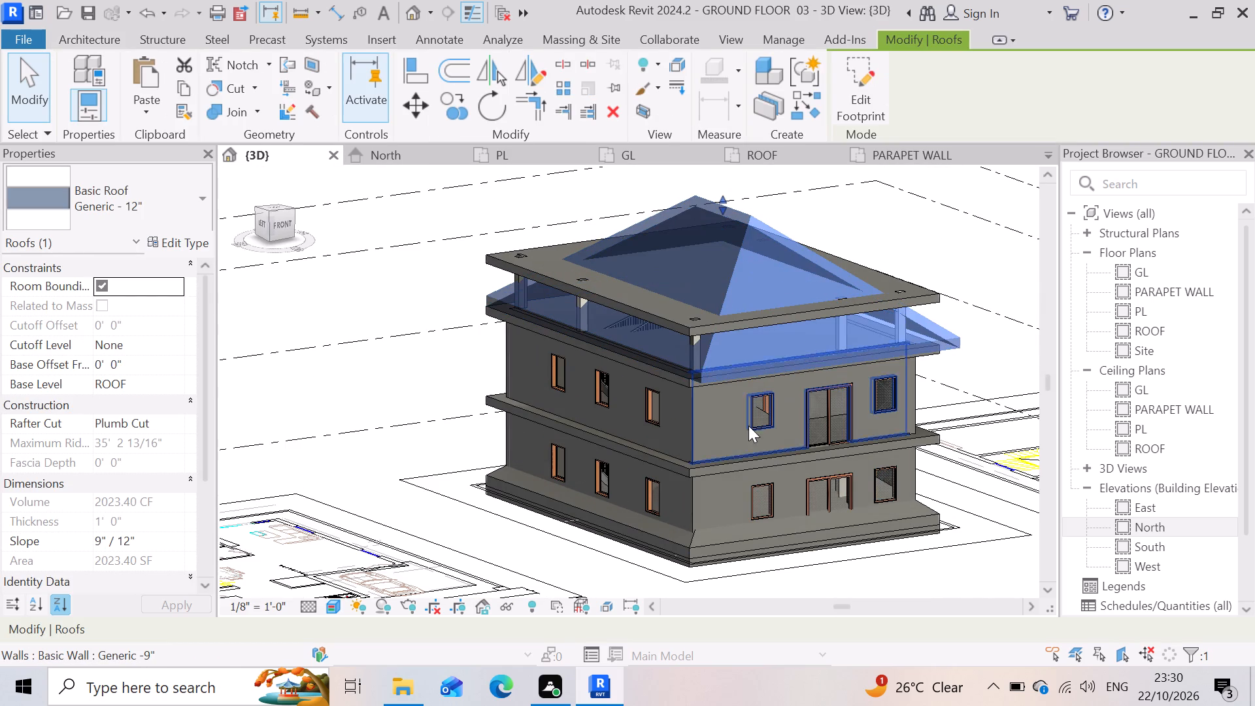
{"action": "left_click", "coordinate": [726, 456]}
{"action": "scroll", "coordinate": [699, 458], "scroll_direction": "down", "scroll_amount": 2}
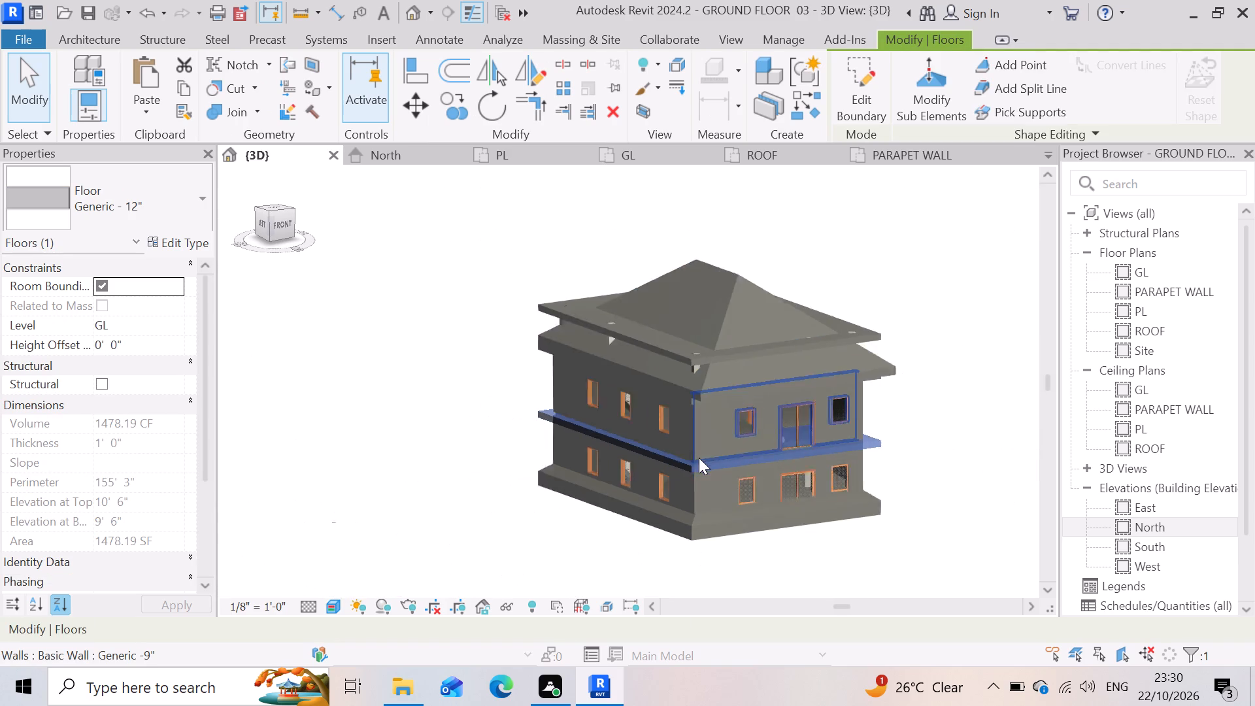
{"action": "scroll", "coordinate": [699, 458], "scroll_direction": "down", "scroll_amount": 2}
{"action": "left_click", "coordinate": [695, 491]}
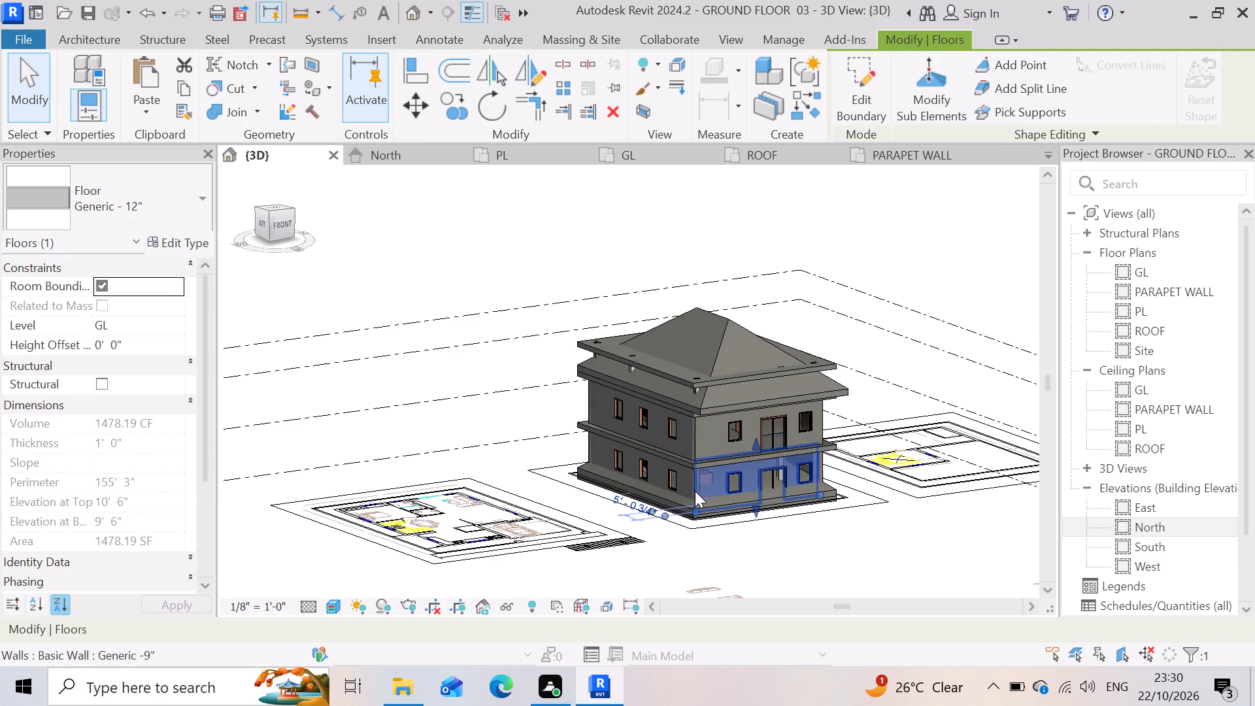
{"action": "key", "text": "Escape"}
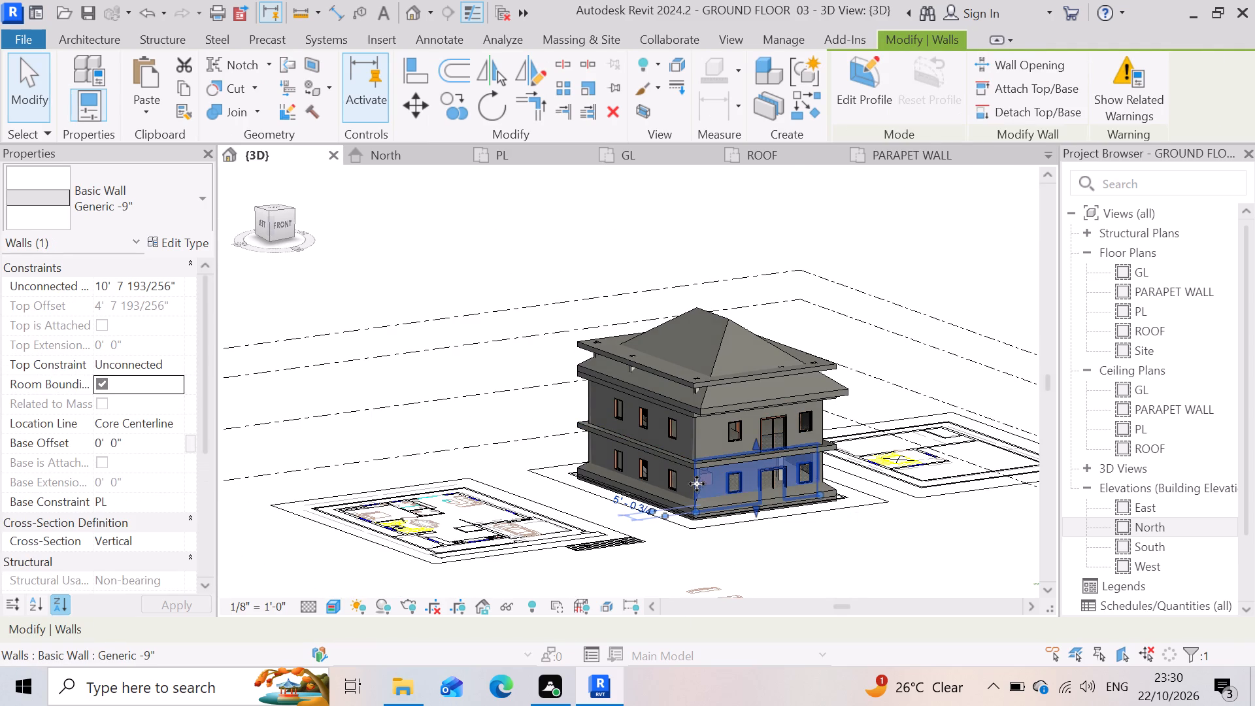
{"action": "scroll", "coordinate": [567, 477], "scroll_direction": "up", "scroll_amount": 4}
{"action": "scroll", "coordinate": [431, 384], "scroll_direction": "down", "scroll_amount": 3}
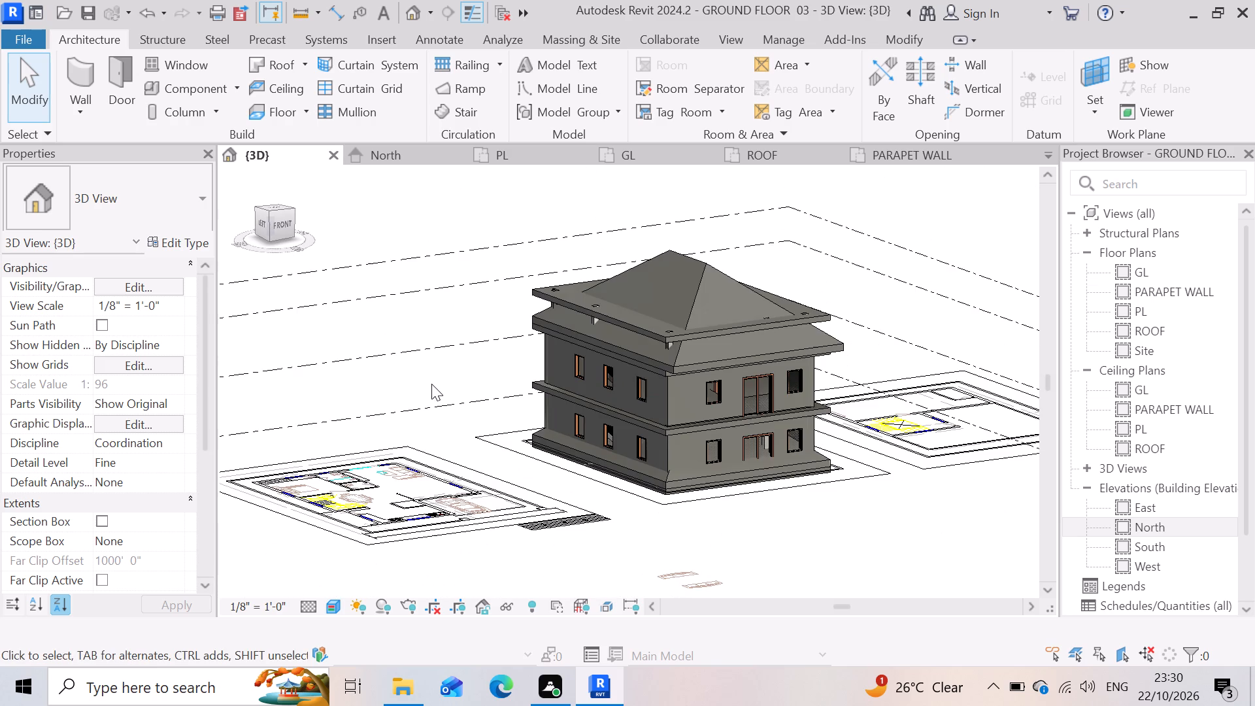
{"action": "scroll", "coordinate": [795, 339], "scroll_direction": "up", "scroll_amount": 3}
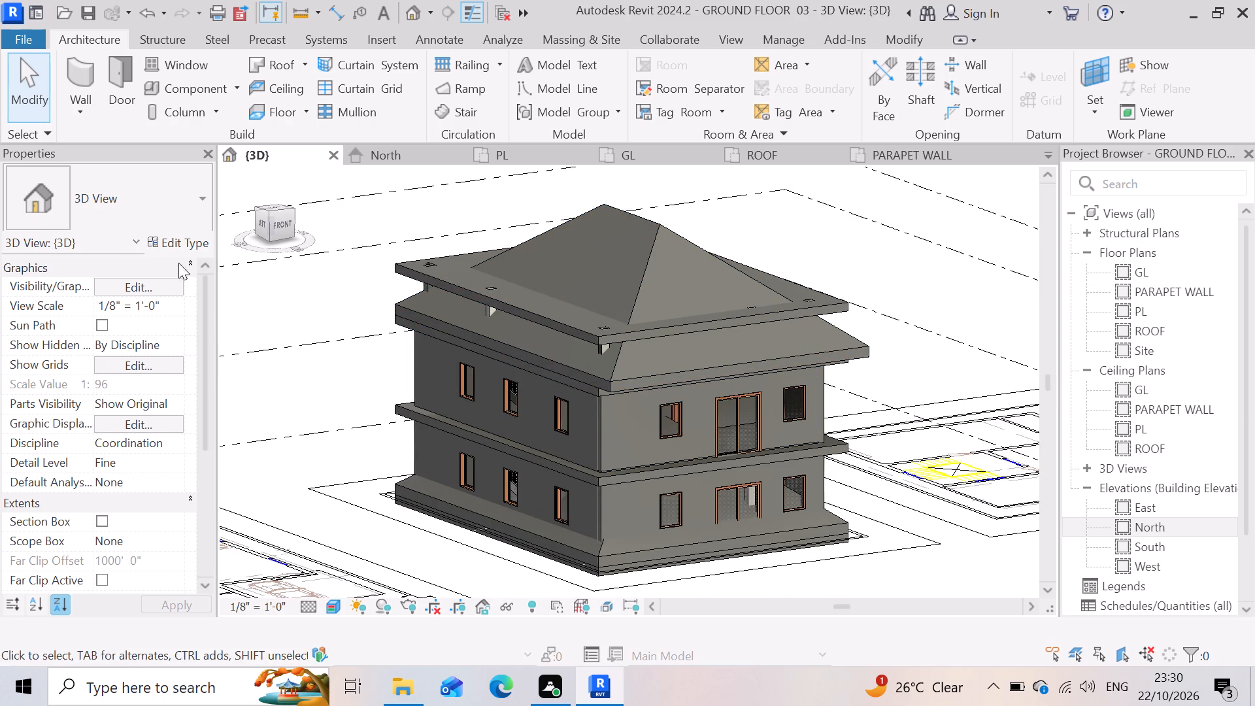
Select all Generic -9" walls visible in the 3D view and assign the Softwood, Lumber material to their type's structure layer.
{"action": "left_click", "coordinate": [635, 439]}
{"action": "right_click", "coordinate": [633, 440]}
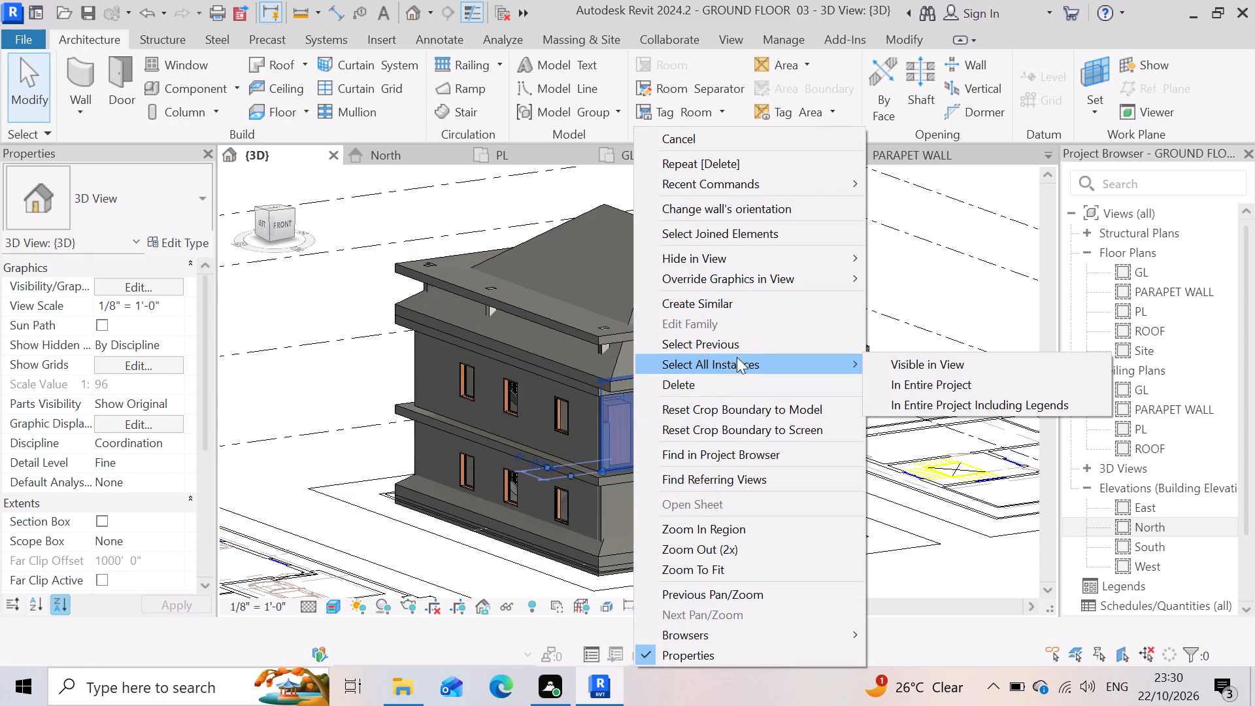
{"action": "left_click", "coordinate": [948, 371]}
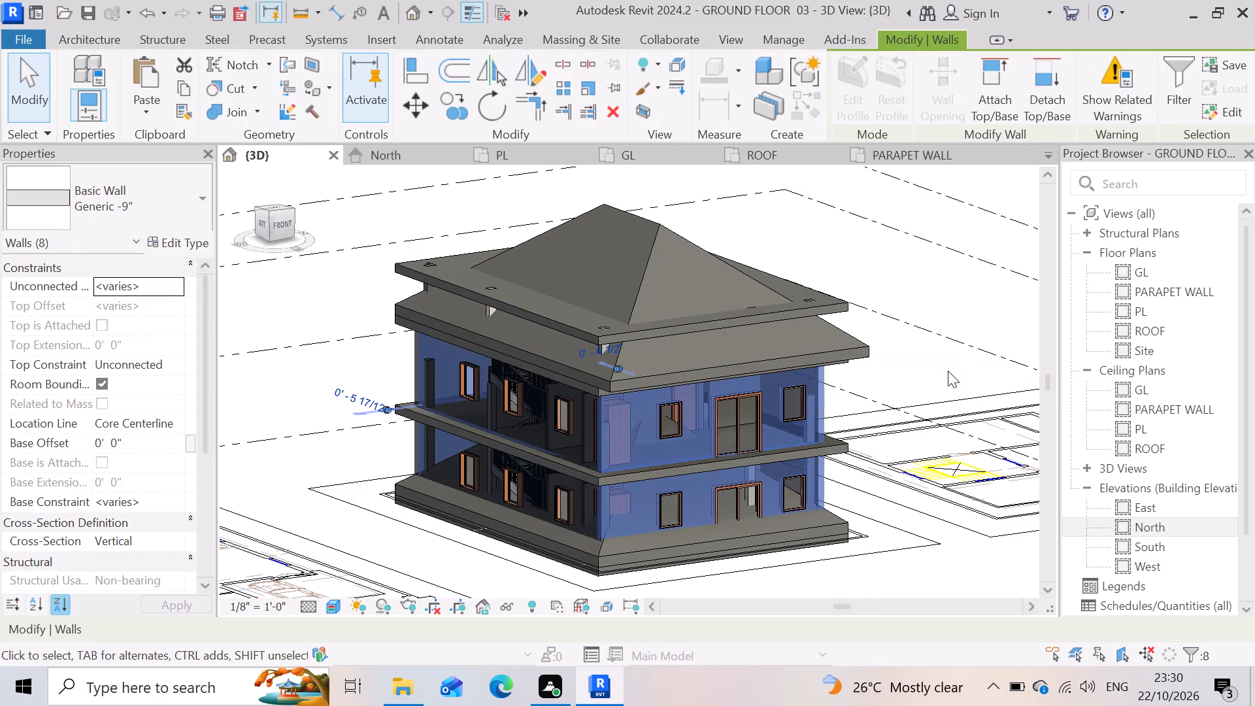
{"action": "scroll", "coordinate": [695, 541], "scroll_direction": "up", "scroll_amount": 4}
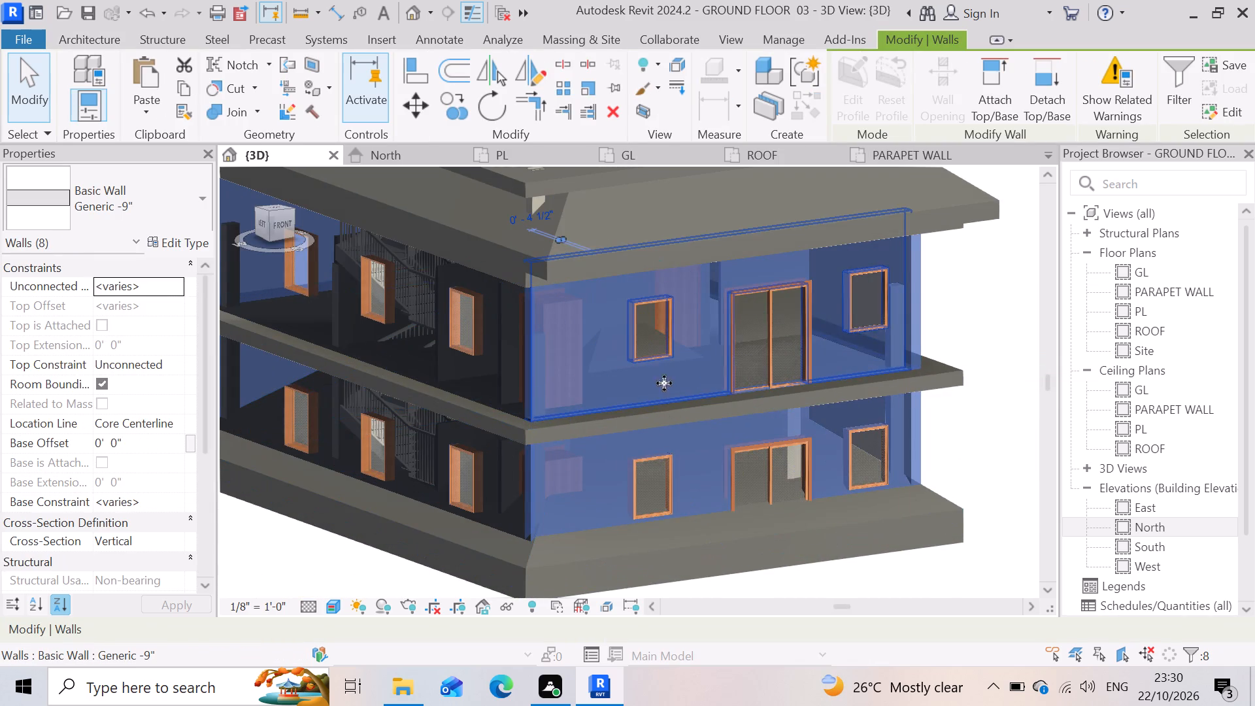
{"action": "scroll", "coordinate": [668, 371], "scroll_direction": "up", "scroll_amount": 4}
{"action": "scroll", "coordinate": [669, 367], "scroll_direction": "down", "scroll_amount": 8}
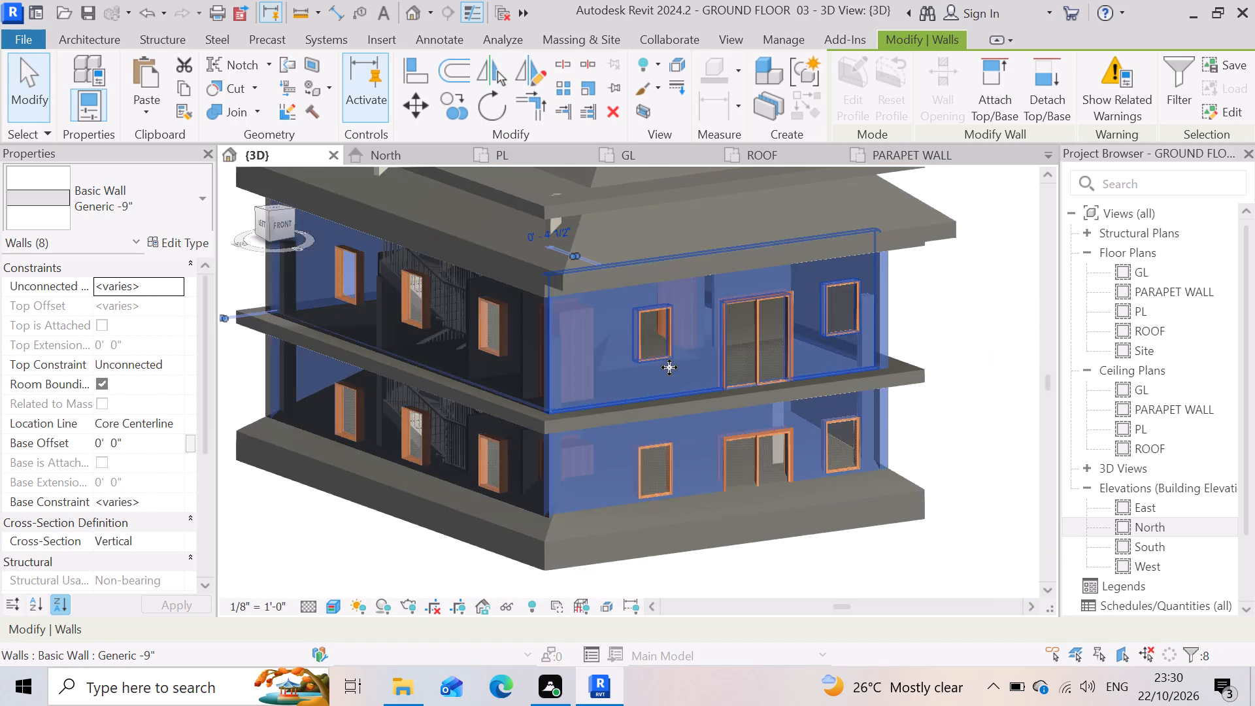
{"action": "left_click", "coordinate": [159, 244]}
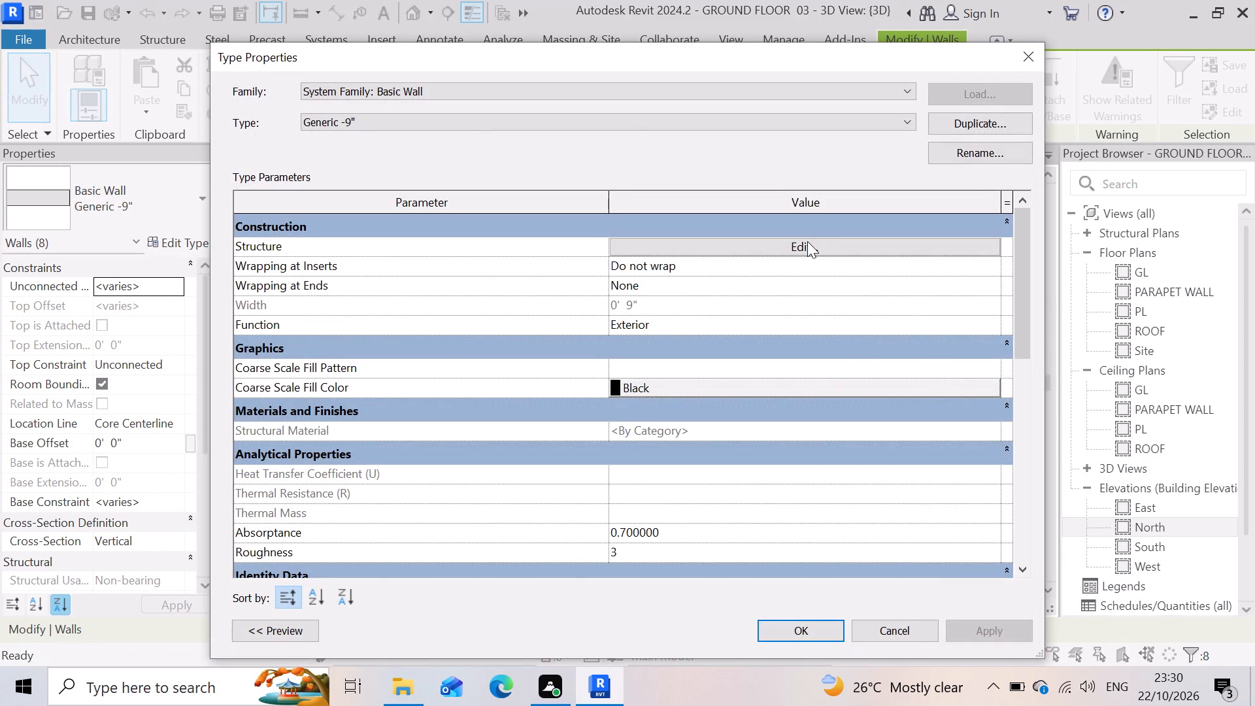
{"action": "left_click", "coordinate": [807, 241]}
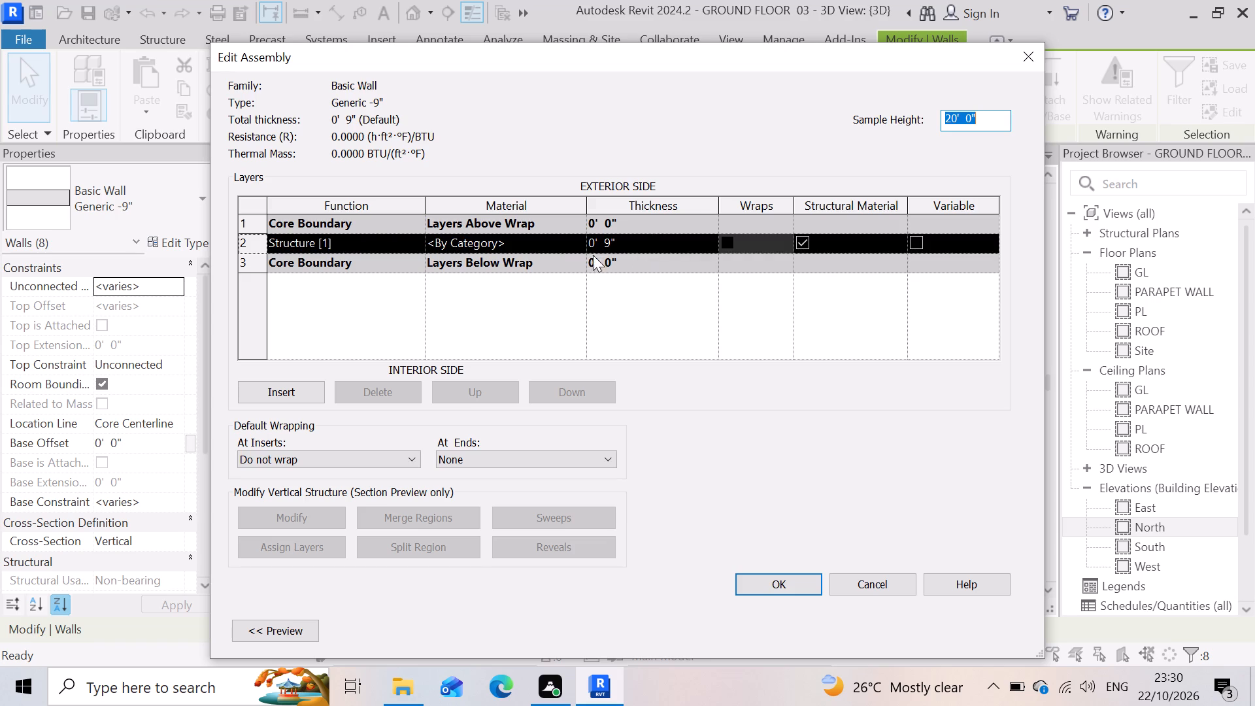
{"action": "left_click", "coordinate": [565, 244]}
{"action": "left_click", "coordinate": [577, 241]}
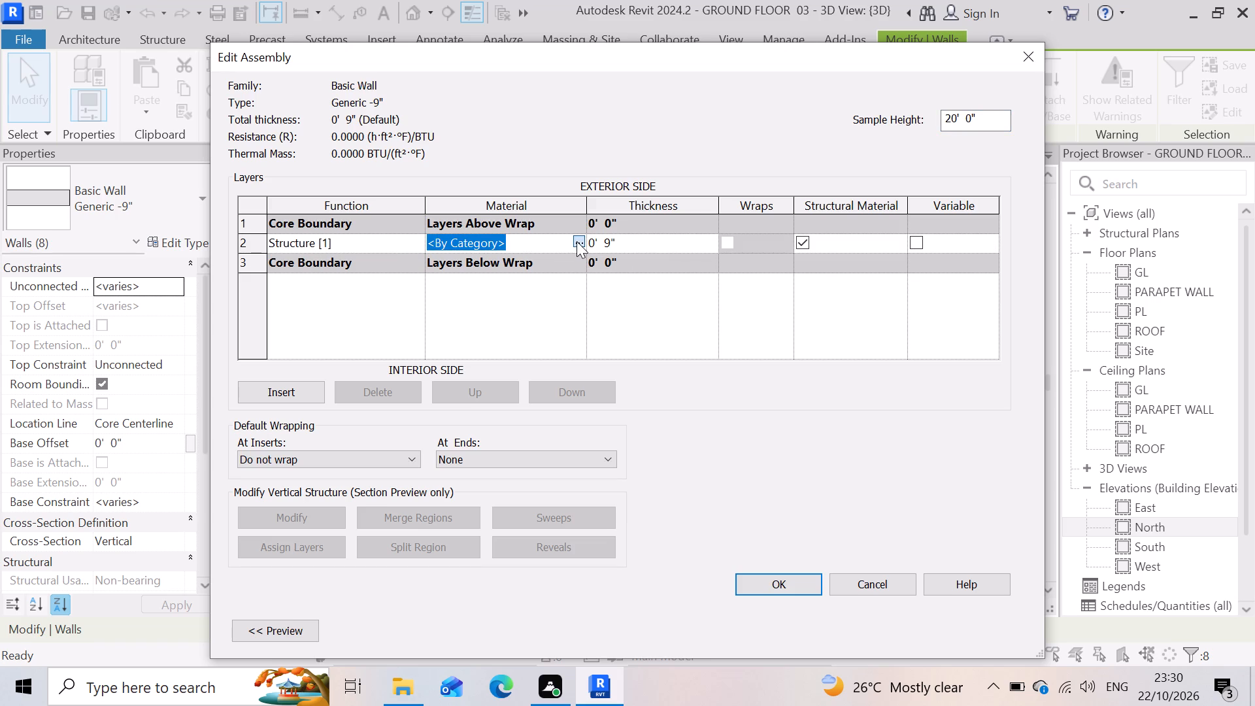
{"action": "left_click", "coordinate": [578, 243]}
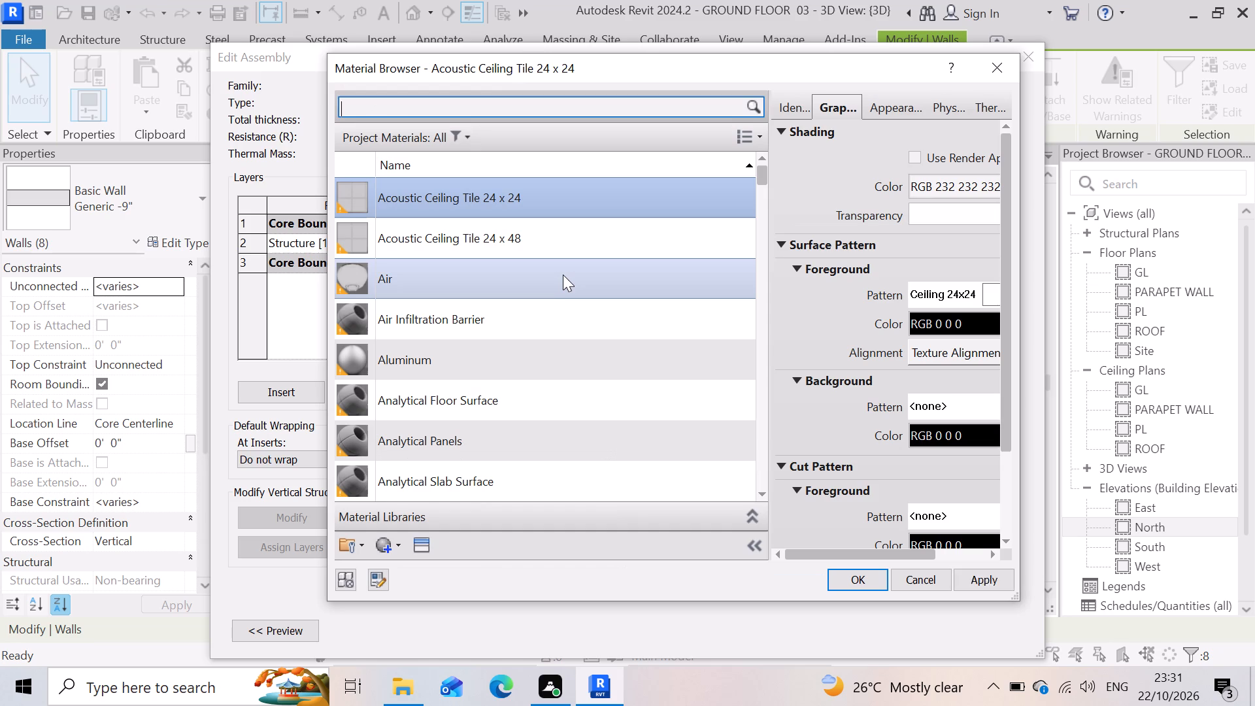
{"action": "scroll", "coordinate": [449, 352], "scroll_direction": "down", "scroll_amount": 2}
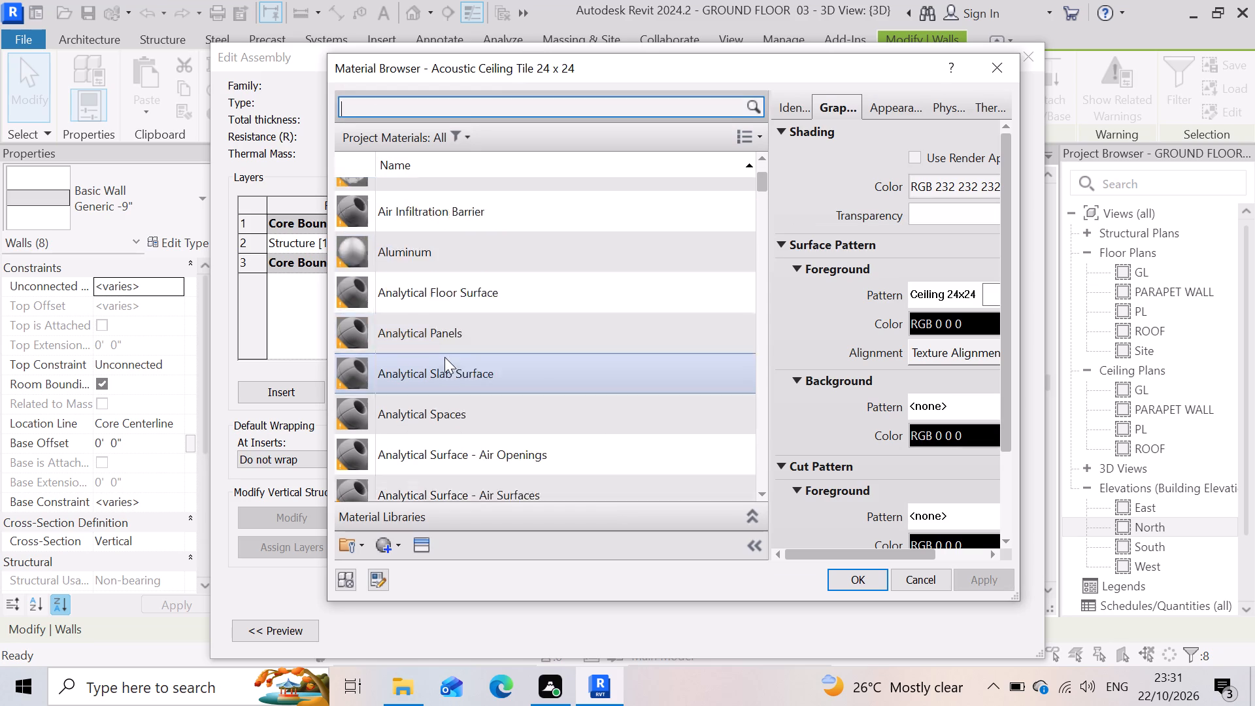
{"action": "scroll", "coordinate": [444, 357], "scroll_direction": "down", "scroll_amount": 7}
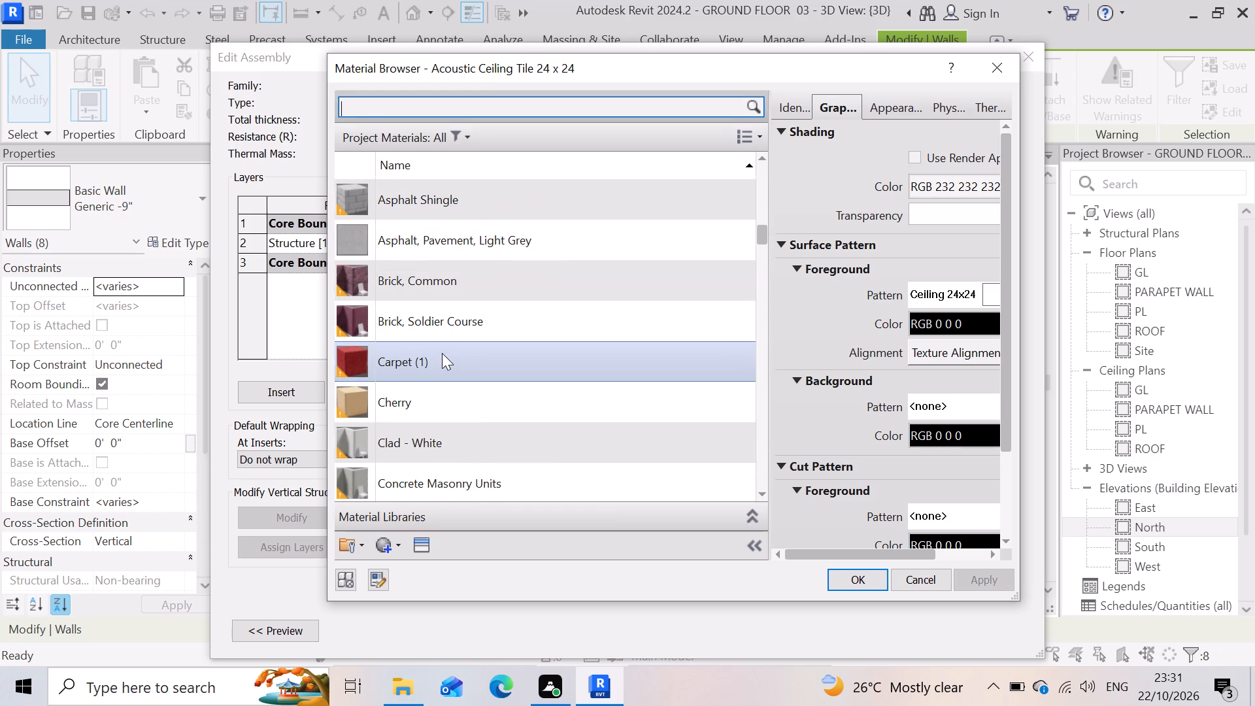
{"action": "scroll", "coordinate": [442, 353], "scroll_direction": "down", "scroll_amount": 4}
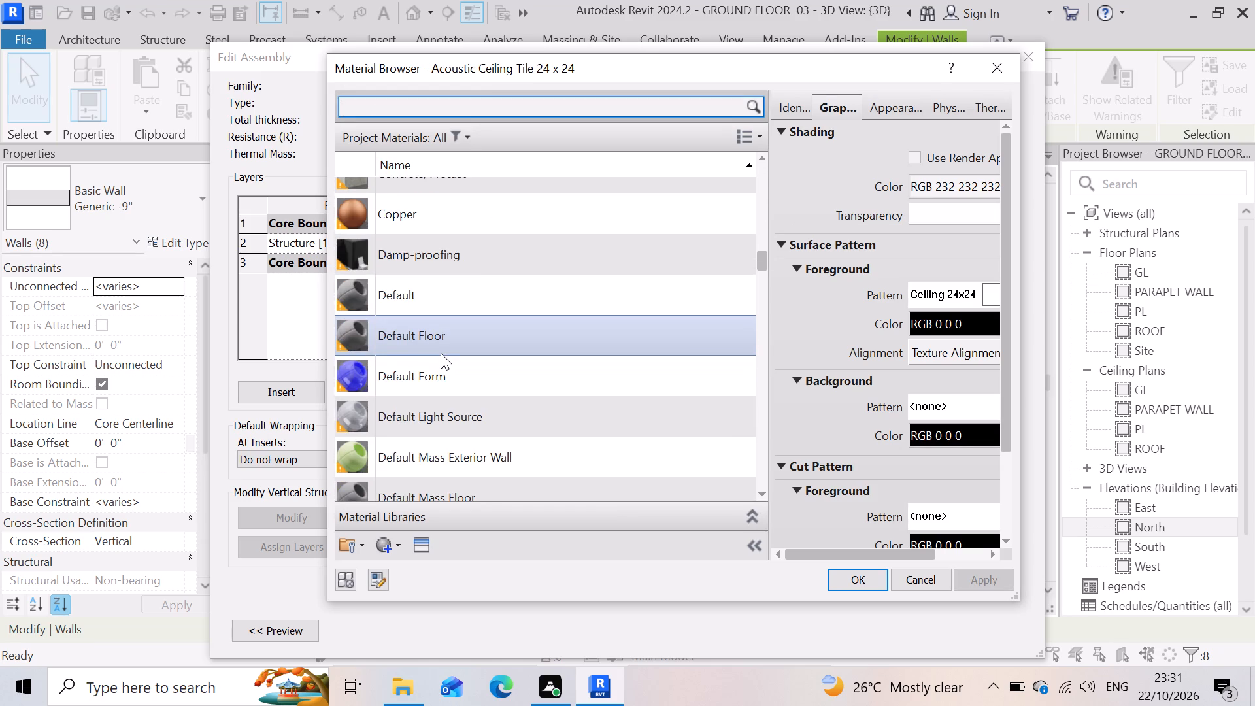
{"action": "scroll", "coordinate": [441, 353], "scroll_direction": "down", "scroll_amount": 8}
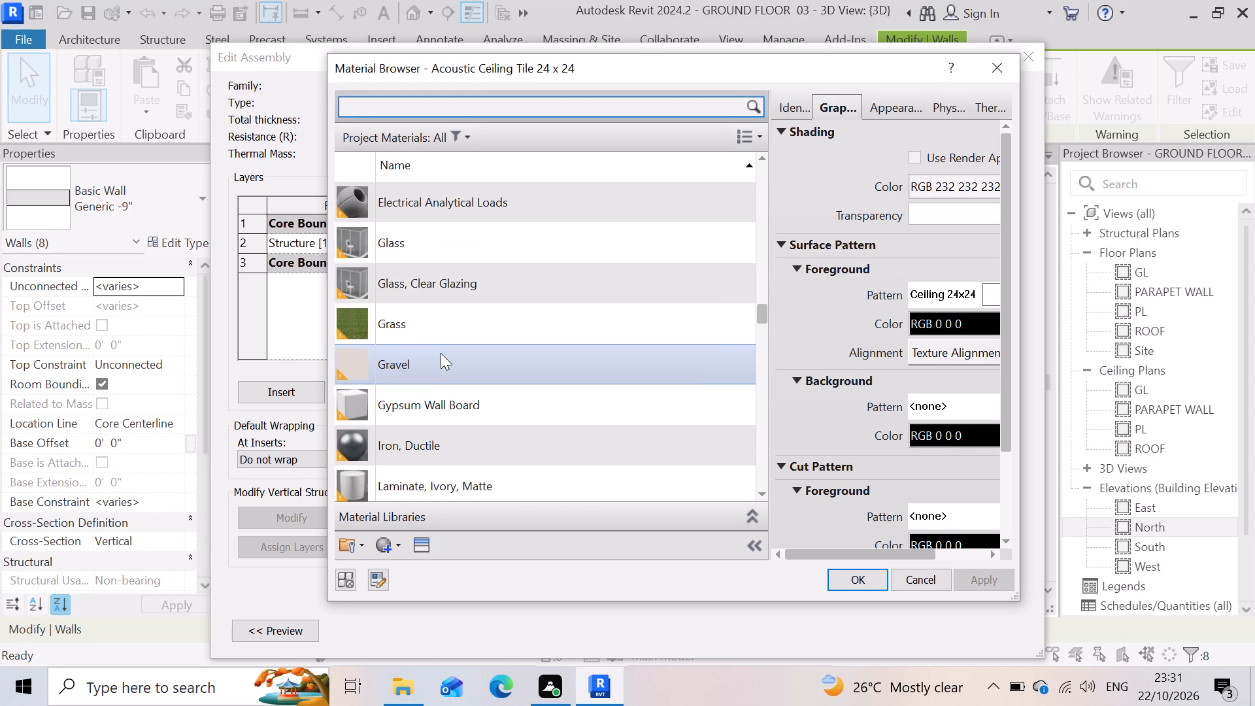
{"action": "scroll", "coordinate": [441, 353], "scroll_direction": "down", "scroll_amount": 4}
{"action": "scroll", "coordinate": [439, 352], "scroll_direction": "up", "scroll_amount": 7}
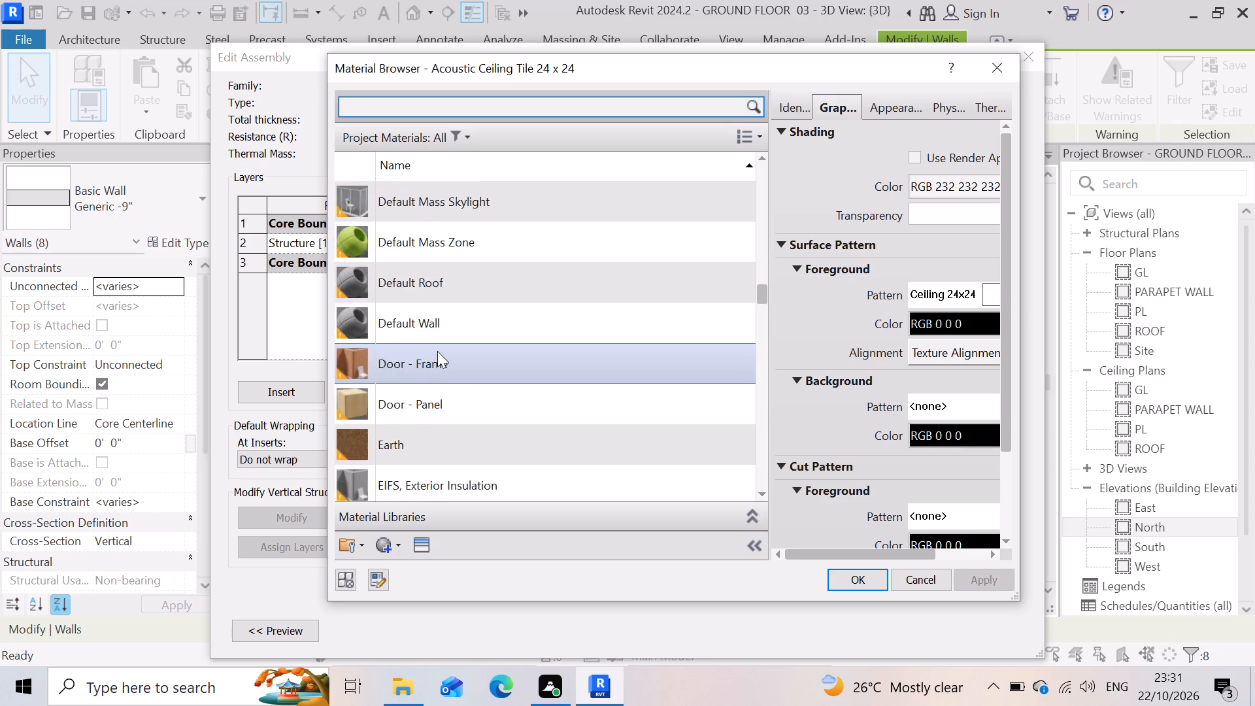
{"action": "scroll", "coordinate": [437, 351], "scroll_direction": "up", "scroll_amount": 6}
{"action": "scroll", "coordinate": [437, 351], "scroll_direction": "down", "scroll_amount": 15}
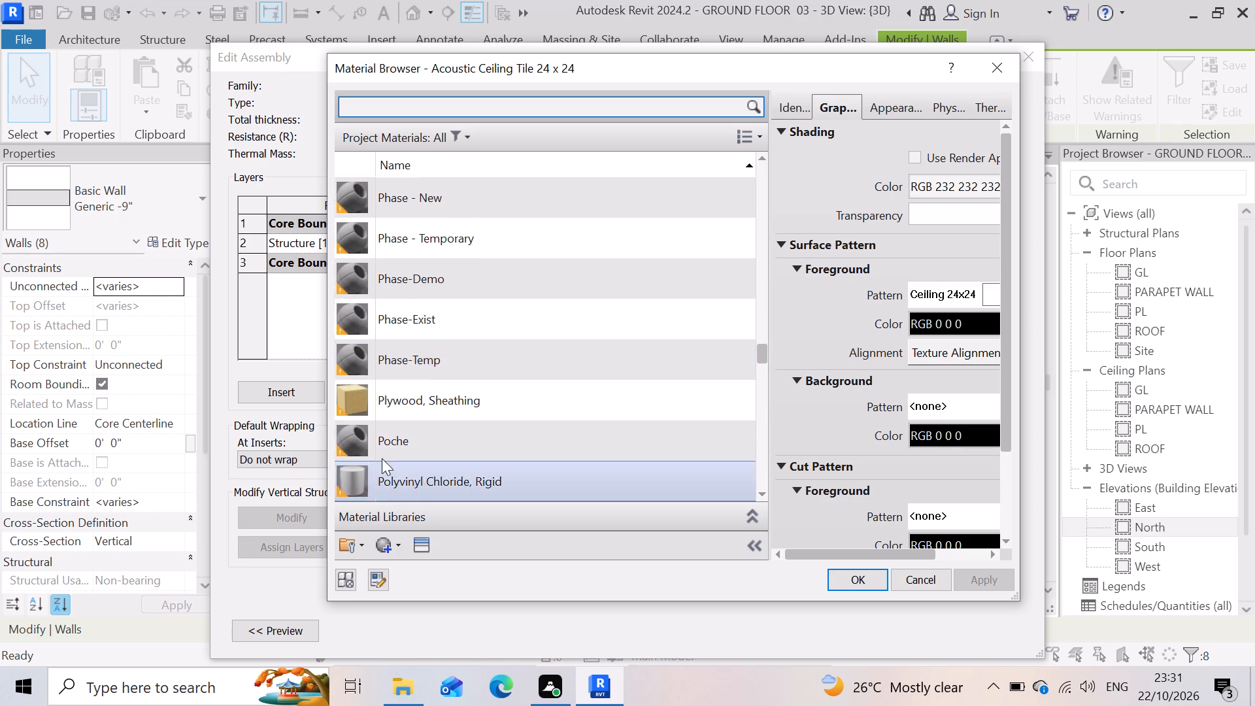
{"action": "scroll", "coordinate": [399, 440], "scroll_direction": "down", "scroll_amount": 4}
{"action": "scroll", "coordinate": [398, 437], "scroll_direction": "up", "scroll_amount": 3}
{"action": "scroll", "coordinate": [424, 333], "scroll_direction": "up", "scroll_amount": 4}
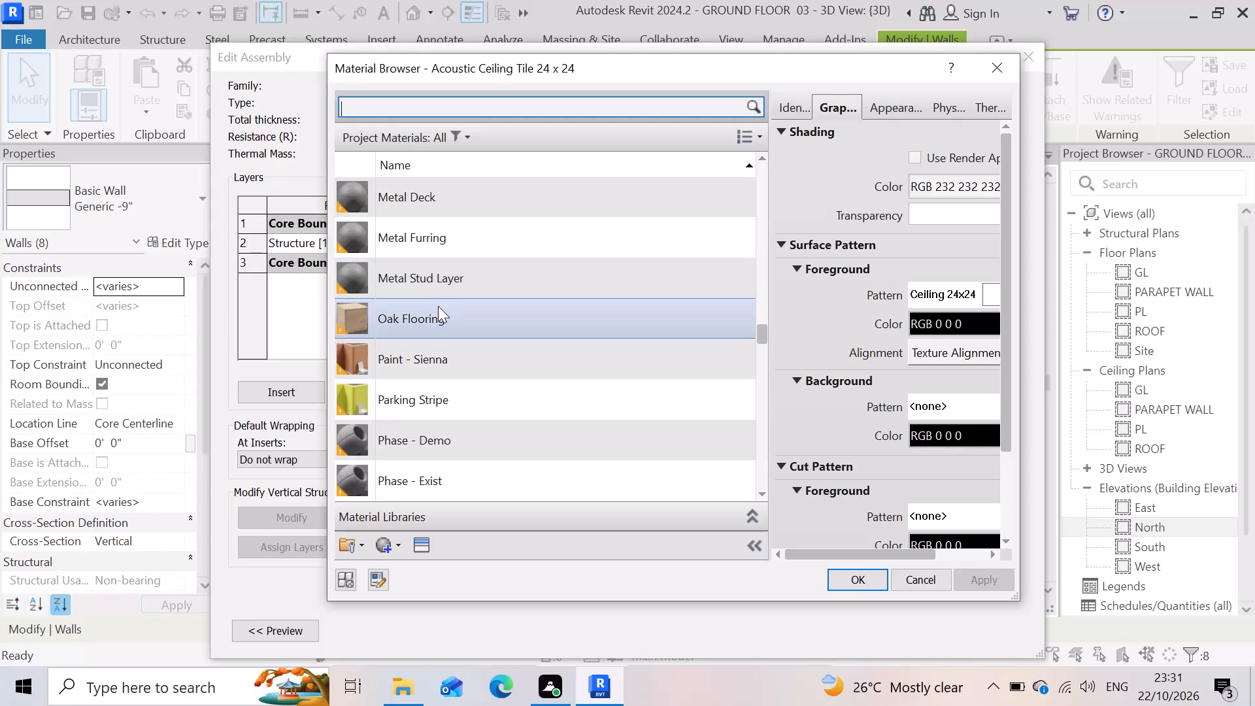
{"action": "left_click", "coordinate": [435, 310]}
{"action": "scroll", "coordinate": [439, 310], "scroll_direction": "down", "scroll_amount": 4}
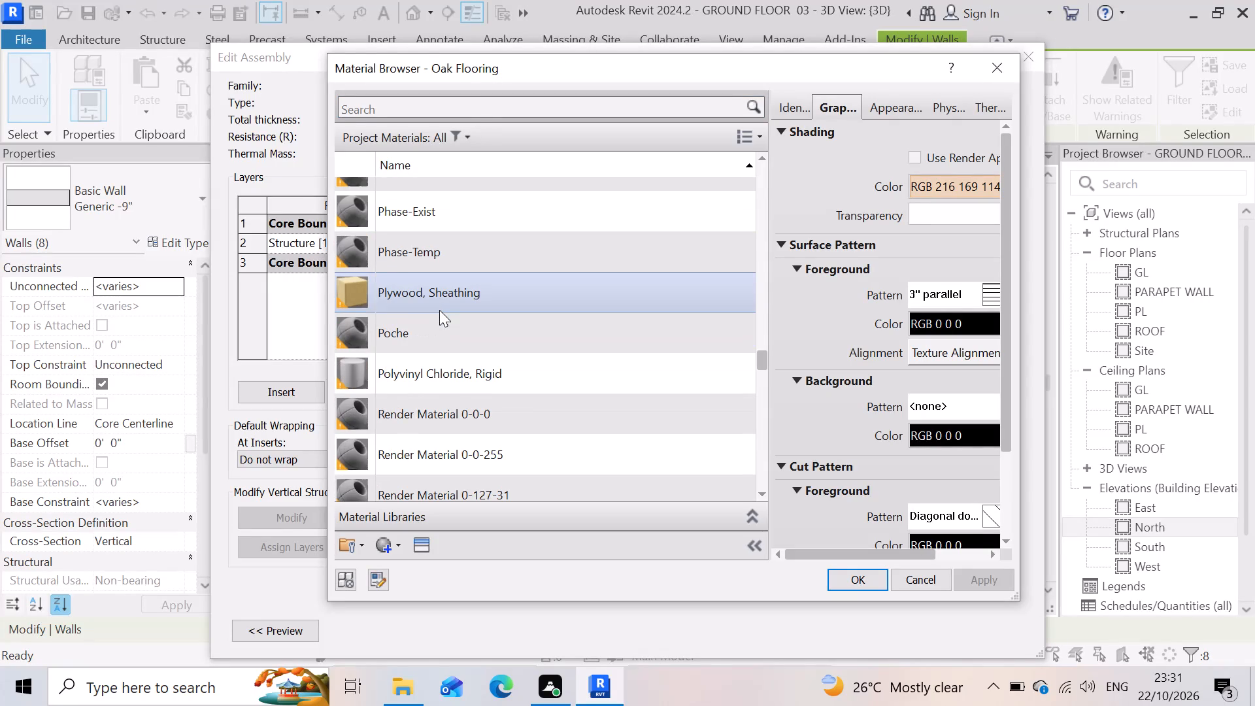
{"action": "scroll", "coordinate": [437, 312], "scroll_direction": "down", "scroll_amount": 10}
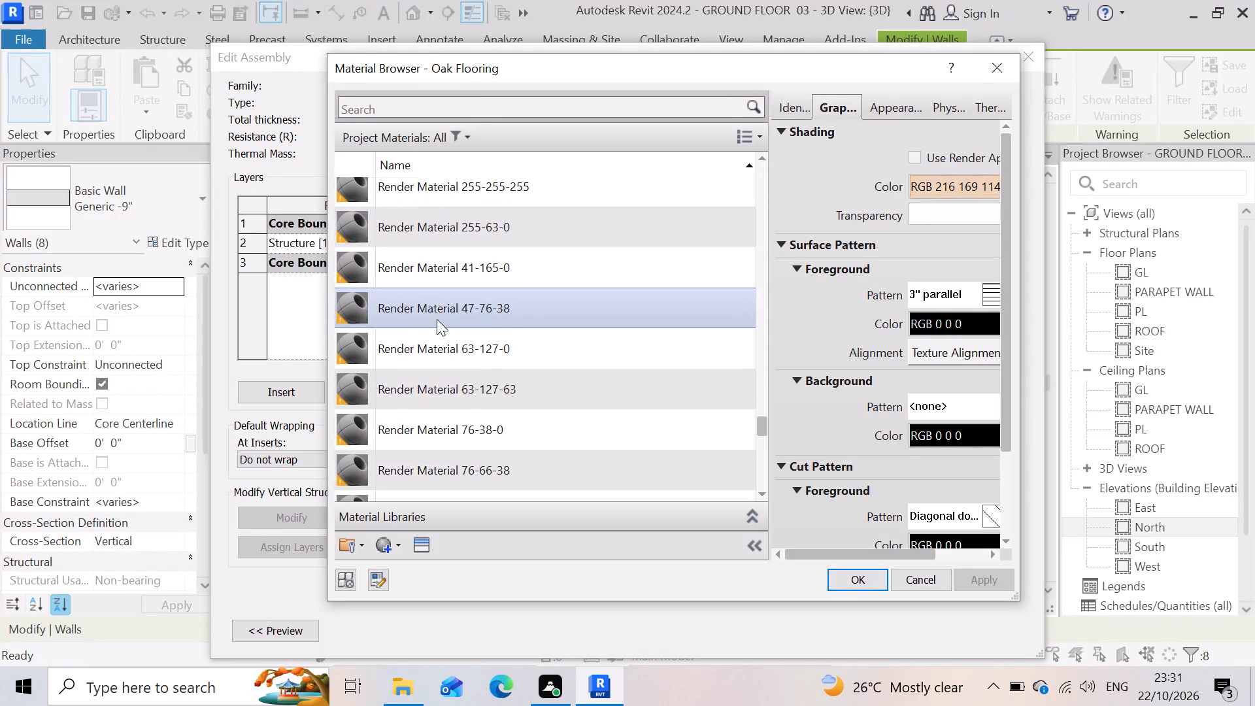
{"action": "scroll", "coordinate": [405, 468], "scroll_direction": "down", "scroll_amount": 3}
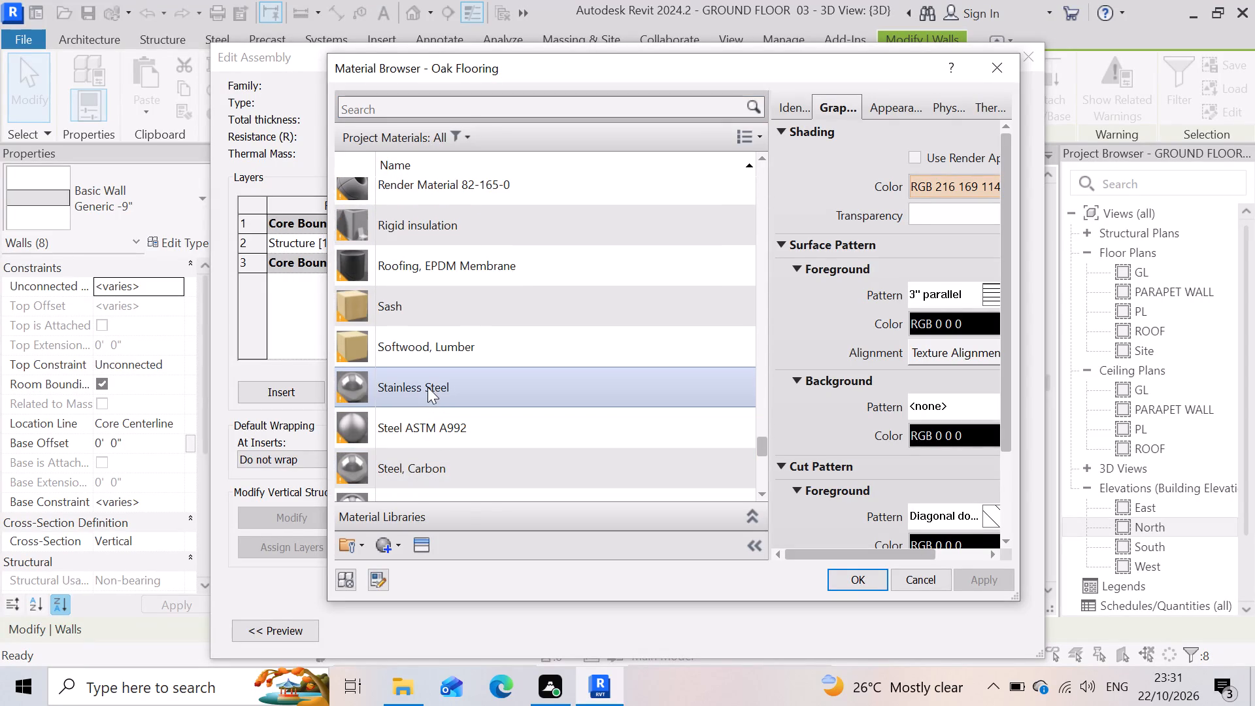
{"action": "left_click", "coordinate": [591, 340]}
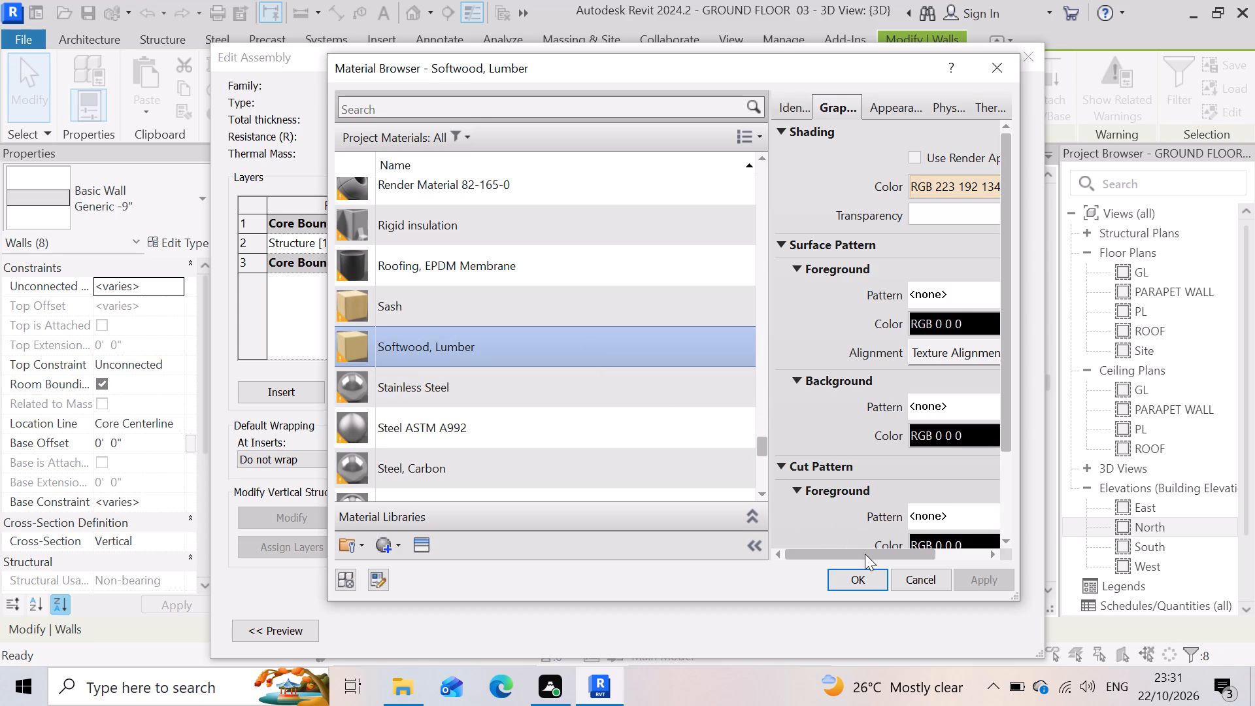
{"action": "left_click", "coordinate": [860, 581]}
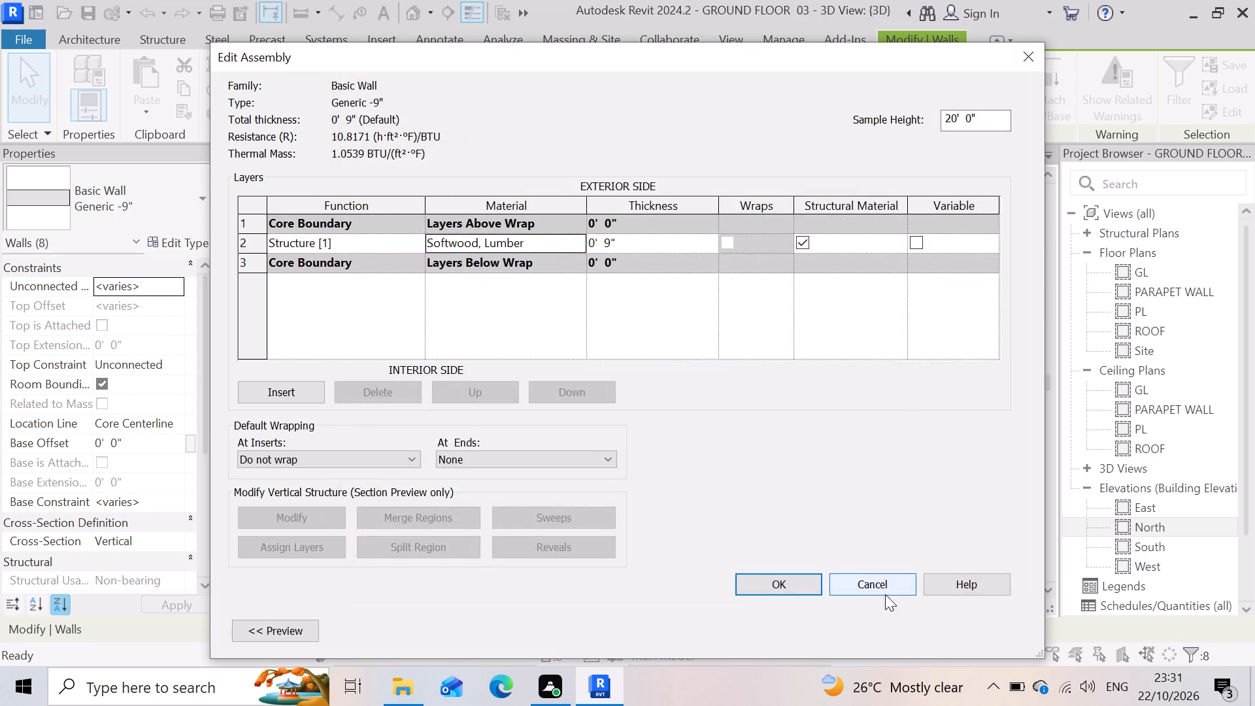
{"action": "left_click", "coordinate": [809, 576]}
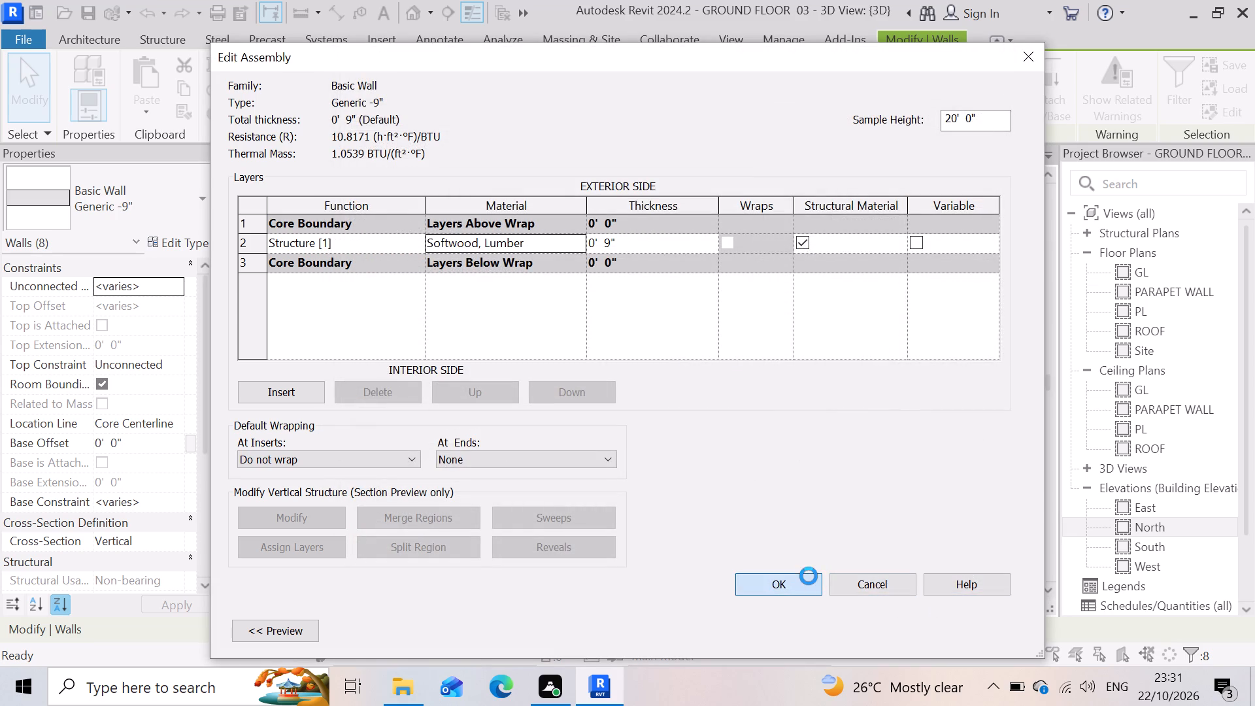
{"action": "left_click", "coordinate": [997, 641]}
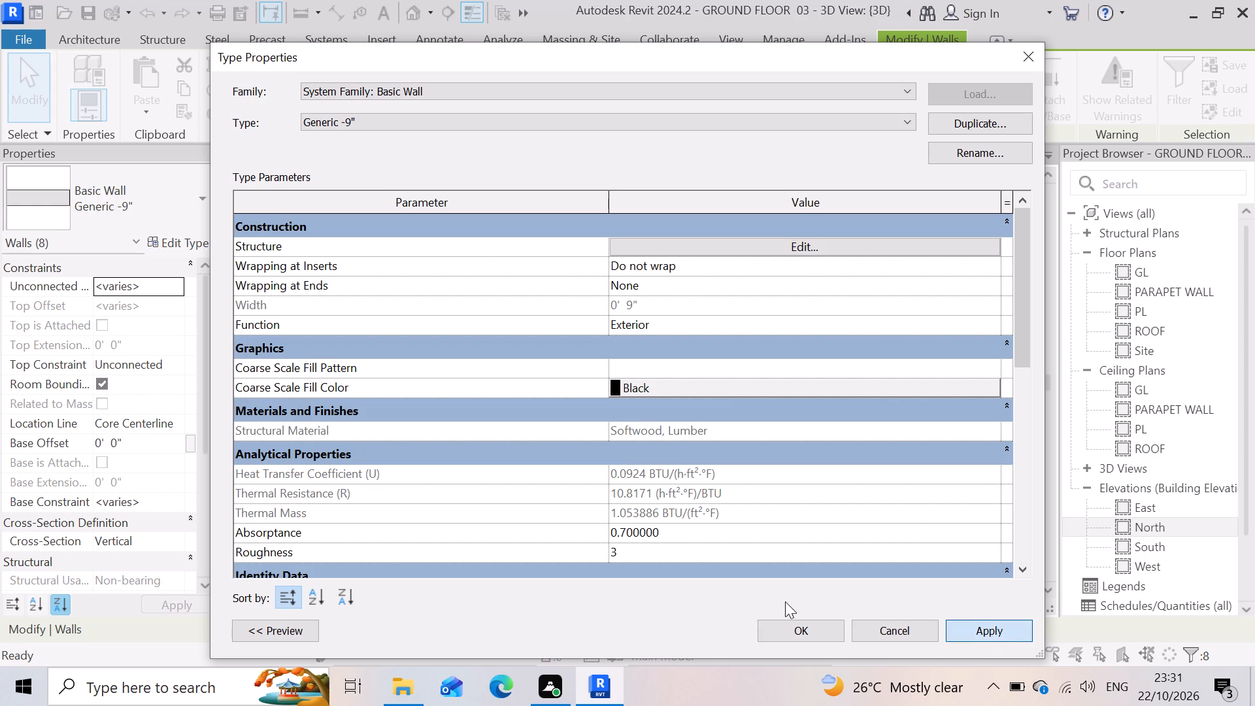
{"action": "left_click", "coordinate": [791, 626]}
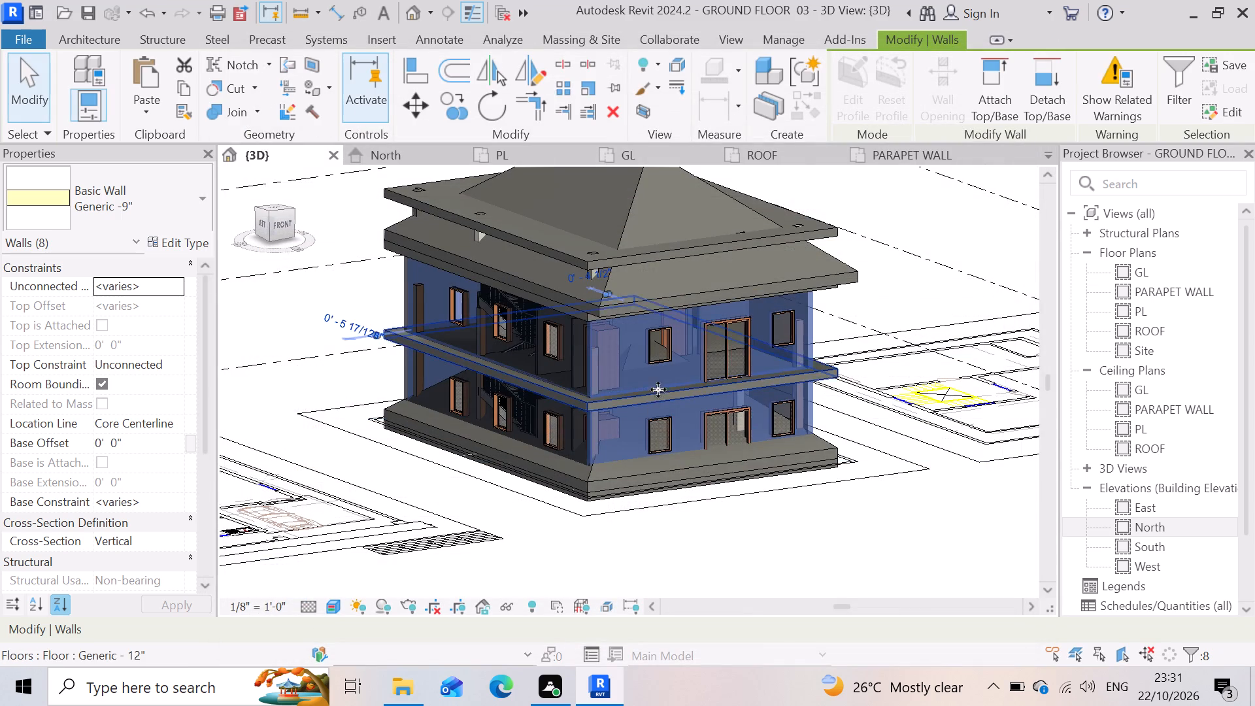
{"action": "scroll", "coordinate": [665, 385], "scroll_direction": "down", "scroll_amount": 3}
{"action": "left_click", "coordinate": [795, 524]}
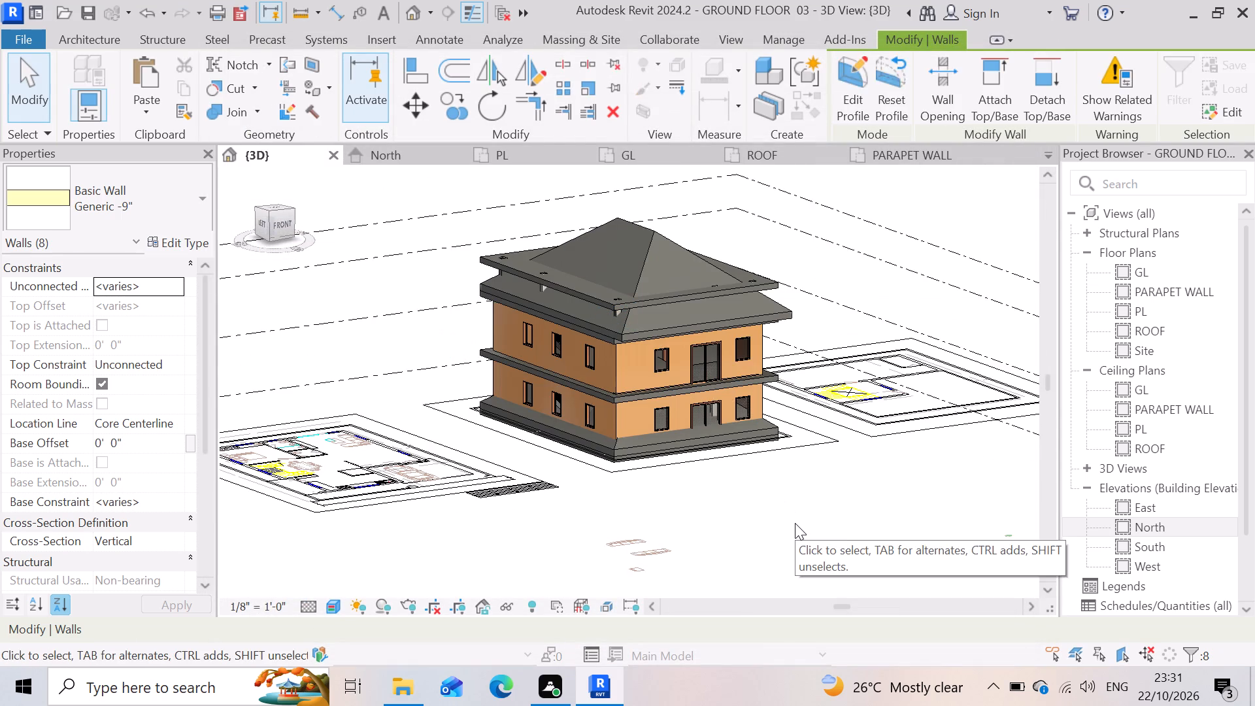
Assign the Brick, Common material to the structure layer of the hip roof's Generic - 12" type.
{"action": "scroll", "coordinate": [665, 473], "scroll_direction": "up", "scroll_amount": 5}
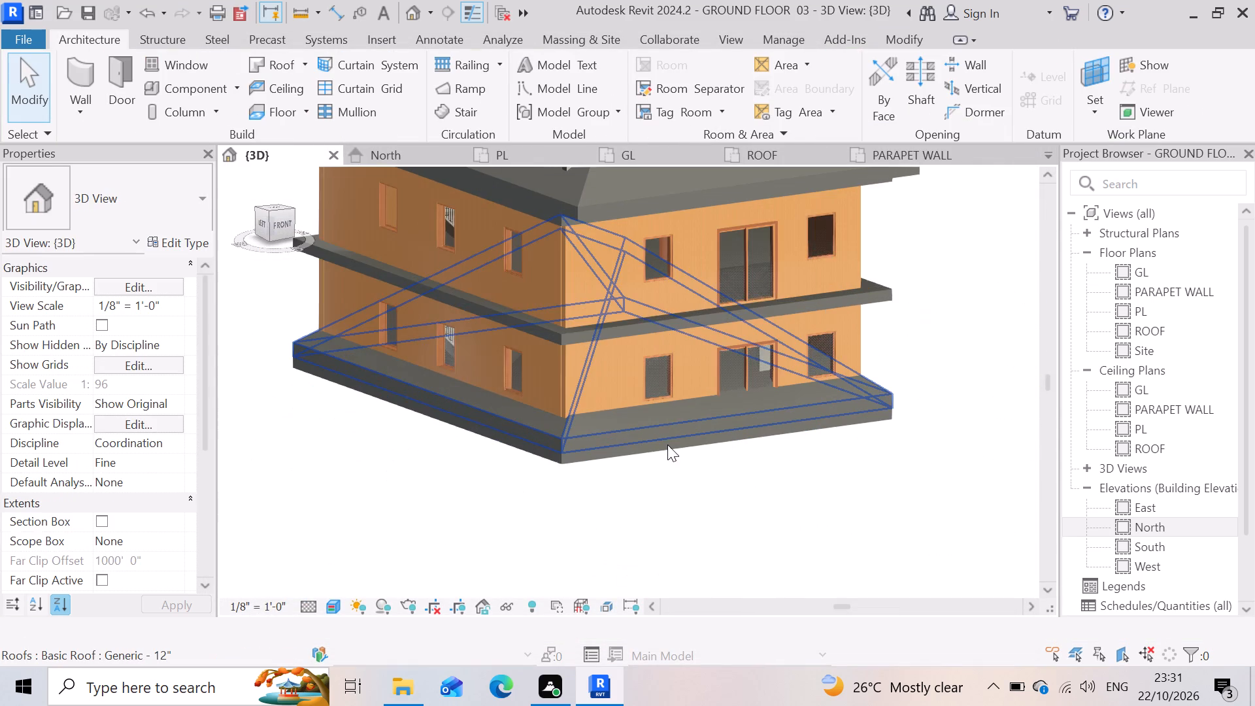
{"action": "scroll", "coordinate": [667, 448], "scroll_direction": "down", "scroll_amount": 5}
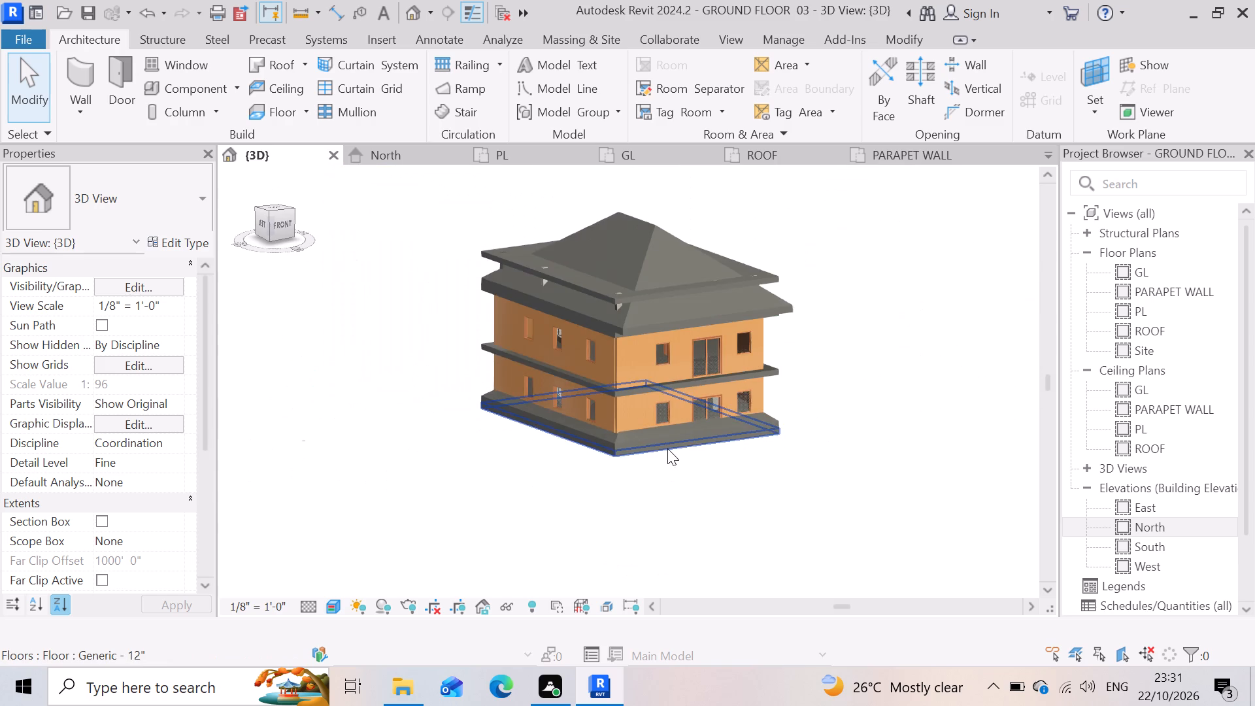
{"action": "scroll", "coordinate": [699, 263], "scroll_direction": "up", "scroll_amount": 3}
{"action": "left_click", "coordinate": [680, 266]}
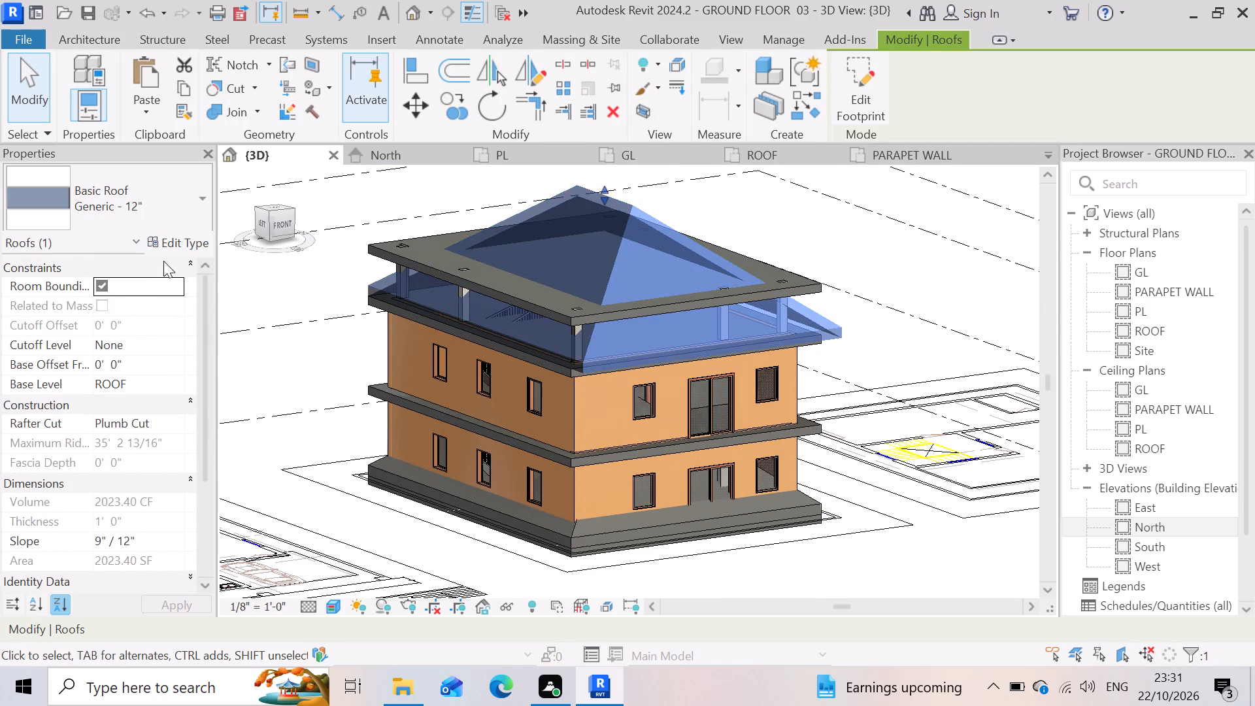
{"action": "left_click", "coordinate": [181, 243]}
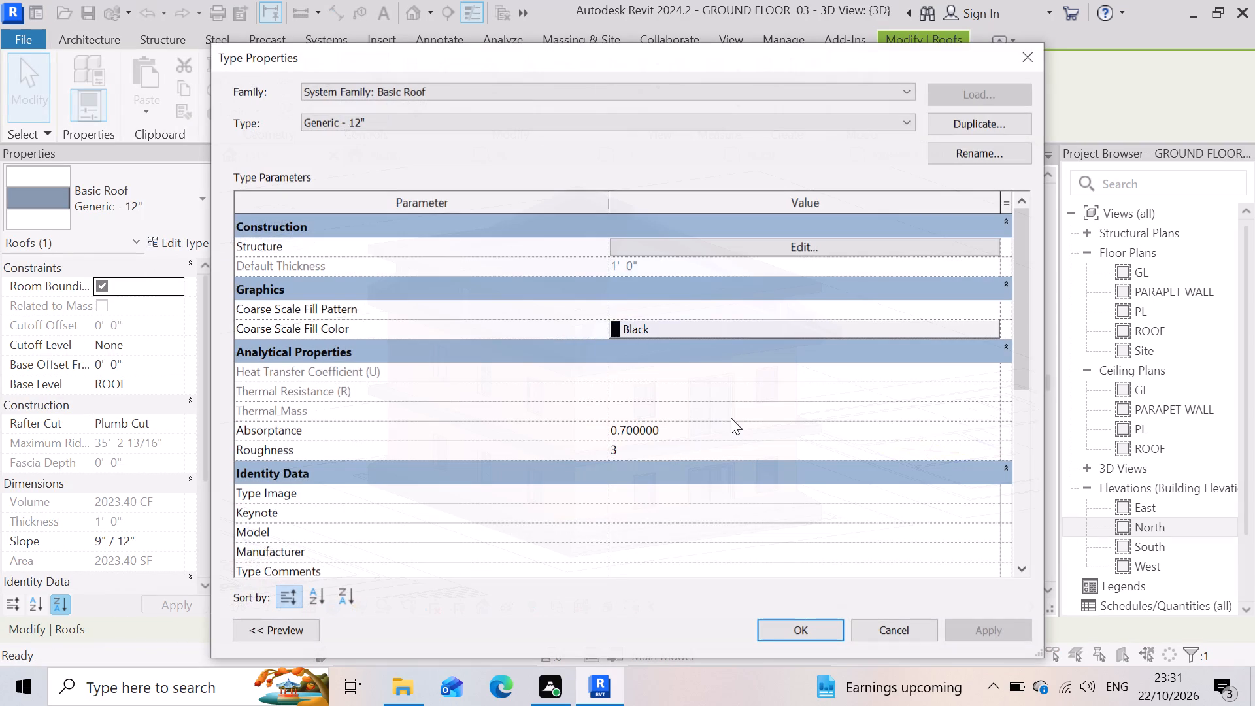
{"action": "left_click", "coordinate": [853, 255]}
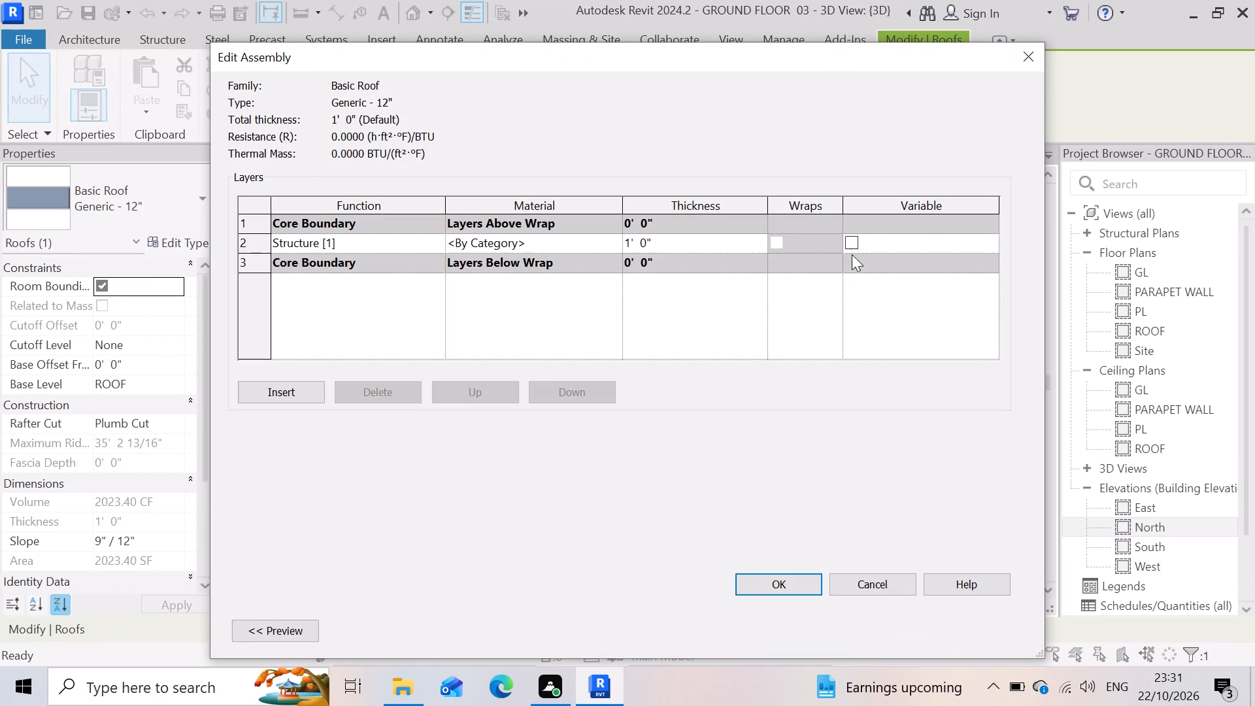
{"action": "left_click", "coordinate": [595, 237]}
{"action": "left_click", "coordinate": [612, 239]}
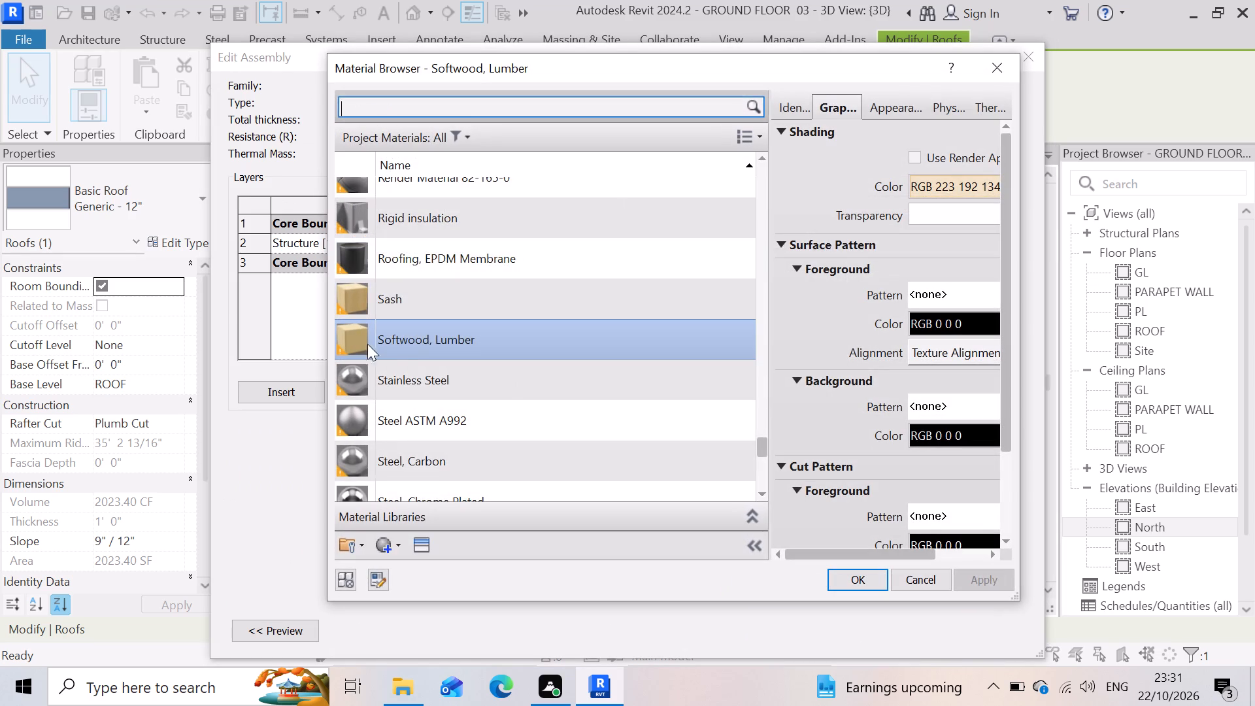
{"action": "scroll", "coordinate": [406, 366], "scroll_direction": "down", "scroll_amount": 9}
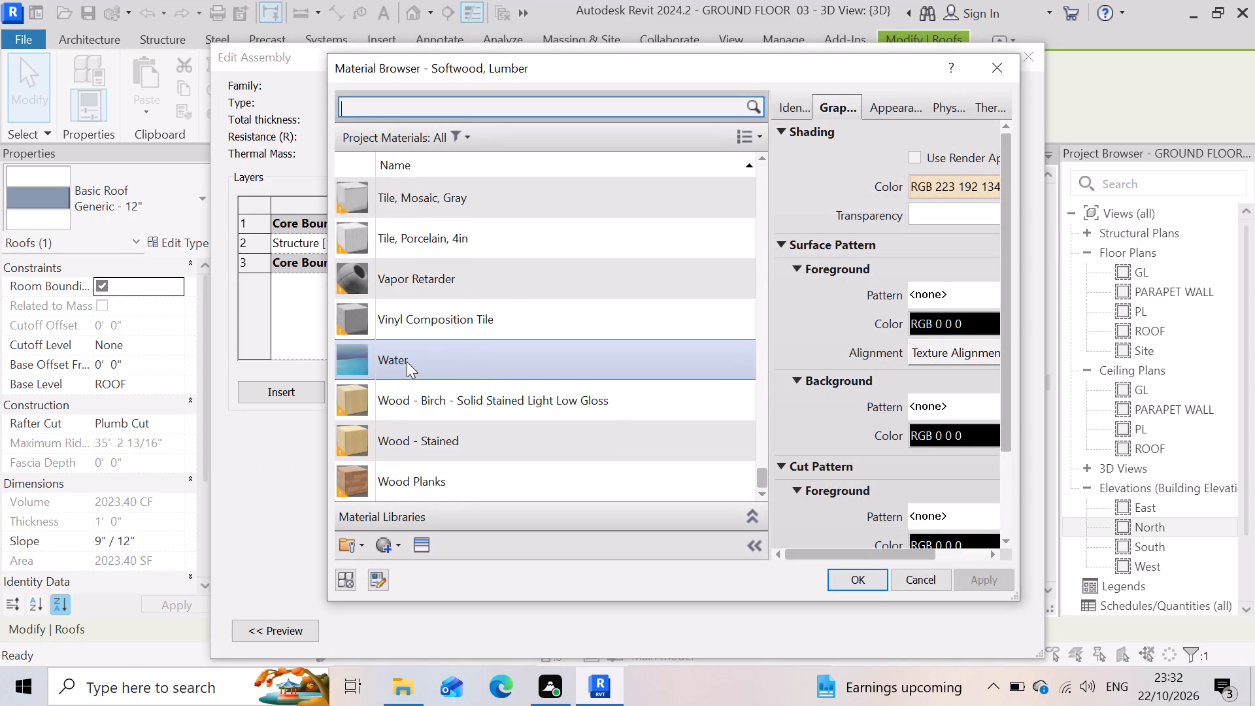
{"action": "scroll", "coordinate": [407, 361], "scroll_direction": "down", "scroll_amount": 5}
{"action": "scroll", "coordinate": [411, 381], "scroll_direction": "up", "scroll_amount": 15}
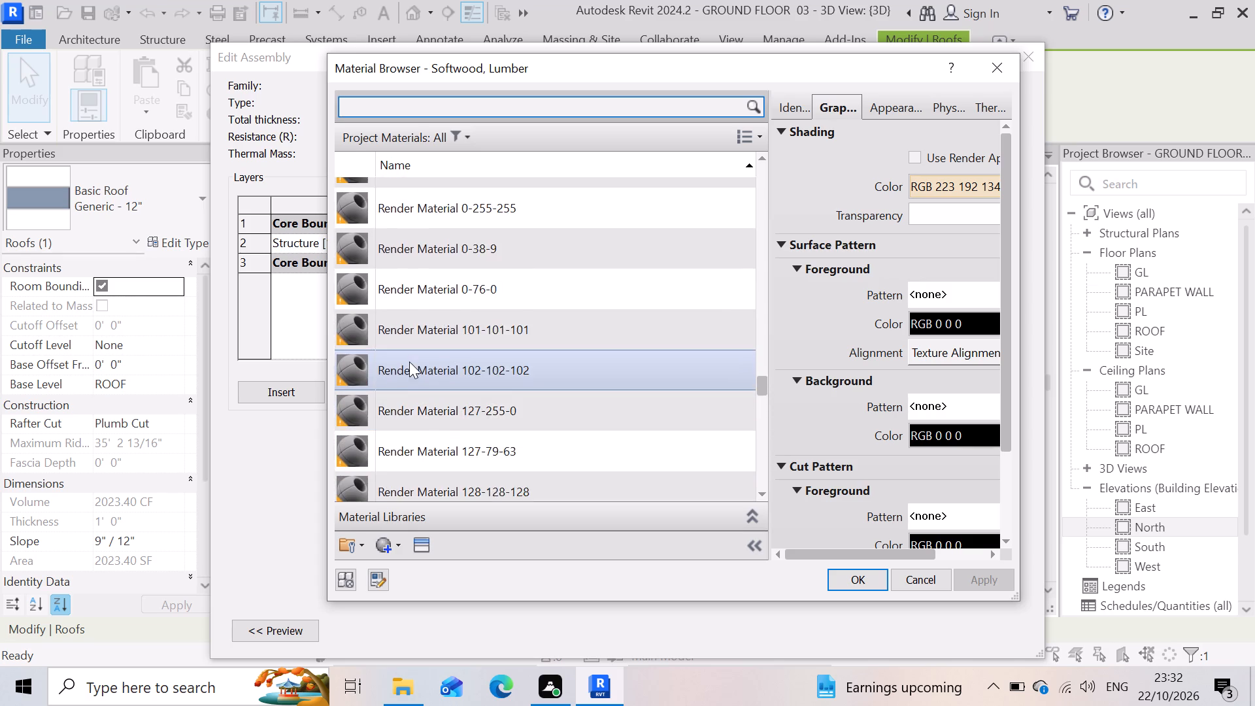
{"action": "scroll", "coordinate": [409, 361], "scroll_direction": "up", "scroll_amount": 16}
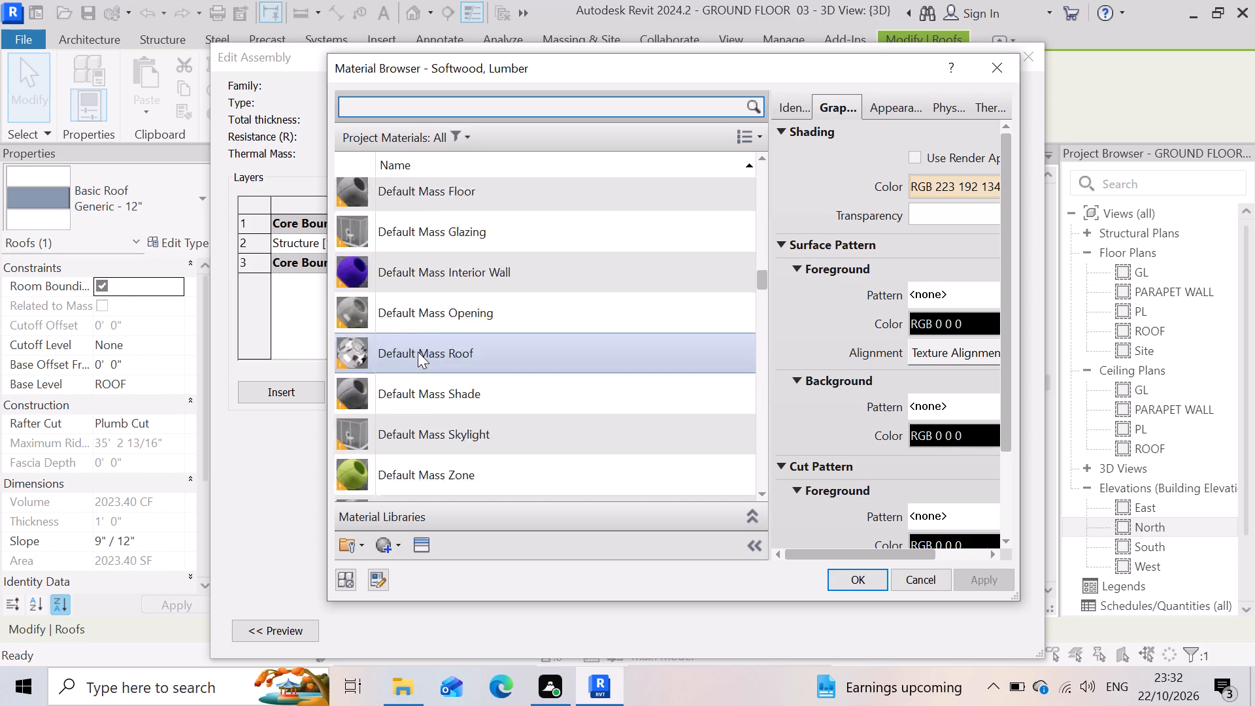
{"action": "scroll", "coordinate": [418, 350], "scroll_direction": "up", "scroll_amount": 7}
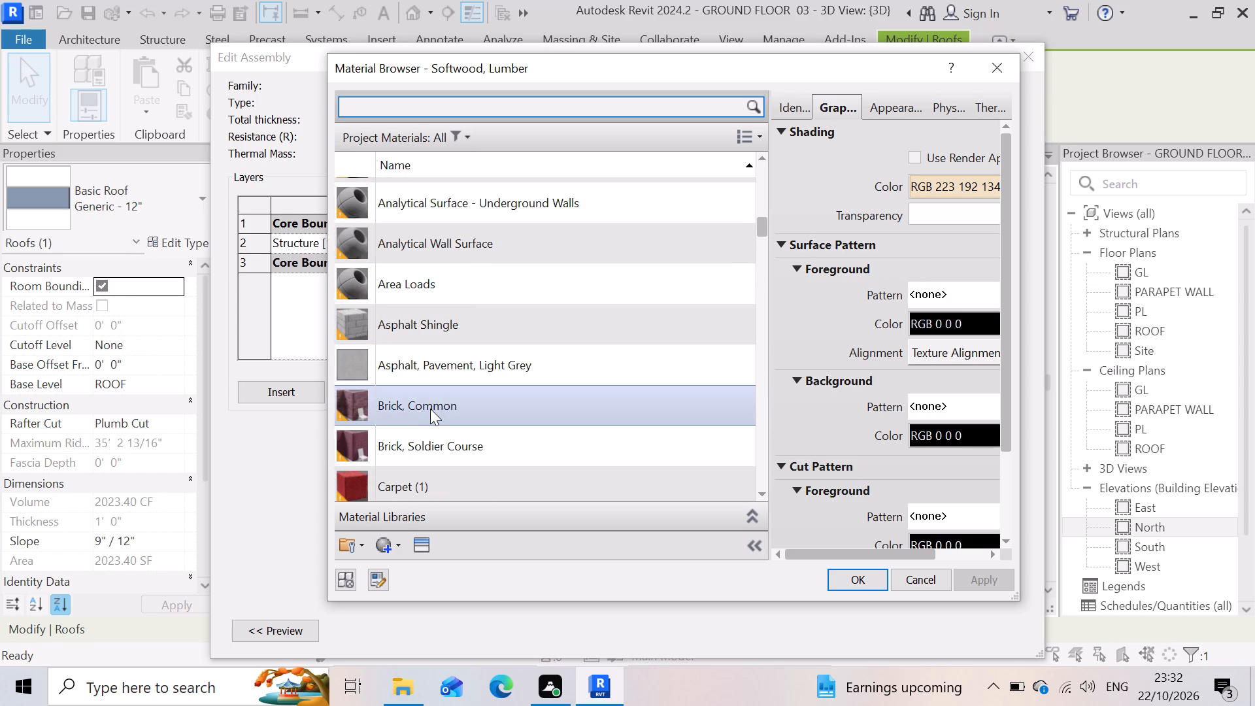
{"action": "left_click", "coordinate": [431, 409]}
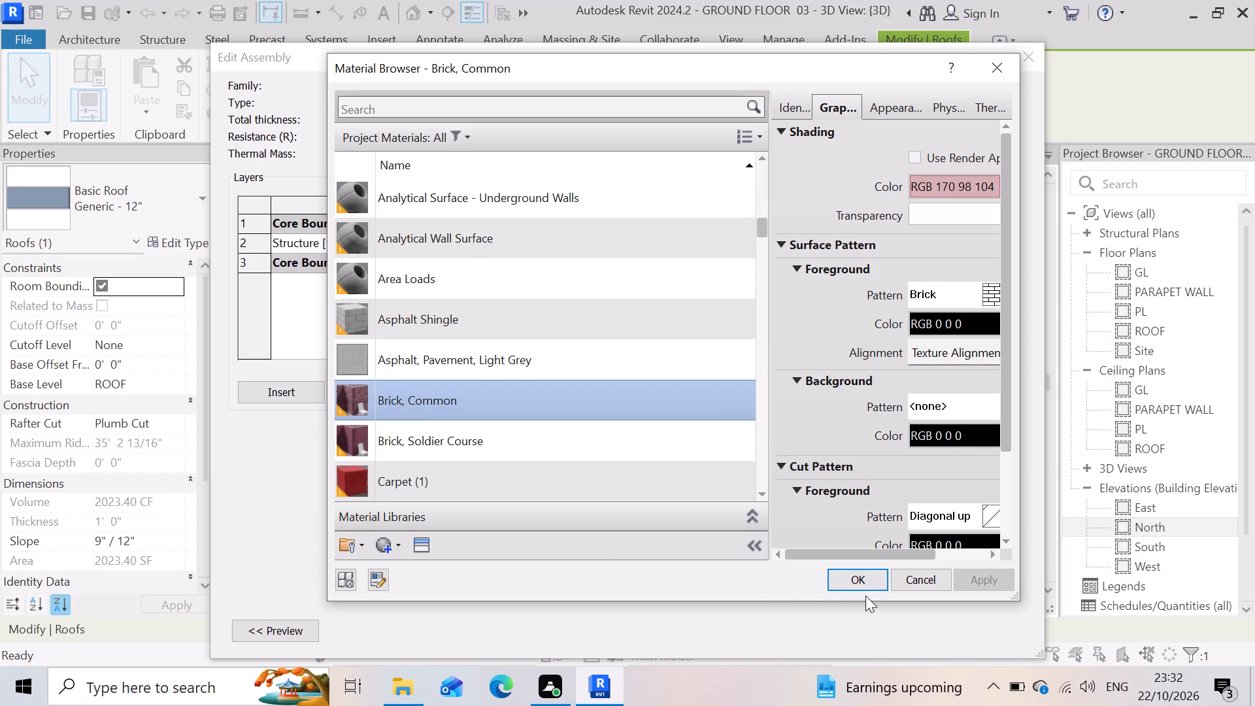
{"action": "left_click", "coordinate": [868, 582]}
{"action": "left_click", "coordinate": [803, 586]}
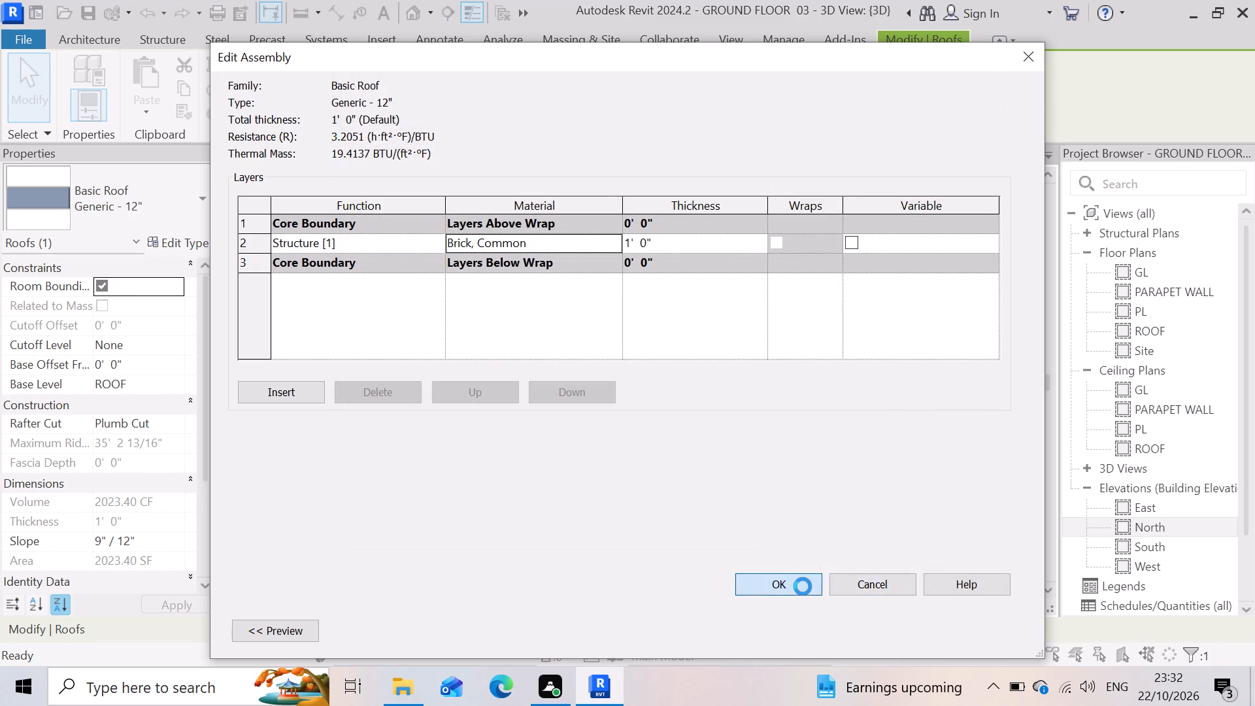
{"action": "left_click", "coordinate": [968, 629]}
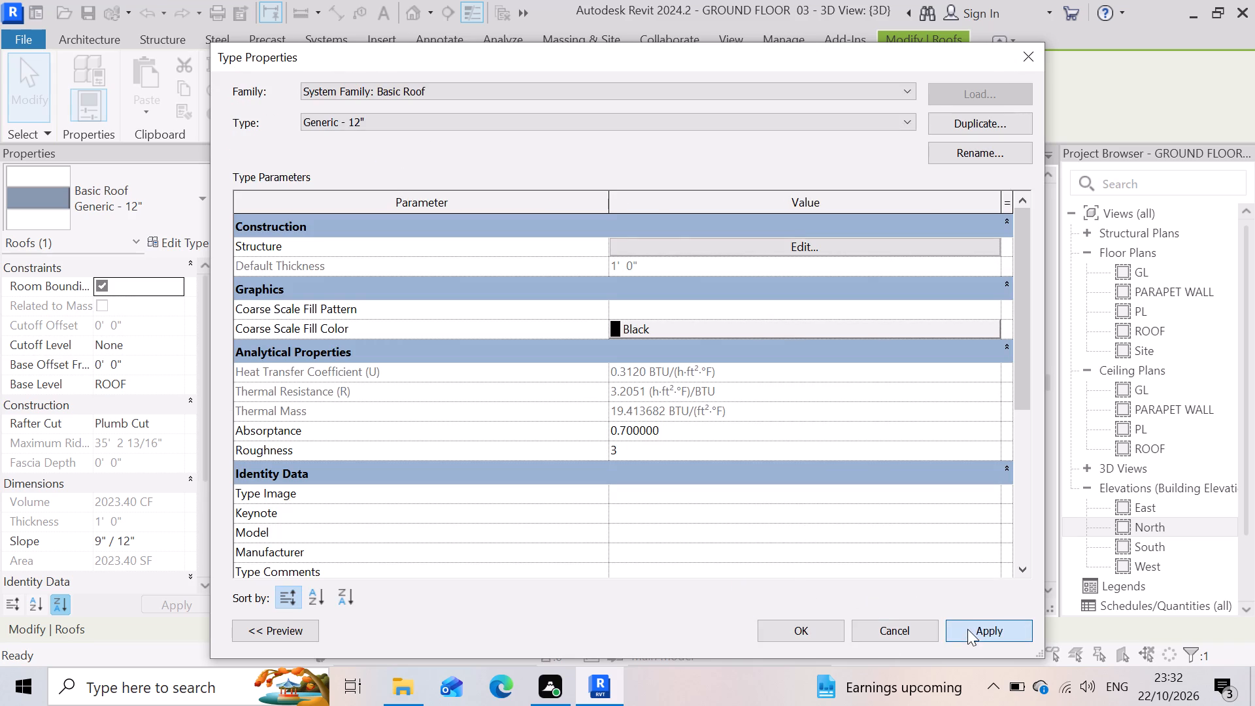
{"action": "left_click", "coordinate": [811, 637]}
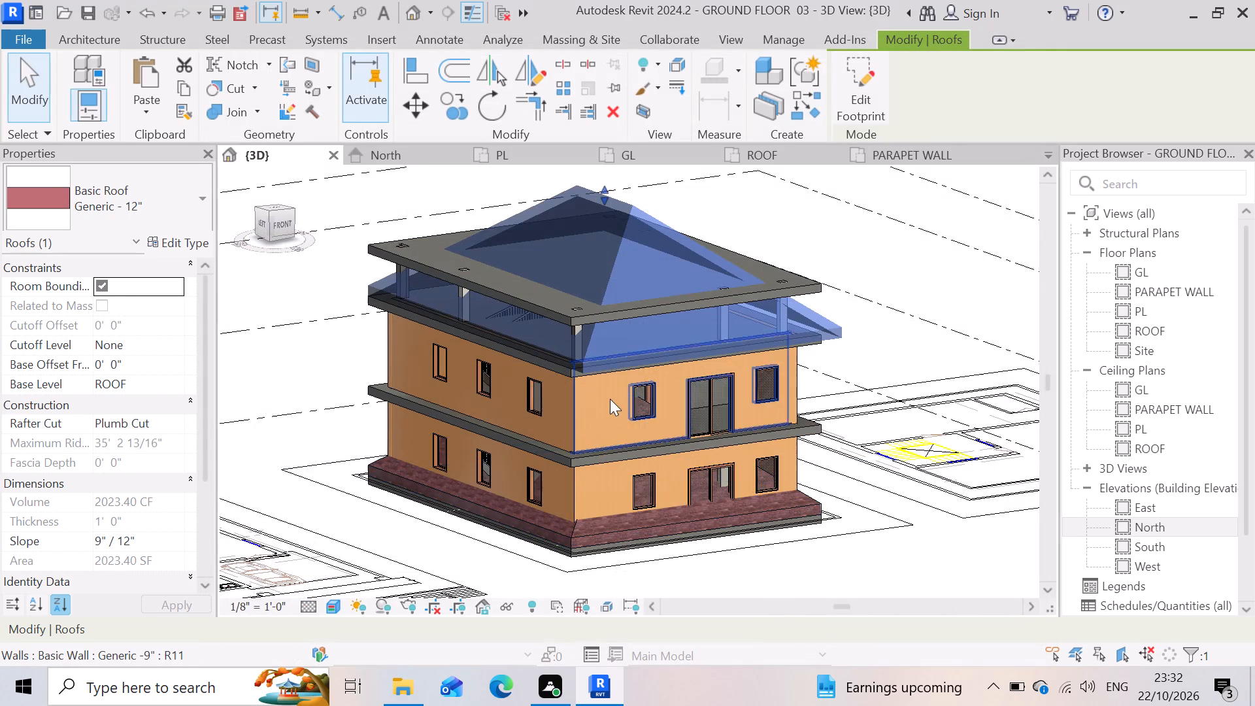
{"action": "scroll", "coordinate": [601, 367], "scroll_direction": "up", "scroll_amount": 4}
{"action": "scroll", "coordinate": [623, 354], "scroll_direction": "down", "scroll_amount": 8}
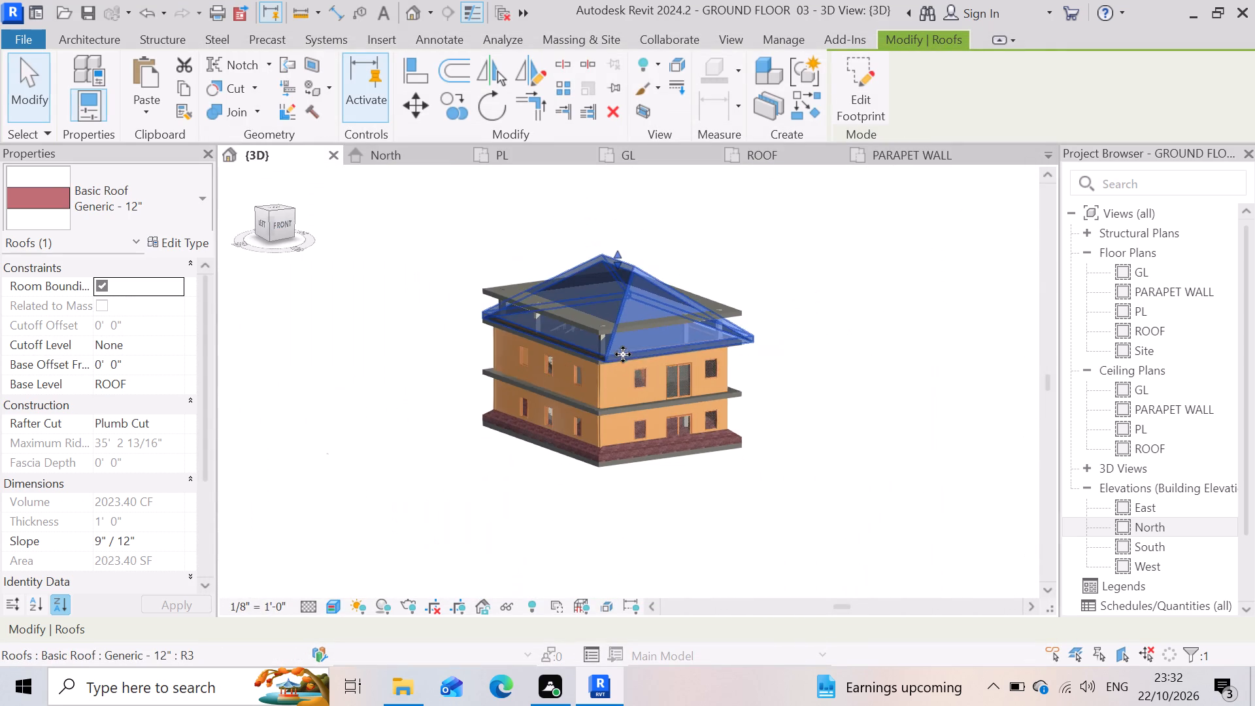
{"action": "left_click", "coordinate": [824, 567]}
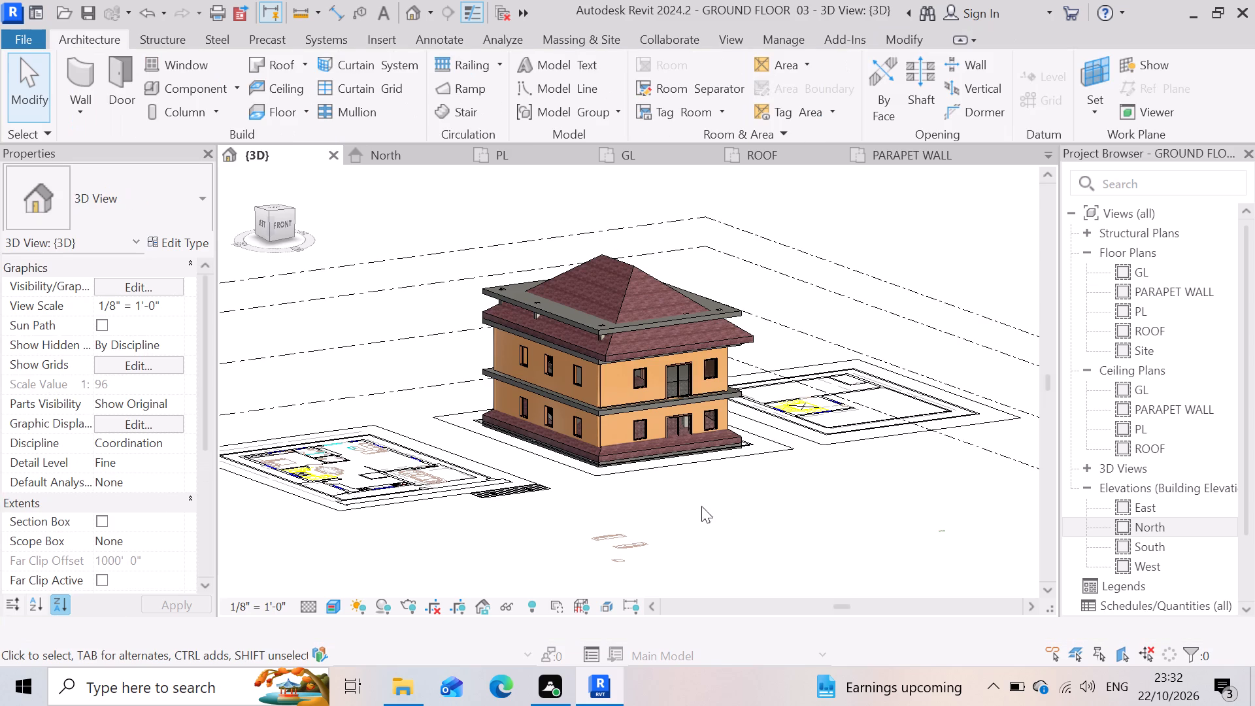
Assign the Asphalt Shingle material to the structure layer of the parapet-level slab's Generic - 12" floor type.
{"action": "scroll", "coordinate": [635, 356], "scroll_direction": "up", "scroll_amount": 3}
{"action": "scroll", "coordinate": [594, 302], "scroll_direction": "up", "scroll_amount": 3}
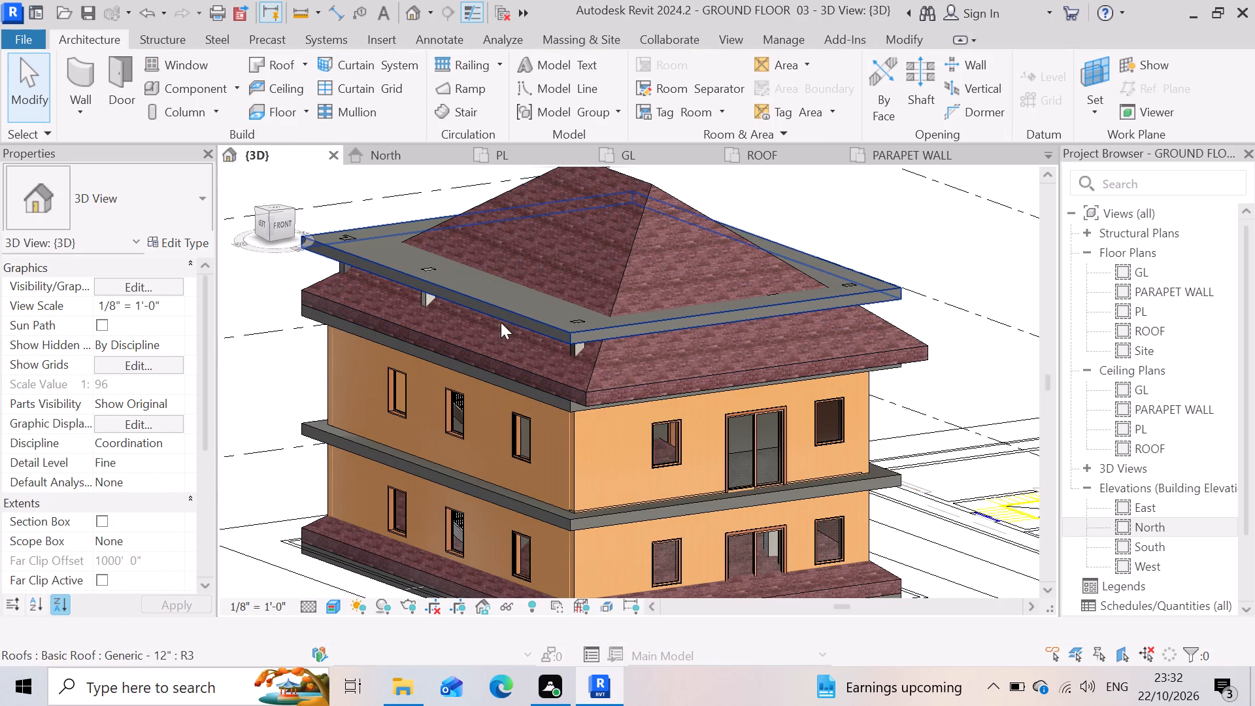
{"action": "left_click", "coordinate": [504, 310]}
{"action": "scroll", "coordinate": [763, 456], "scroll_direction": "down", "scroll_amount": 3}
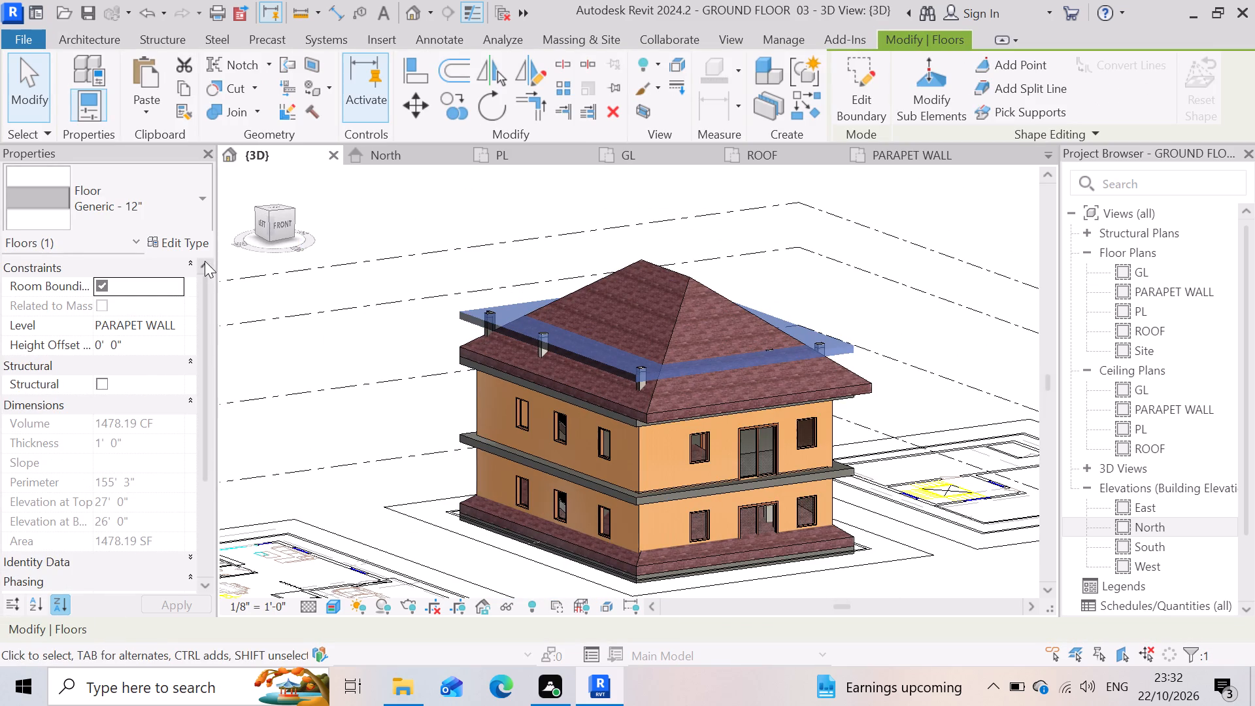
{"action": "left_click", "coordinate": [180, 242]}
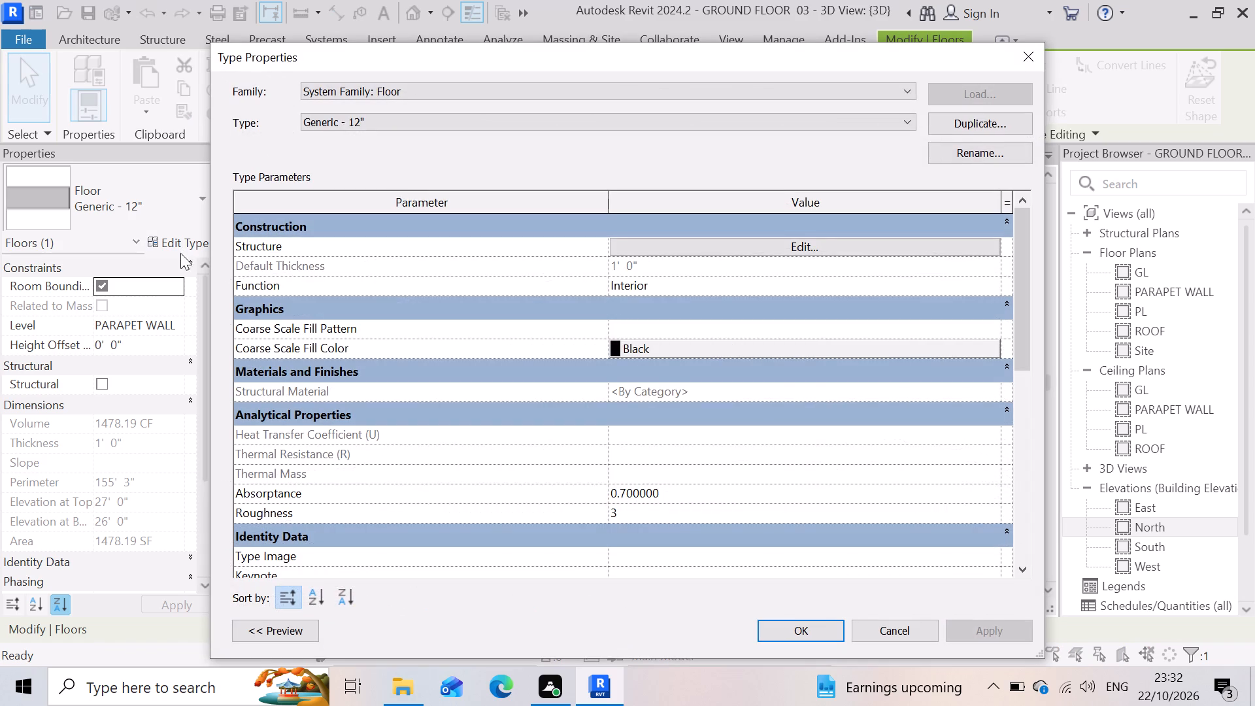
{"action": "left_click", "coordinate": [807, 244]}
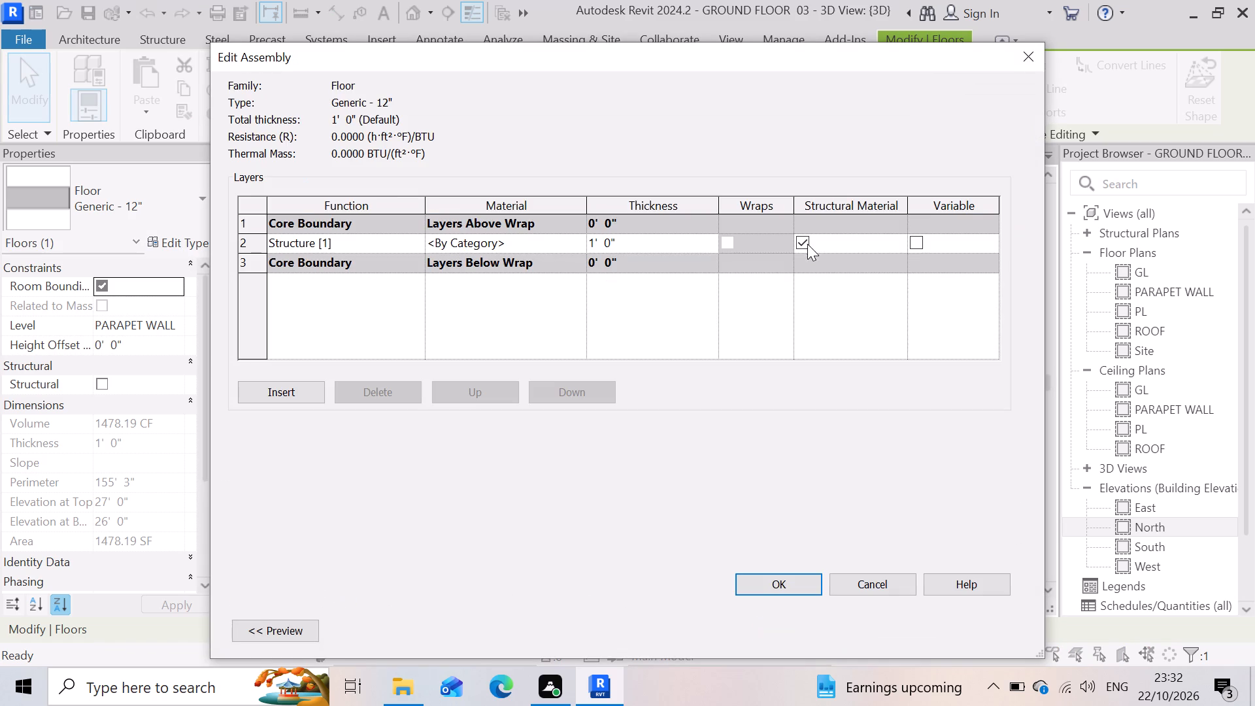
{"action": "left_click", "coordinate": [547, 239]}
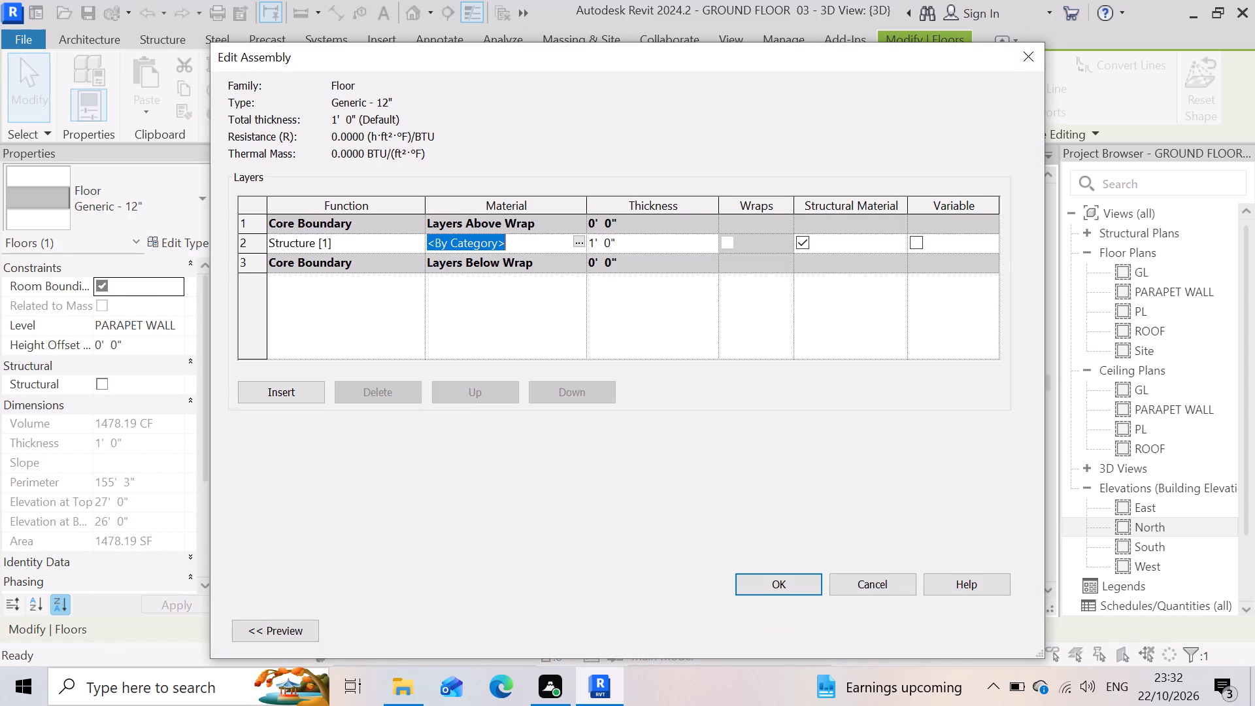
{"action": "left_click", "coordinate": [578, 244]}
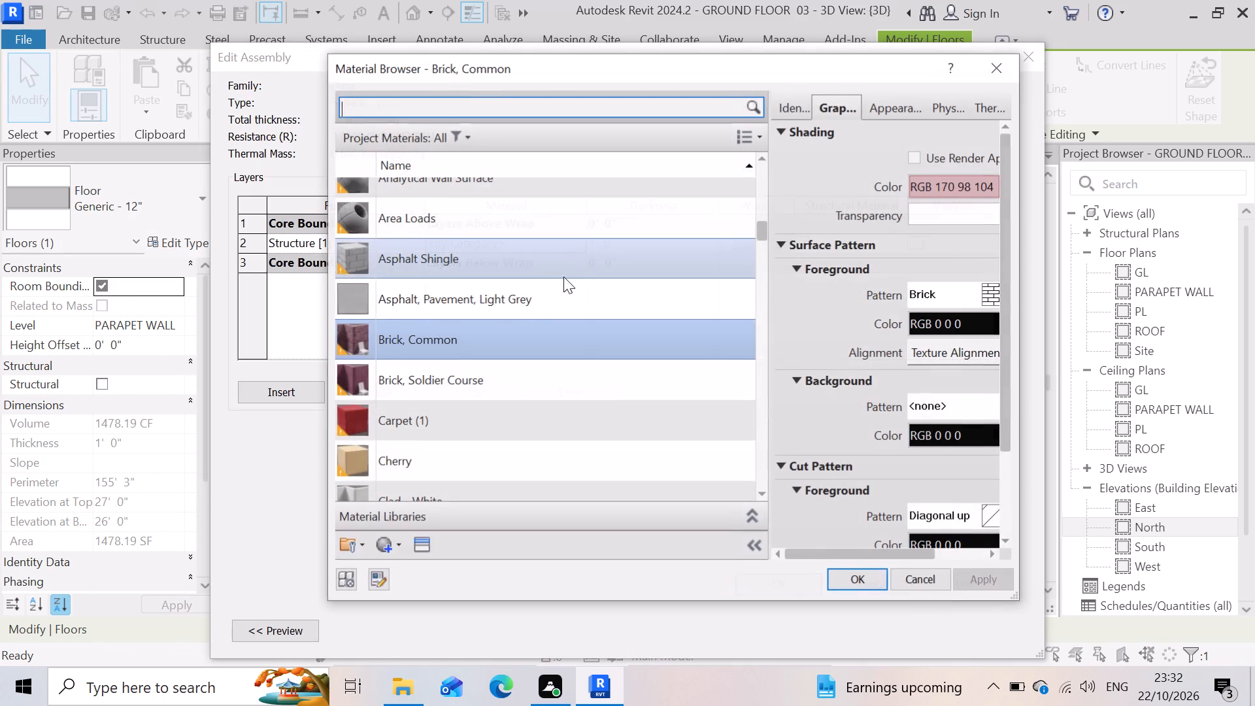
{"action": "left_click", "coordinate": [502, 263]}
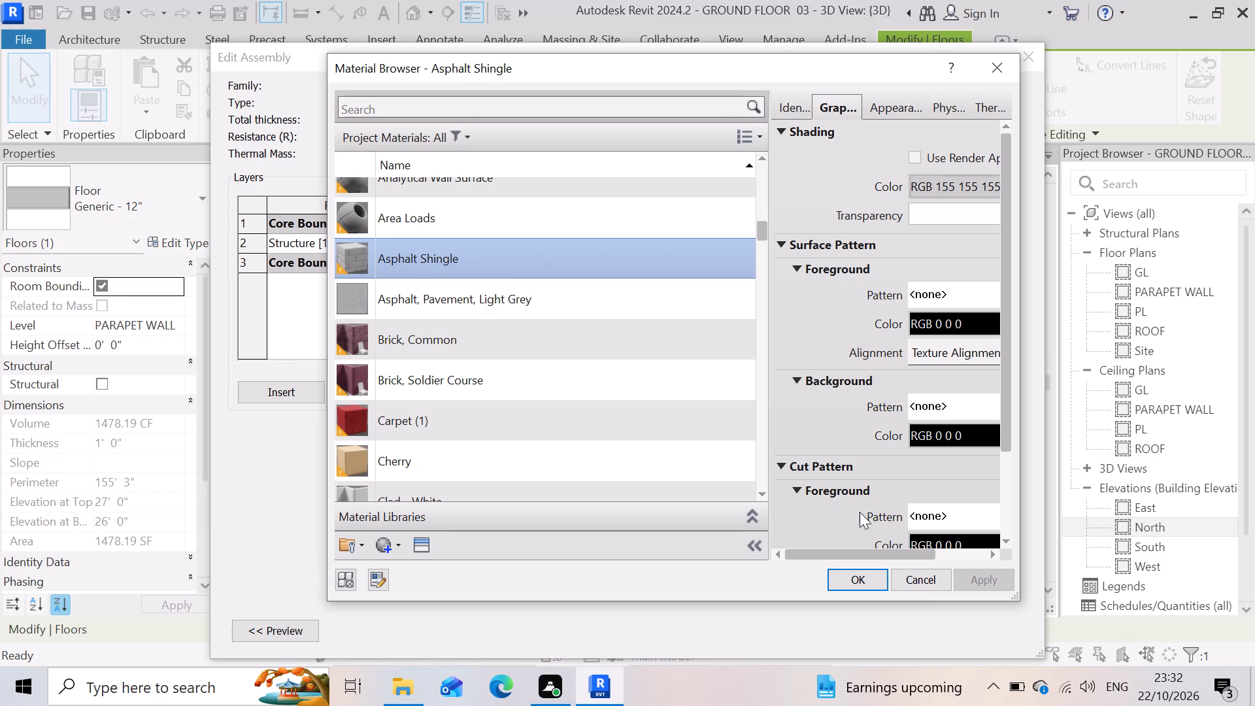
{"action": "left_click", "coordinate": [875, 577]}
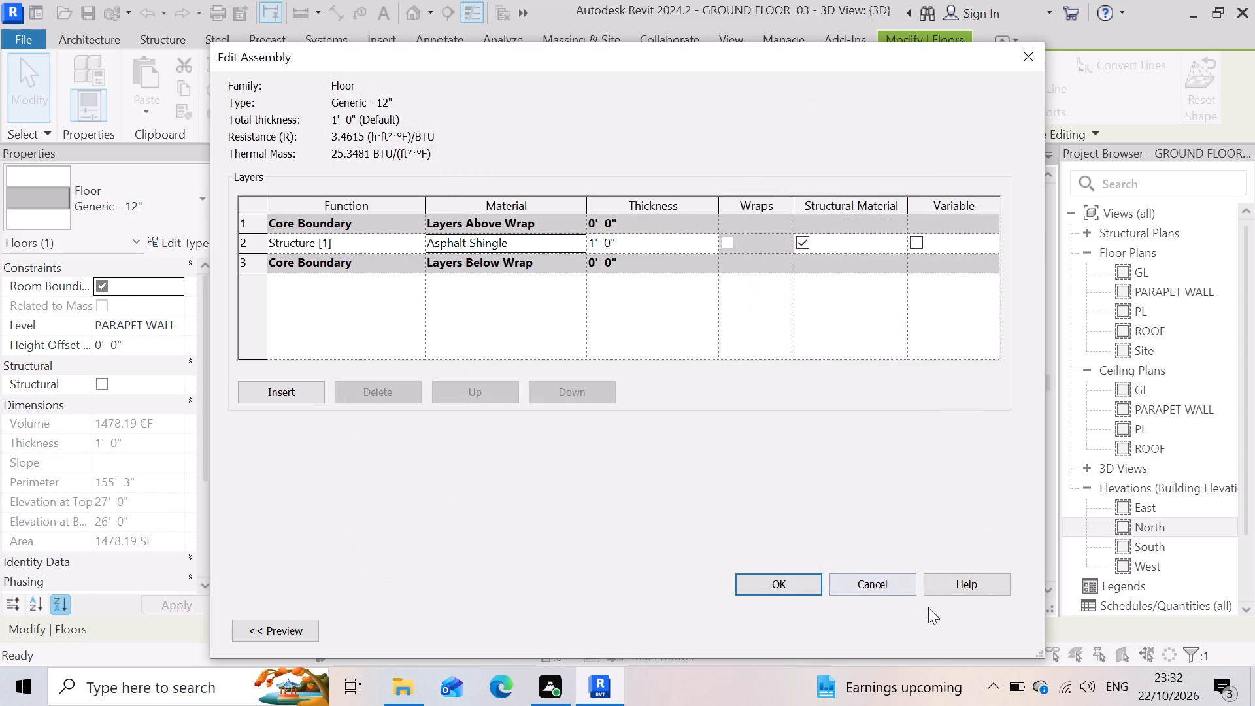
{"action": "left_click", "coordinate": [803, 580]}
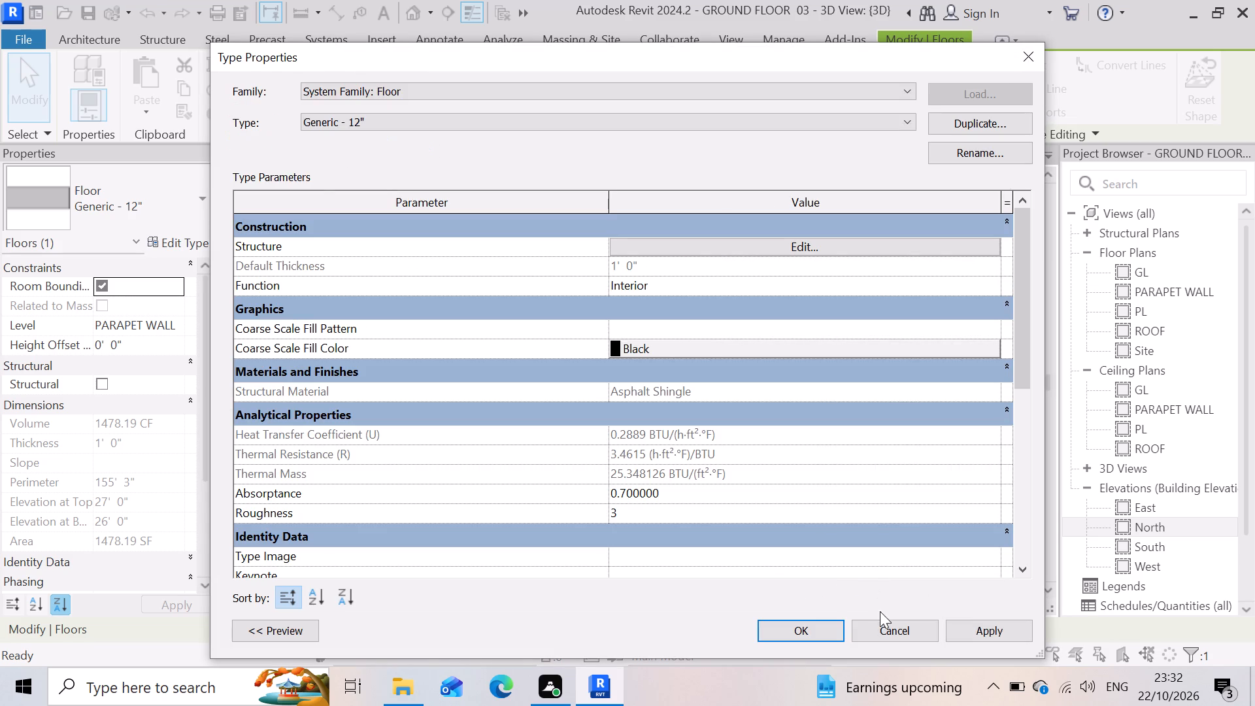
{"action": "left_click", "coordinate": [990, 639]}
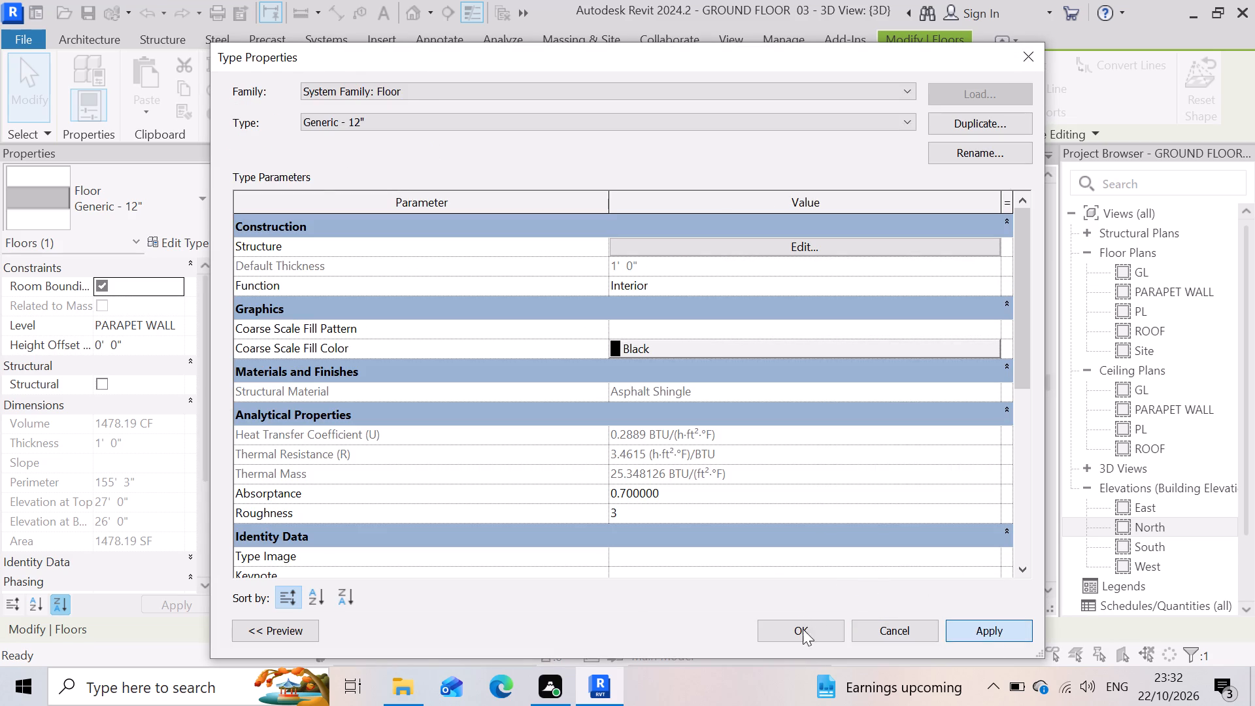
{"action": "left_click", "coordinate": [803, 630]}
{"action": "scroll", "coordinate": [594, 400], "scroll_direction": "up", "scroll_amount": 2}
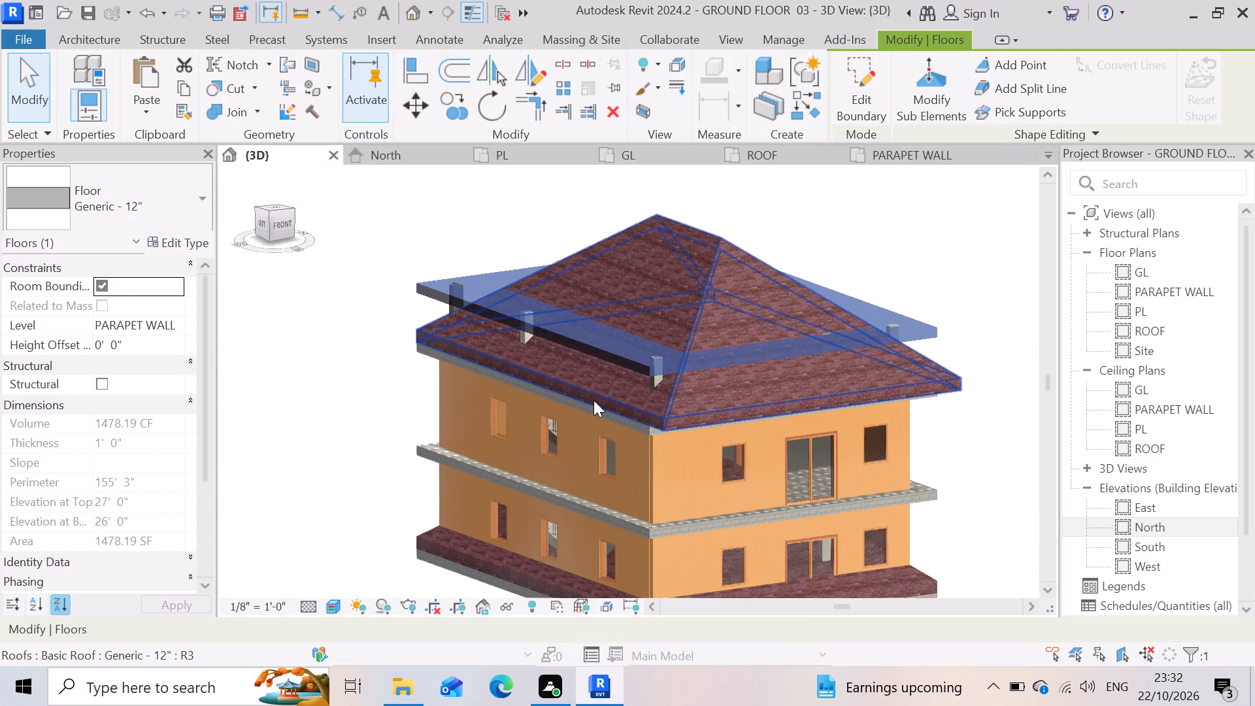
{"action": "scroll", "coordinate": [594, 400], "scroll_direction": "down", "scroll_amount": 6}
{"action": "left_click", "coordinate": [804, 553]}
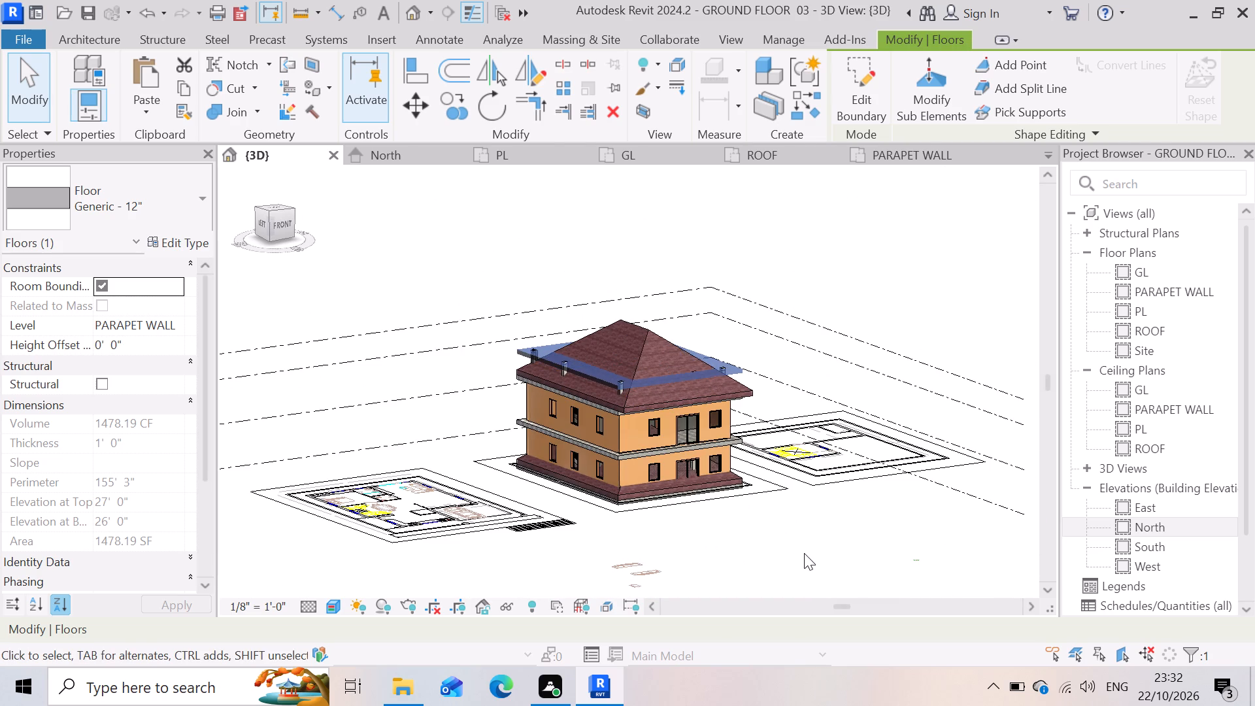
Examine the new material textures up close at the roof eaves and along the building's base.
{"action": "scroll", "coordinate": [692, 488], "scroll_direction": "up", "scroll_amount": 3}
{"action": "scroll", "coordinate": [631, 370], "scroll_direction": "up", "scroll_amount": 4}
{"action": "scroll", "coordinate": [531, 312], "scroll_direction": "up", "scroll_amount": 4}
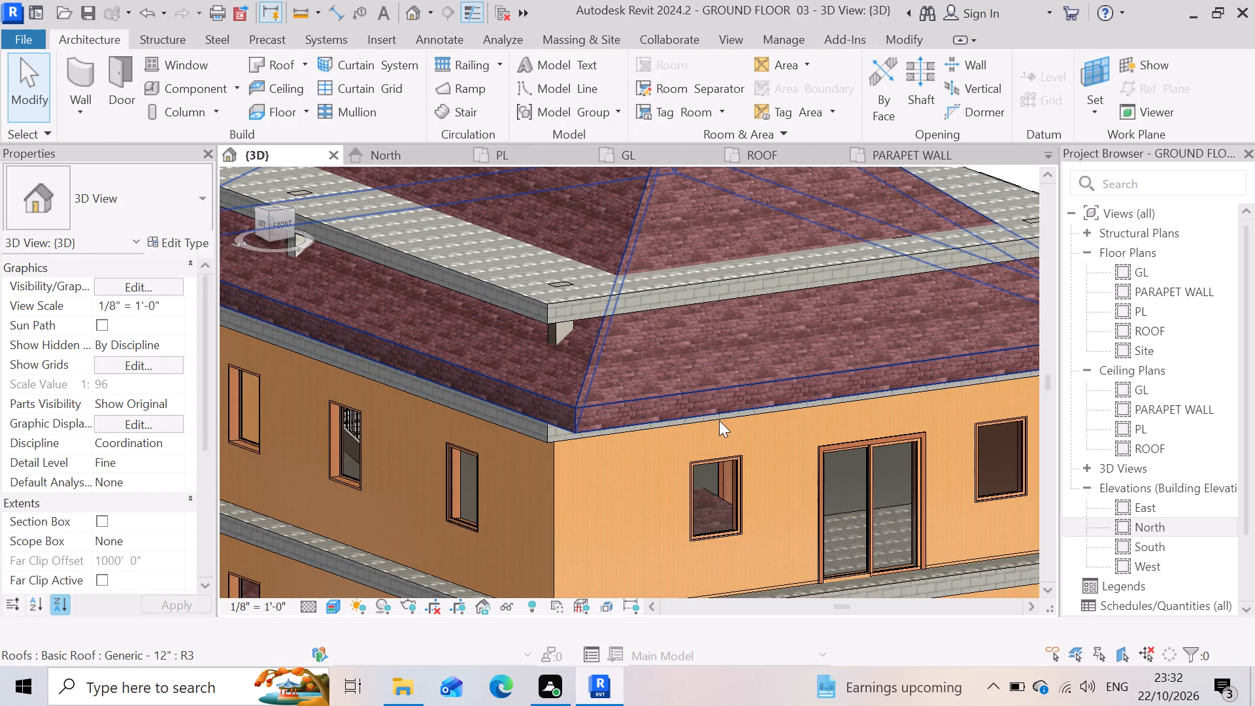
{"action": "scroll", "coordinate": [719, 420], "scroll_direction": "down", "scroll_amount": 9}
{"action": "scroll", "coordinate": [733, 531], "scroll_direction": "up", "scroll_amount": 3}
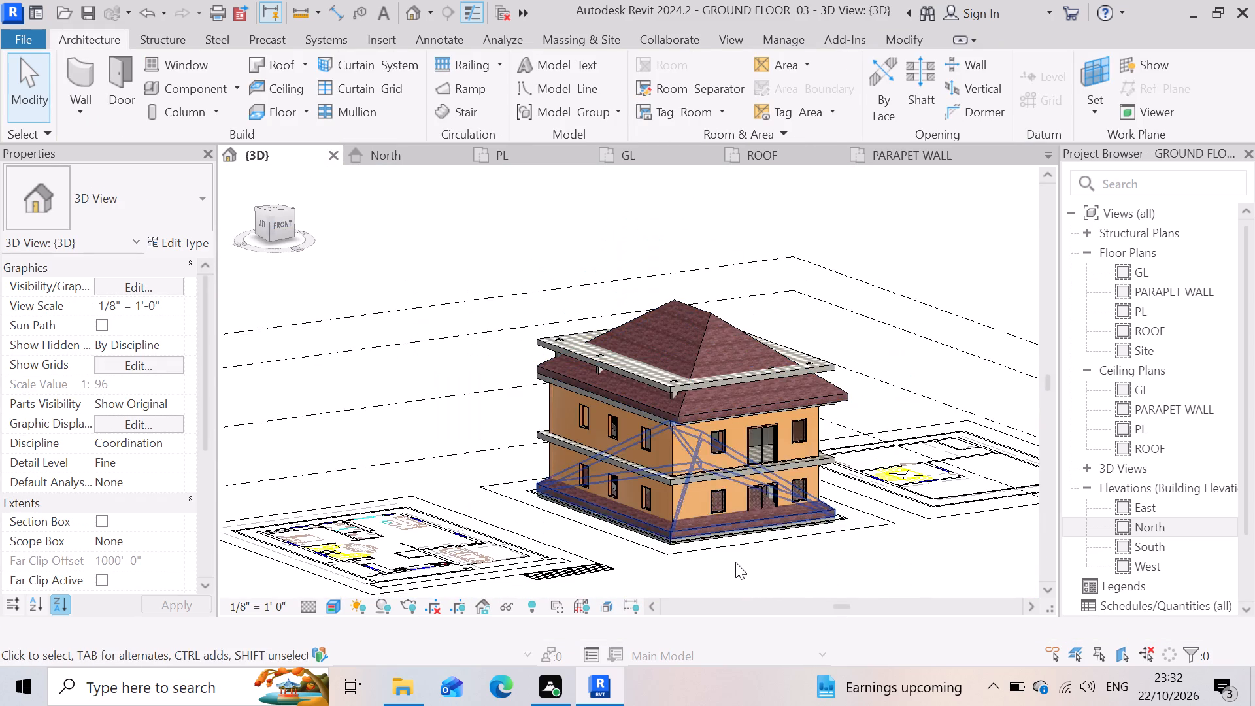
{"action": "scroll", "coordinate": [735, 557], "scroll_direction": "up", "scroll_amount": 7}
{"action": "scroll", "coordinate": [719, 491], "scroll_direction": "up", "scroll_amount": 7}
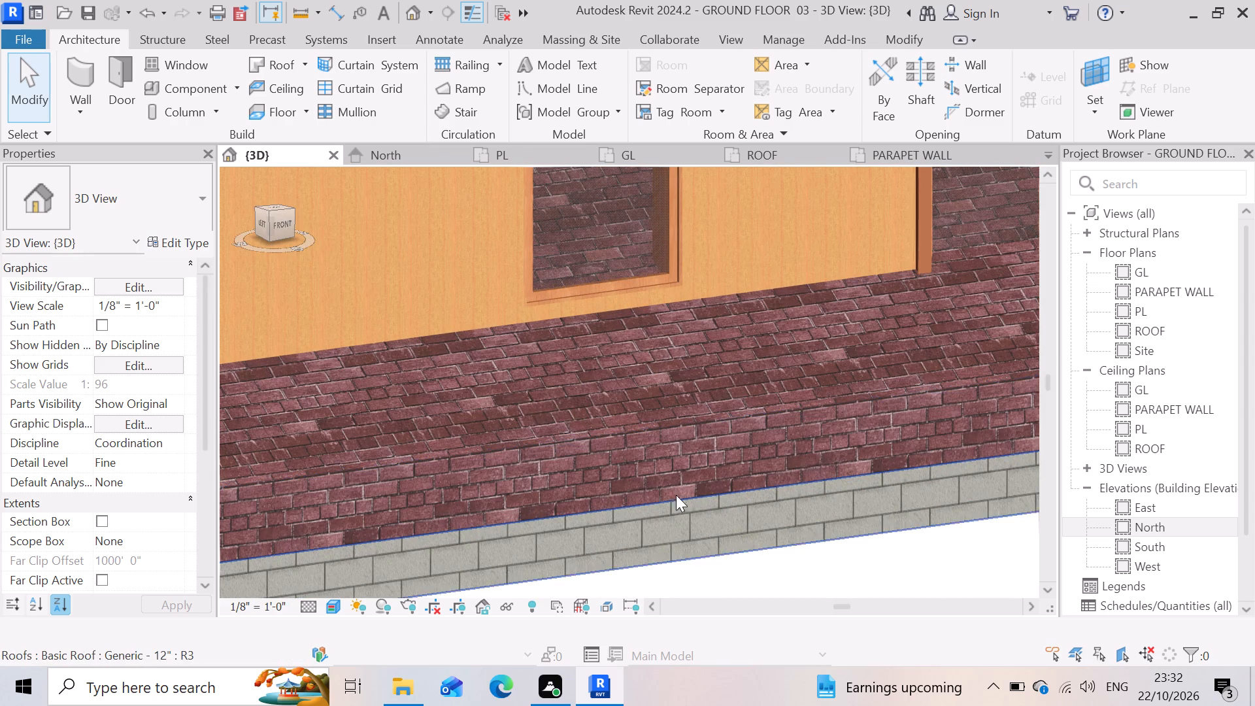
{"action": "scroll", "coordinate": [647, 437], "scroll_direction": "down", "scroll_amount": 15}
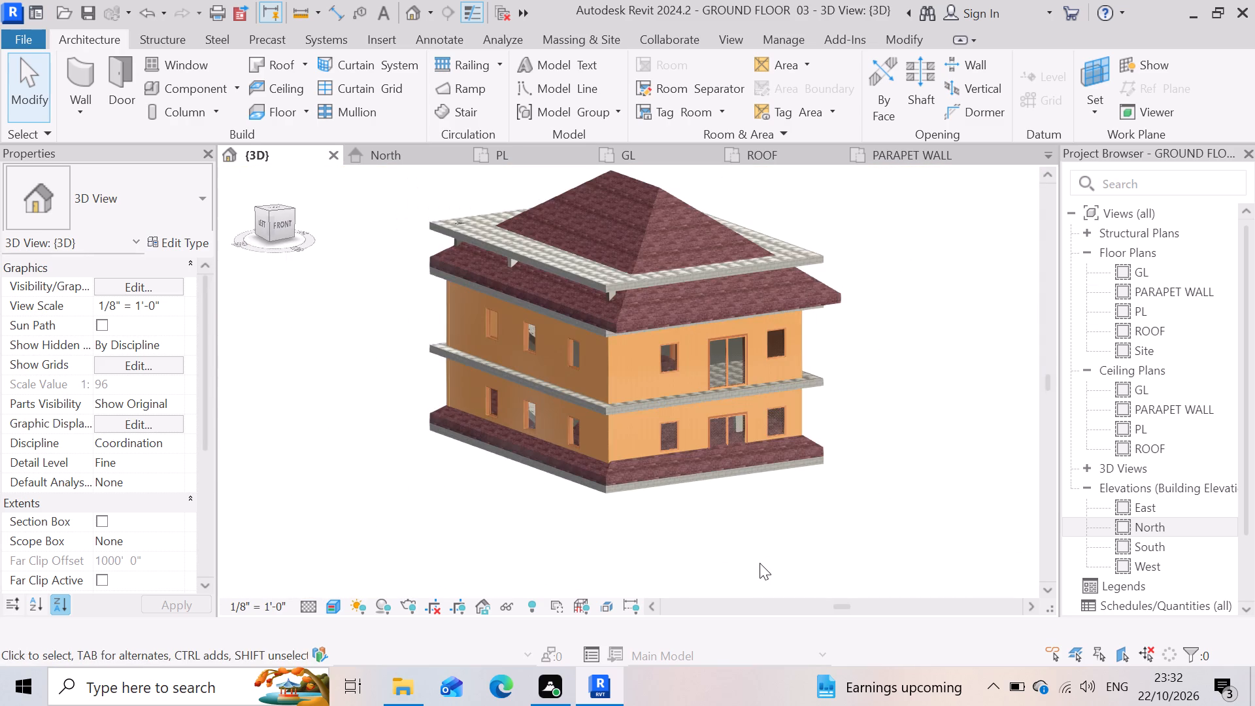
{"action": "scroll", "coordinate": [760, 563], "scroll_direction": "down", "scroll_amount": 3}
Examine the parapet slab corner with its supporting post, and the upper-storey walls, windows and floor band.
{"action": "scroll", "coordinate": [661, 448], "scroll_direction": "up", "scroll_amount": 4}
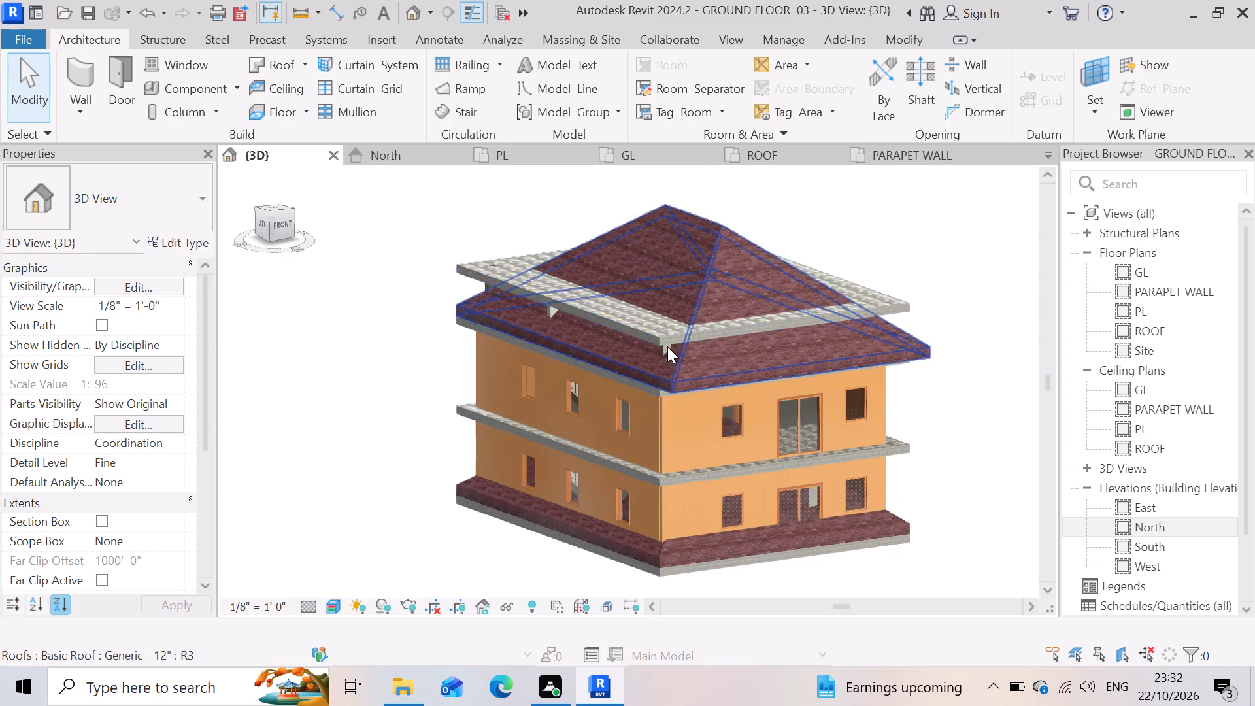
{"action": "scroll", "coordinate": [667, 346], "scroll_direction": "up", "scroll_amount": 16}
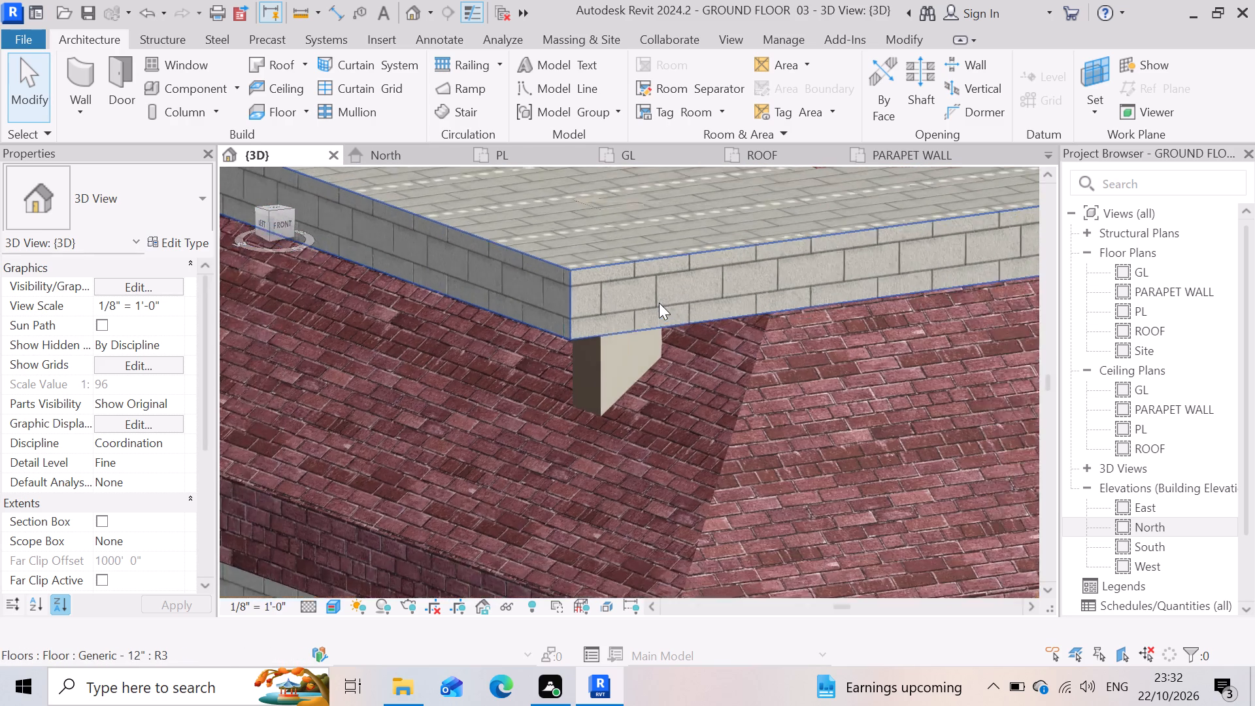
{"action": "scroll", "coordinate": [658, 305], "scroll_direction": "up", "scroll_amount": 3}
{"action": "scroll", "coordinate": [654, 310], "scroll_direction": "down", "scroll_amount": 10}
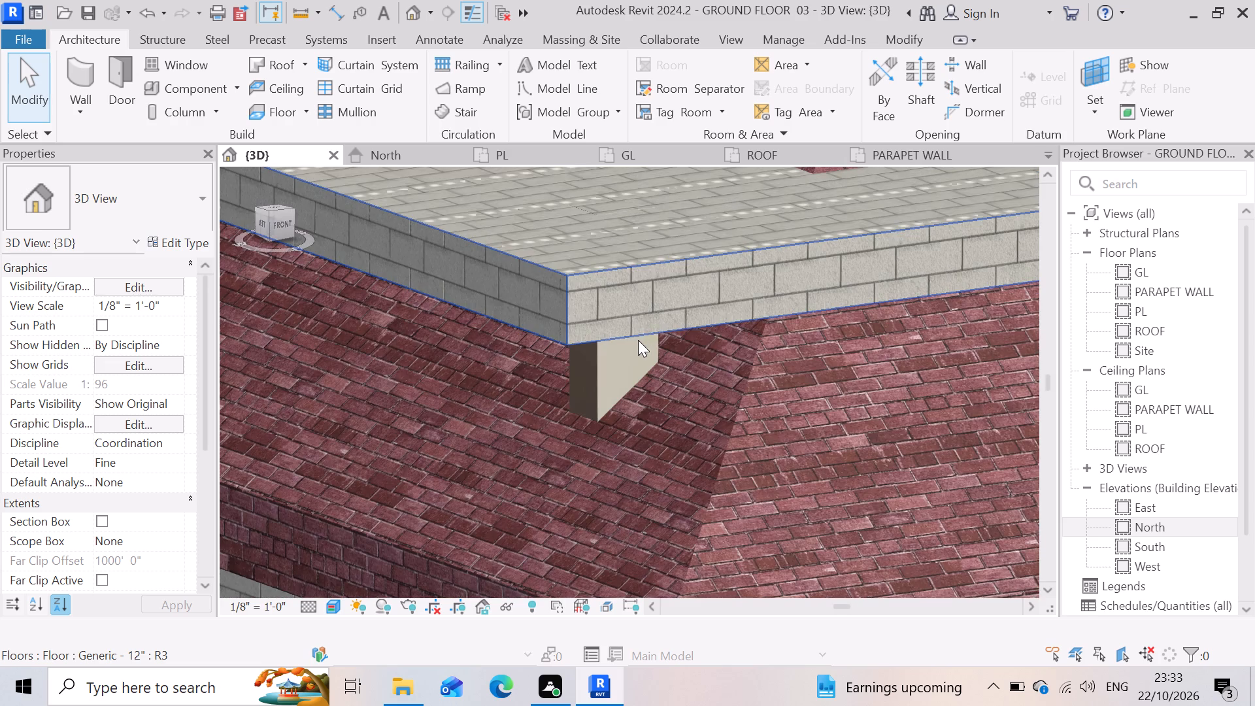
{"action": "scroll", "coordinate": [632, 348], "scroll_direction": "down", "scroll_amount": 10}
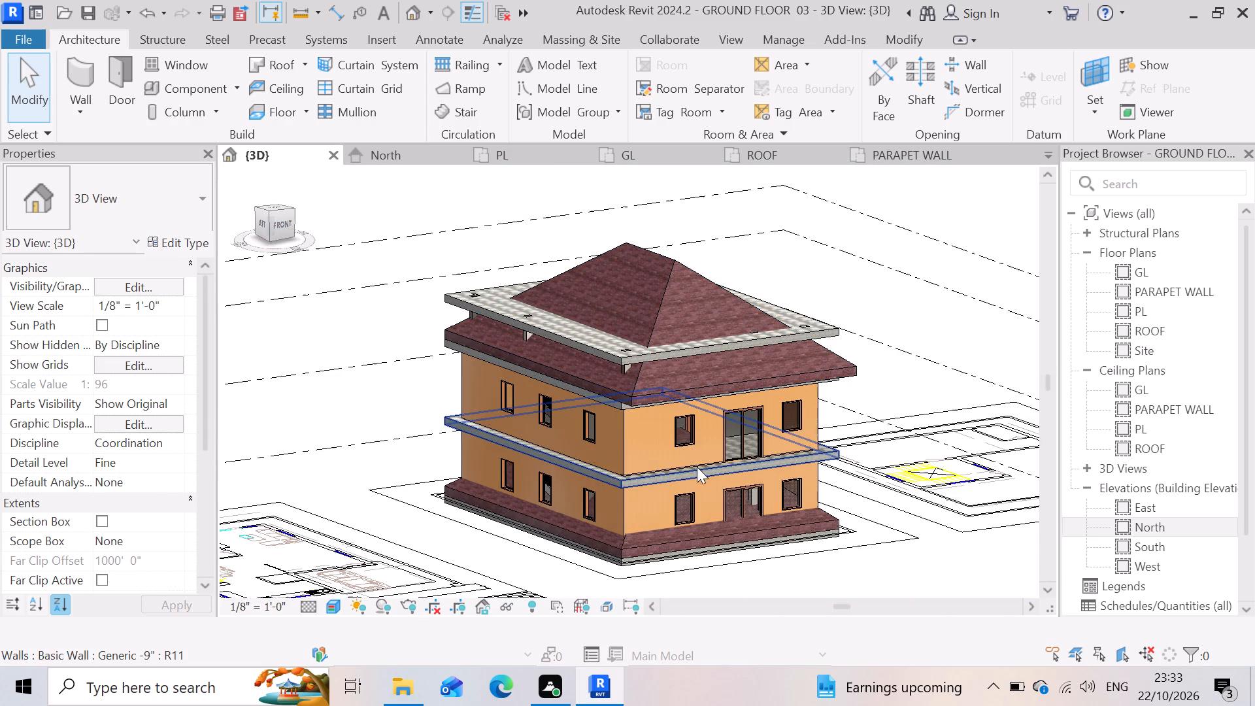
{"action": "scroll", "coordinate": [666, 457], "scroll_direction": "up", "scroll_amount": 7}
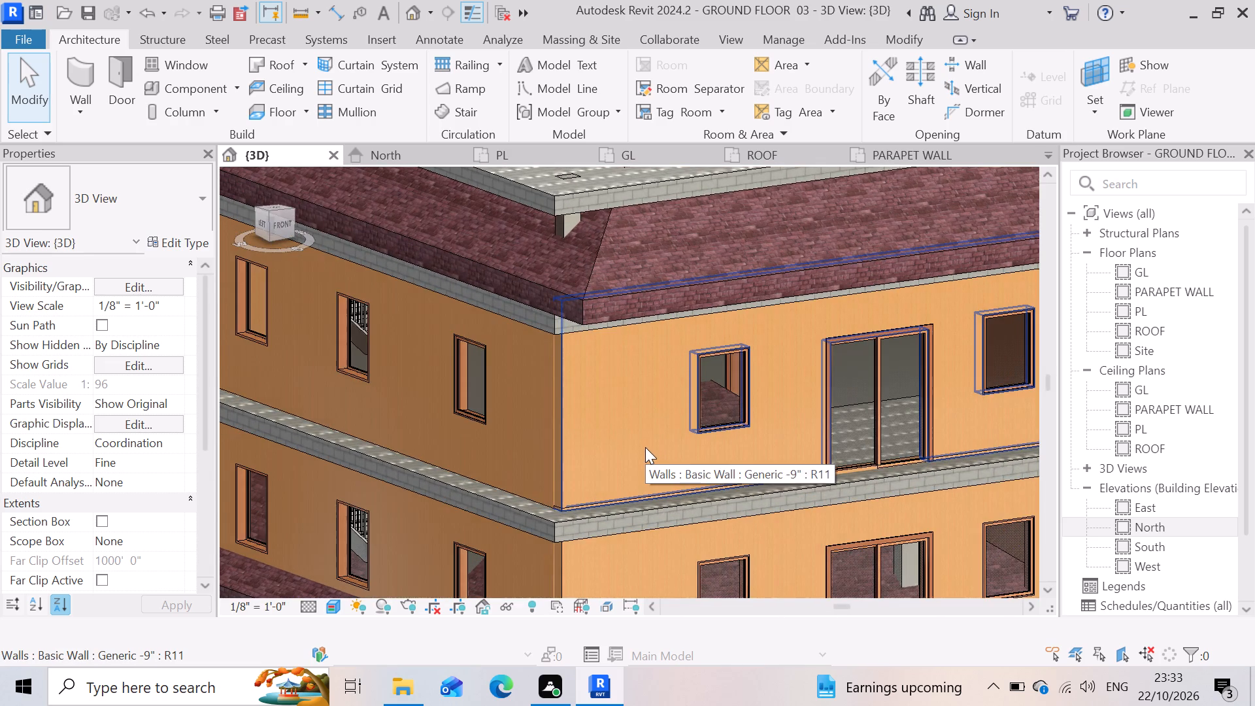
{"action": "scroll", "coordinate": [645, 447], "scroll_direction": "down", "scroll_amount": 8}
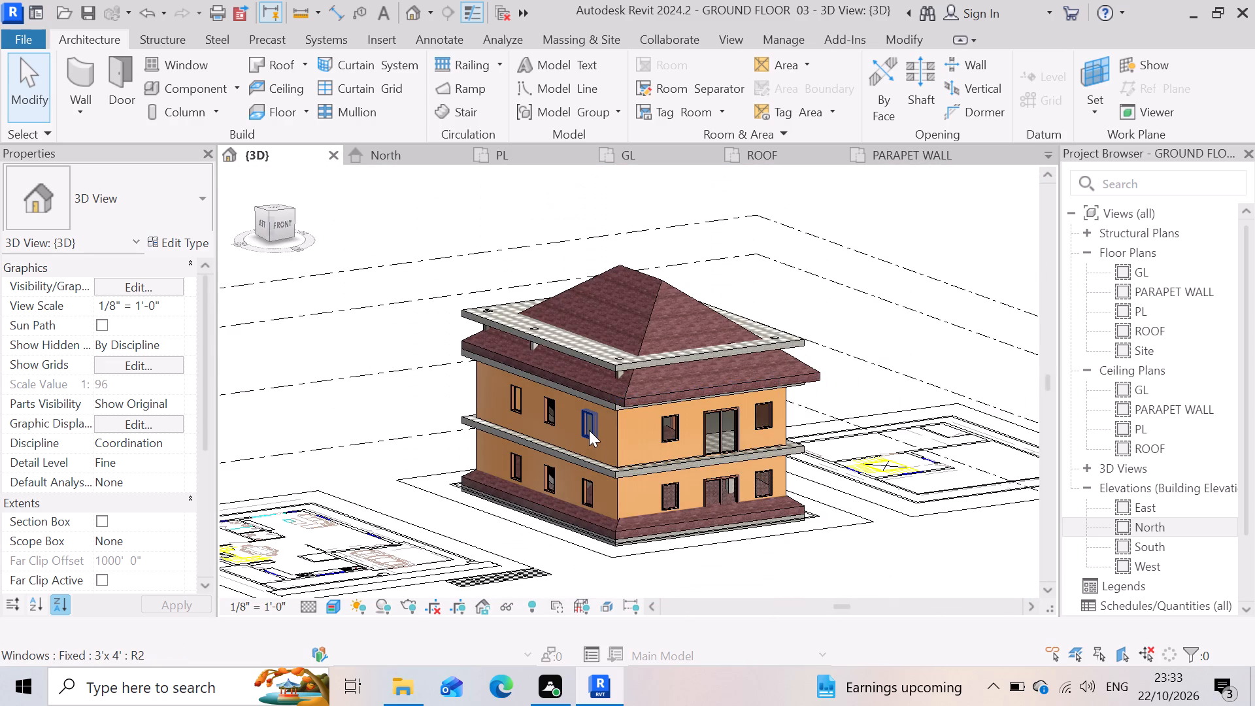
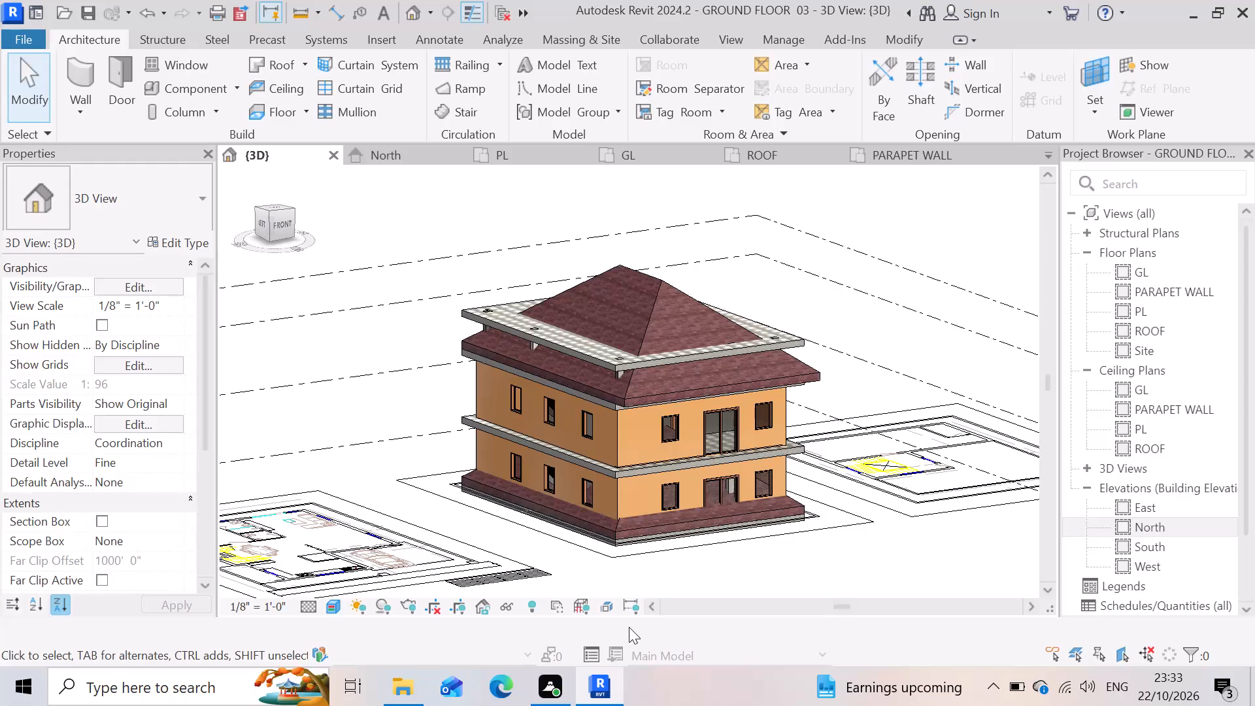
Examine the texture on the floor slab band between the two storeys, including its projecting corner beside the sliding door.
{"action": "scroll", "coordinate": [643, 517], "scroll_direction": "up", "scroll_amount": 4}
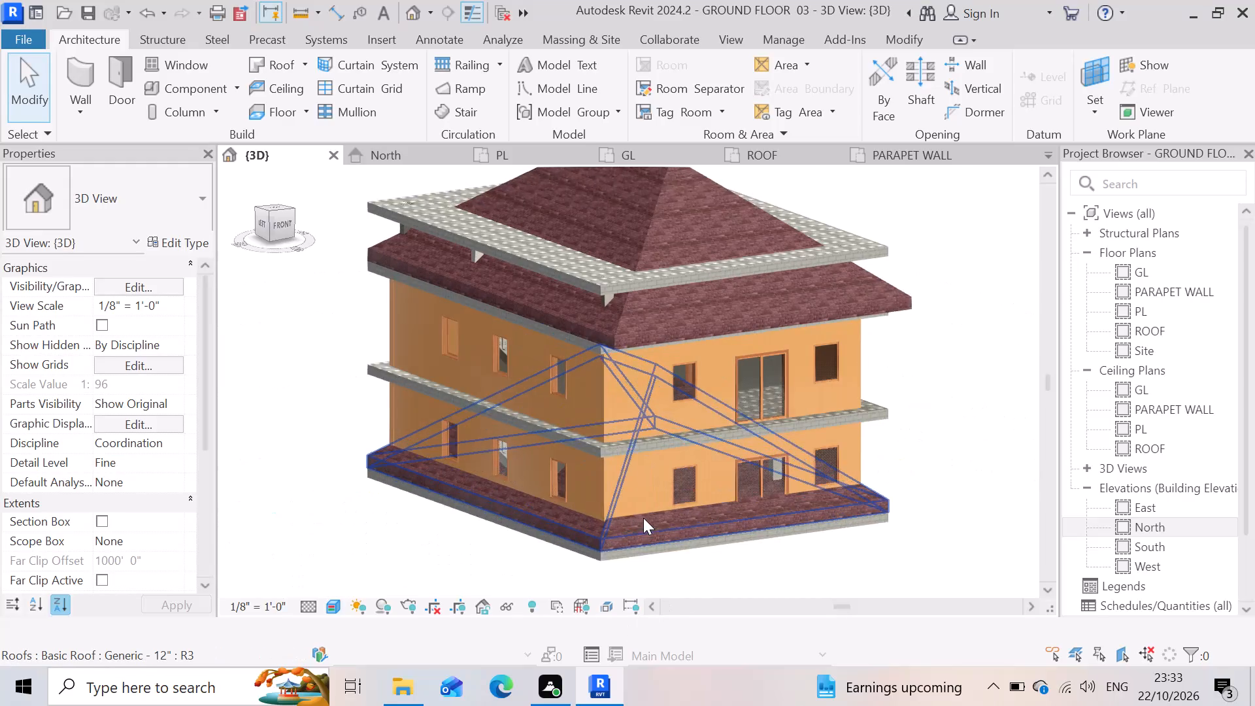
{"action": "scroll", "coordinate": [616, 450], "scroll_direction": "up", "scroll_amount": 5}
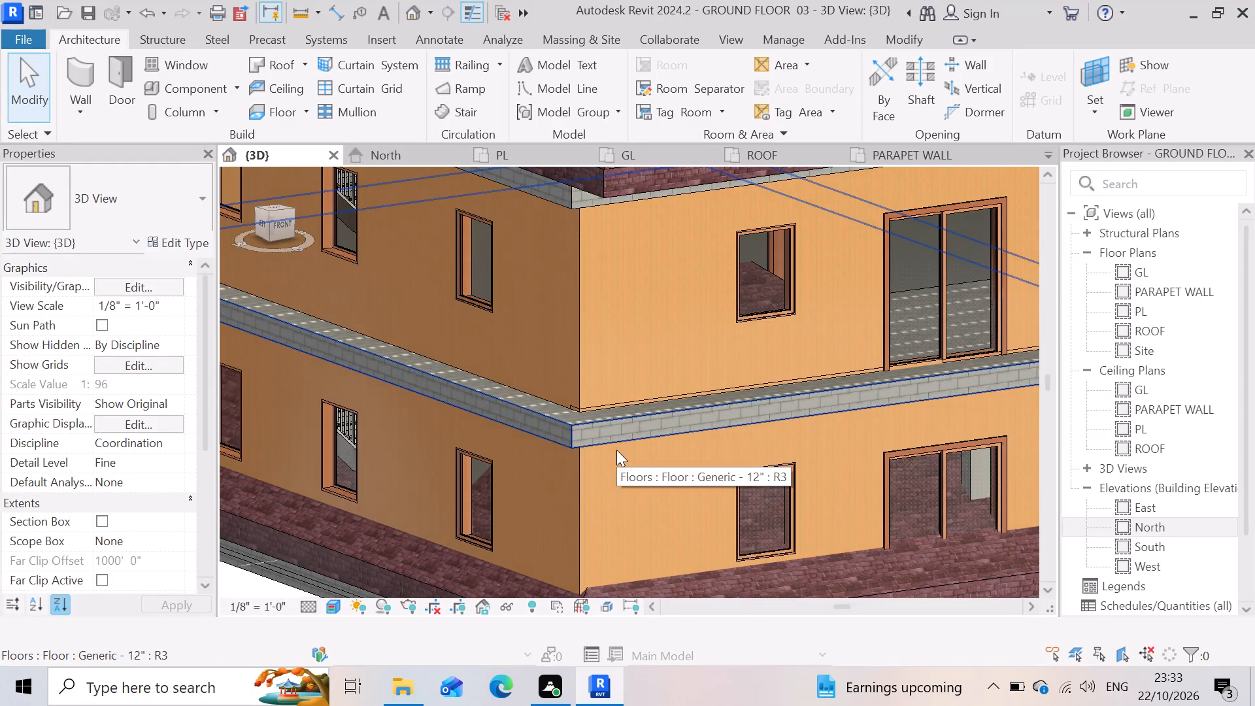
{"action": "scroll", "coordinate": [616, 450], "scroll_direction": "down", "scroll_amount": 7}
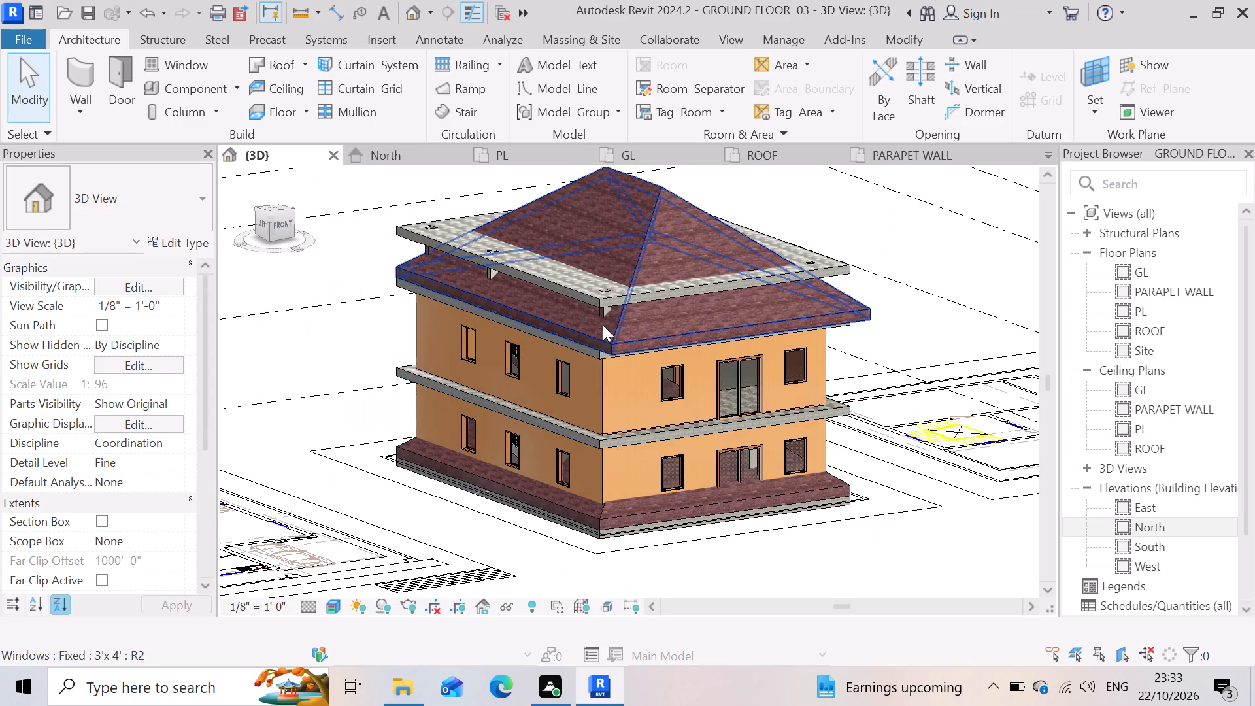
{"action": "scroll", "coordinate": [862, 377], "scroll_direction": "up", "scroll_amount": 7}
{"action": "scroll", "coordinate": [822, 442], "scroll_direction": "up", "scroll_amount": 4}
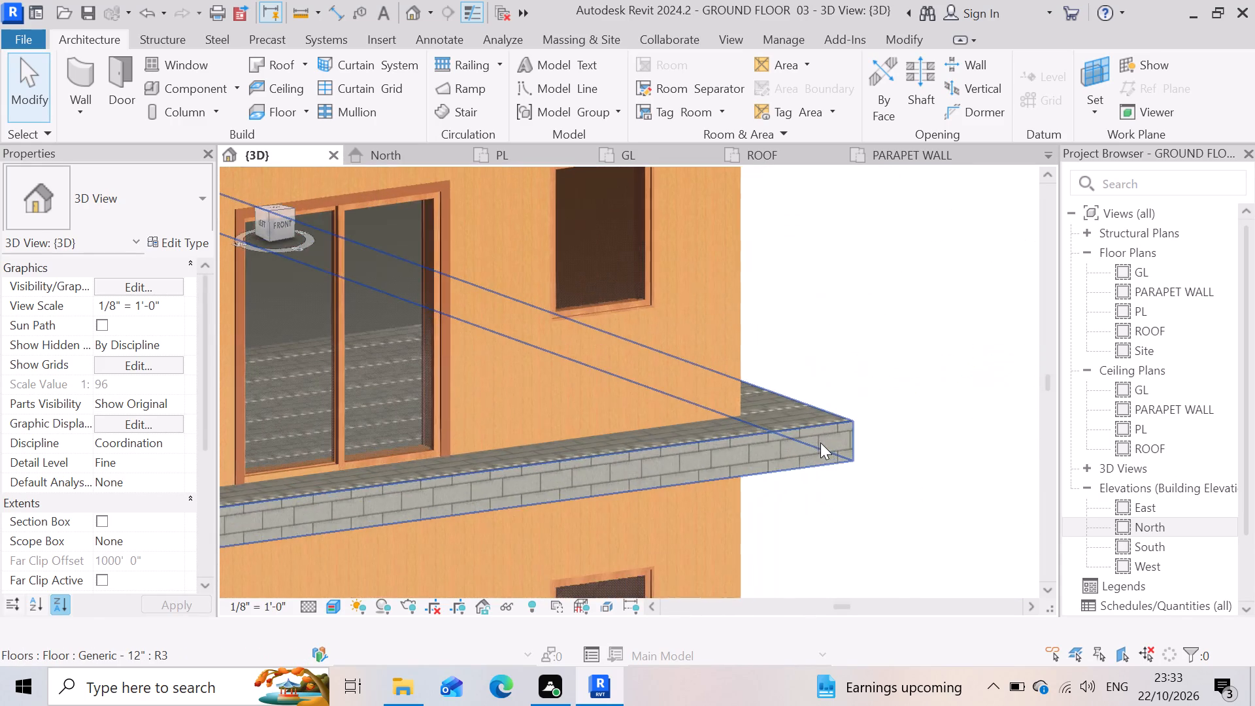
{"action": "scroll", "coordinate": [817, 447], "scroll_direction": "up", "scroll_amount": 12}
{"action": "scroll", "coordinate": [763, 393], "scroll_direction": "down", "scroll_amount": 6}
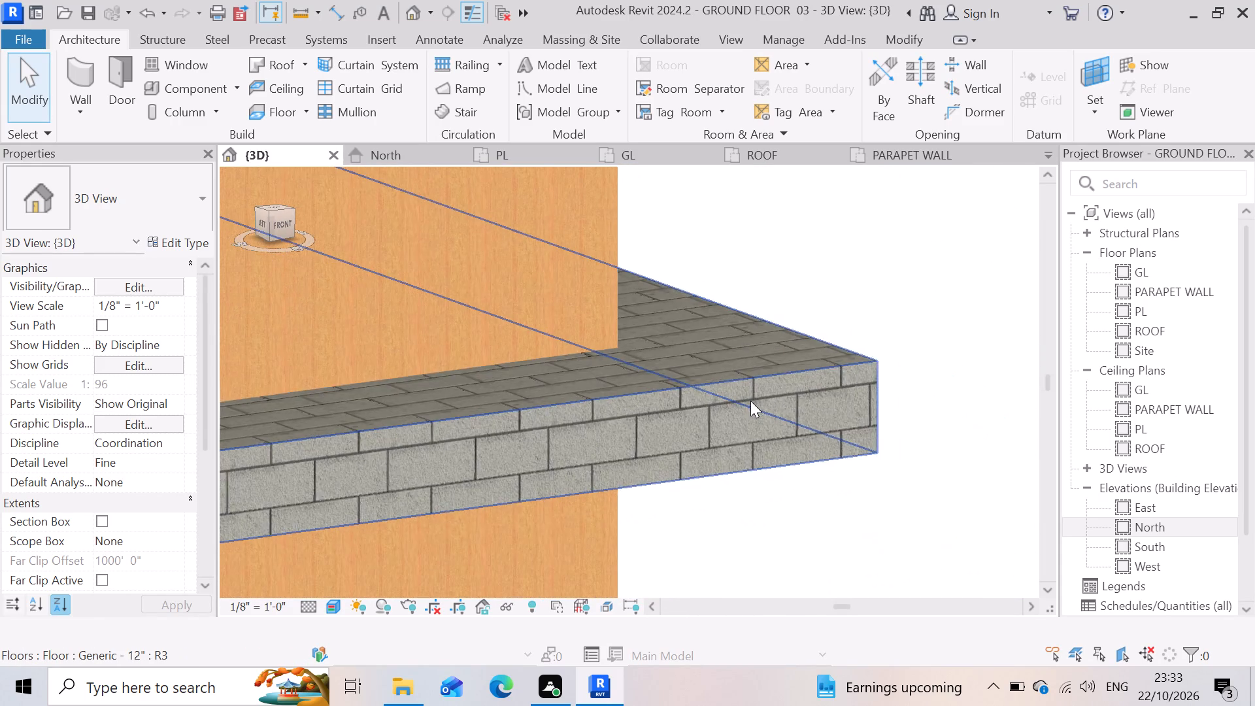
{"action": "scroll", "coordinate": [750, 401], "scroll_direction": "down", "scroll_amount": 13}
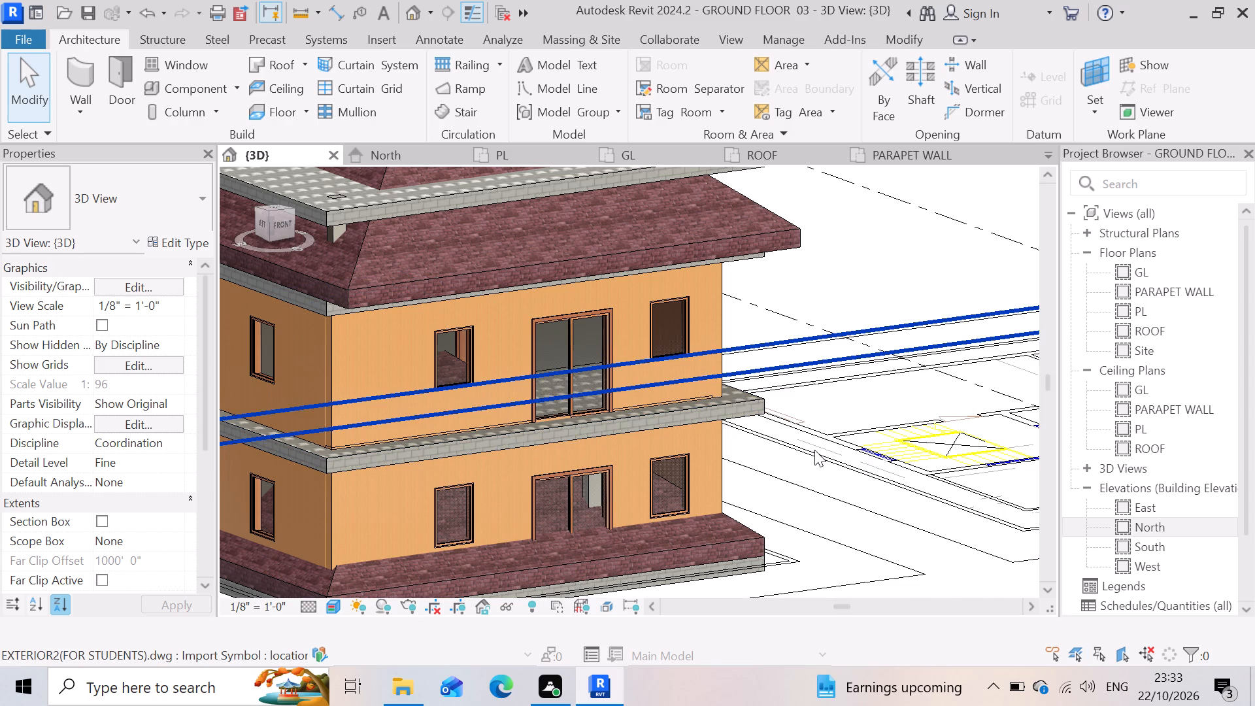
{"action": "scroll", "coordinate": [814, 450], "scroll_direction": "down", "scroll_amount": 4}
Examine the wood-textured walls, windows and double sliding doors on both storeys of the building's visible sides.
{"action": "scroll", "coordinate": [577, 376], "scroll_direction": "up", "scroll_amount": 4}
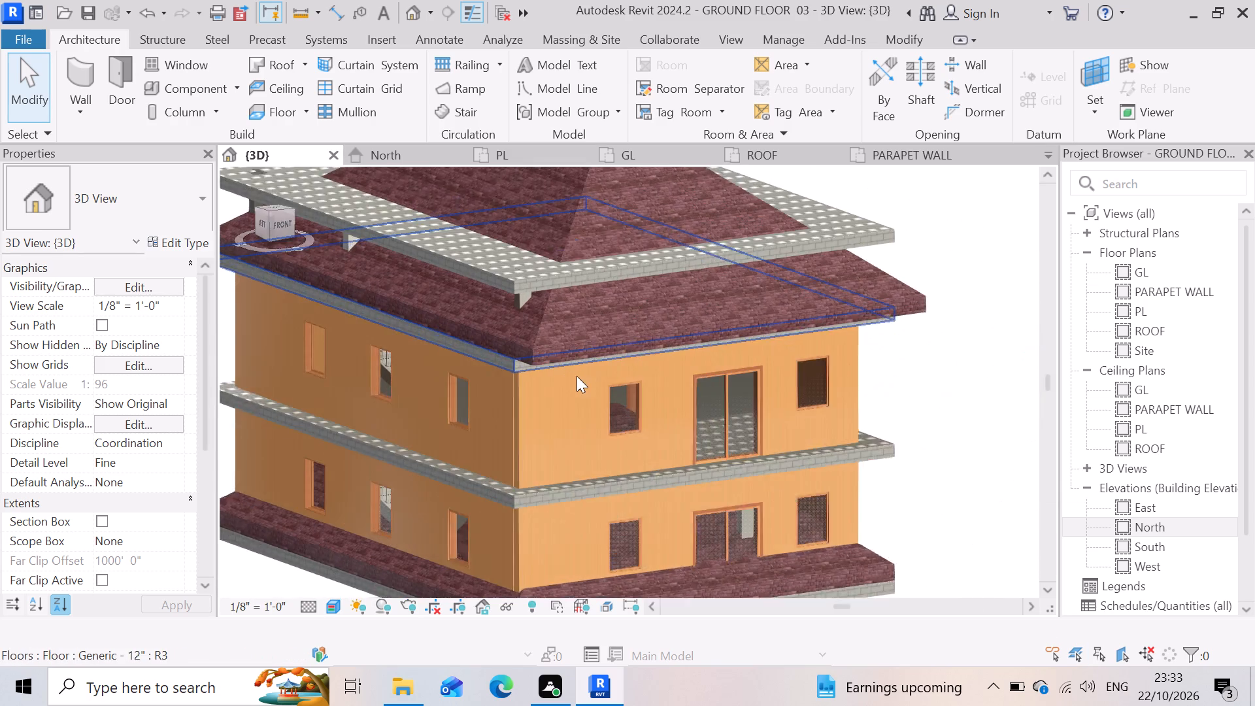
{"action": "scroll", "coordinate": [624, 430], "scroll_direction": "down", "scroll_amount": 4}
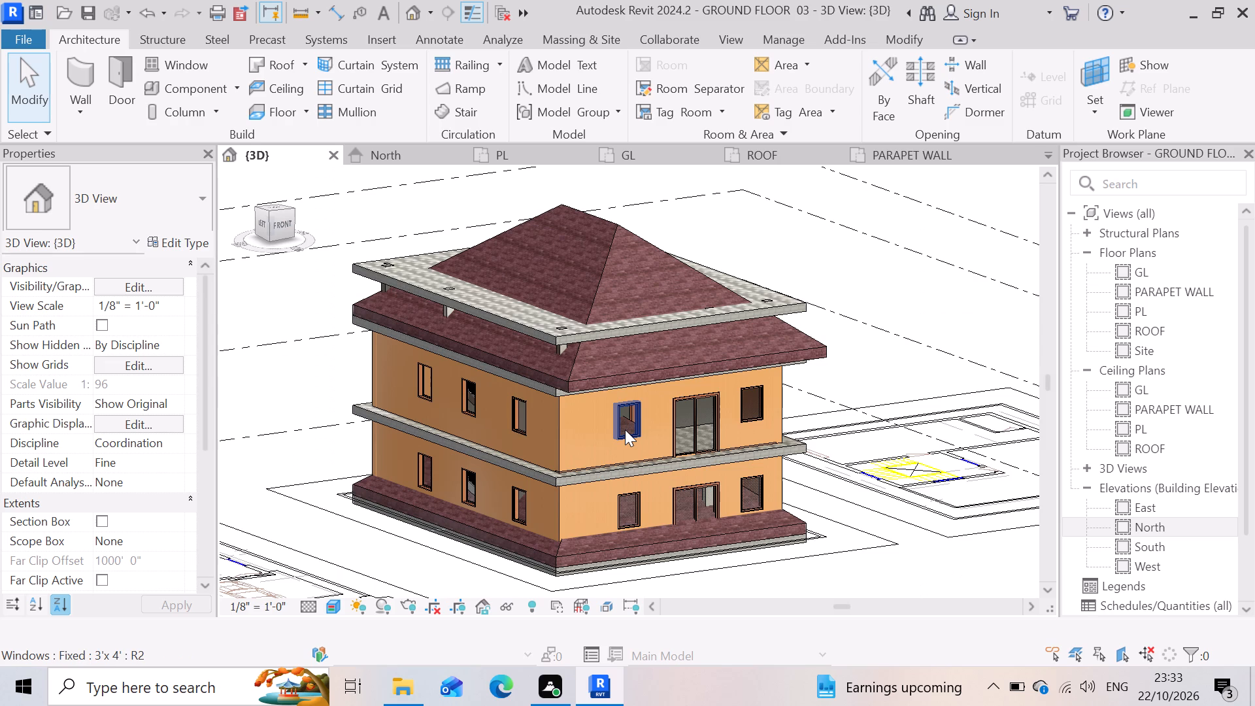
{"action": "scroll", "coordinate": [668, 455], "scroll_direction": "up", "scroll_amount": 3}
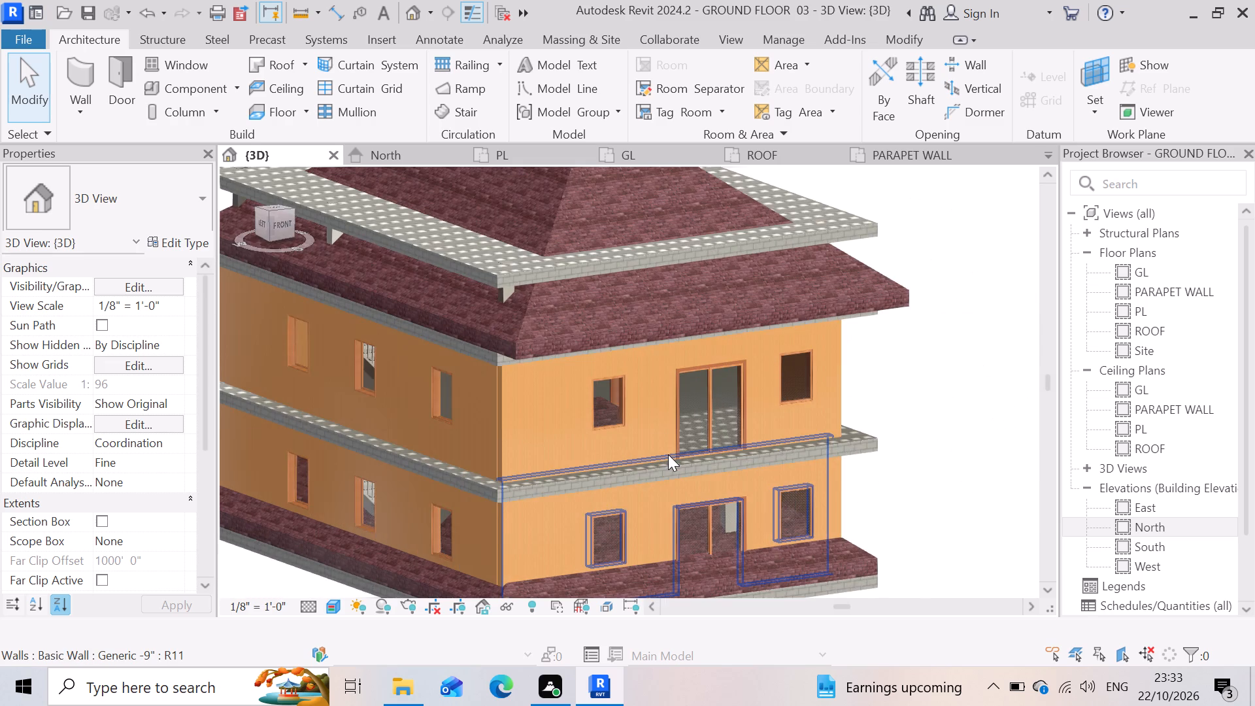
{"action": "scroll", "coordinate": [745, 424], "scroll_direction": "up", "scroll_amount": 3}
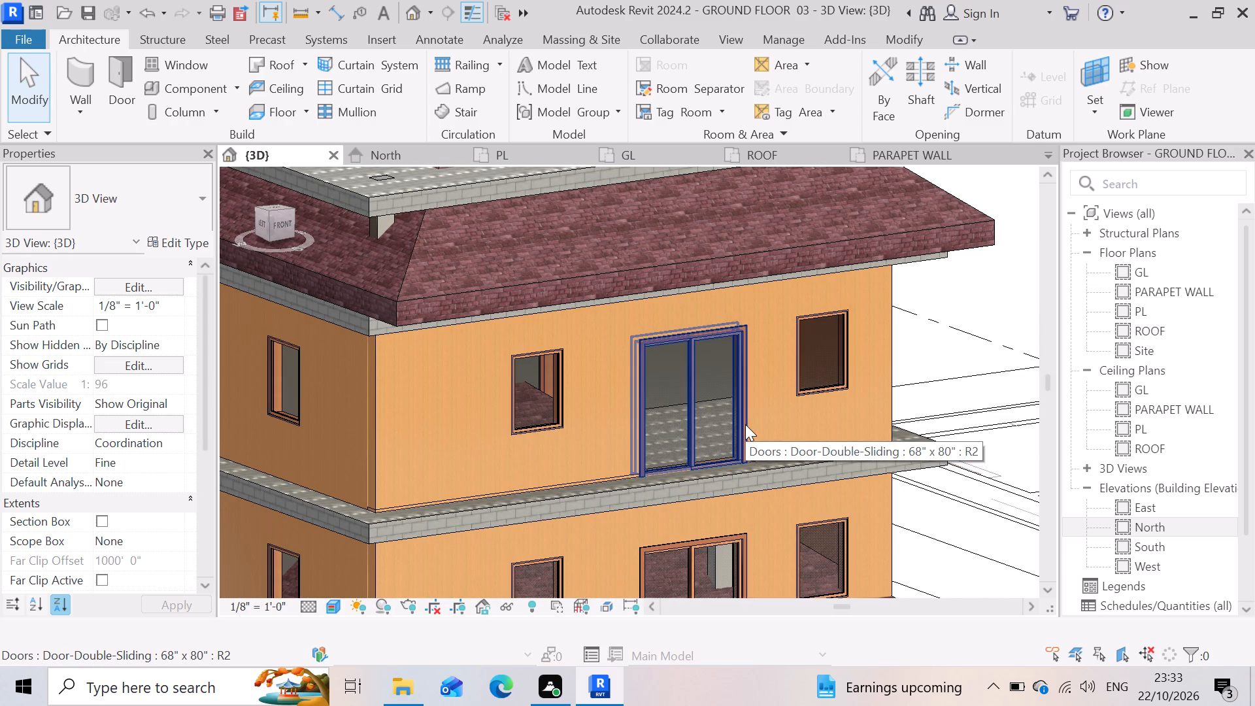
{"action": "scroll", "coordinate": [745, 424], "scroll_direction": "down", "scroll_amount": 2}
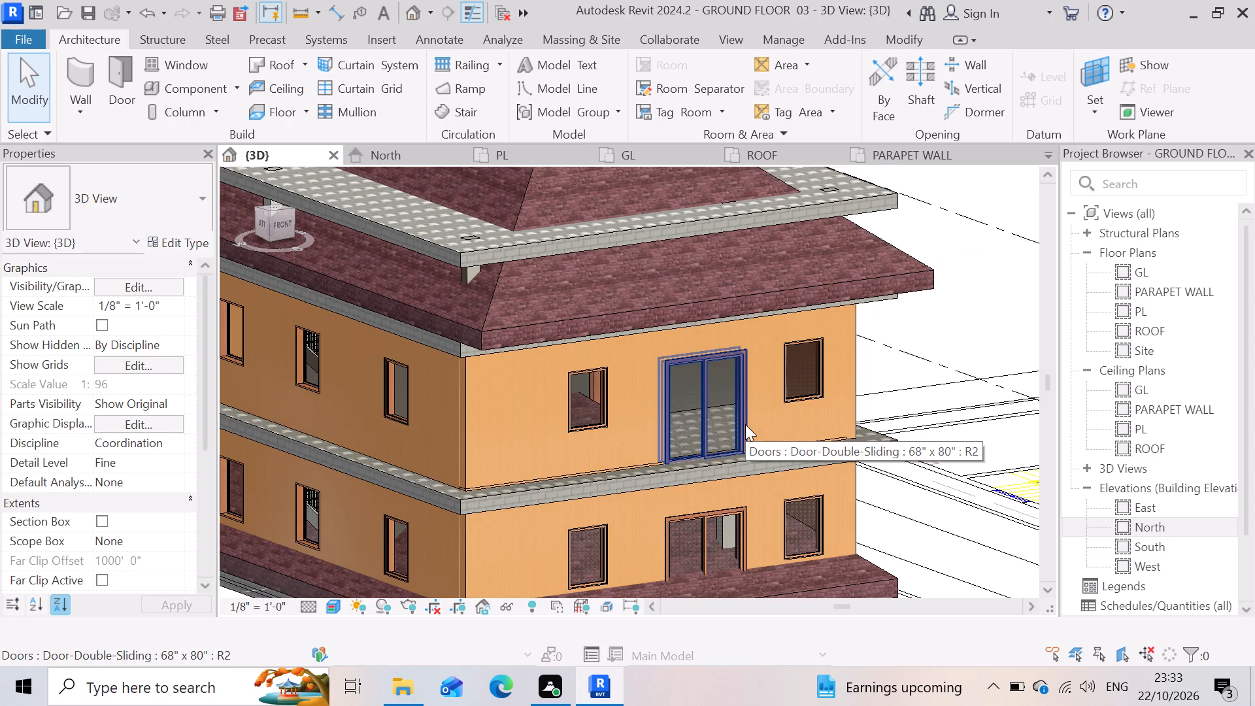
{"action": "scroll", "coordinate": [746, 424], "scroll_direction": "down", "scroll_amount": 4}
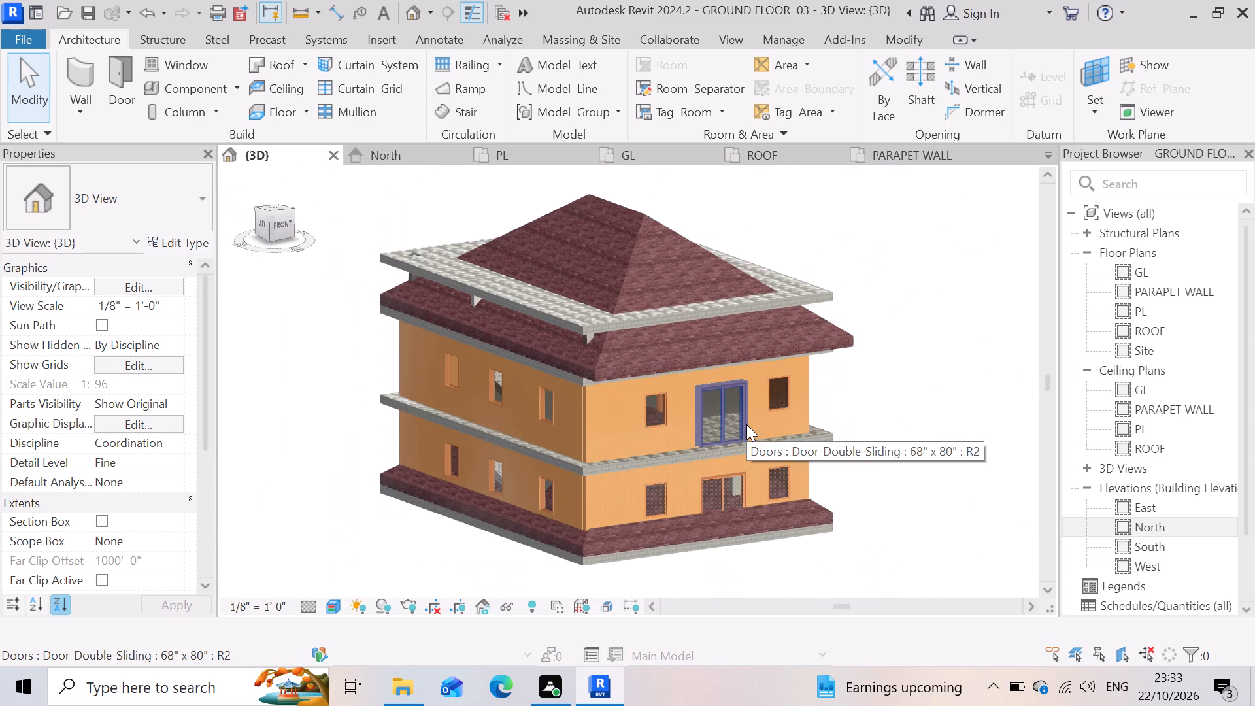
{"action": "scroll", "coordinate": [733, 456], "scroll_direction": "up", "scroll_amount": 3}
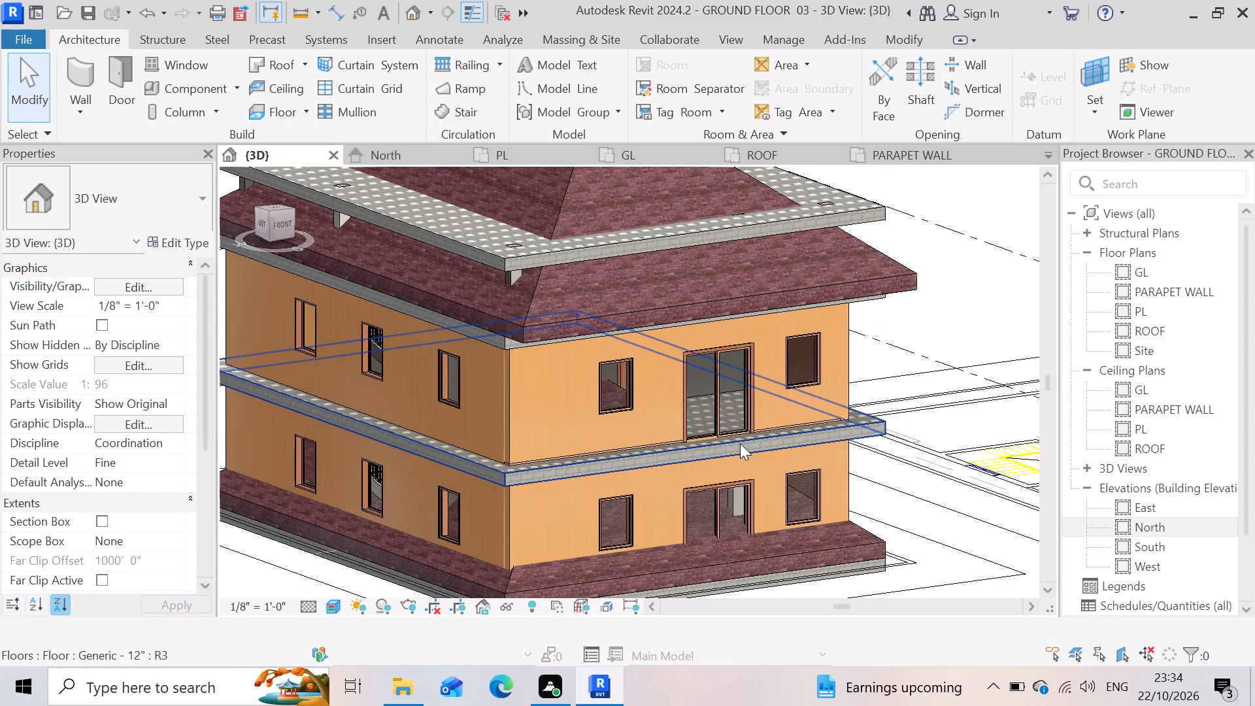
{"action": "scroll", "coordinate": [740, 443], "scroll_direction": "down", "scroll_amount": 3}
{"action": "scroll", "coordinate": [624, 366], "scroll_direction": "down", "scroll_amount": 1}
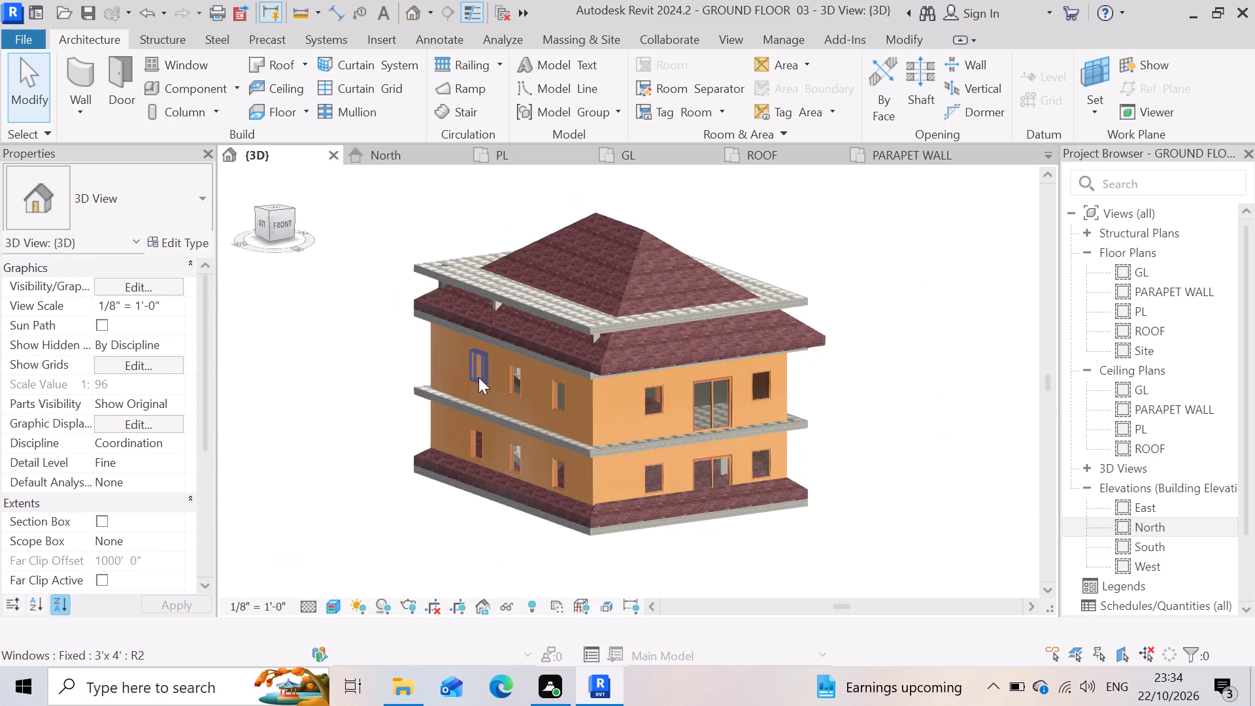
{"action": "scroll", "coordinate": [416, 322], "scroll_direction": "up", "scroll_amount": 3}
{"action": "scroll", "coordinate": [740, 498], "scroll_direction": "up", "scroll_amount": 2}
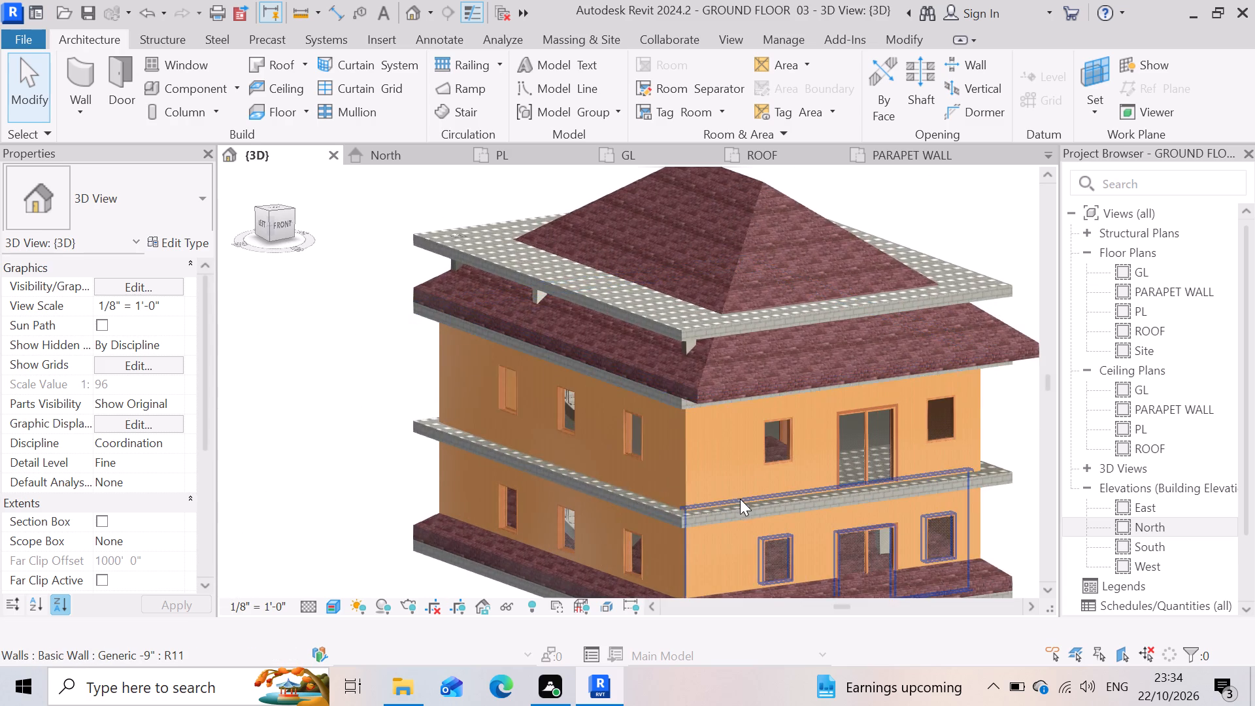
{"action": "scroll", "coordinate": [740, 499], "scroll_direction": "up", "scroll_amount": 2}
{"action": "scroll", "coordinate": [459, 415], "scroll_direction": "down", "scroll_amount": 3}
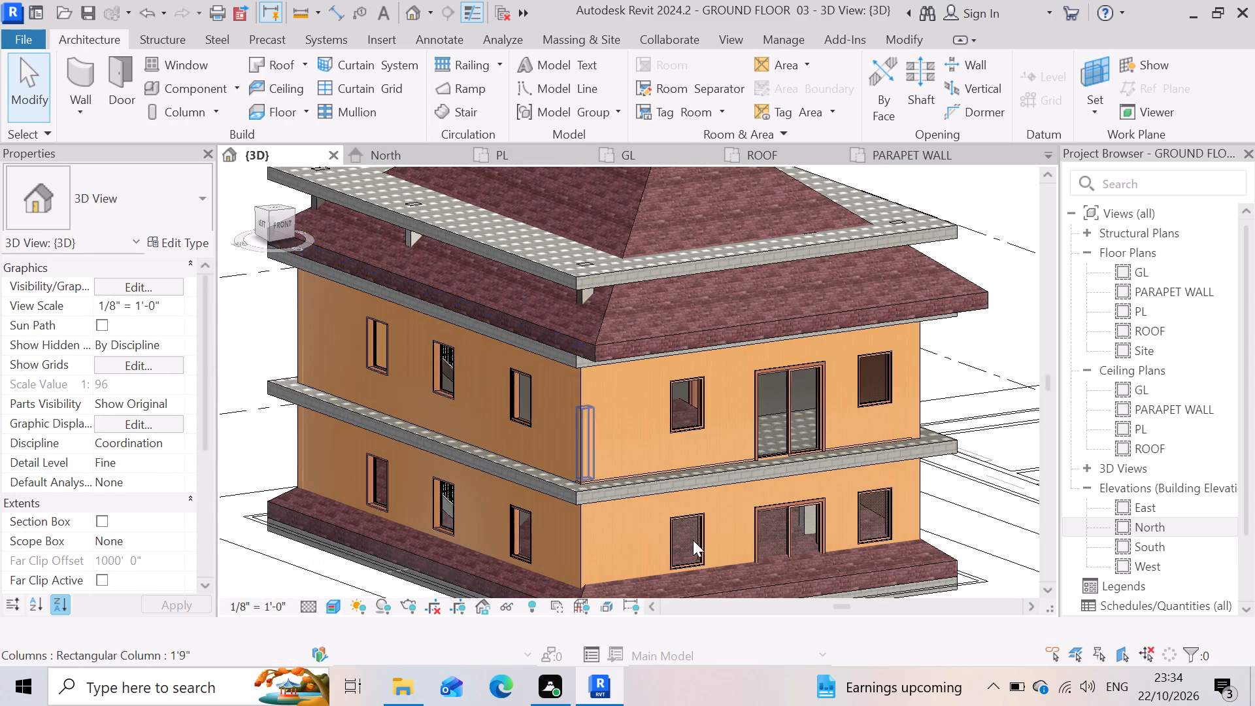
{"action": "scroll", "coordinate": [835, 331], "scroll_direction": "up", "scroll_amount": 2}
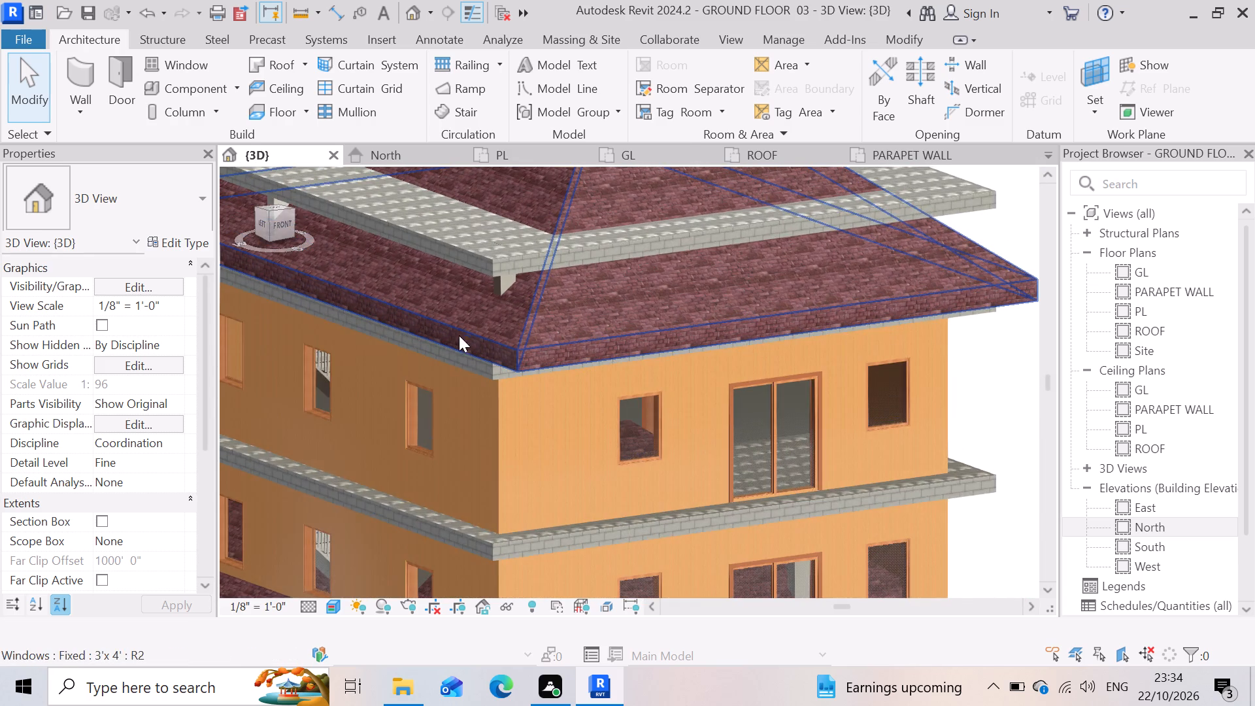
{"action": "scroll", "coordinate": [609, 451], "scroll_direction": "down", "scroll_amount": 4}
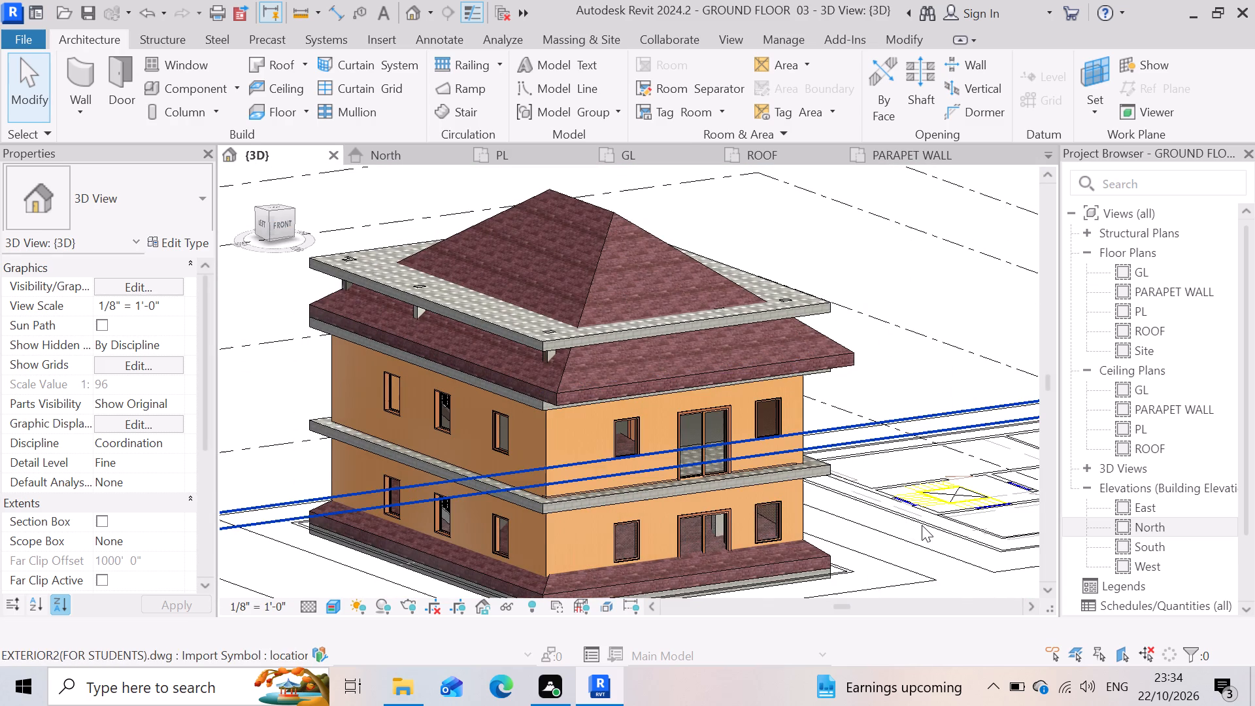
Examine the parapet-level slab's edge and surface textures against the brick-textured hip roof, up close and within the whole building.
{"action": "scroll", "coordinate": [844, 401], "scroll_direction": "up", "scroll_amount": 3}
{"action": "scroll", "coordinate": [780, 263], "scroll_direction": "up", "scroll_amount": 1}
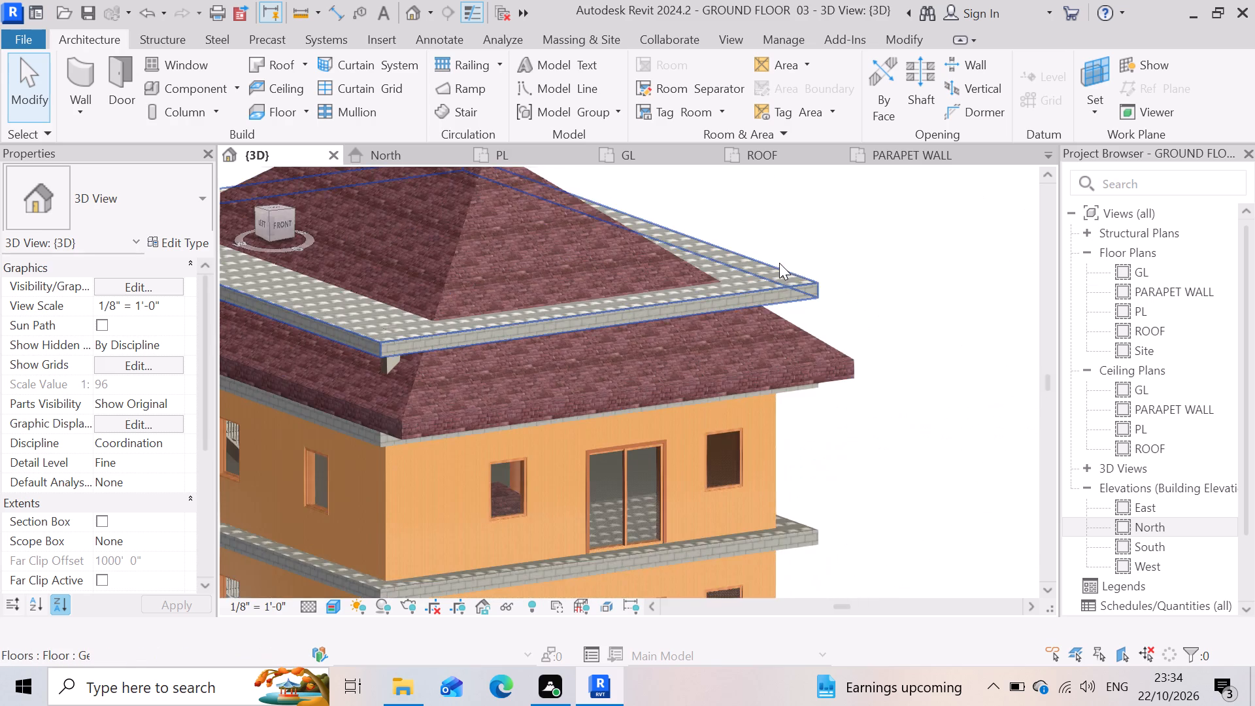
{"action": "scroll", "coordinate": [779, 263], "scroll_direction": "up", "scroll_amount": 6}
{"action": "scroll", "coordinate": [807, 320], "scroll_direction": "down", "scroll_amount": 4}
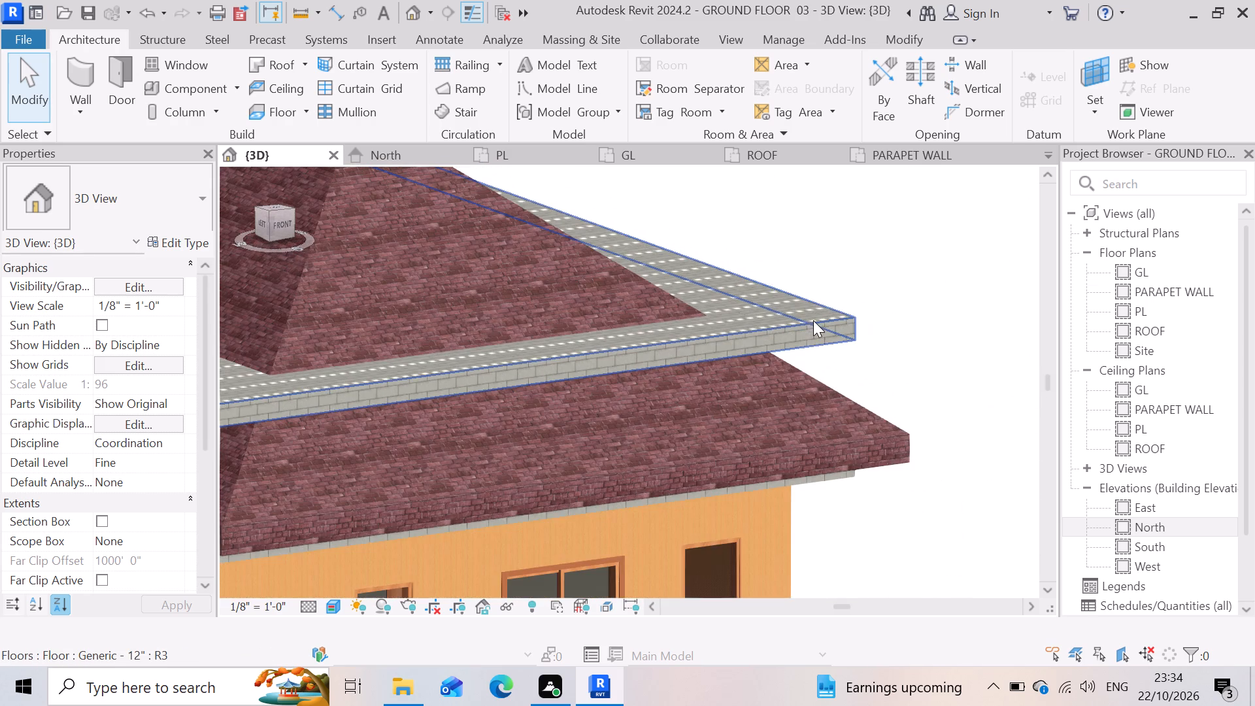
{"action": "scroll", "coordinate": [812, 326], "scroll_direction": "down", "scroll_amount": 4}
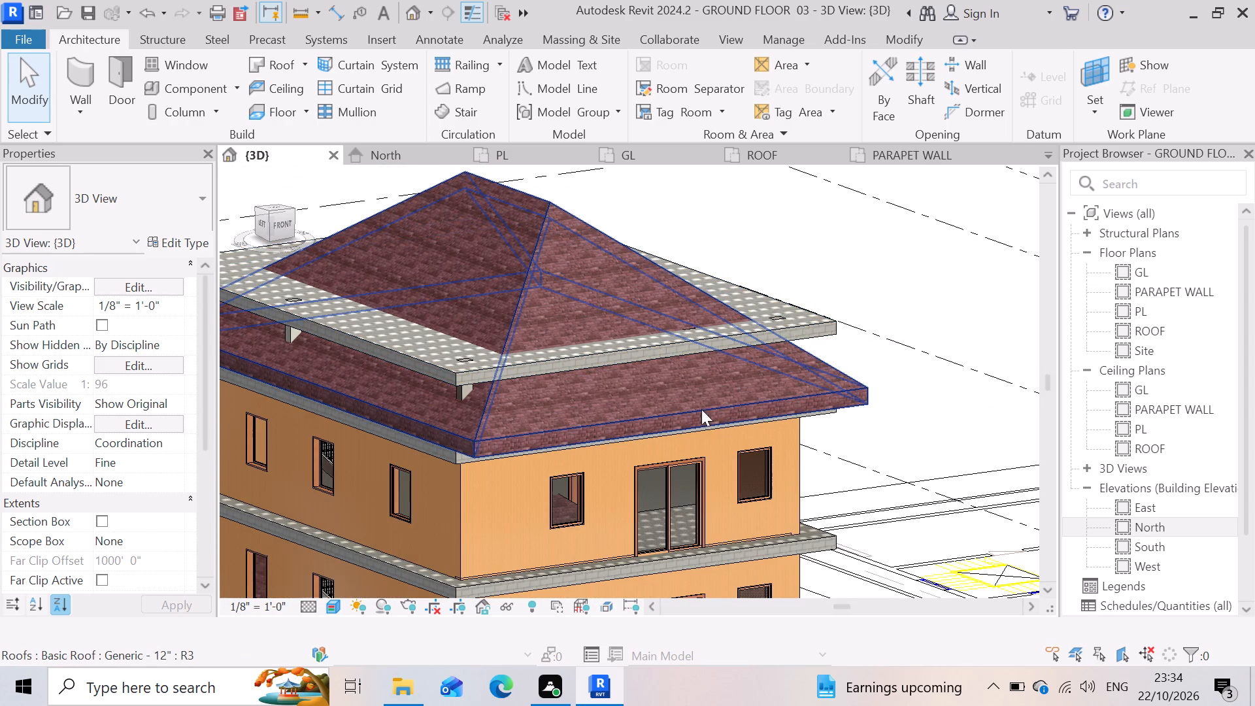
{"action": "scroll", "coordinate": [743, 405], "scroll_direction": "down", "scroll_amount": 4}
{"action": "scroll", "coordinate": [646, 385], "scroll_direction": "up", "scroll_amount": 8}
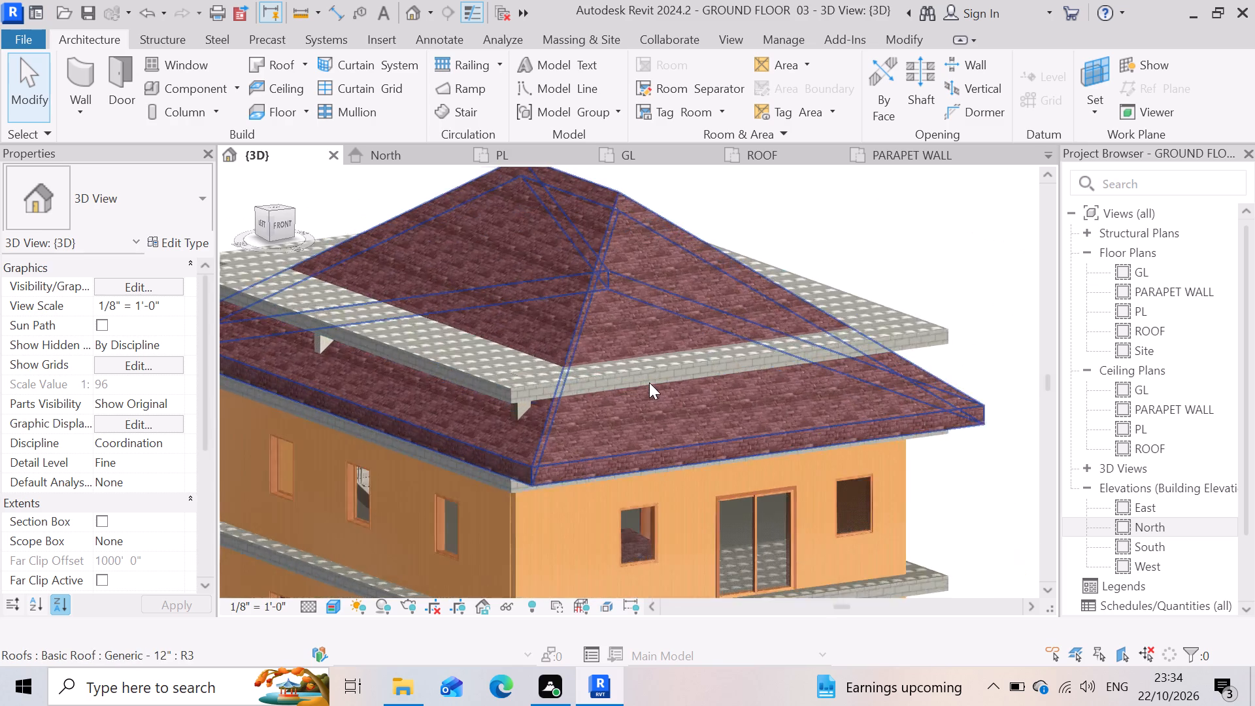
{"action": "scroll", "coordinate": [570, 354], "scroll_direction": "up", "scroll_amount": 11}
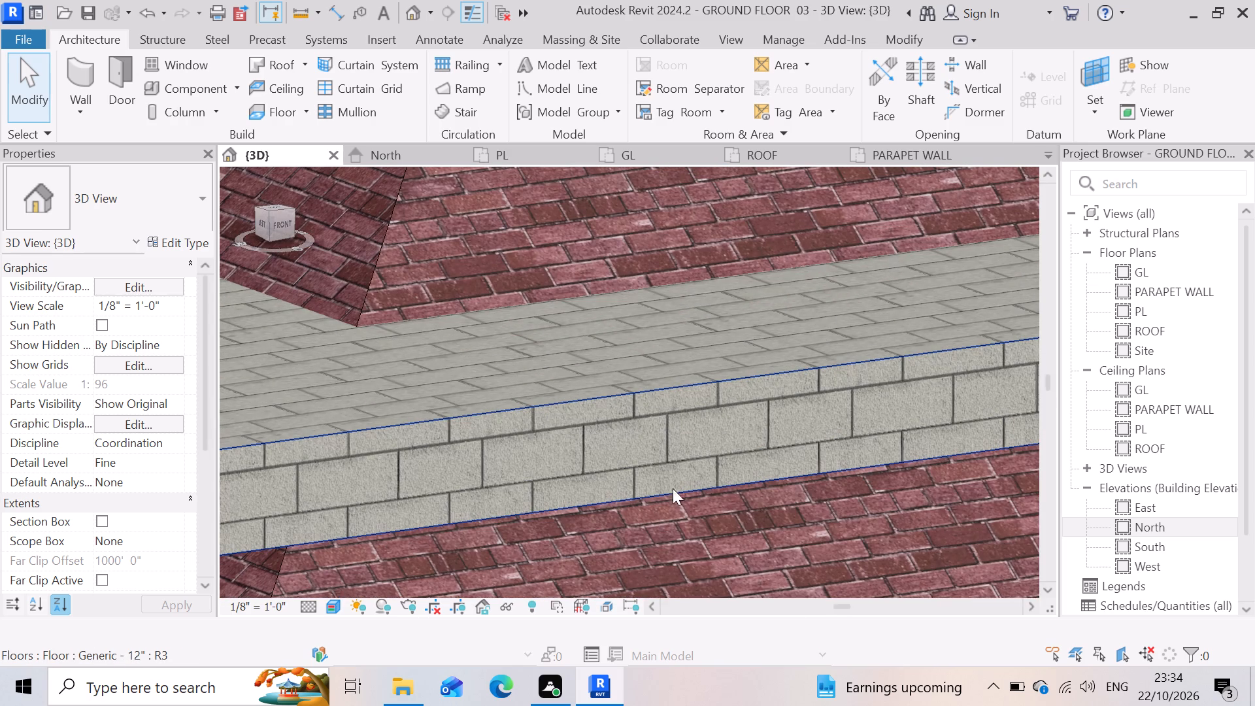
{"action": "scroll", "coordinate": [705, 423], "scroll_direction": "down", "scroll_amount": 13}
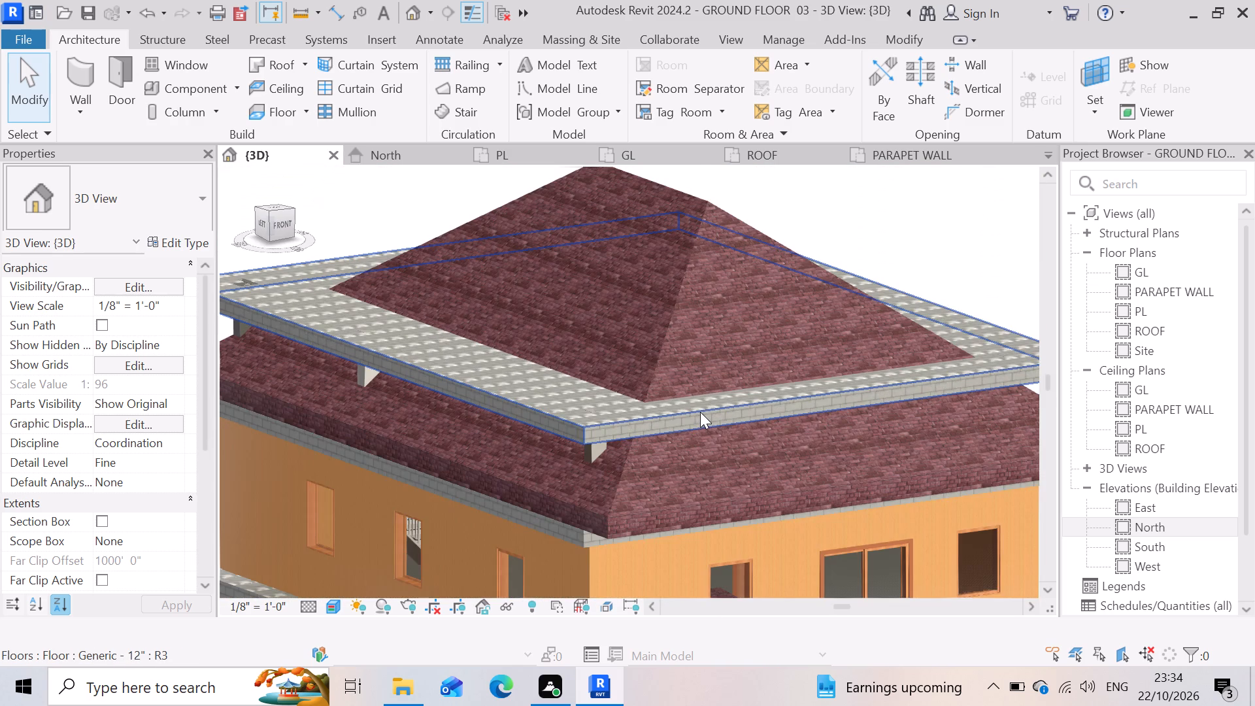
{"action": "scroll", "coordinate": [601, 356], "scroll_direction": "down", "scroll_amount": 6}
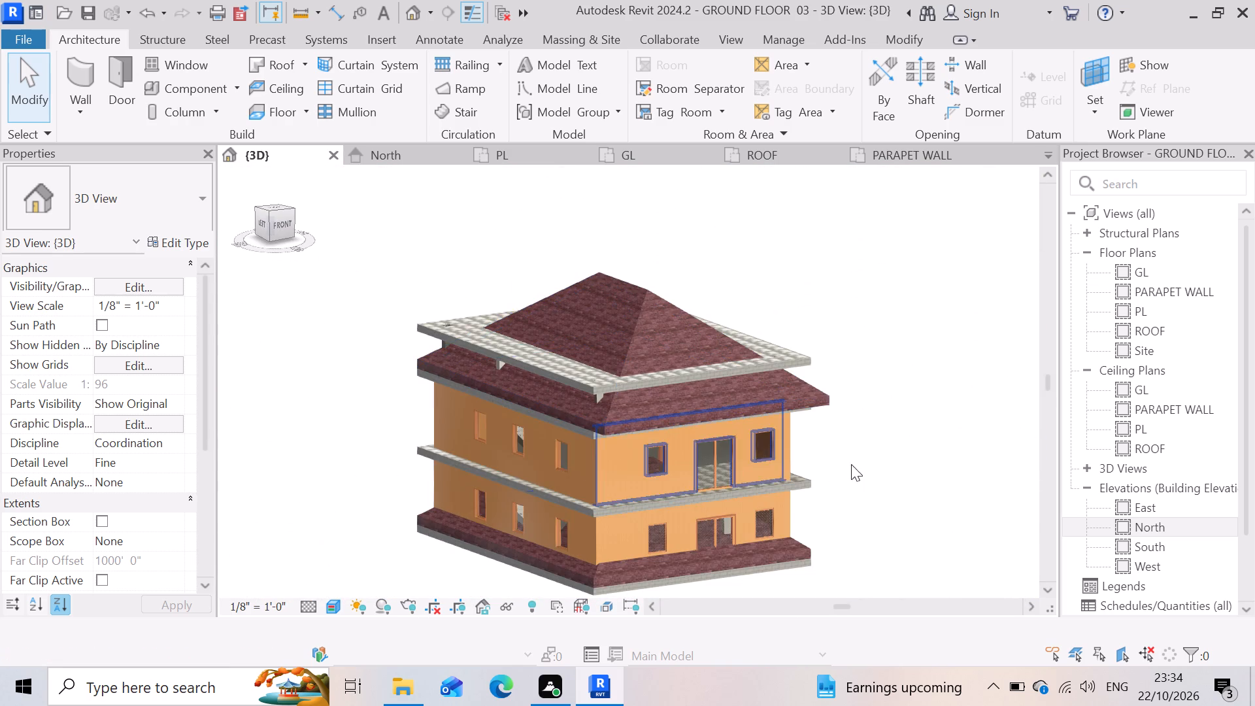
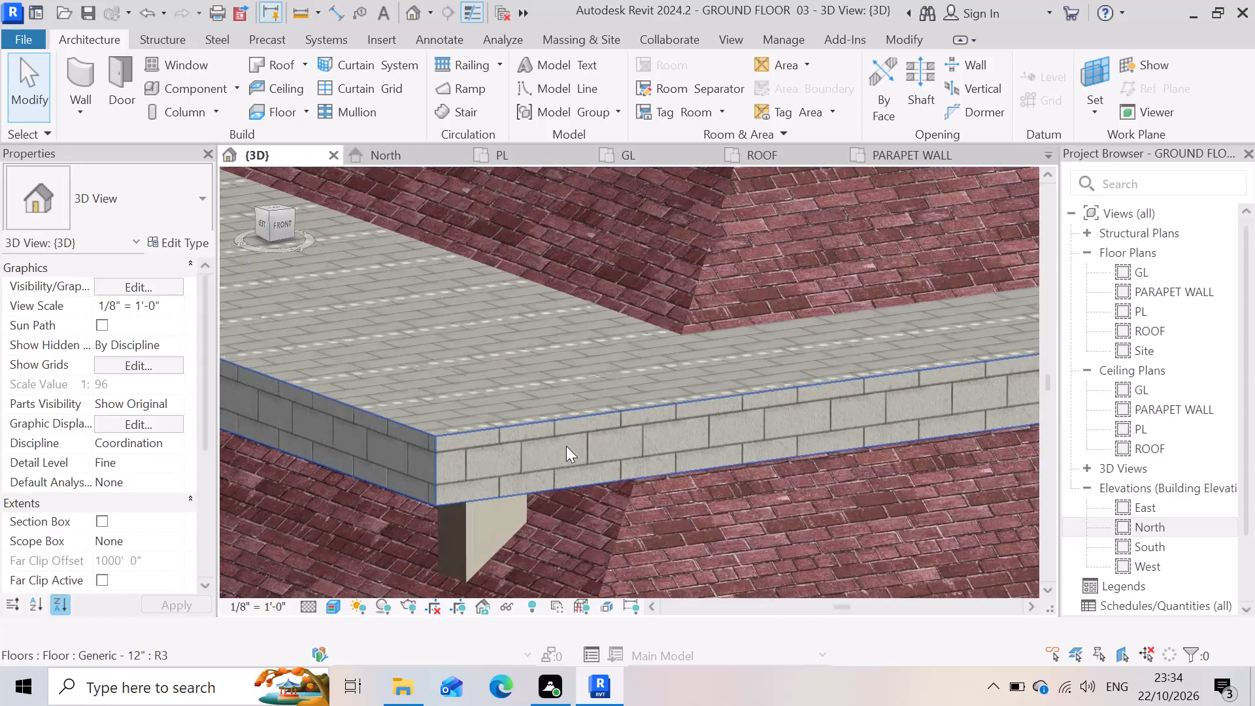
Examine the parapet-level slab's block-textured surface and edges, its corners, and the rectangular columns supporting it above the lower roof.
{"action": "scroll", "coordinate": [428, 506], "scroll_direction": "up", "scroll_amount": 5}
{"action": "scroll", "coordinate": [556, 416], "scroll_direction": "down", "scroll_amount": 9}
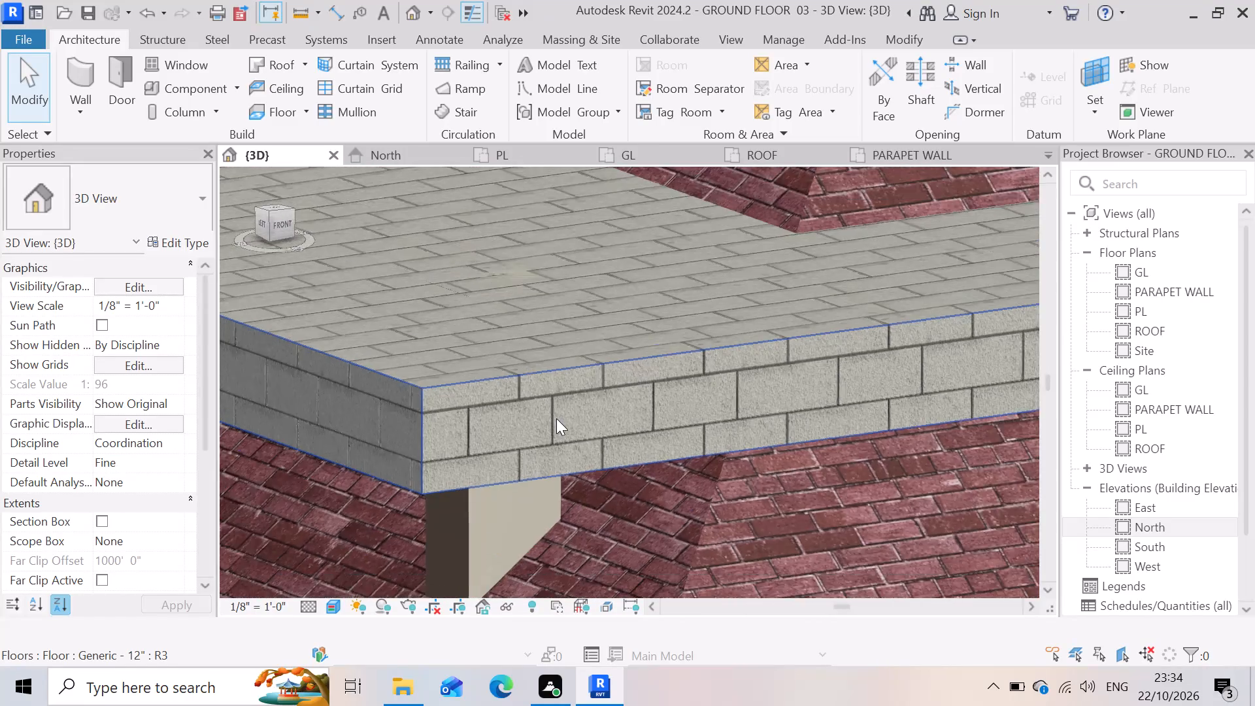
{"action": "scroll", "coordinate": [557, 422], "scroll_direction": "down", "scroll_amount": 16}
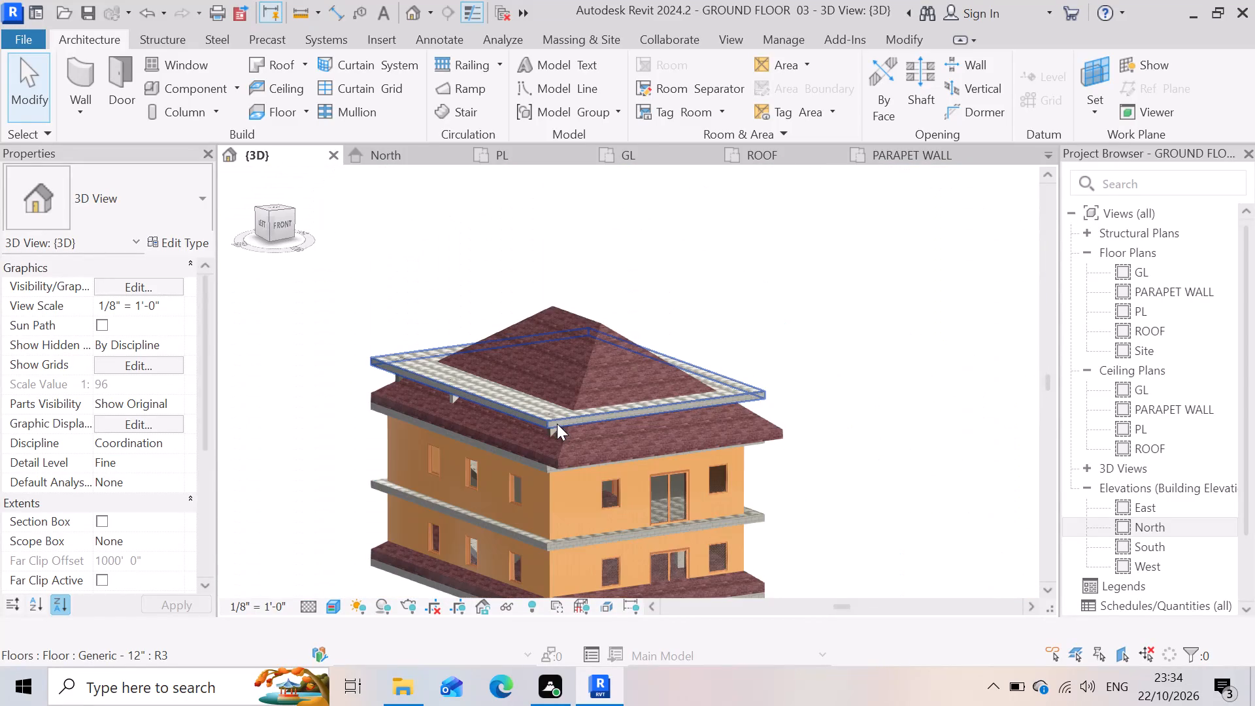
{"action": "scroll", "coordinate": [397, 377], "scroll_direction": "up", "scroll_amount": 12}
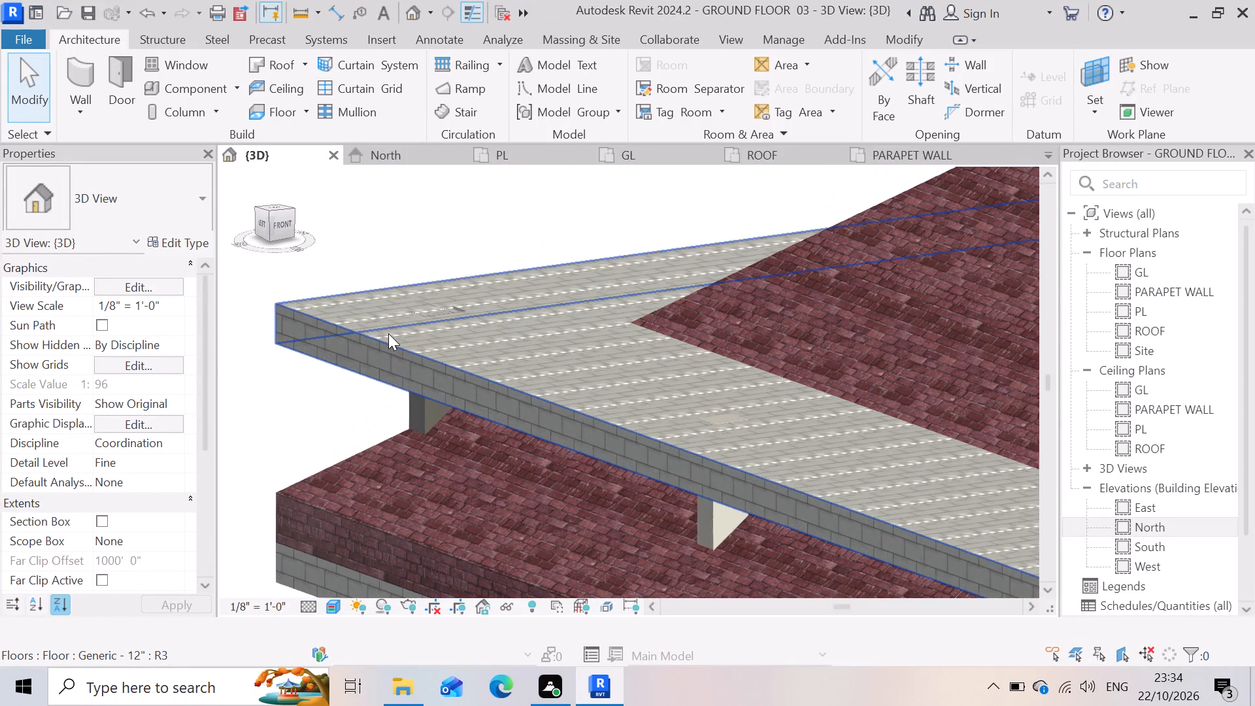
{"action": "scroll", "coordinate": [388, 333], "scroll_direction": "up", "scroll_amount": 4}
{"action": "scroll", "coordinate": [465, 292], "scroll_direction": "up", "scroll_amount": 11}
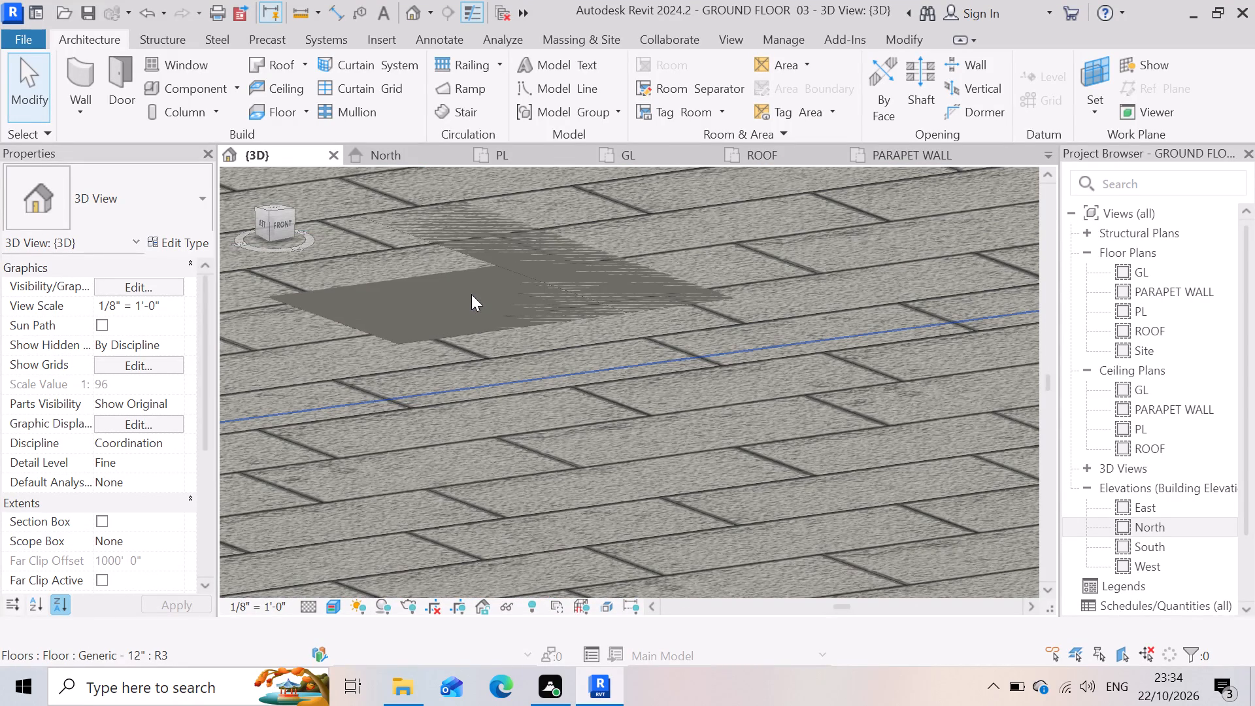
{"action": "scroll", "coordinate": [534, 303], "scroll_direction": "down", "scroll_amount": 11}
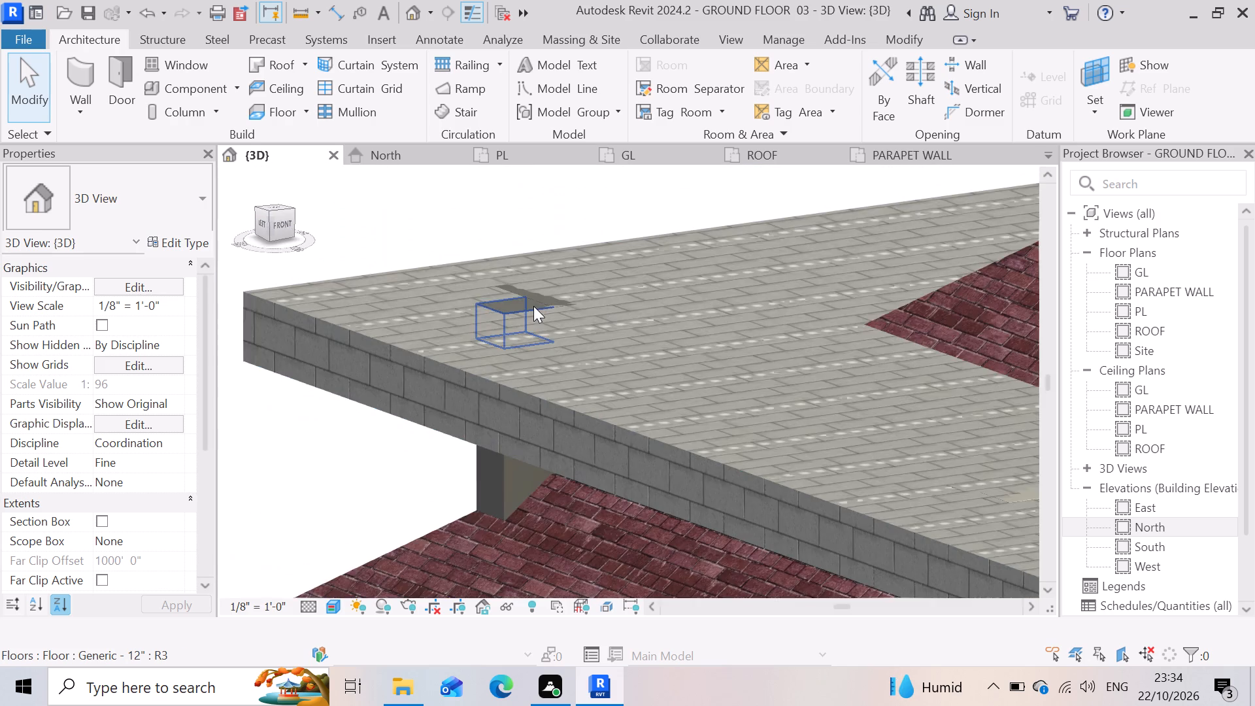
{"action": "scroll", "coordinate": [533, 306], "scroll_direction": "down", "scroll_amount": 4}
{"action": "scroll", "coordinate": [523, 412], "scroll_direction": "up", "scroll_amount": 11}
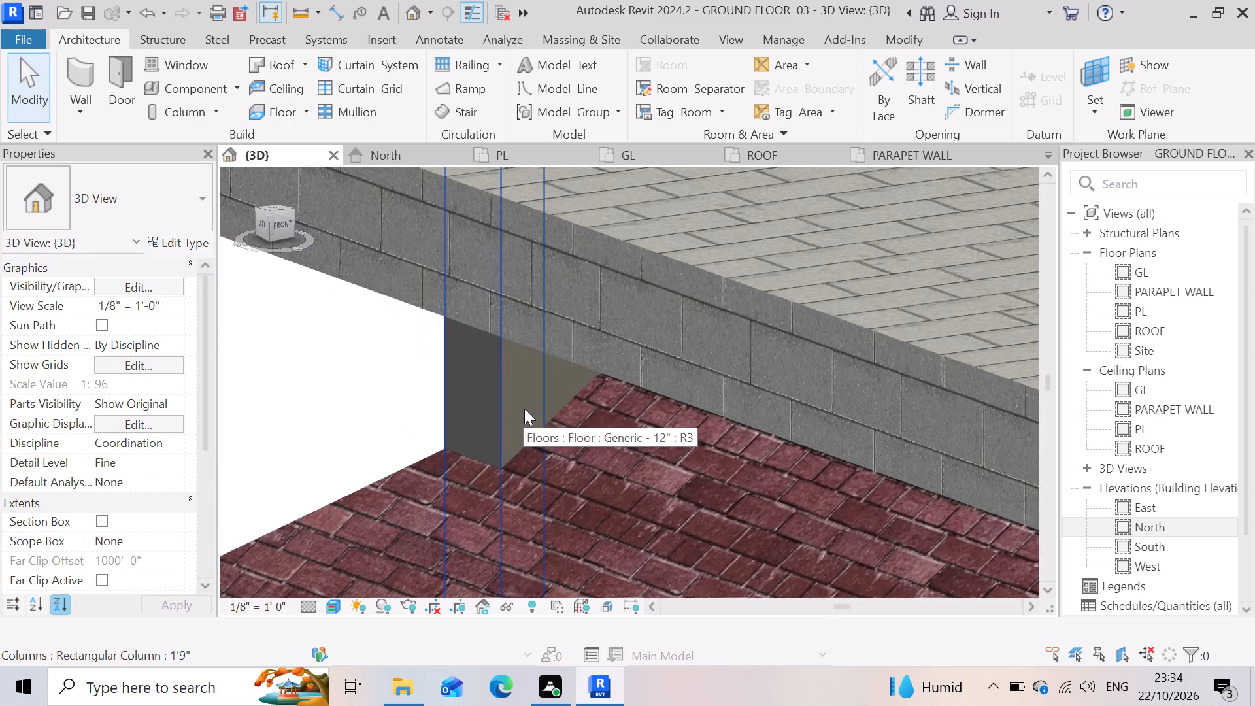
{"action": "scroll", "coordinate": [524, 409], "scroll_direction": "up", "scroll_amount": 7}
{"action": "scroll", "coordinate": [482, 336], "scroll_direction": "down", "scroll_amount": 4}
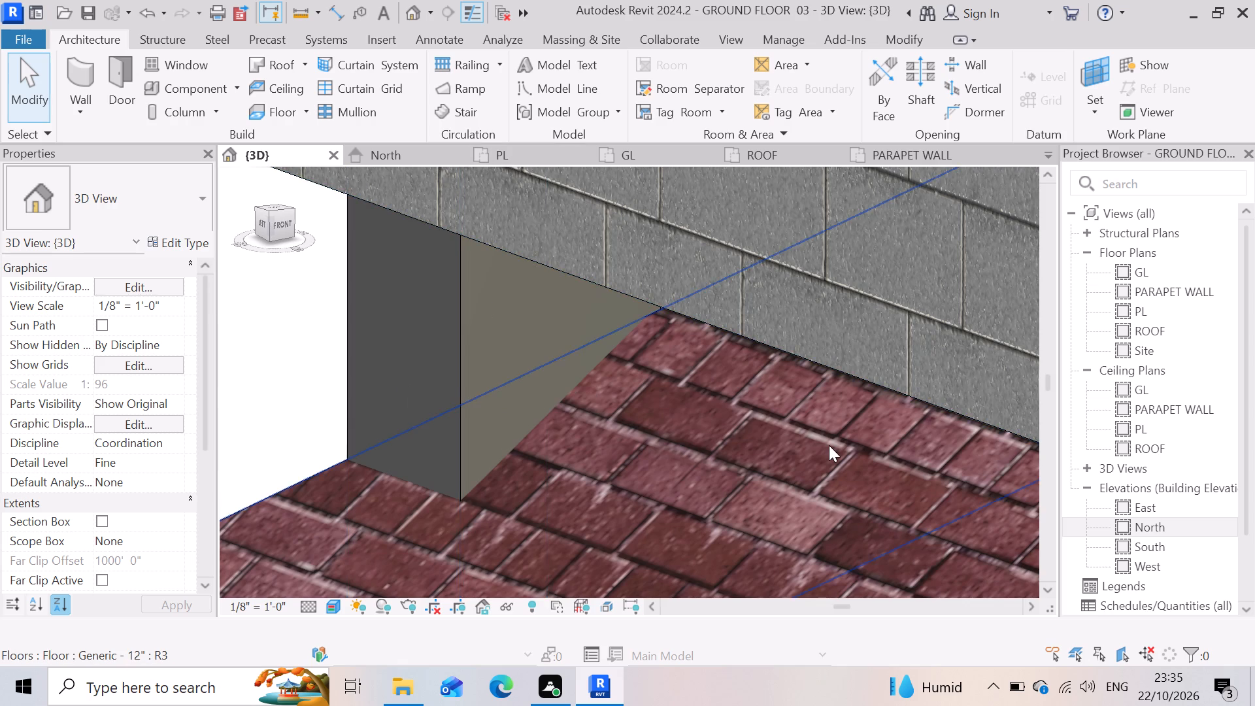
{"action": "scroll", "coordinate": [829, 446], "scroll_direction": "down", "scroll_amount": 13}
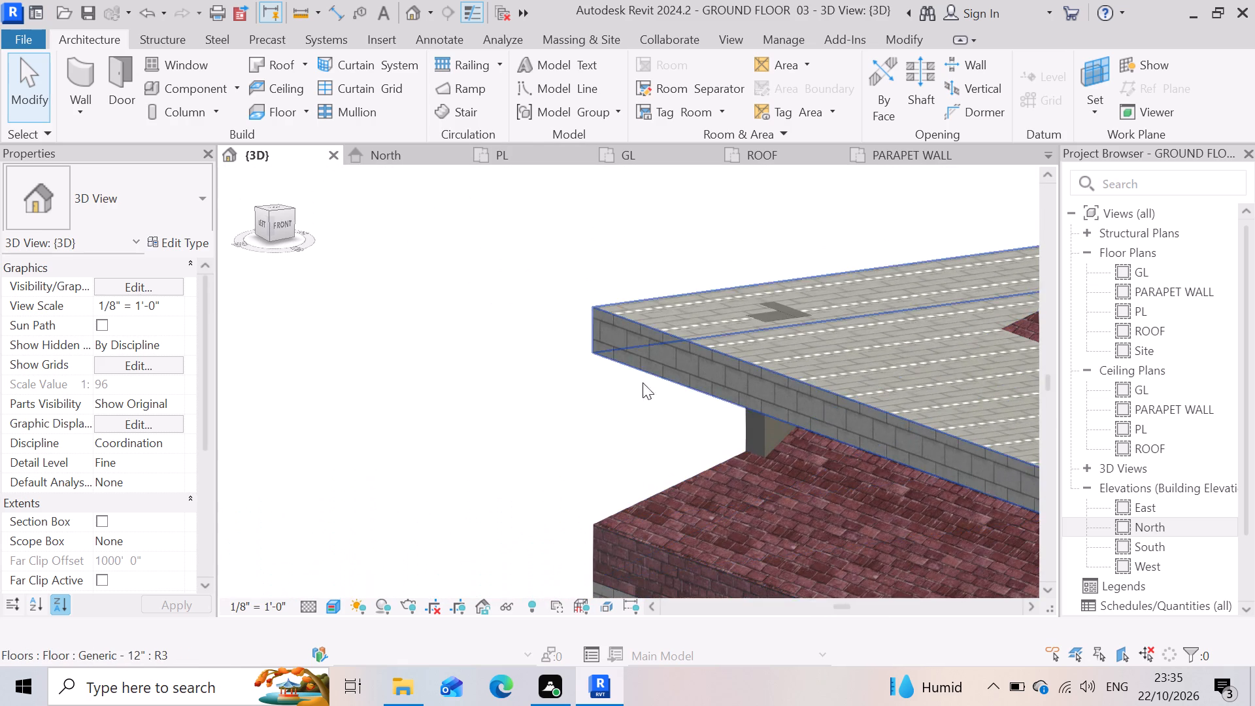
{"action": "scroll", "coordinate": [550, 358], "scroll_direction": "down", "scroll_amount": 13}
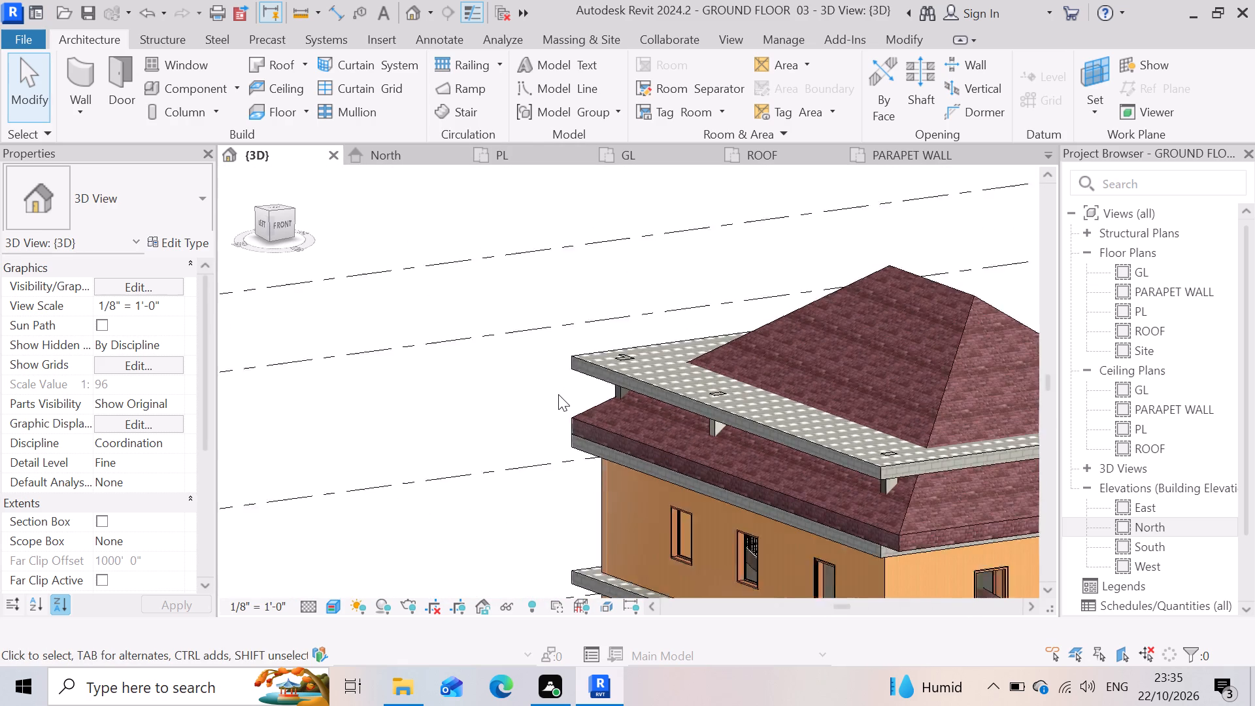
Examine the parapet-level slab's front edge and side corner against the upper and lower roof slopes, up close and within the whole building.
{"action": "scroll", "coordinate": [978, 411], "scroll_direction": "up", "scroll_amount": 3}
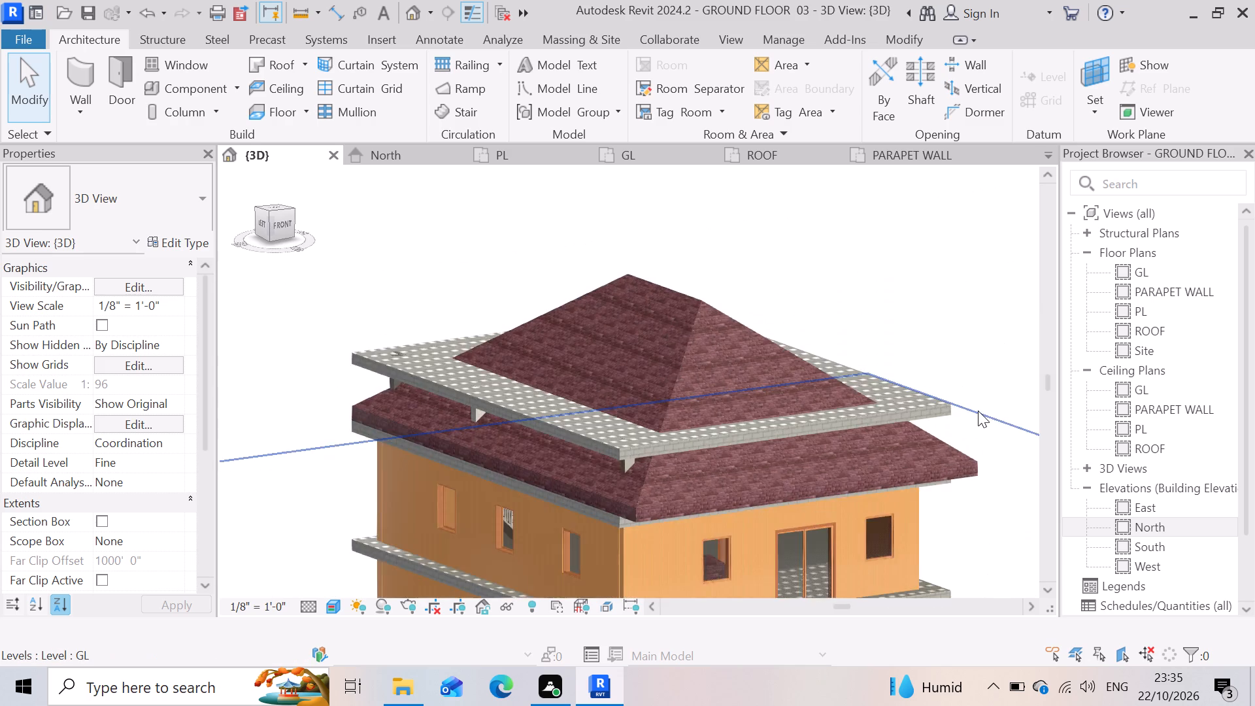
{"action": "scroll", "coordinate": [978, 411], "scroll_direction": "up", "scroll_amount": 4}
{"action": "scroll", "coordinate": [765, 429], "scroll_direction": "up", "scroll_amount": 8}
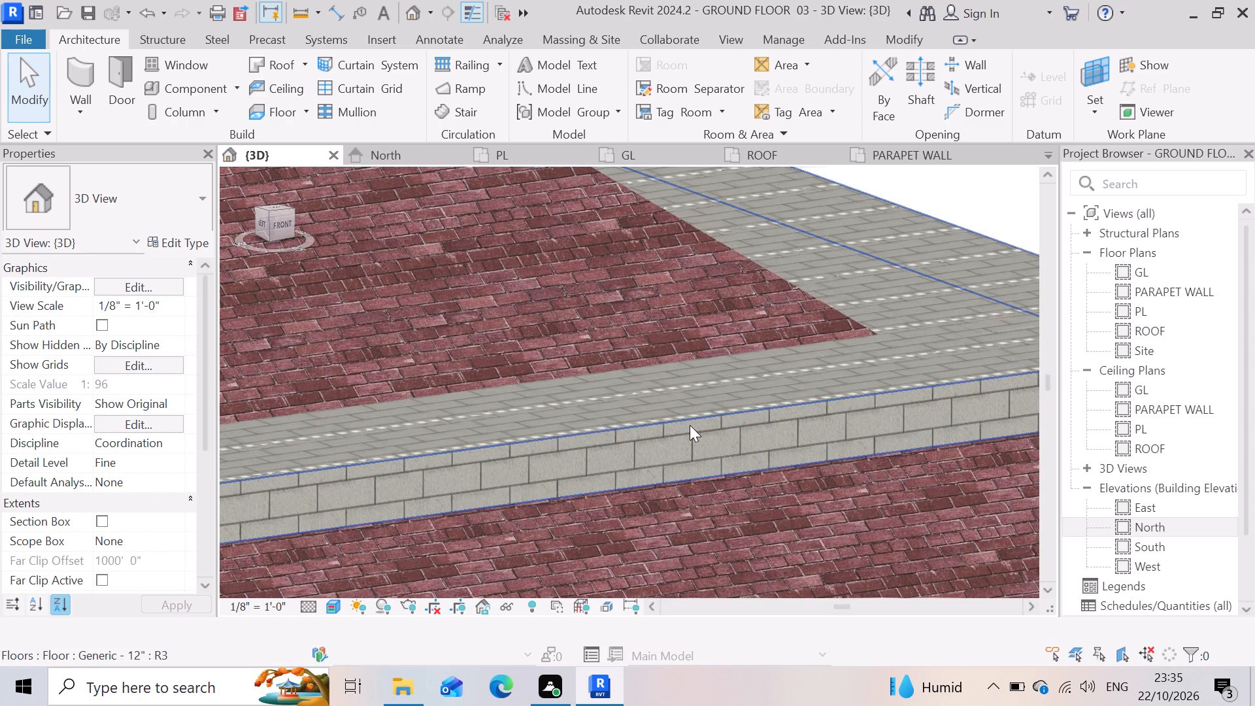
{"action": "scroll", "coordinate": [690, 422], "scroll_direction": "down", "scroll_amount": 19}
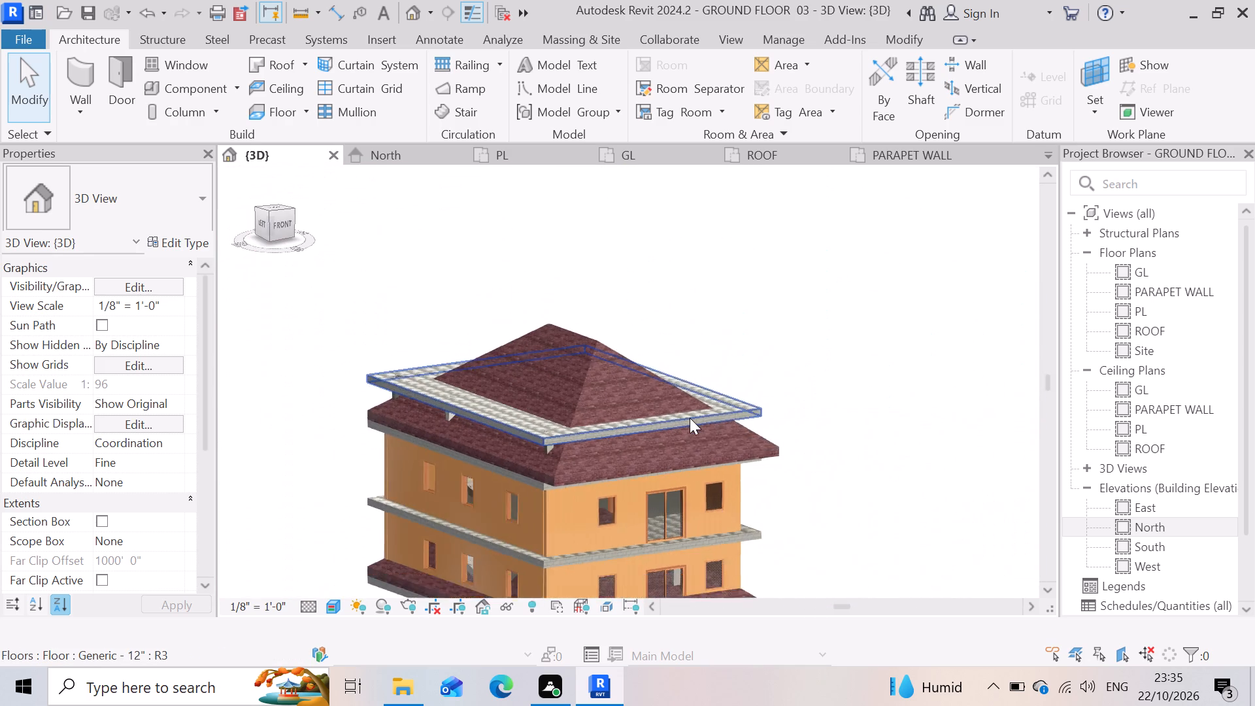
{"action": "scroll", "coordinate": [690, 418], "scroll_direction": "down", "scroll_amount": 4}
{"action": "scroll", "coordinate": [603, 418], "scroll_direction": "up", "scroll_amount": 8}
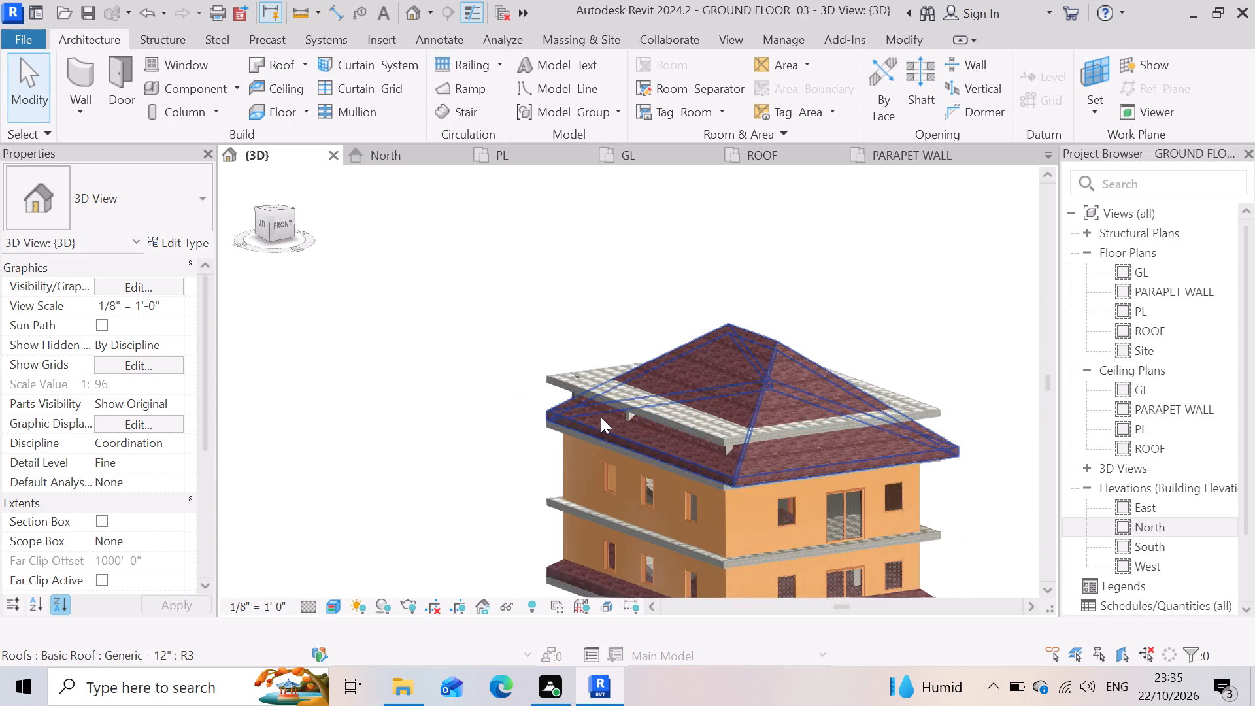
{"action": "scroll", "coordinate": [597, 416], "scroll_direction": "up", "scroll_amount": 5}
{"action": "scroll", "coordinate": [506, 348], "scroll_direction": "up", "scroll_amount": 4}
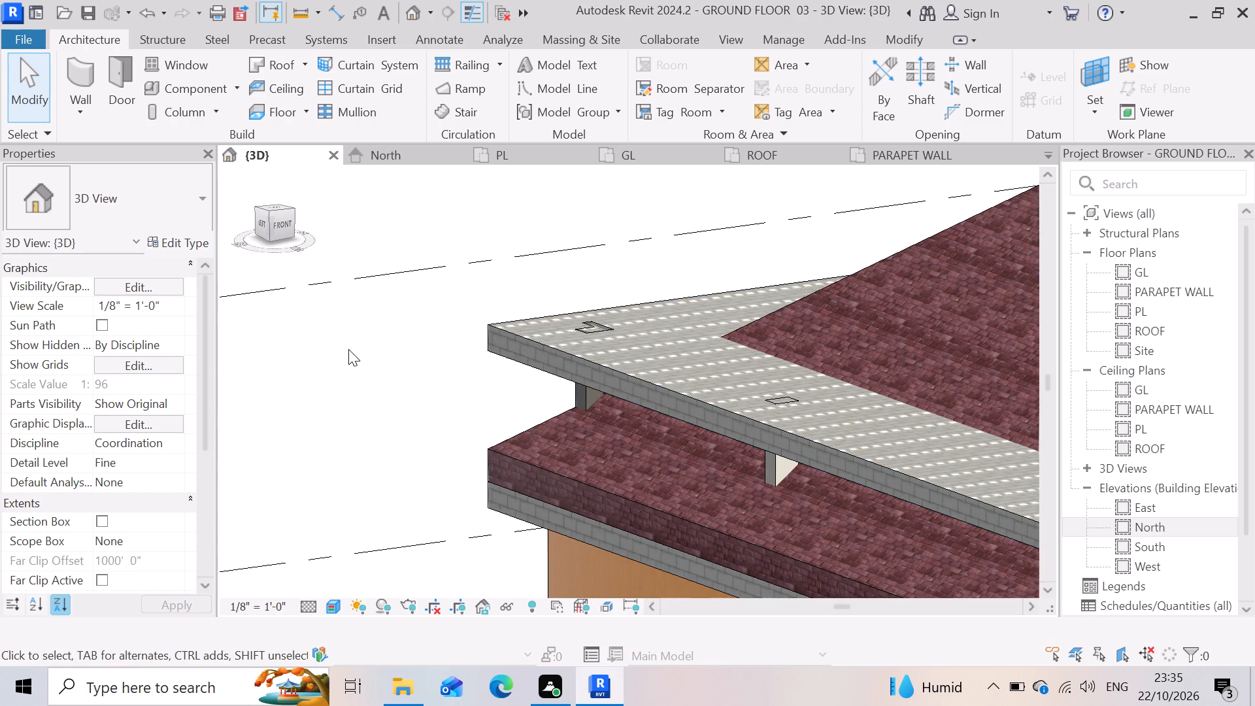
{"action": "scroll", "coordinate": [352, 349], "scroll_direction": "down", "scroll_amount": 13}
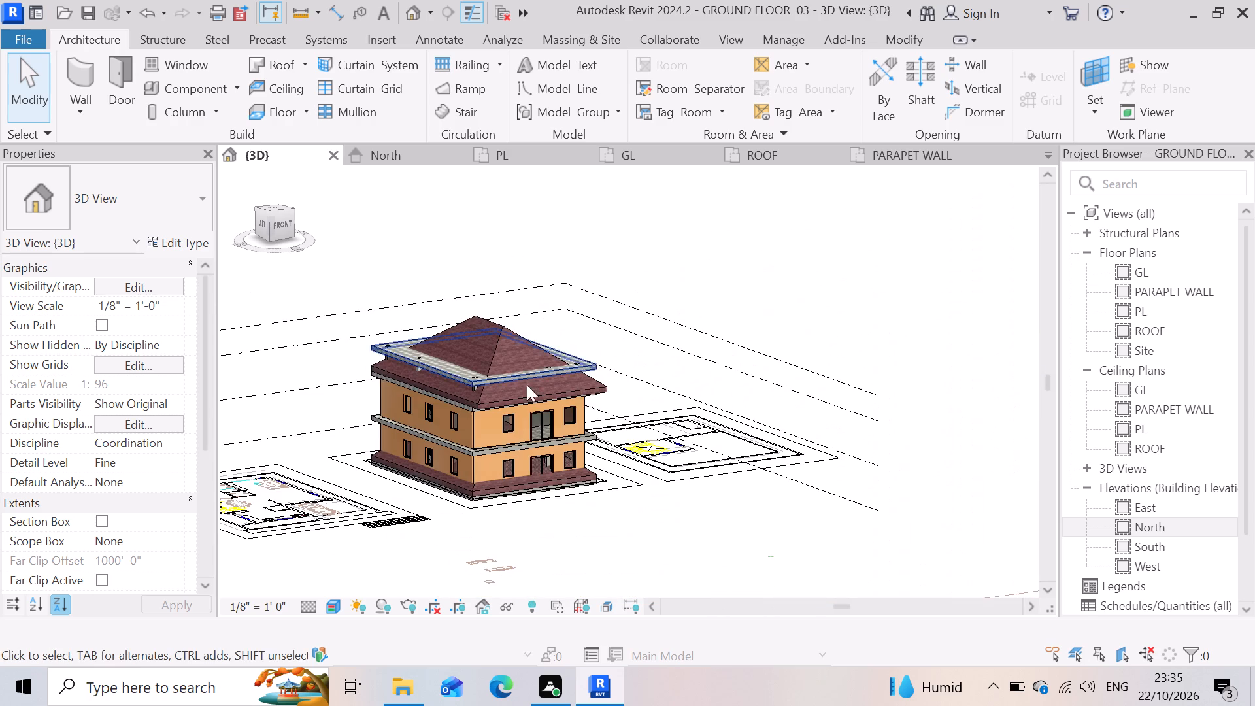
Examine the lower roof's eave, the slab edge beneath it and the adjoining upper-storey wall above the sliding door.
{"action": "scroll", "coordinate": [618, 401], "scroll_direction": "up", "scroll_amount": 4}
{"action": "scroll", "coordinate": [528, 392], "scroll_direction": "up", "scroll_amount": 4}
{"action": "scroll", "coordinate": [418, 393], "scroll_direction": "up", "scroll_amount": 8}
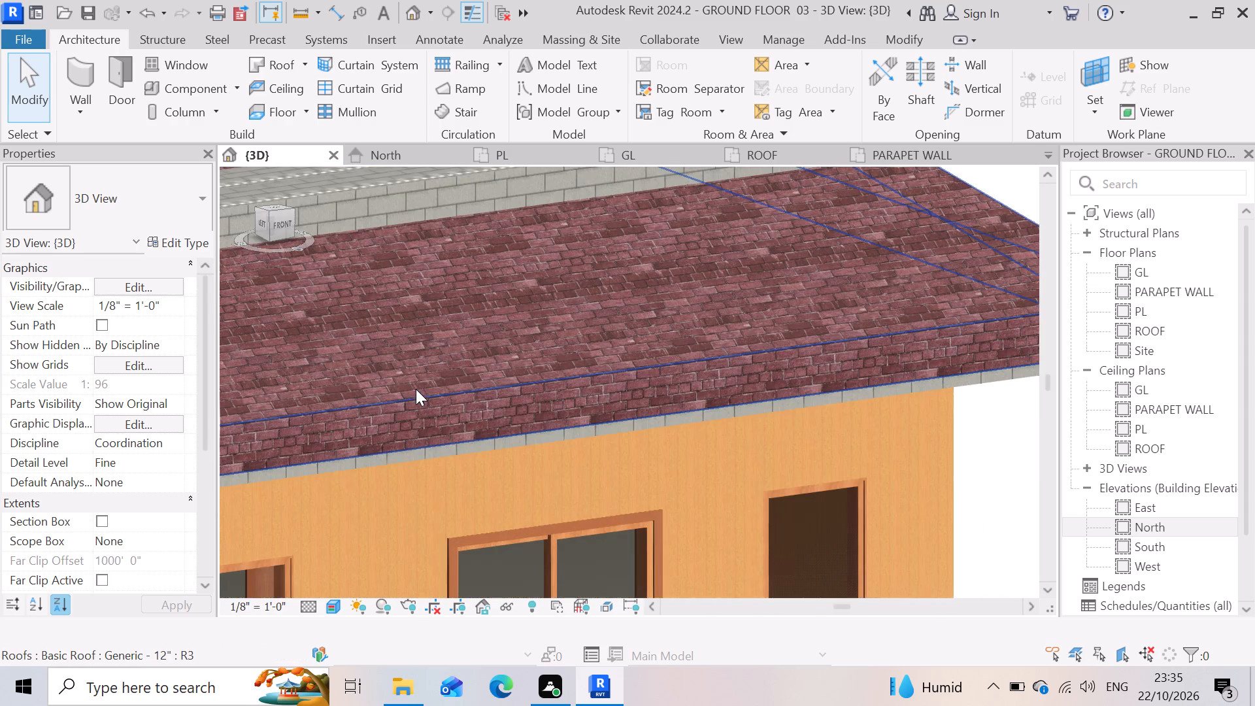
{"action": "scroll", "coordinate": [854, 467], "scroll_direction": "down", "scroll_amount": 4}
{"action": "scroll", "coordinate": [614, 450], "scroll_direction": "up", "scroll_amount": 6}
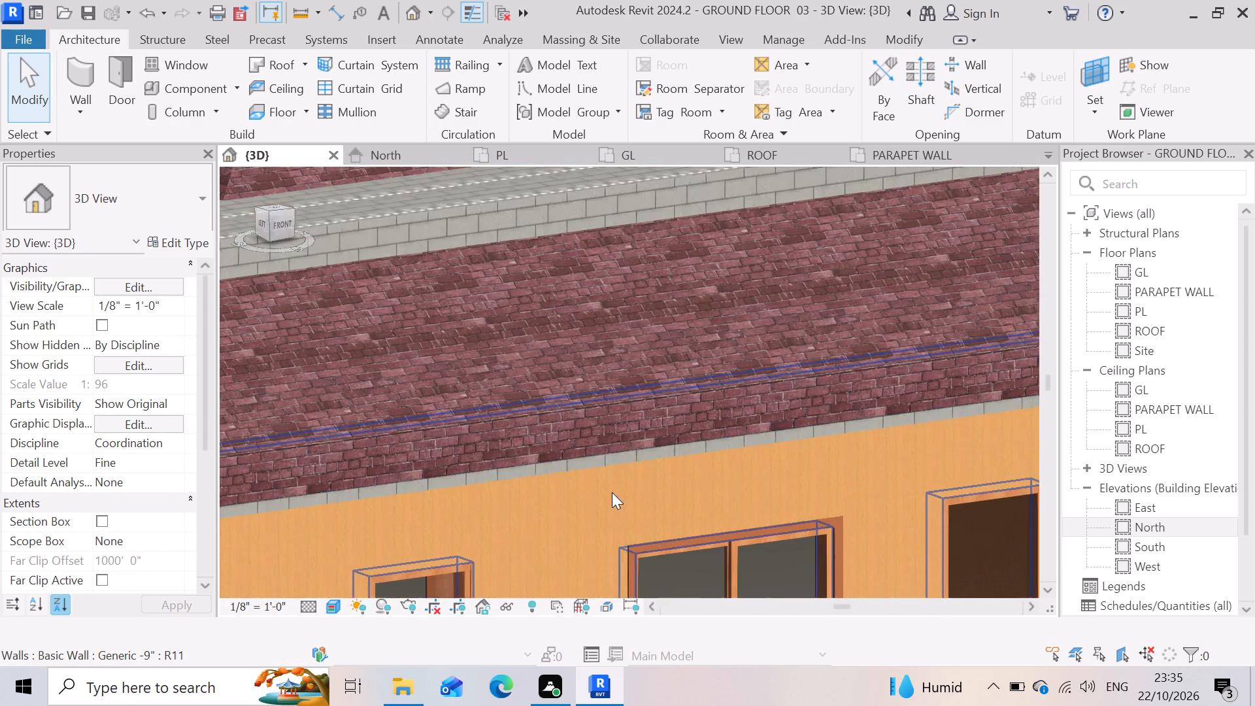
{"action": "scroll", "coordinate": [612, 492], "scroll_direction": "up", "scroll_amount": 3}
{"action": "scroll", "coordinate": [814, 454], "scroll_direction": "down", "scroll_amount": 4}
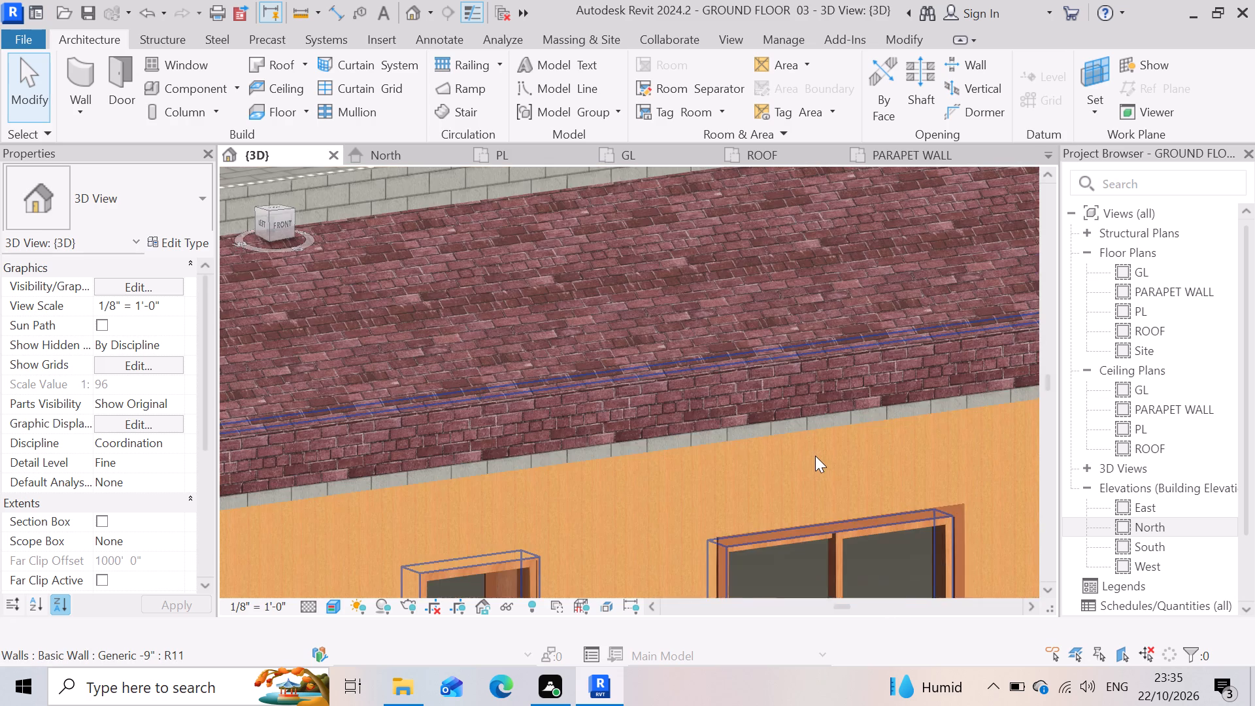
{"action": "scroll", "coordinate": [815, 458], "scroll_direction": "down", "scroll_amount": 9}
Examine the upper-storey side wall's windows and the staircase and railing behind the middle window's glass.
{"action": "scroll", "coordinate": [507, 416], "scroll_direction": "up", "scroll_amount": 3}
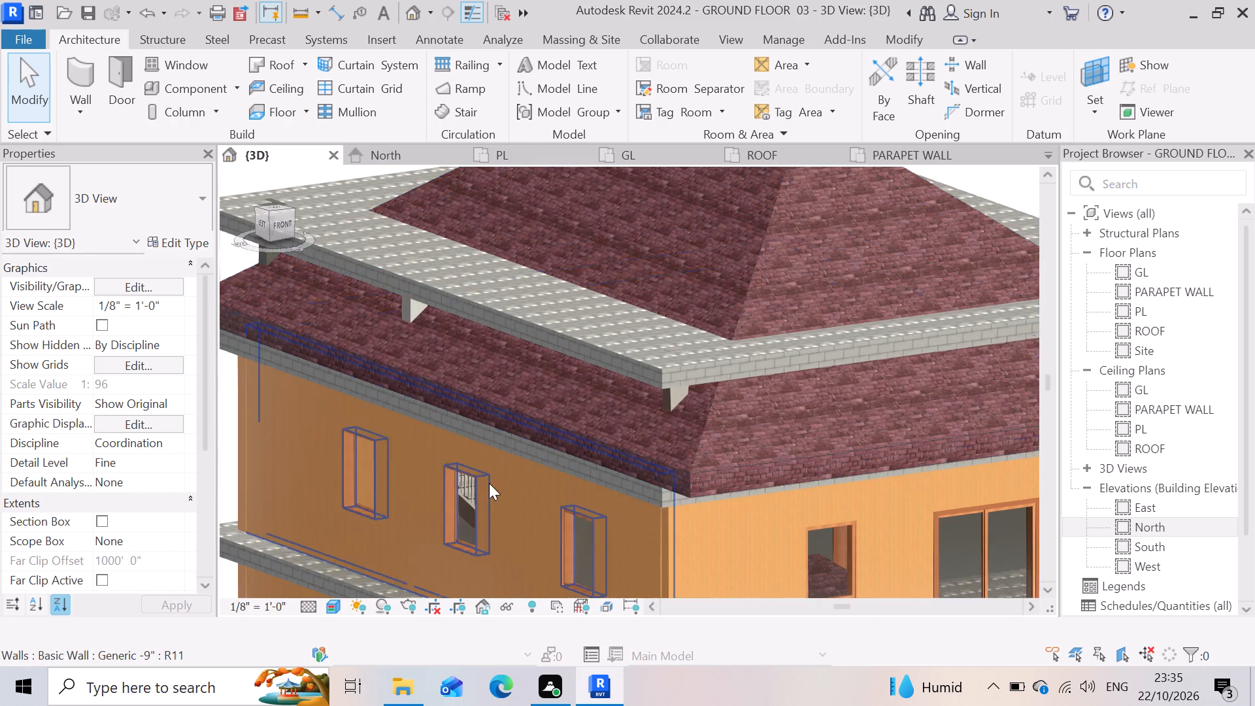
{"action": "scroll", "coordinate": [486, 486], "scroll_direction": "up", "scroll_amount": 16}
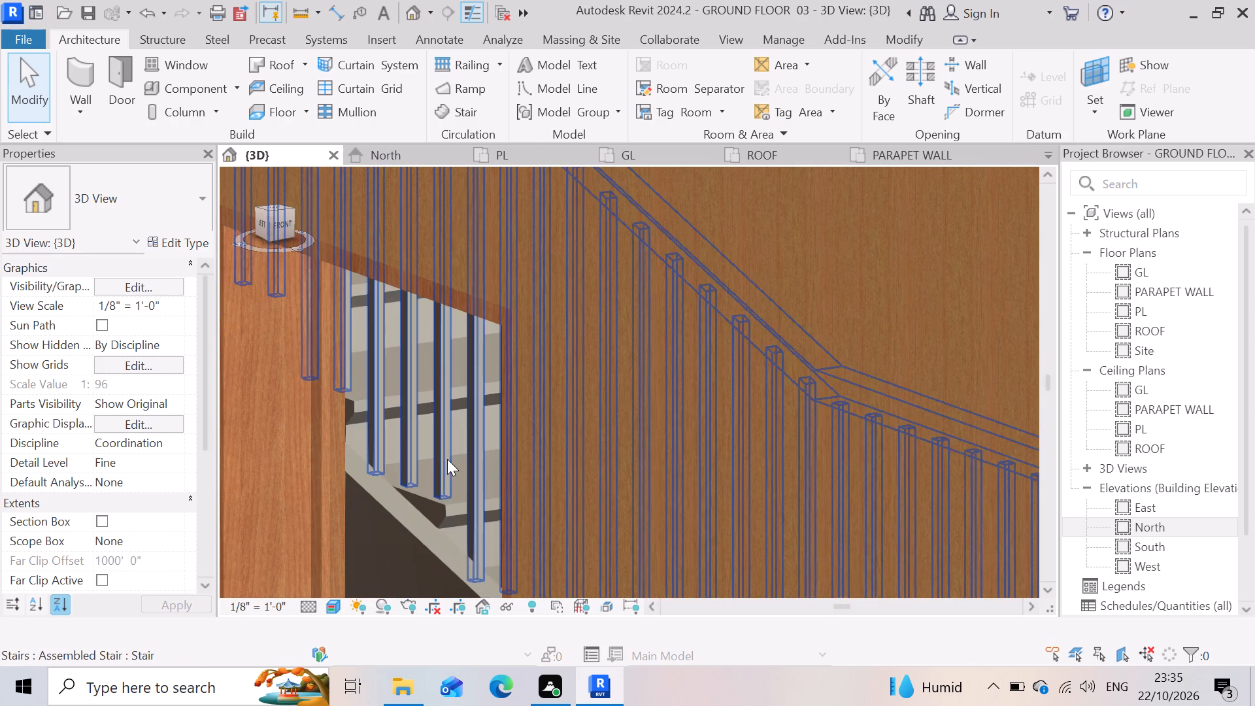
{"action": "scroll", "coordinate": [732, 385], "scroll_direction": "down", "scroll_amount": 11}
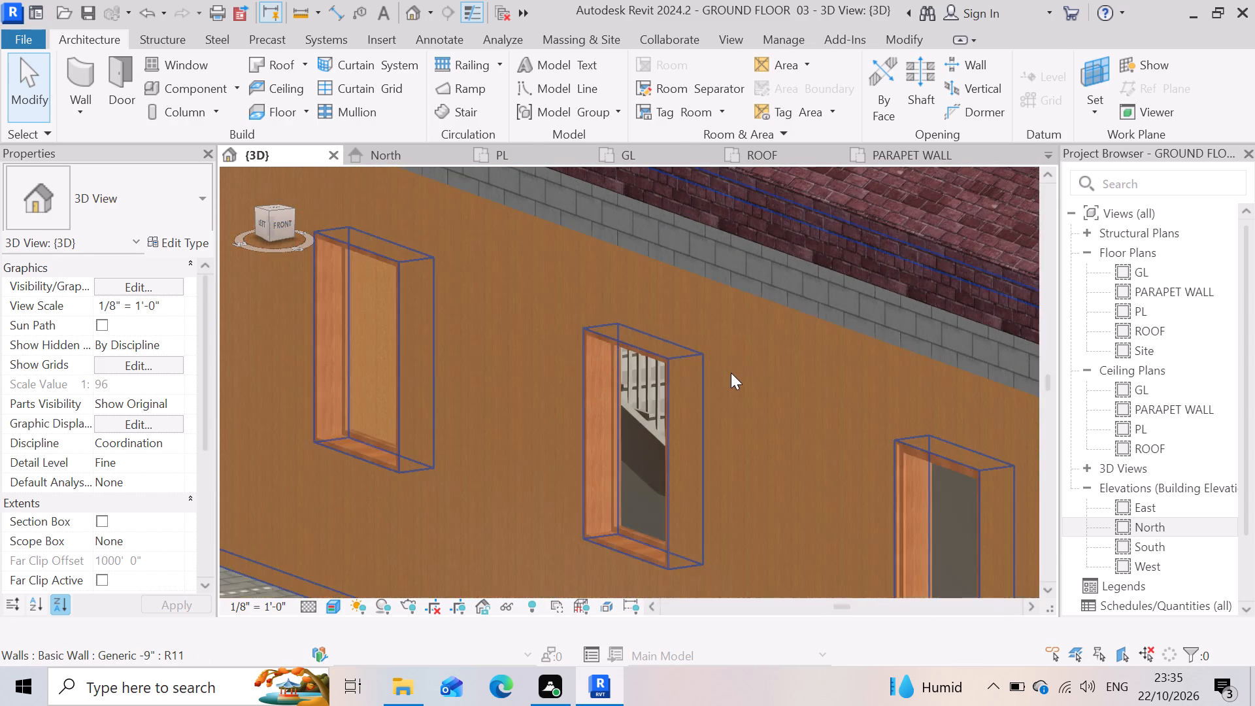
{"action": "scroll", "coordinate": [731, 373], "scroll_direction": "down", "scroll_amount": 7}
{"action": "scroll", "coordinate": [723, 460], "scroll_direction": "up", "scroll_amount": 2}
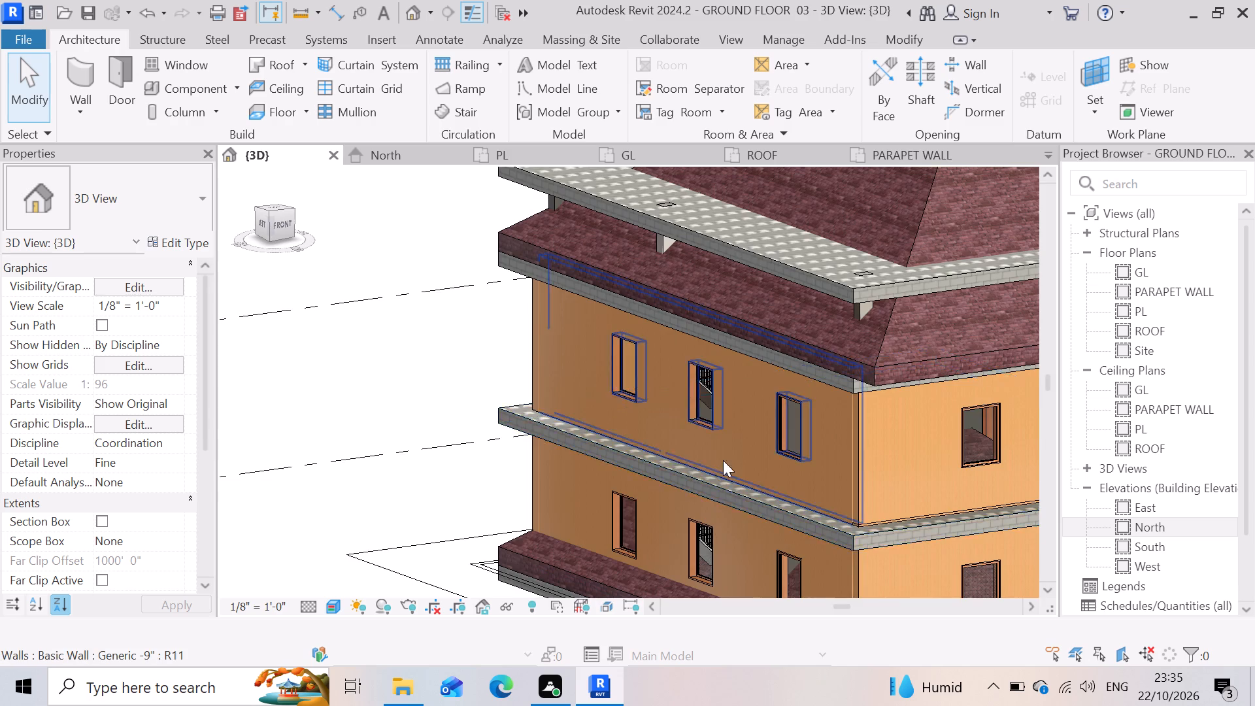
{"action": "scroll", "coordinate": [723, 460], "scroll_direction": "up", "scroll_amount": 6}
{"action": "scroll", "coordinate": [682, 354], "scroll_direction": "up", "scroll_amount": 8}
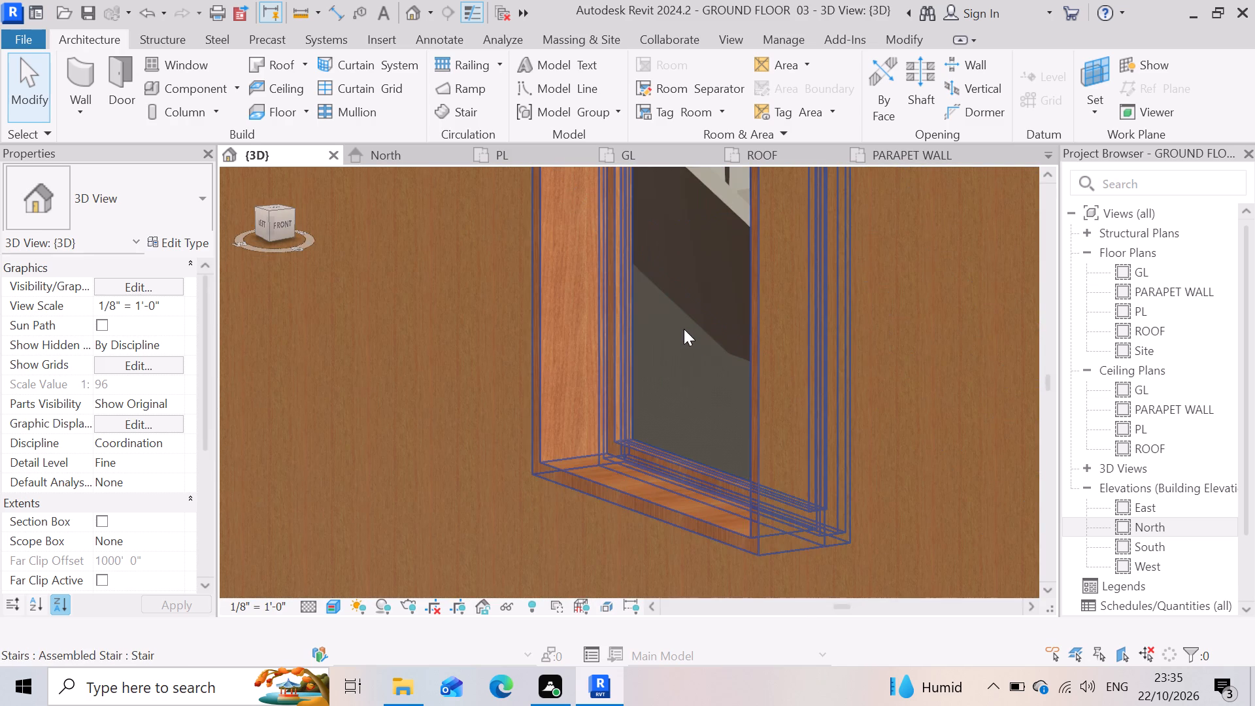
{"action": "scroll", "coordinate": [749, 458], "scroll_direction": "down", "scroll_amount": 5}
{"action": "scroll", "coordinate": [714, 328], "scroll_direction": "up", "scroll_amount": 5}
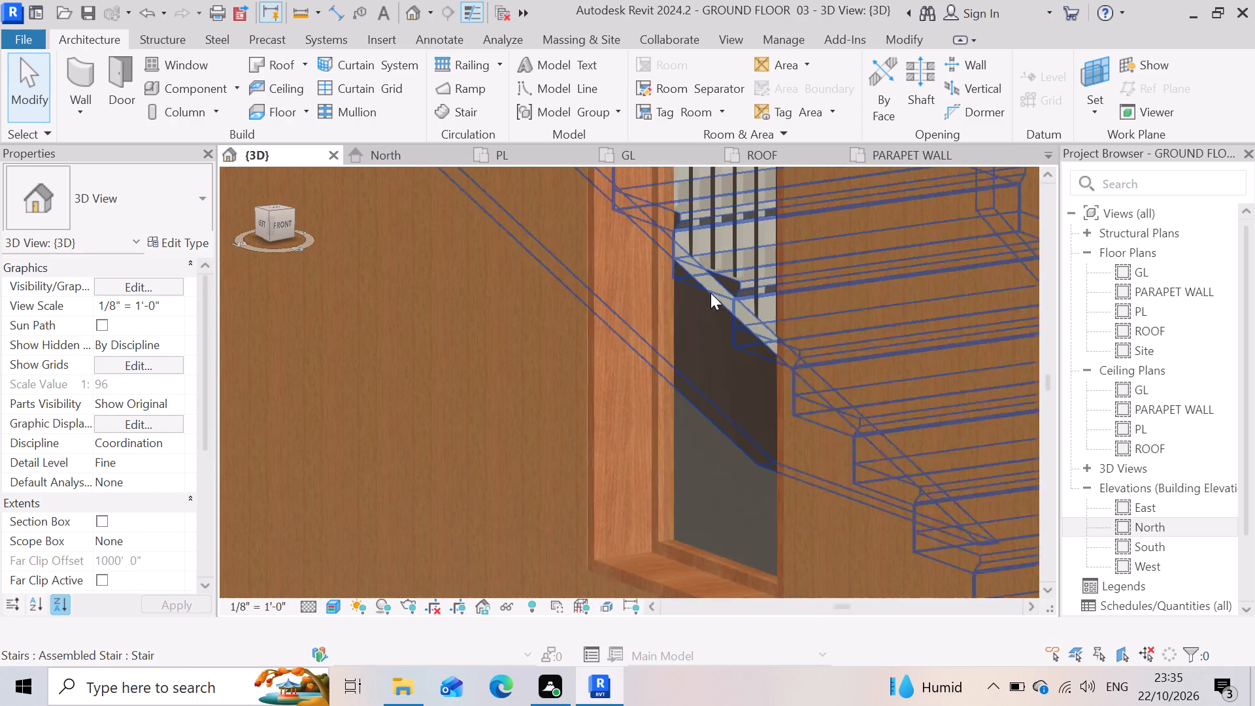
{"action": "scroll", "coordinate": [711, 293], "scroll_direction": "up", "scroll_amount": 6}
{"action": "scroll", "coordinate": [771, 389], "scroll_direction": "down", "scroll_amount": 7}
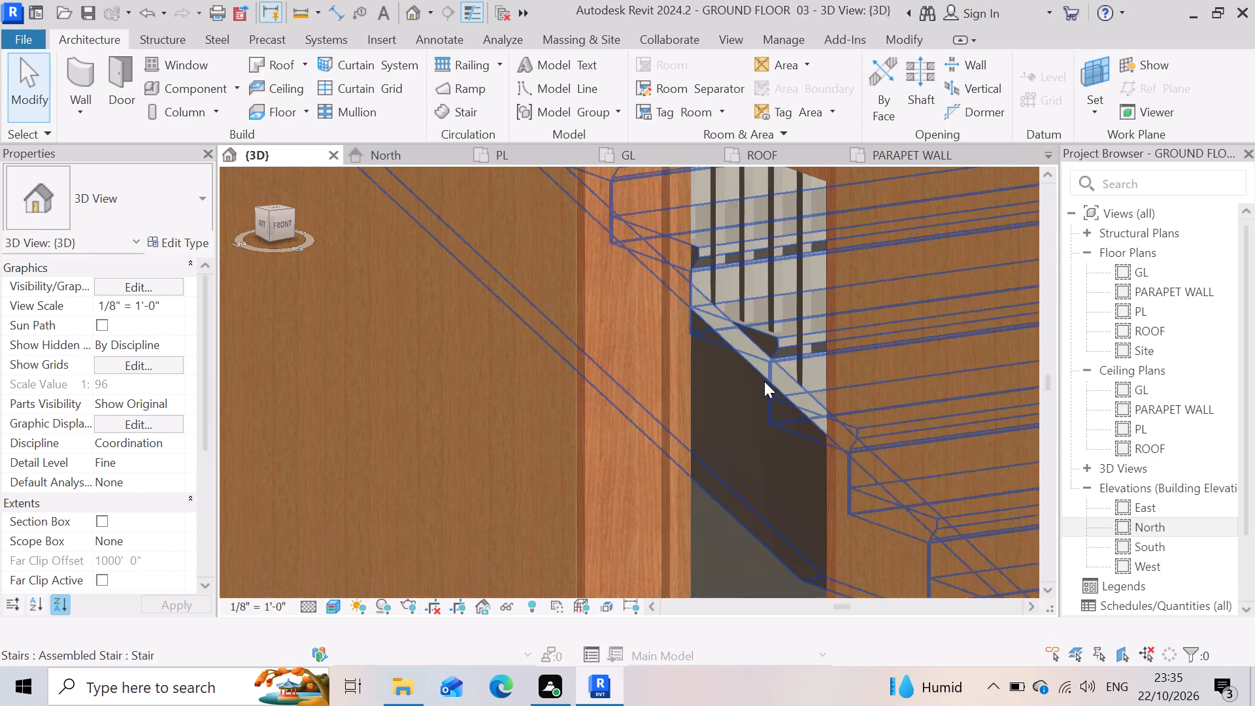
{"action": "scroll", "coordinate": [764, 381], "scroll_direction": "down", "scroll_amount": 15}
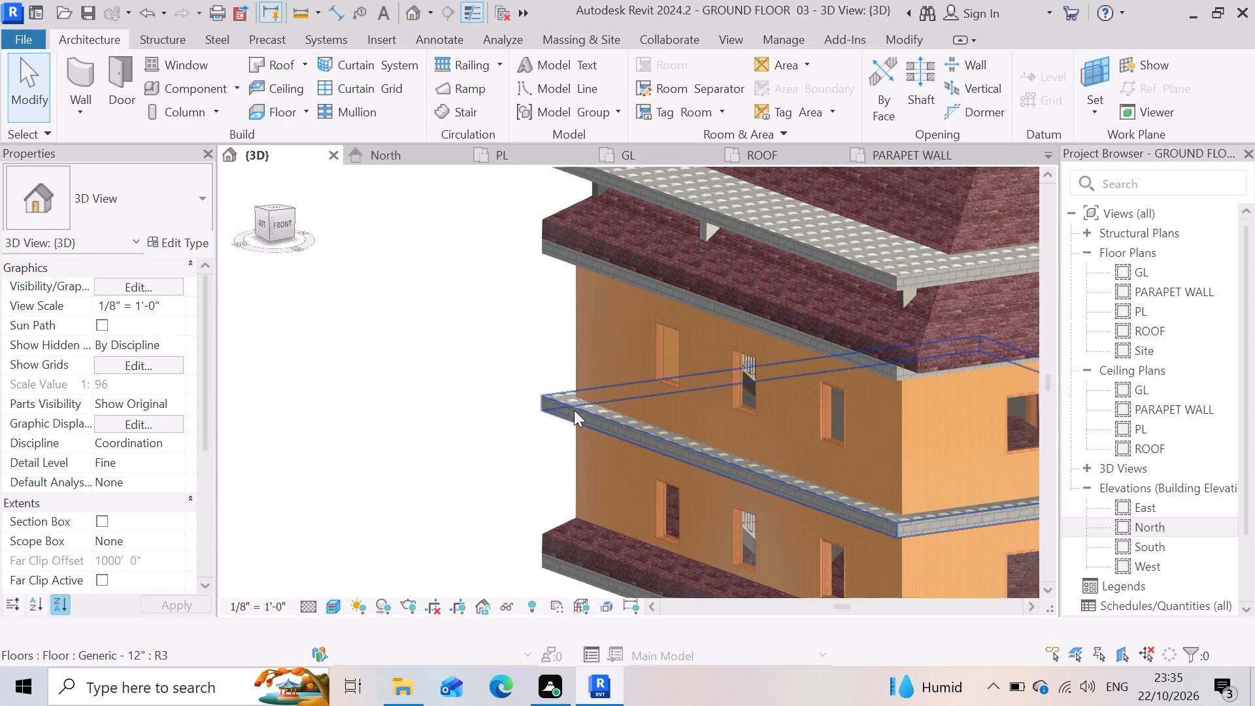
{"action": "scroll", "coordinate": [560, 394], "scroll_direction": "down", "scroll_amount": 5}
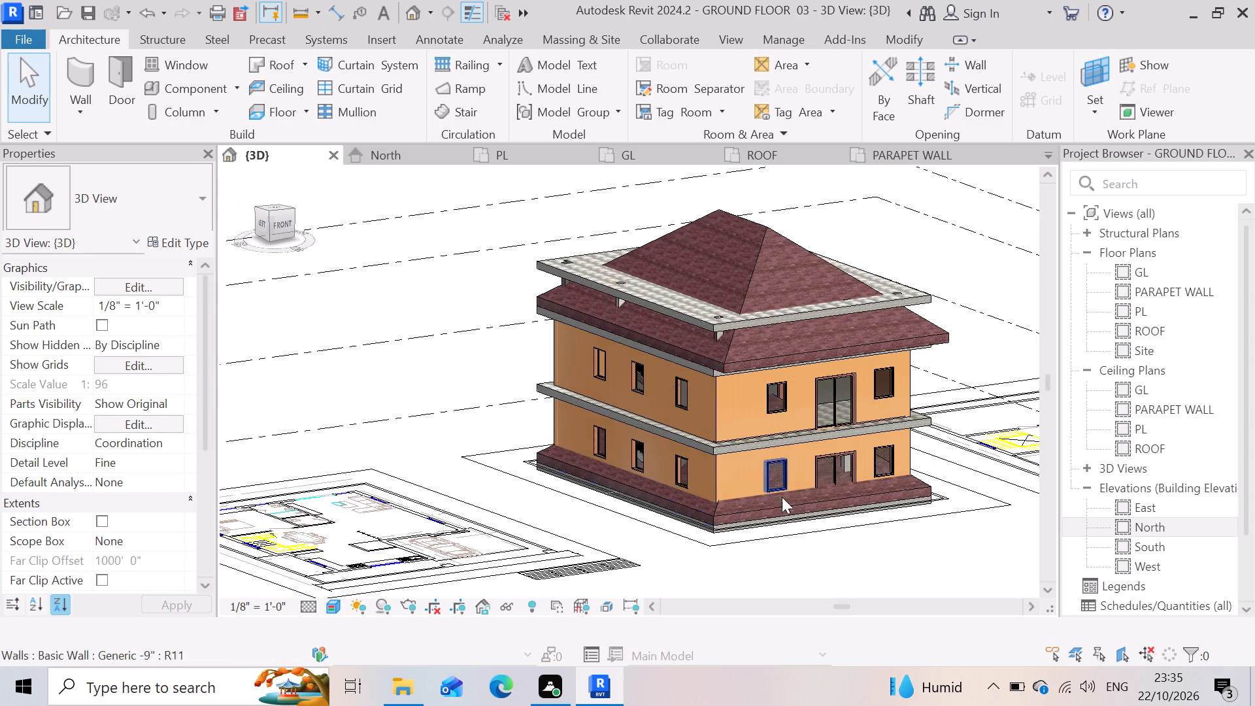
Examine the brick-textured roof skirt around the building's base and the PL-level floor slab beneath it, selecting the slab briefly.
{"action": "scroll", "coordinate": [812, 529], "scroll_direction": "up", "scroll_amount": 18}
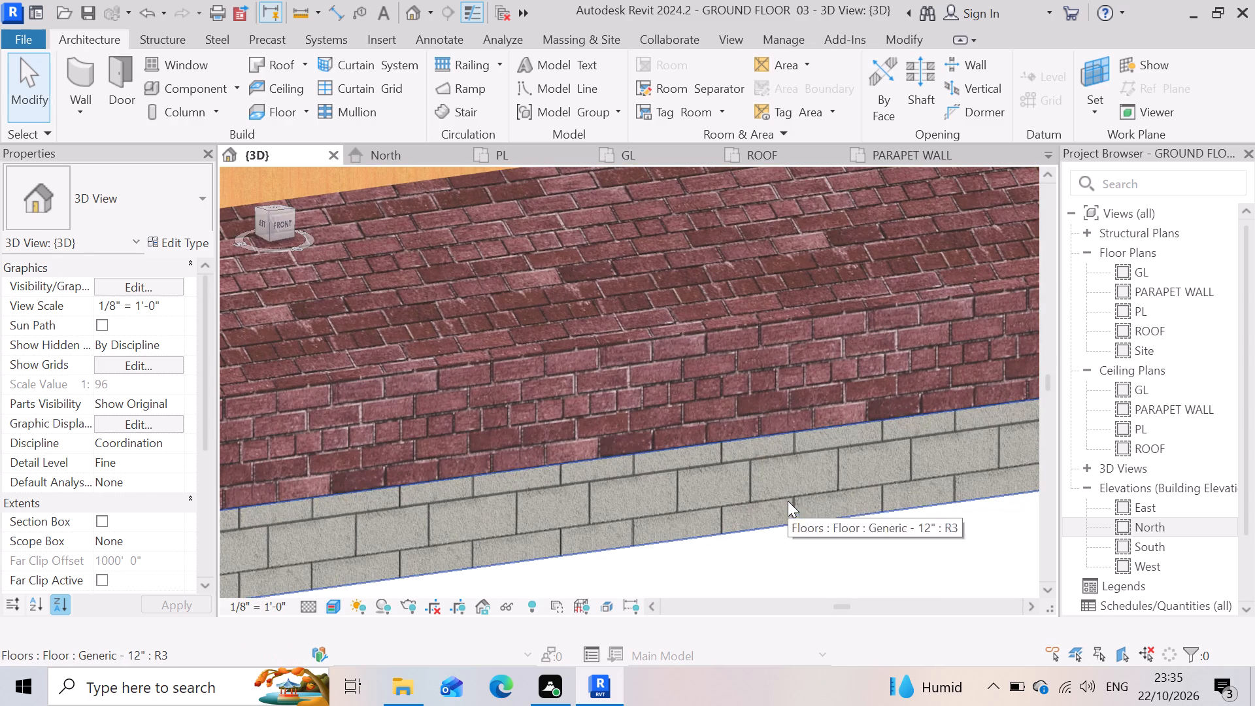
{"action": "scroll", "coordinate": [809, 431], "scroll_direction": "down", "scroll_amount": 5}
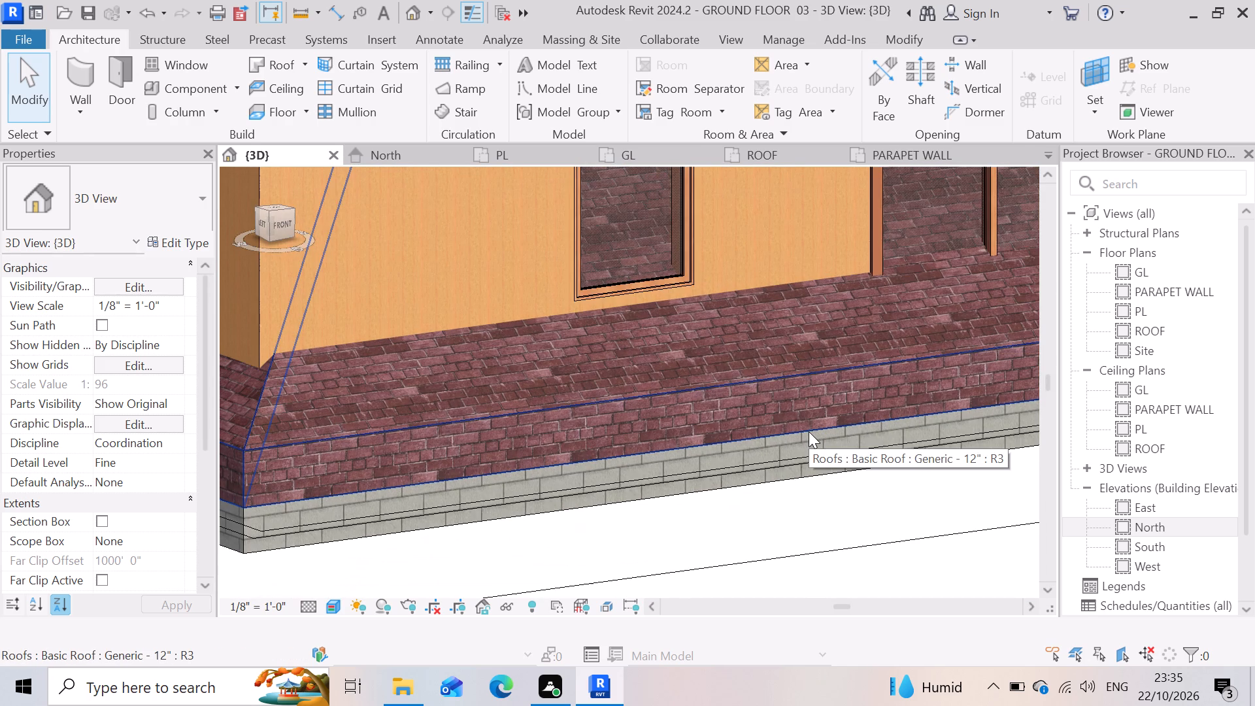
{"action": "scroll", "coordinate": [809, 431], "scroll_direction": "down", "scroll_amount": 6}
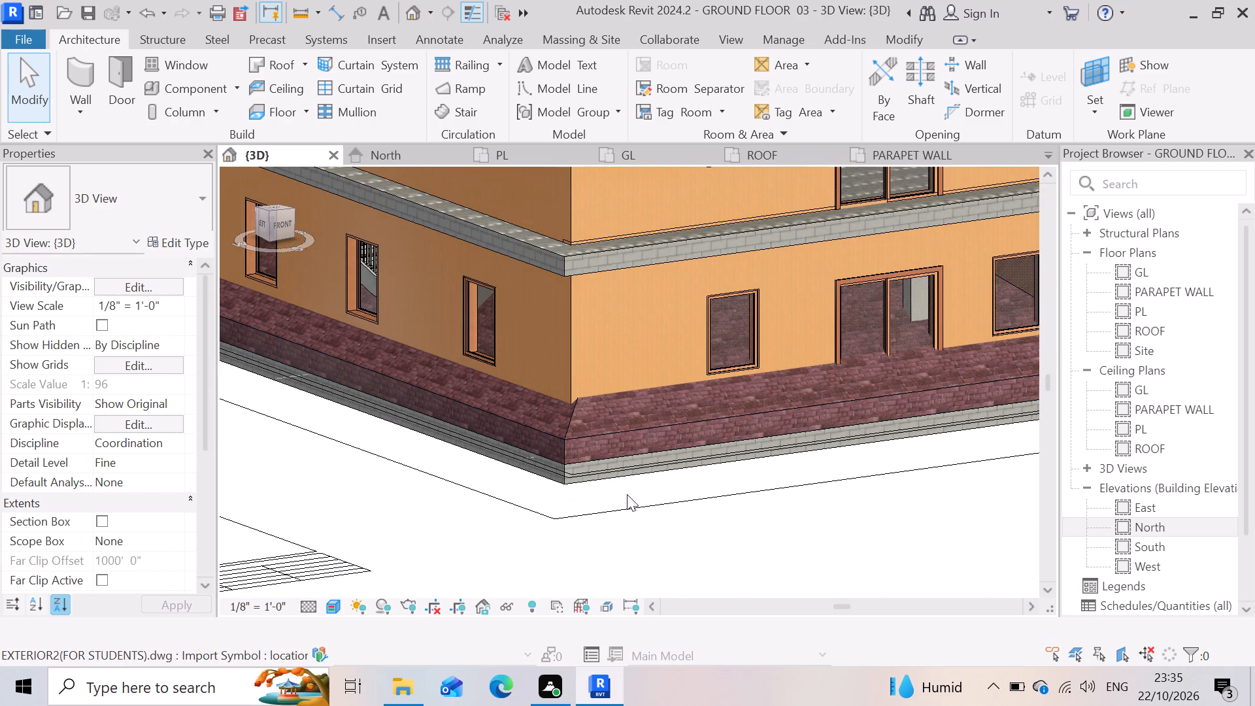
{"action": "scroll", "coordinate": [643, 482], "scroll_direction": "up", "scroll_amount": 4}
{"action": "scroll", "coordinate": [567, 443], "scroll_direction": "up", "scroll_amount": 9}
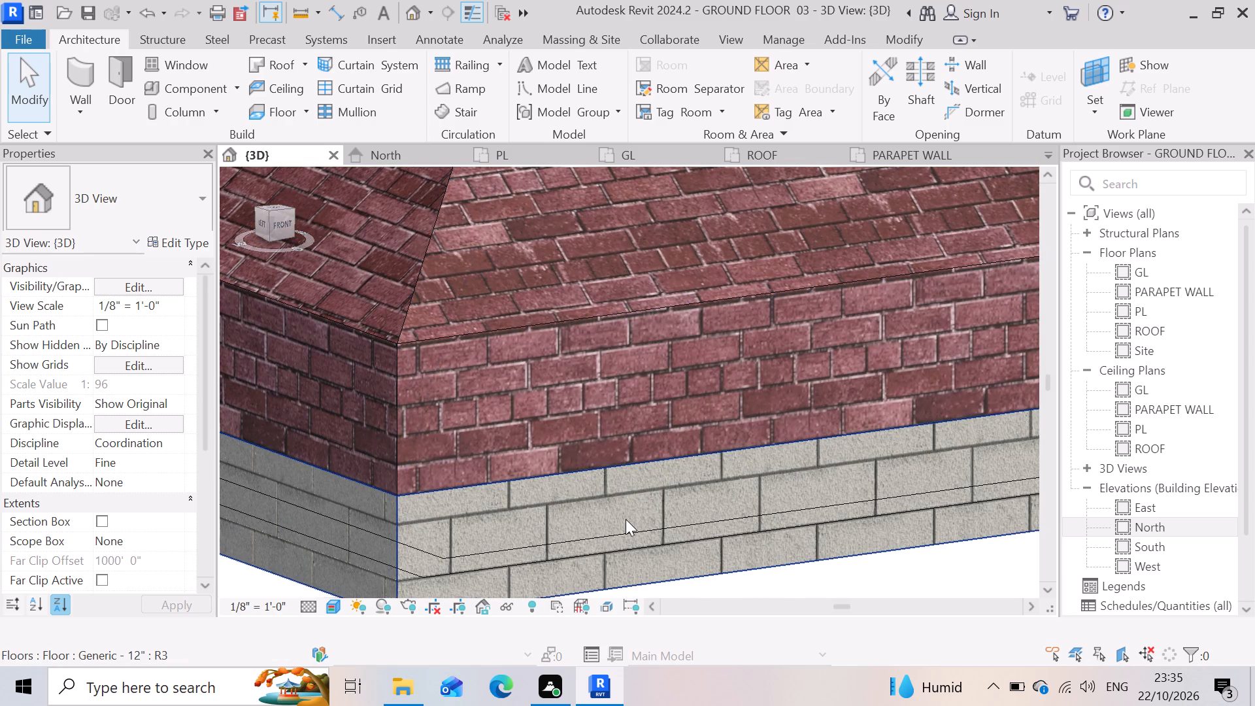
{"action": "left_click", "coordinate": [627, 516]}
{"action": "scroll", "coordinate": [669, 490], "scroll_direction": "down", "scroll_amount": 5}
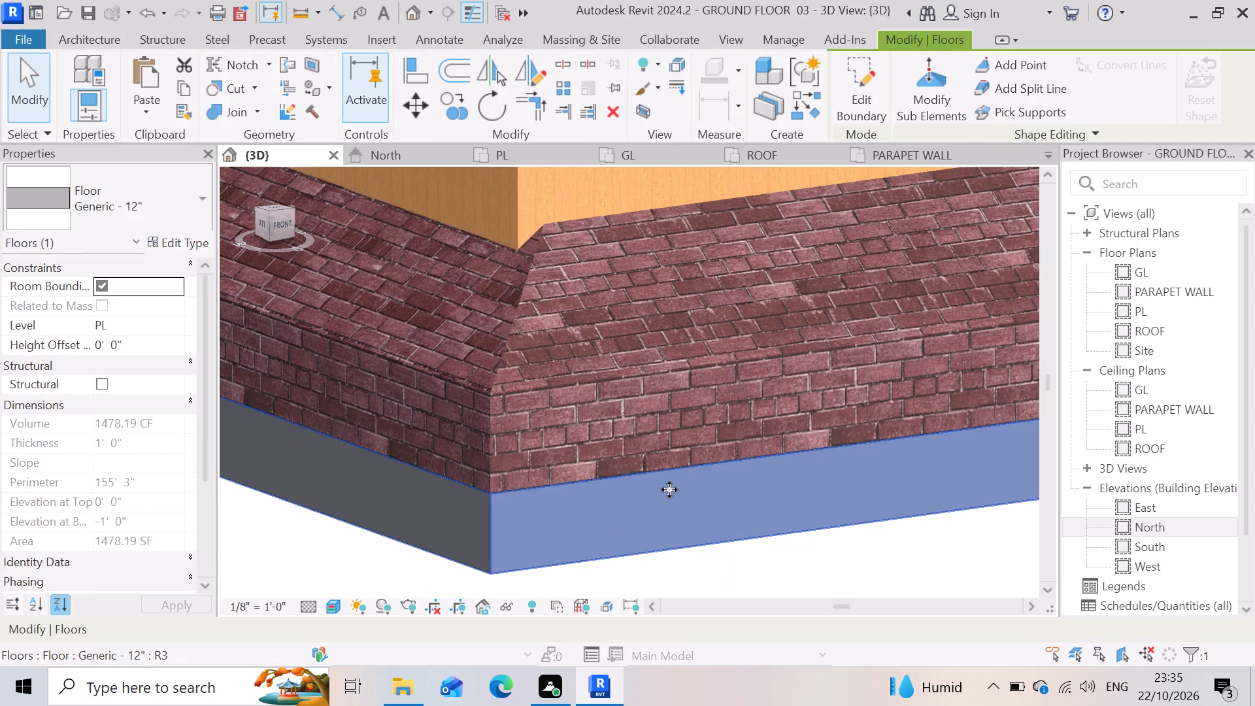
{"action": "scroll", "coordinate": [669, 490], "scroll_direction": "down", "scroll_amount": 14}
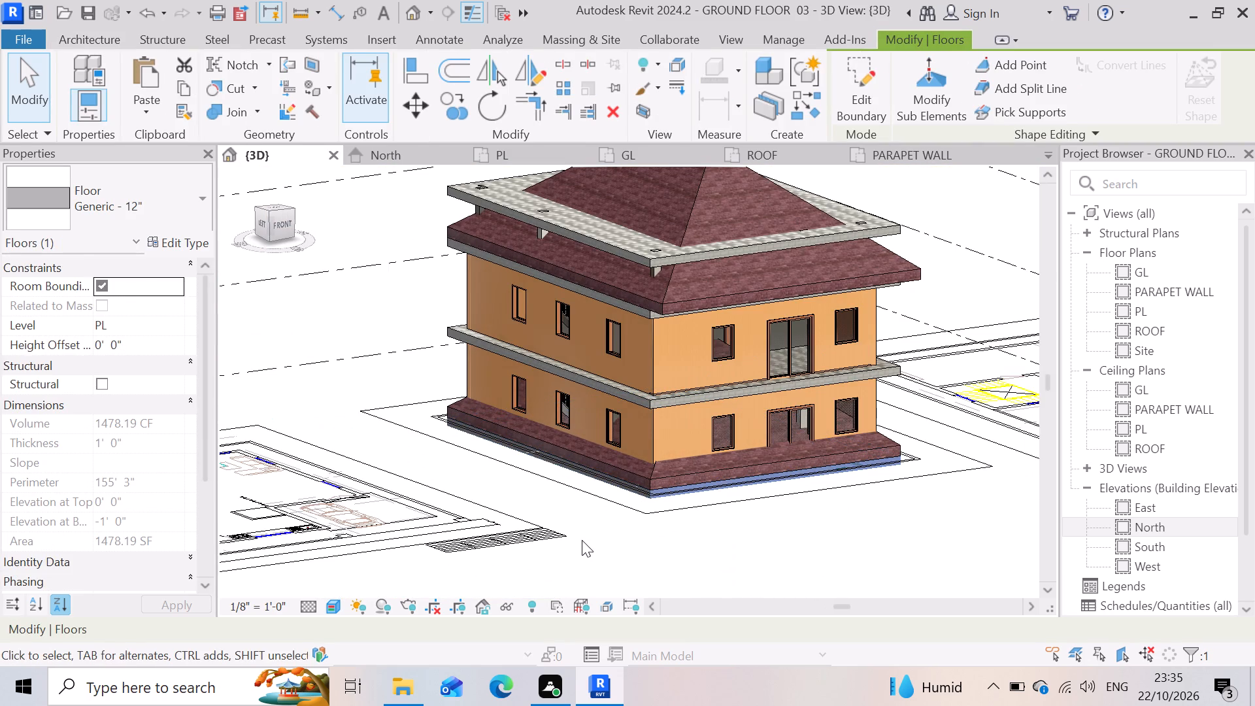
{"action": "left_click", "coordinate": [580, 539]}
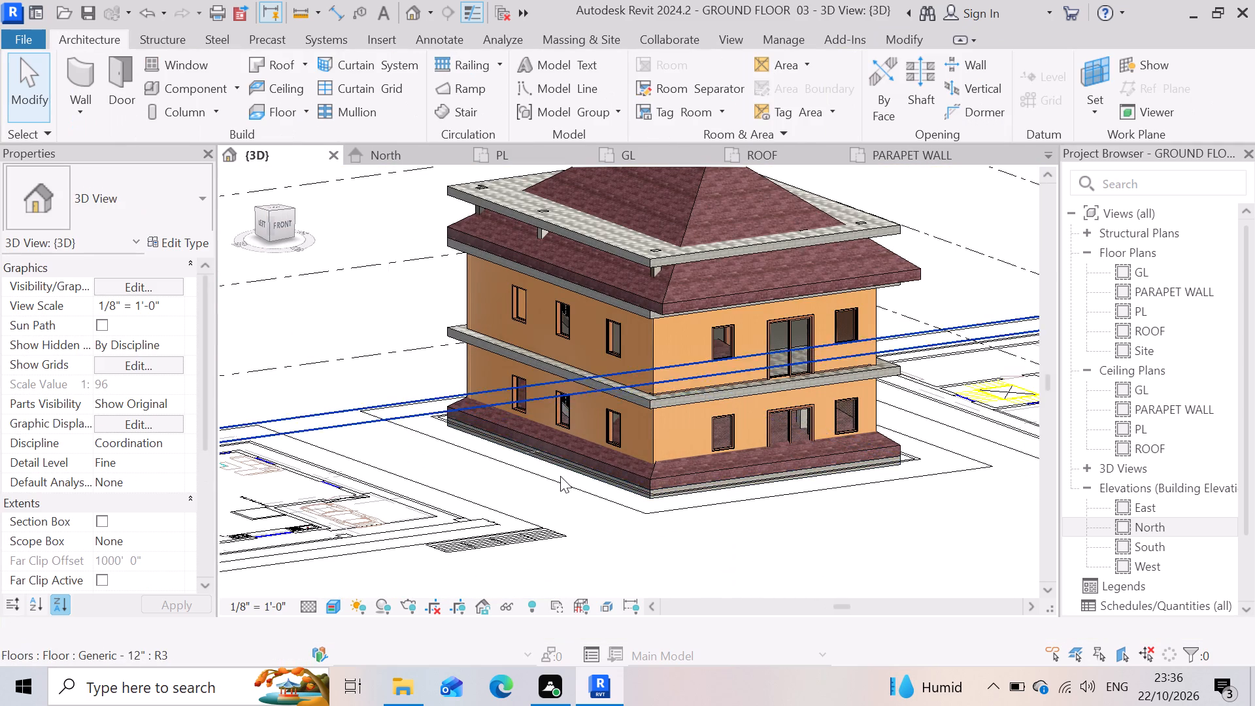
{"action": "scroll", "coordinate": [588, 387], "scroll_direction": "up", "scroll_amount": 3}
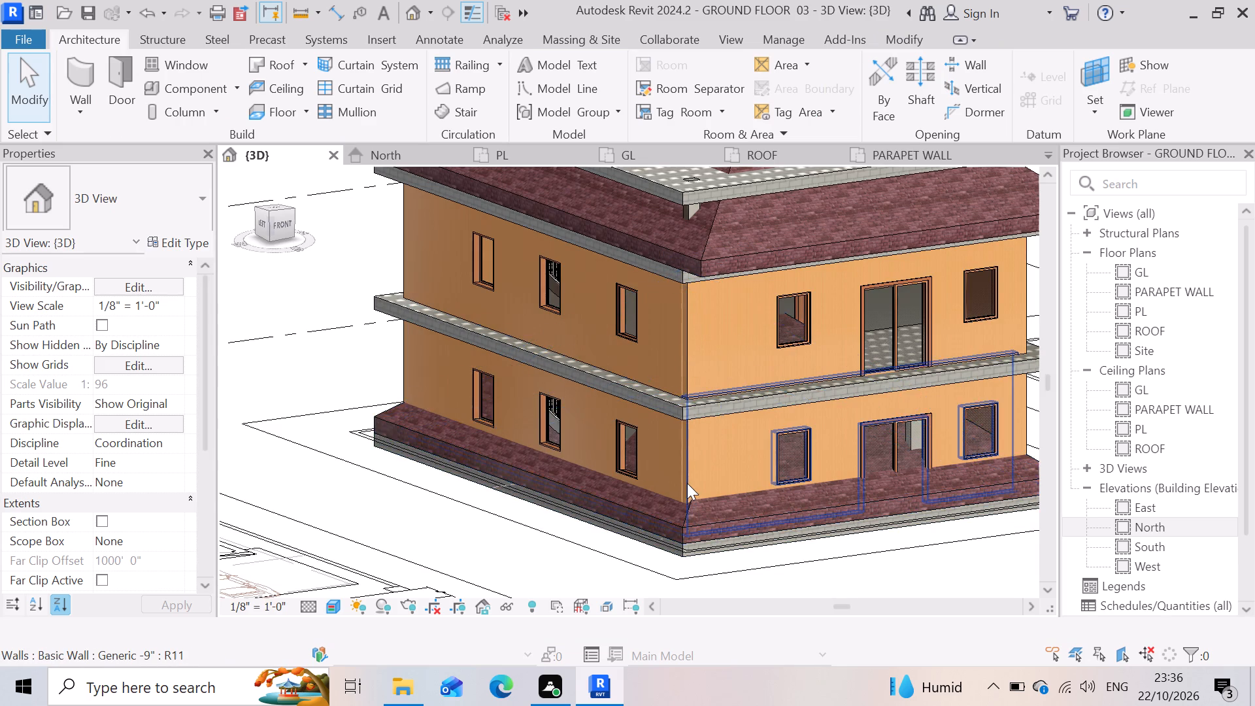
Examine the upper roof and the parapet-level slab, both up close and as part of the whole building.
{"action": "scroll", "coordinate": [687, 483], "scroll_direction": "down", "scroll_amount": 7}
{"action": "scroll", "coordinate": [751, 206], "scroll_direction": "up", "scroll_amount": 4}
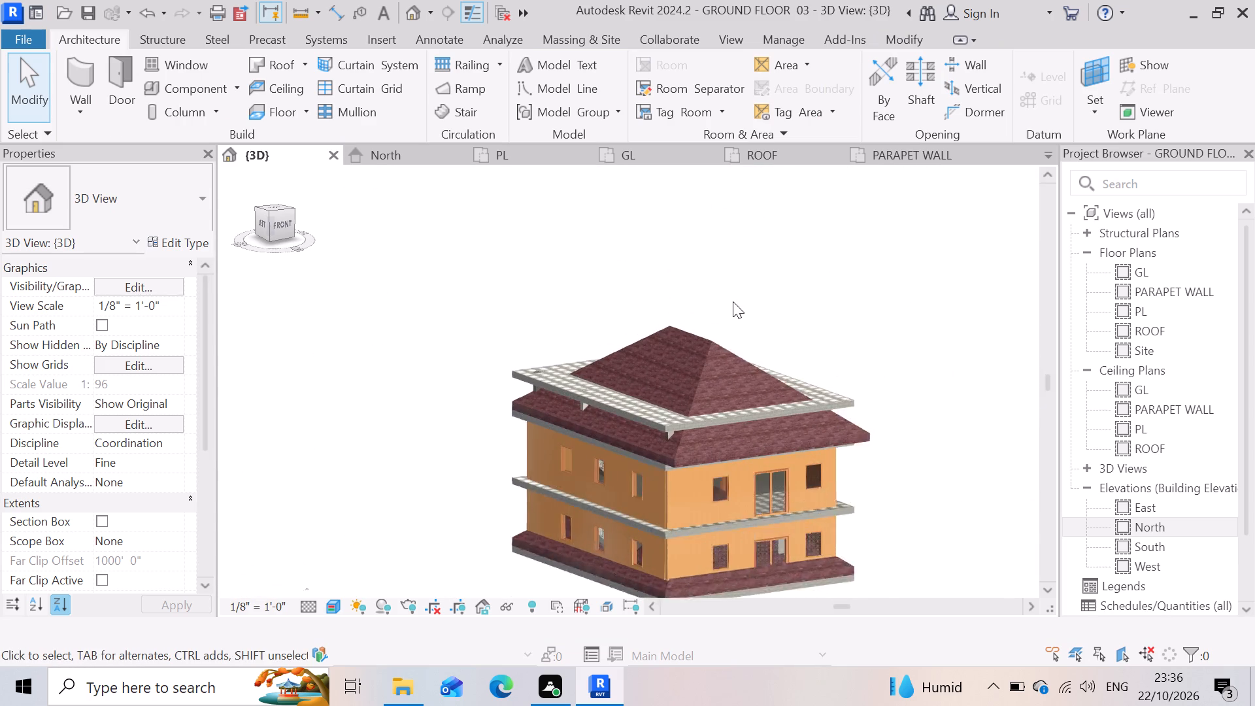
{"action": "scroll", "coordinate": [688, 324], "scroll_direction": "down", "scroll_amount": 8}
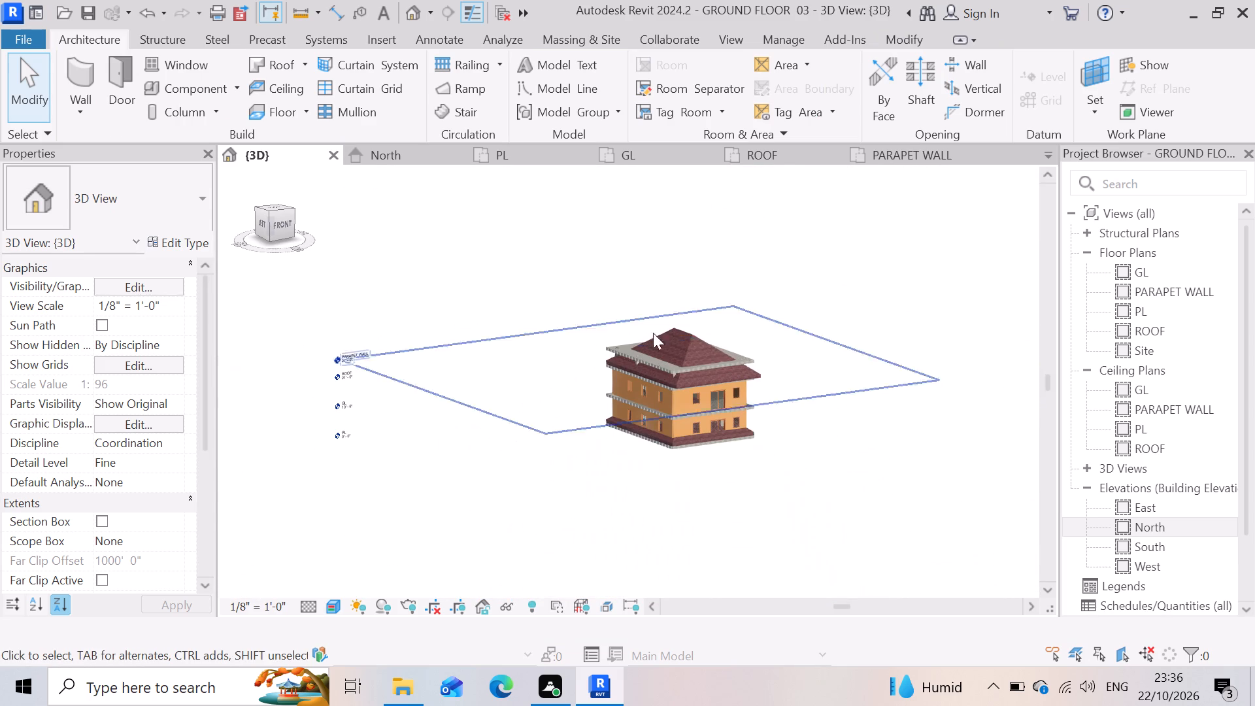
{"action": "scroll", "coordinate": [701, 311], "scroll_direction": "up", "scroll_amount": 7}
{"action": "scroll", "coordinate": [663, 356], "scroll_direction": "up", "scroll_amount": 2}
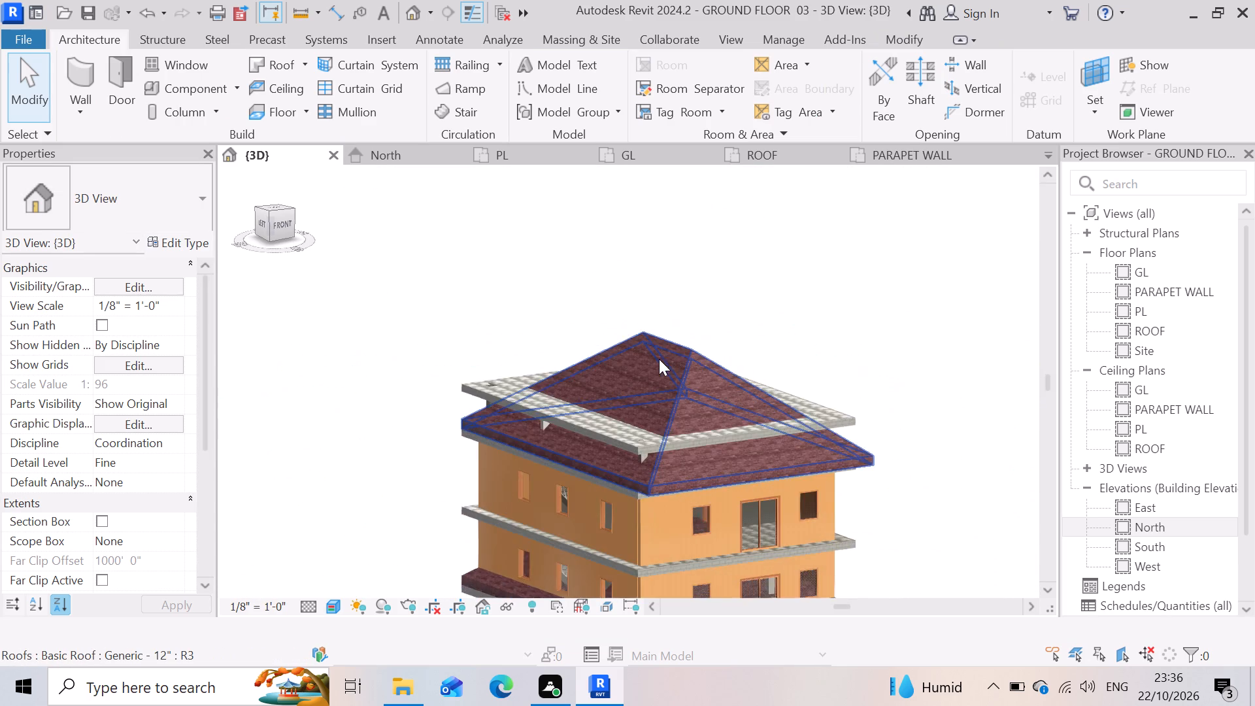
{"action": "scroll", "coordinate": [659, 359], "scroll_direction": "up", "scroll_amount": 2}
{"action": "scroll", "coordinate": [461, 495], "scroll_direction": "up", "scroll_amount": 8}
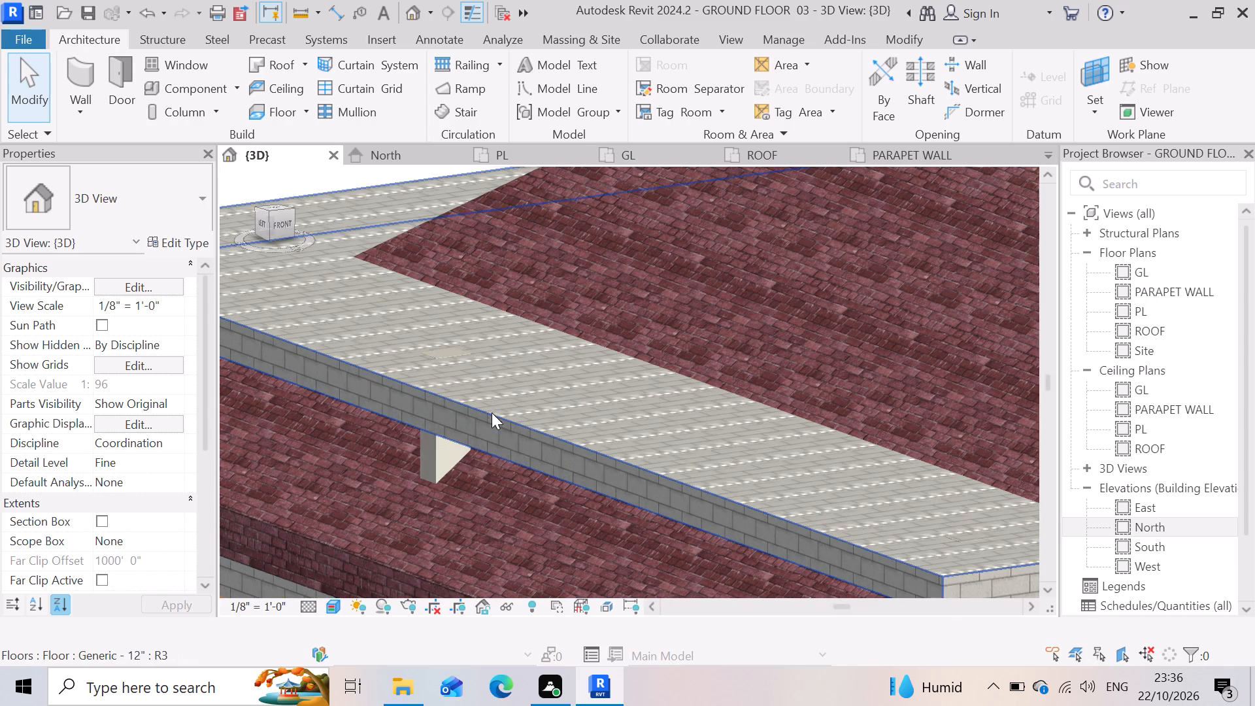
{"action": "scroll", "coordinate": [586, 373], "scroll_direction": "down", "scroll_amount": 14}
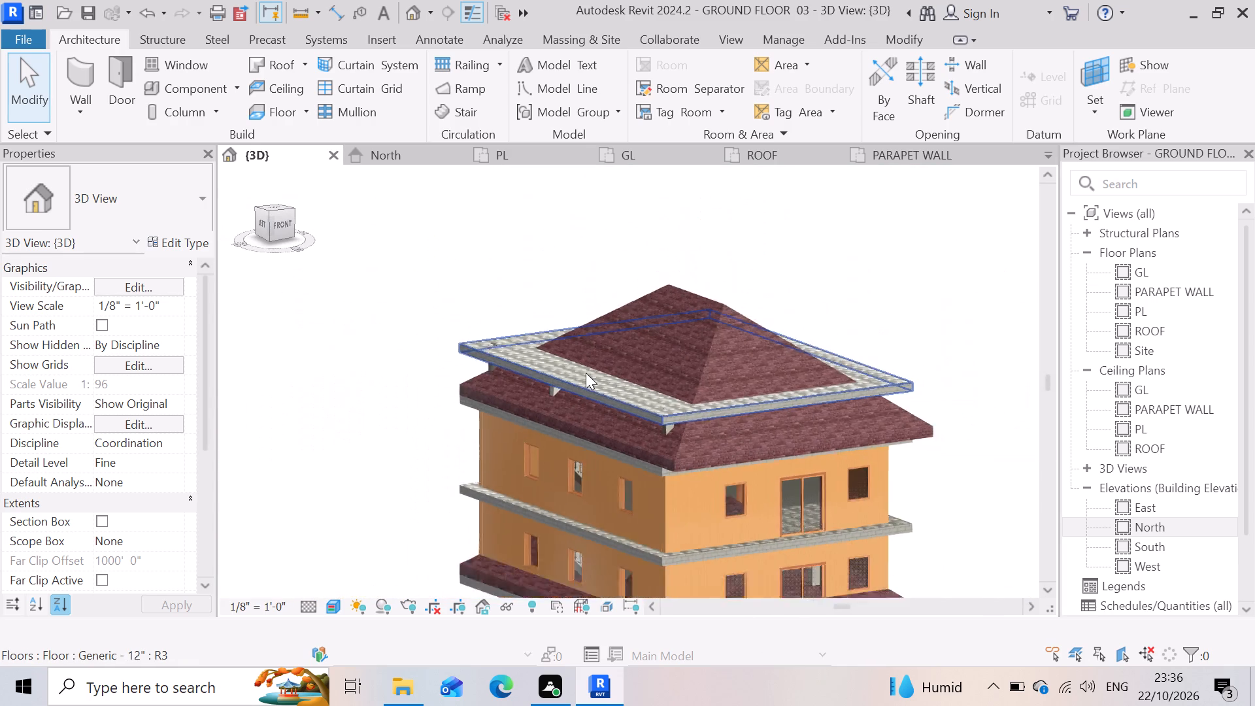
{"action": "scroll", "coordinate": [586, 373], "scroll_direction": "down", "scroll_amount": 2}
Examine the upper-storey front window beside the sliding door and the block-textured corner of the GL floor slab.
{"action": "scroll", "coordinate": [696, 472], "scroll_direction": "up", "scroll_amount": 12}
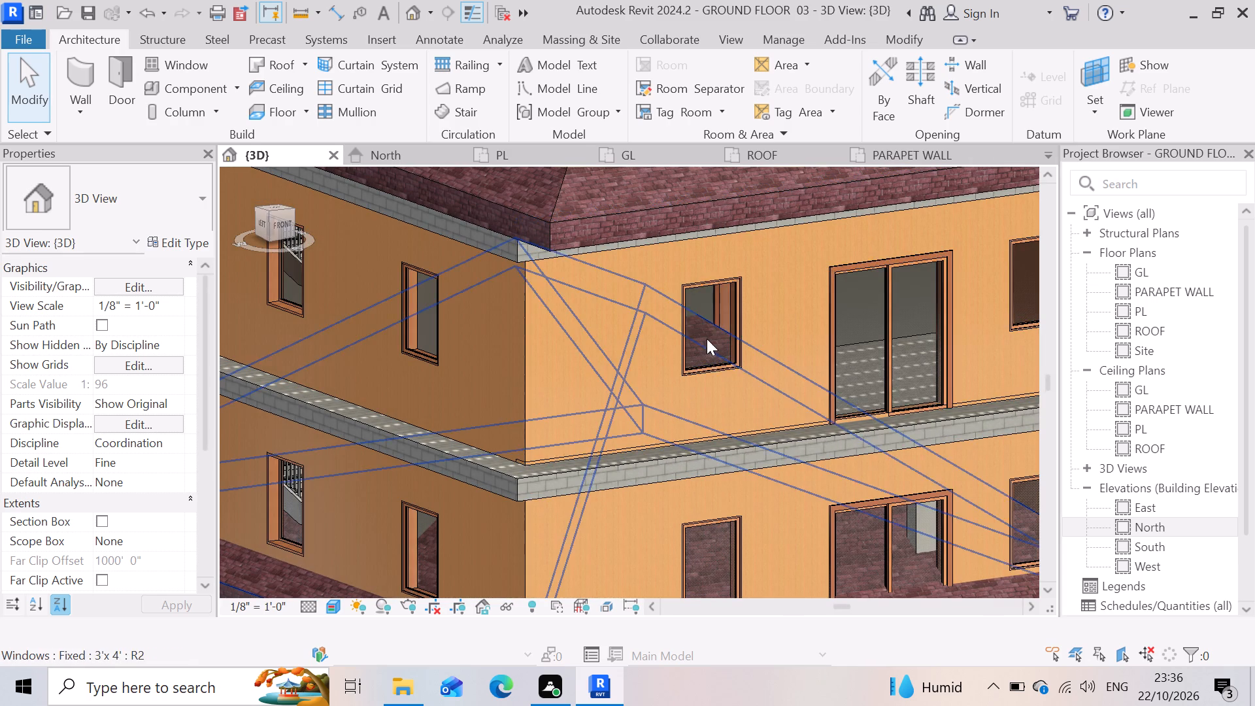
{"action": "scroll", "coordinate": [707, 341], "scroll_direction": "up", "scroll_amount": 19}
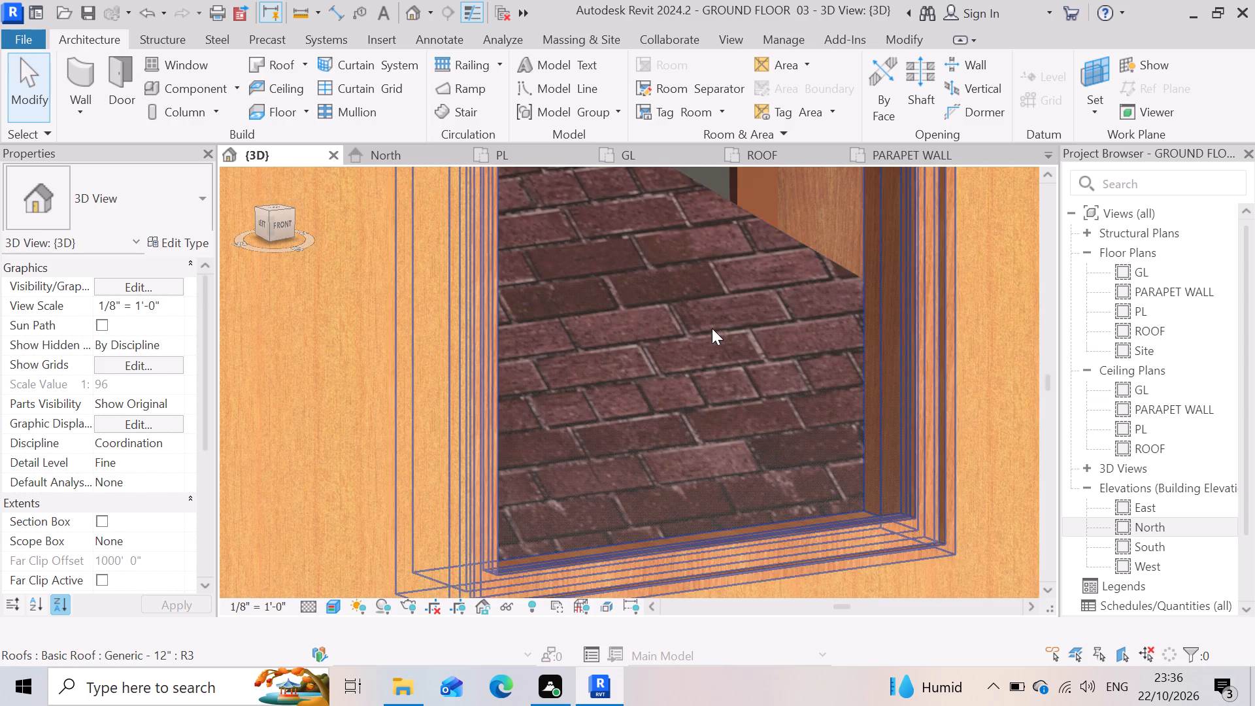
{"action": "scroll", "coordinate": [630, 369], "scroll_direction": "down", "scroll_amount": 13}
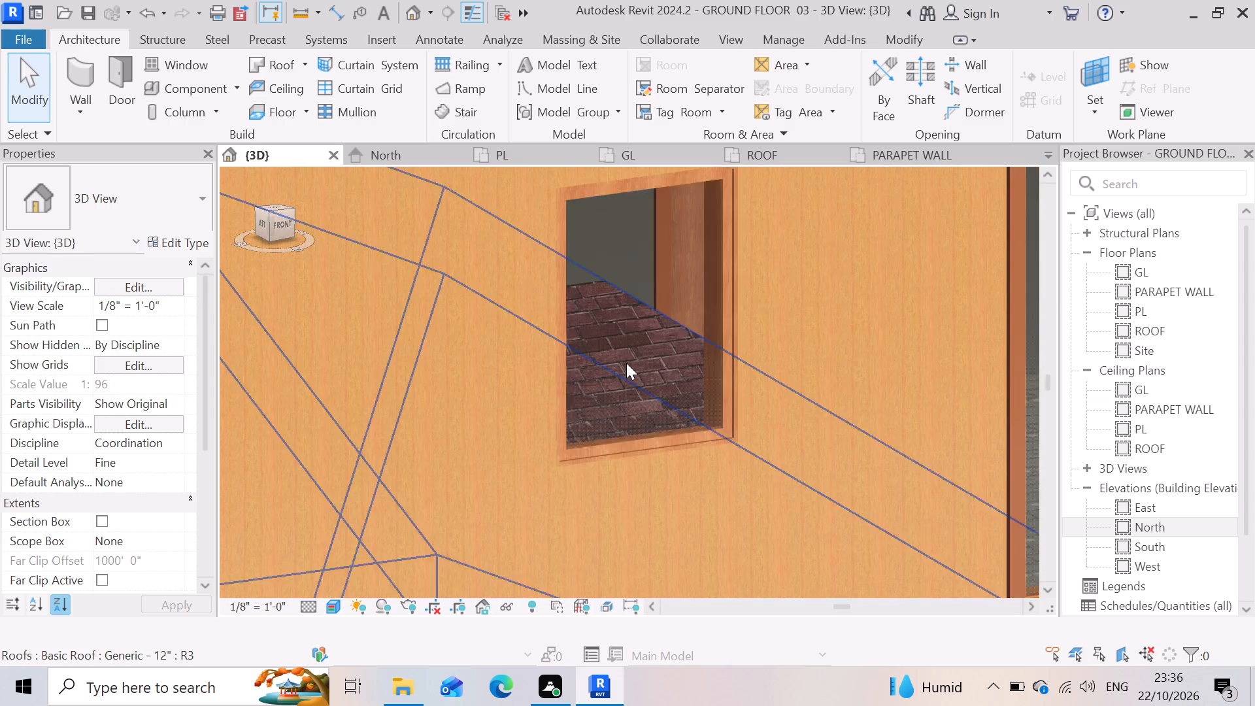
{"action": "scroll", "coordinate": [626, 363], "scroll_direction": "down", "scroll_amount": 8}
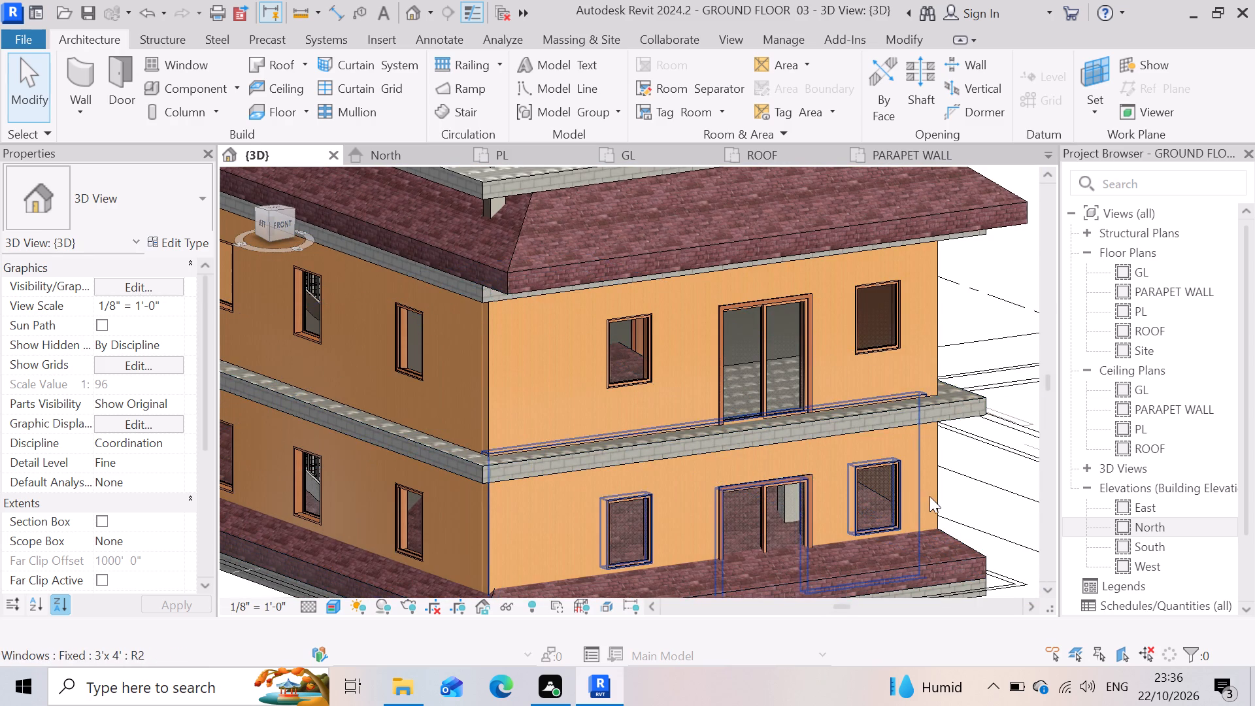
{"action": "scroll", "coordinate": [955, 478], "scroll_direction": "up", "scroll_amount": 4}
{"action": "scroll", "coordinate": [996, 375], "scroll_direction": "up", "scroll_amount": 9}
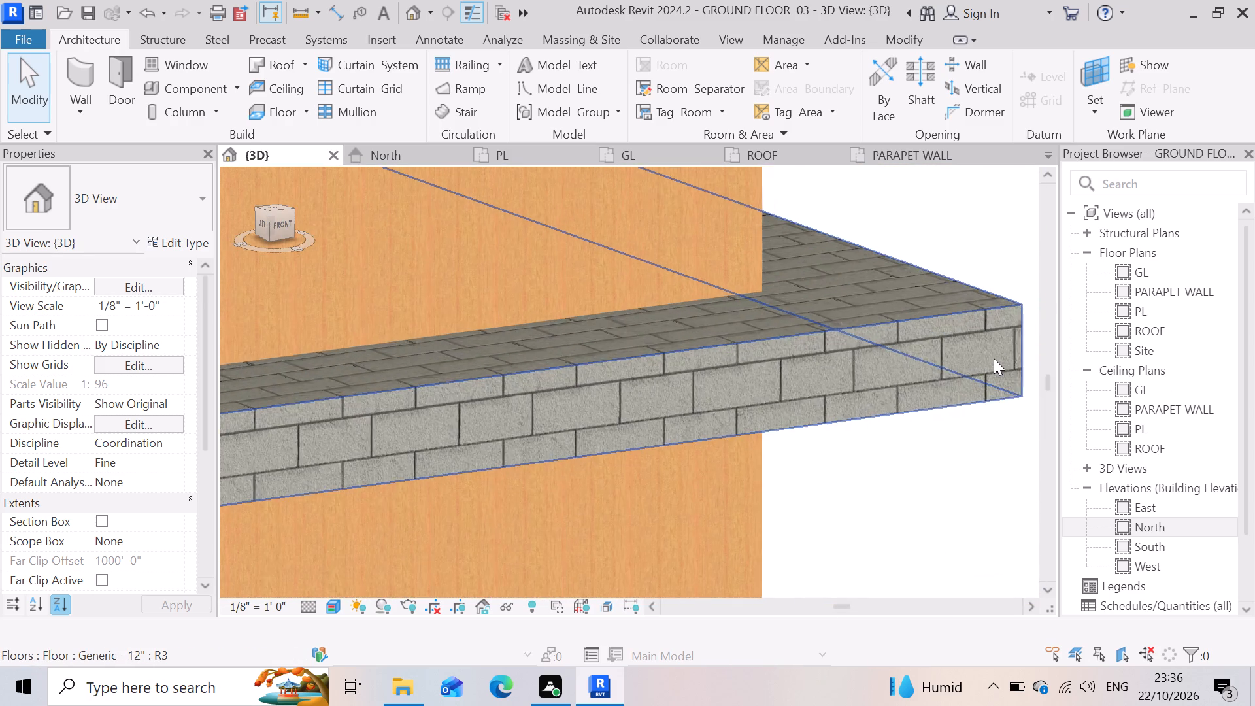
{"action": "scroll", "coordinate": [994, 358], "scroll_direction": "up", "scroll_amount": 5}
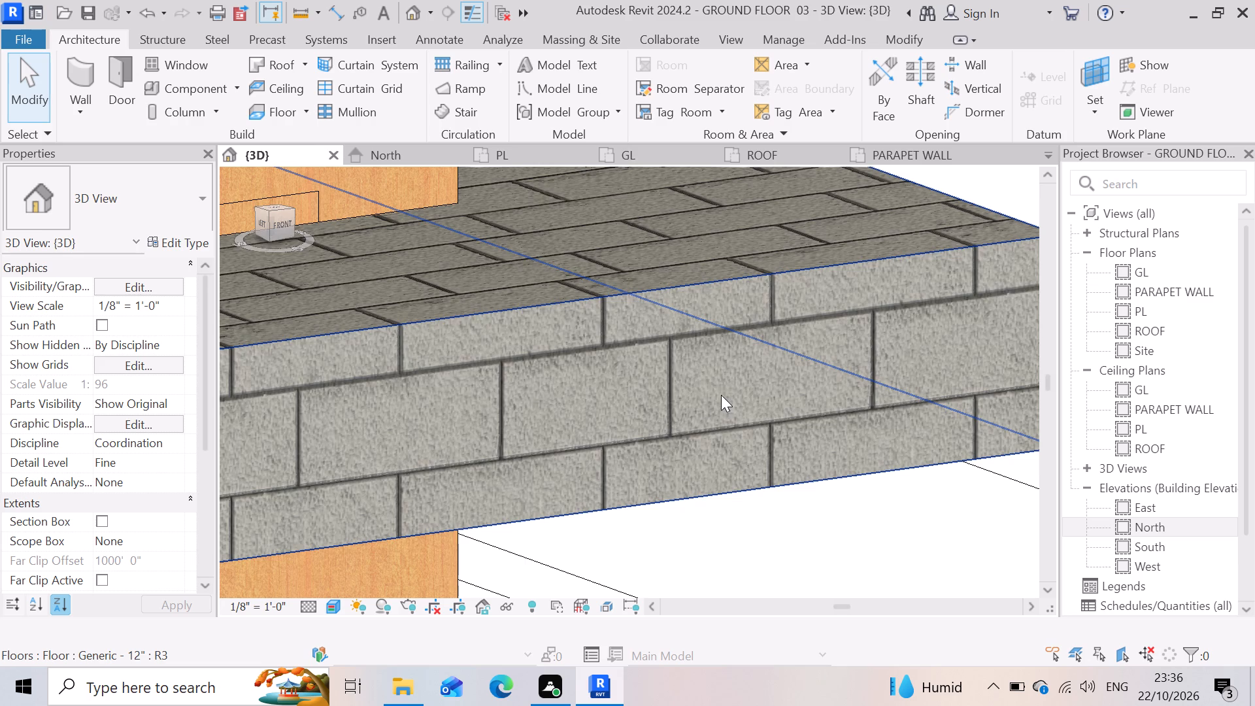
Select all visible Generic - 12" floors and change their structure layer's material to Asphalt, Pavement, Light Grey.
{"action": "scroll", "coordinate": [723, 395], "scroll_direction": "down", "scroll_amount": 14}
{"action": "left_click", "coordinate": [709, 391]}
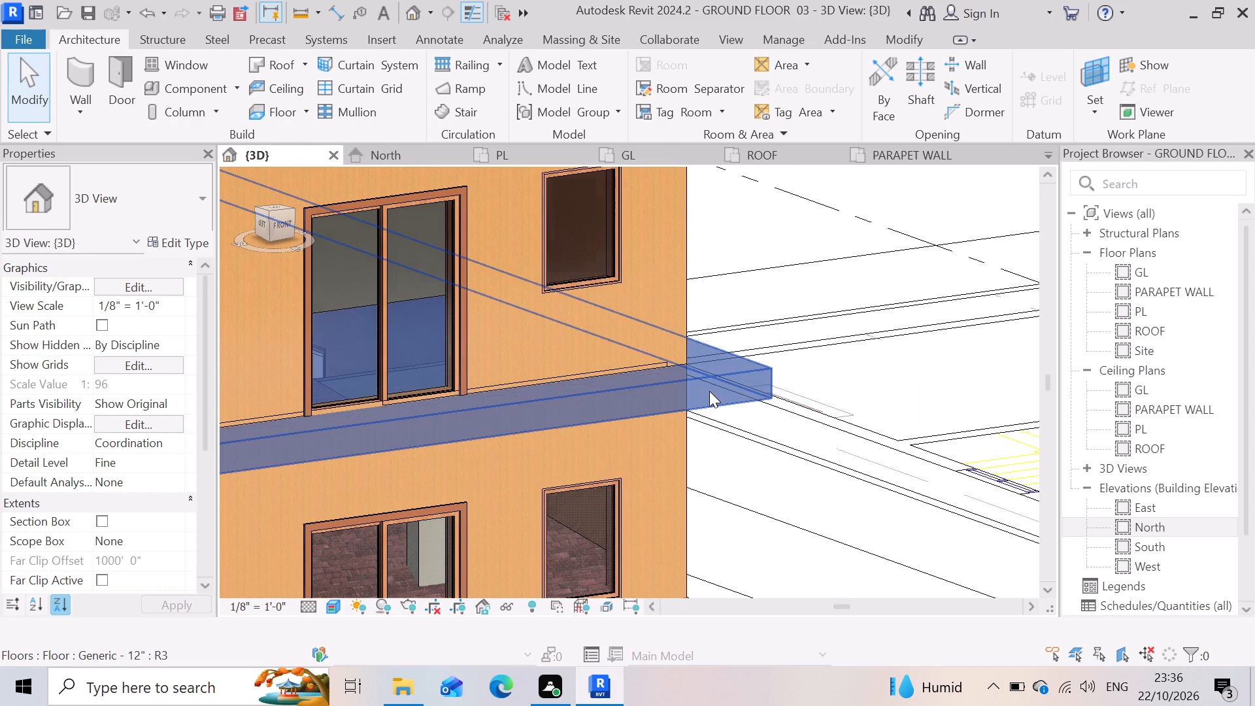
{"action": "scroll", "coordinate": [623, 427], "scroll_direction": "down", "scroll_amount": 9}
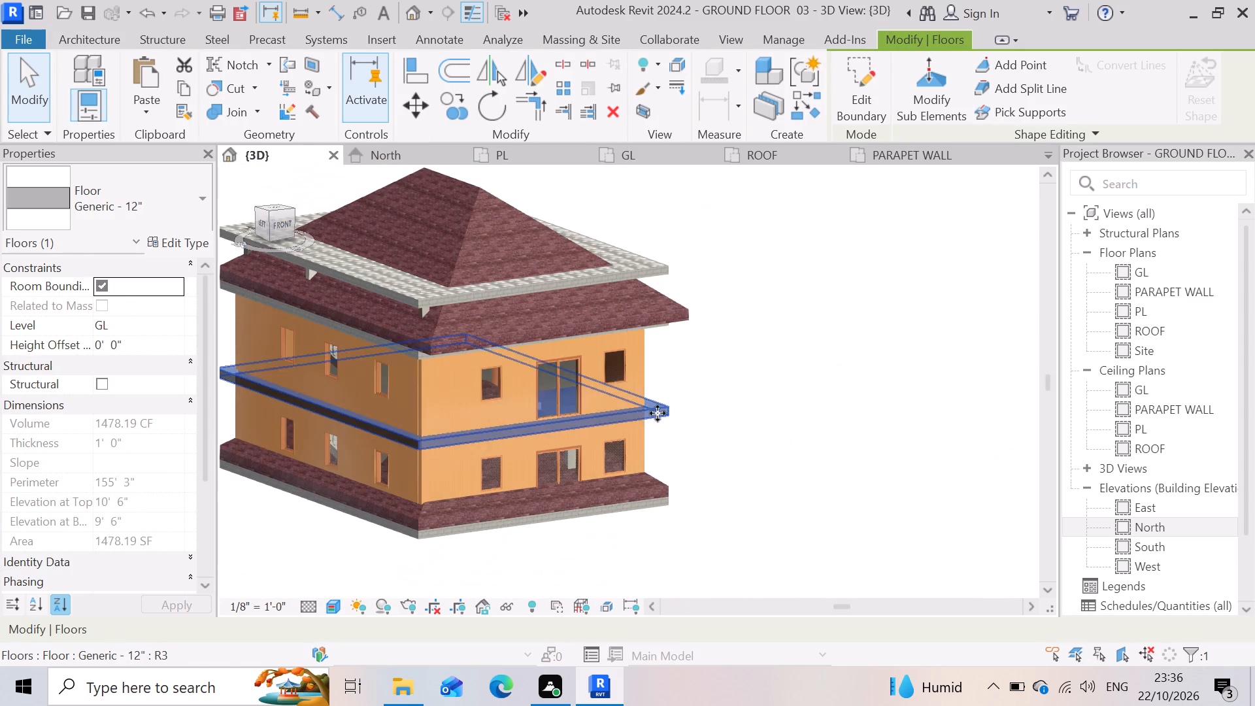
{"action": "right_click", "coordinate": [709, 411]}
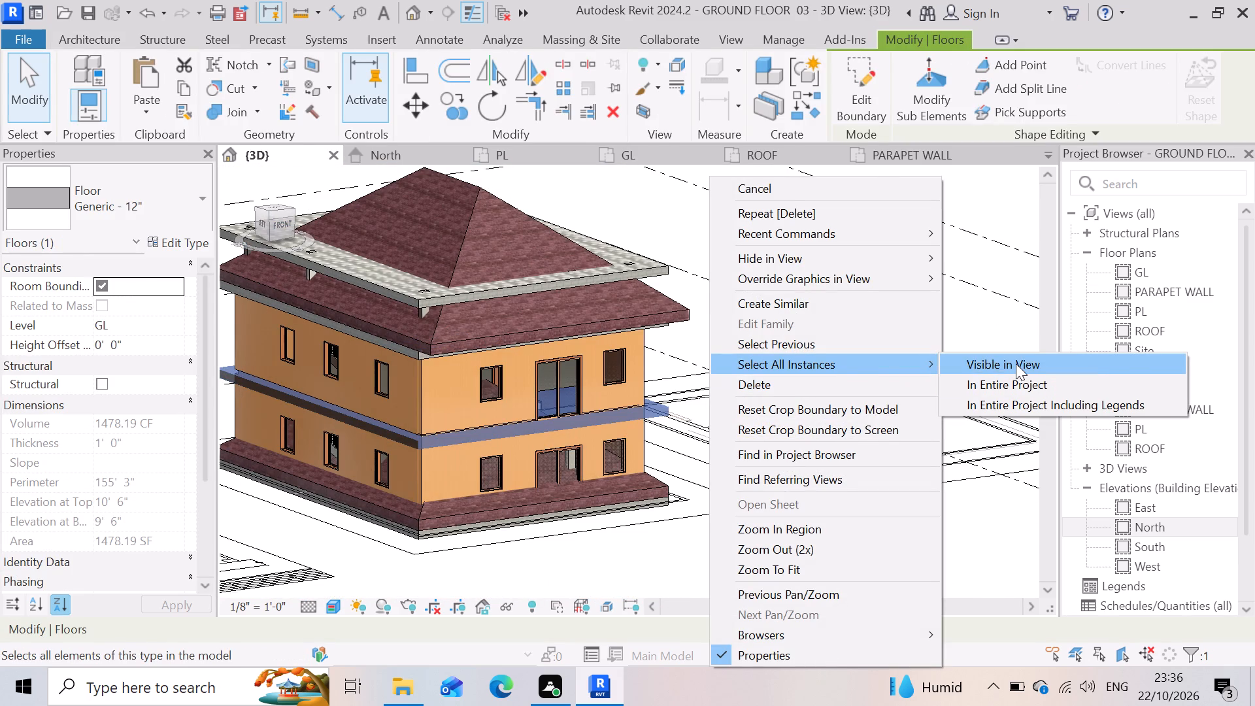
{"action": "left_click", "coordinate": [1016, 363]}
{"action": "scroll", "coordinate": [970, 373], "scroll_direction": "down", "scroll_amount": 5}
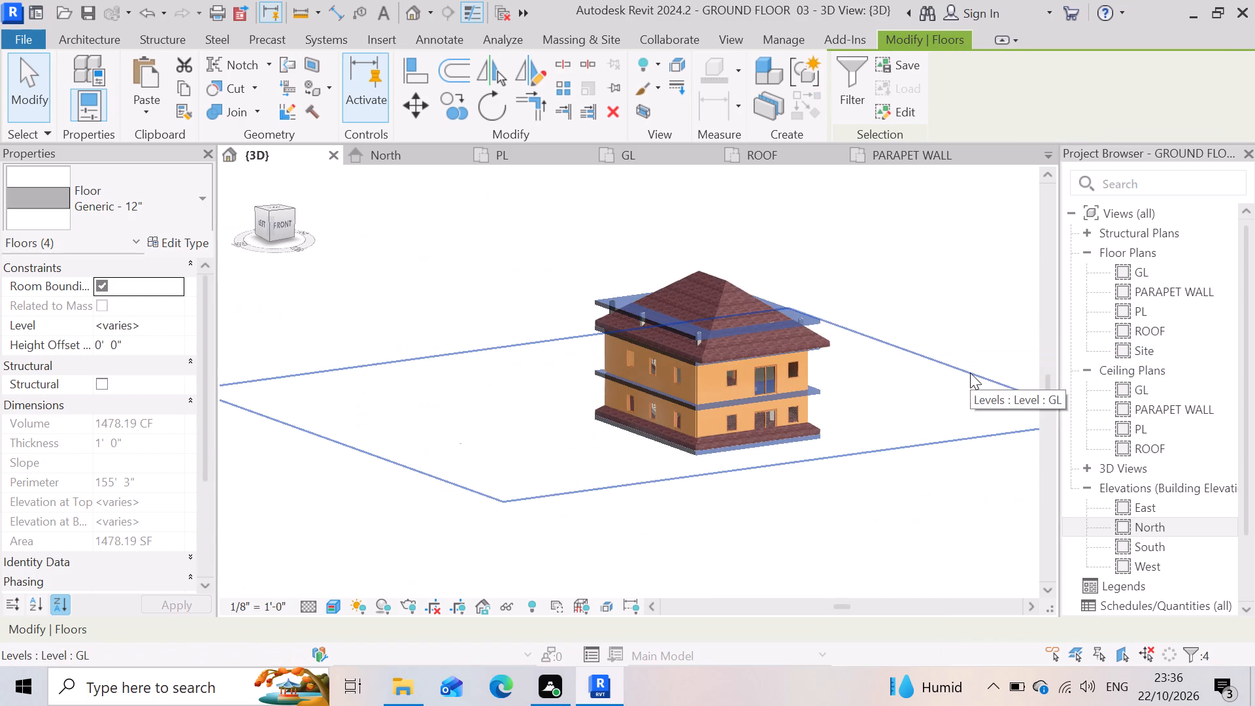
{"action": "scroll", "coordinate": [564, 315], "scroll_direction": "up", "scroll_amount": 3}
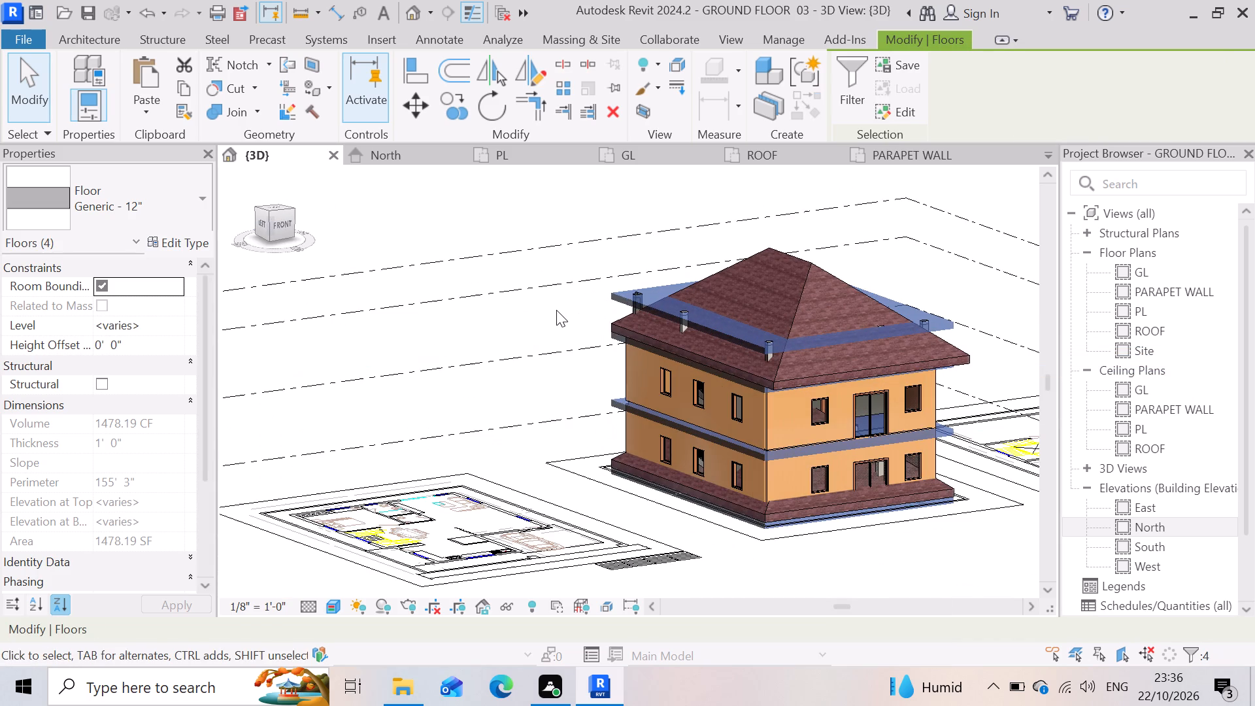
{"action": "left_click", "coordinate": [181, 244]}
{"action": "left_click", "coordinate": [885, 245]}
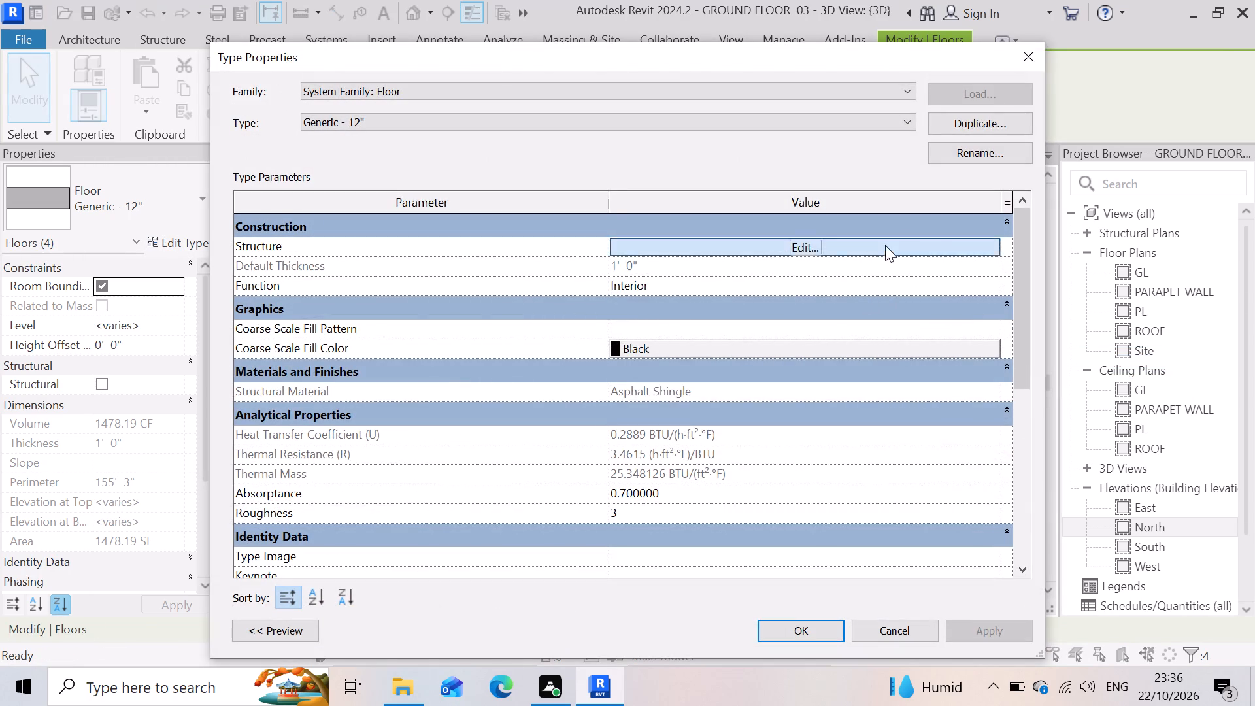
{"action": "left_click", "coordinate": [554, 247]}
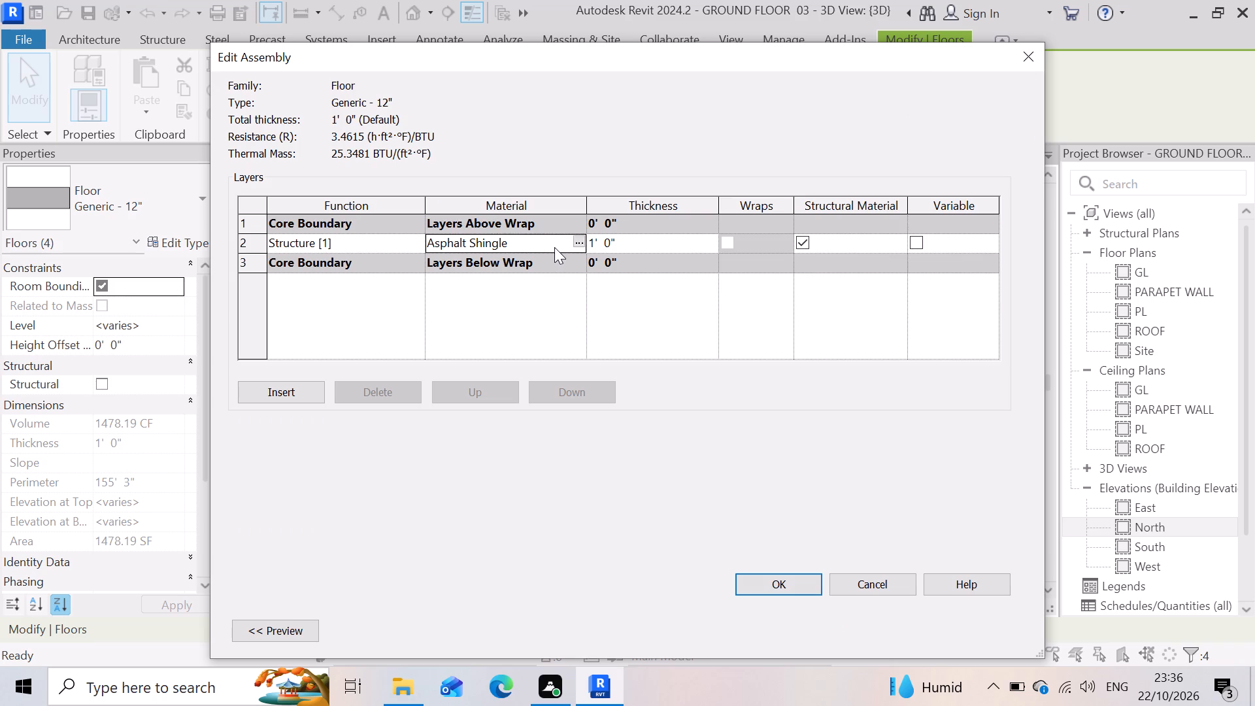
{"action": "left_click", "coordinate": [575, 237]}
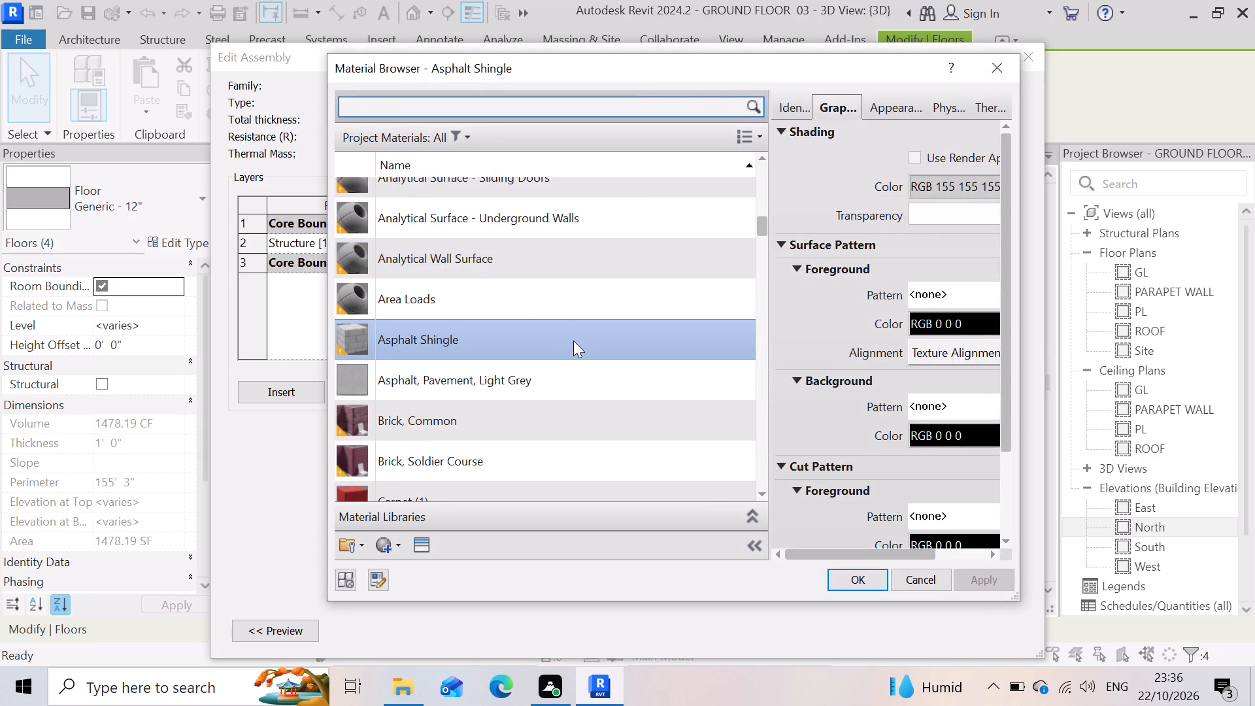
{"action": "left_click", "coordinate": [540, 375]}
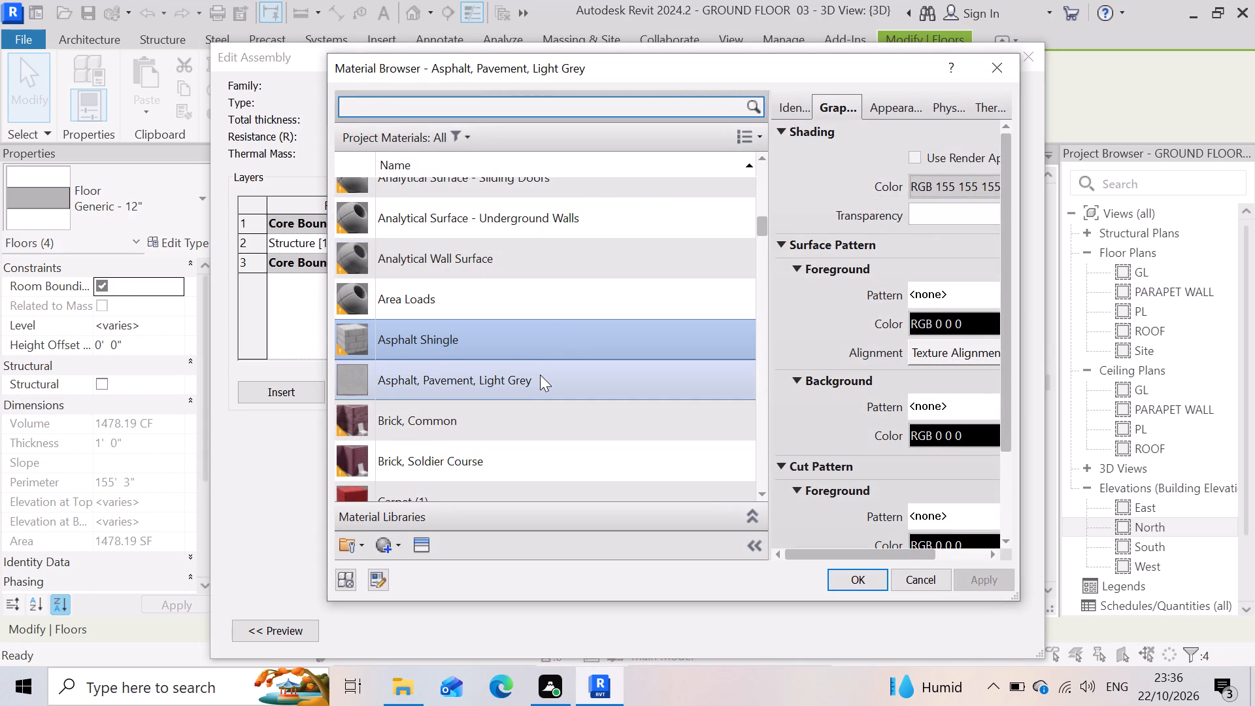
{"action": "left_click", "coordinate": [869, 582]}
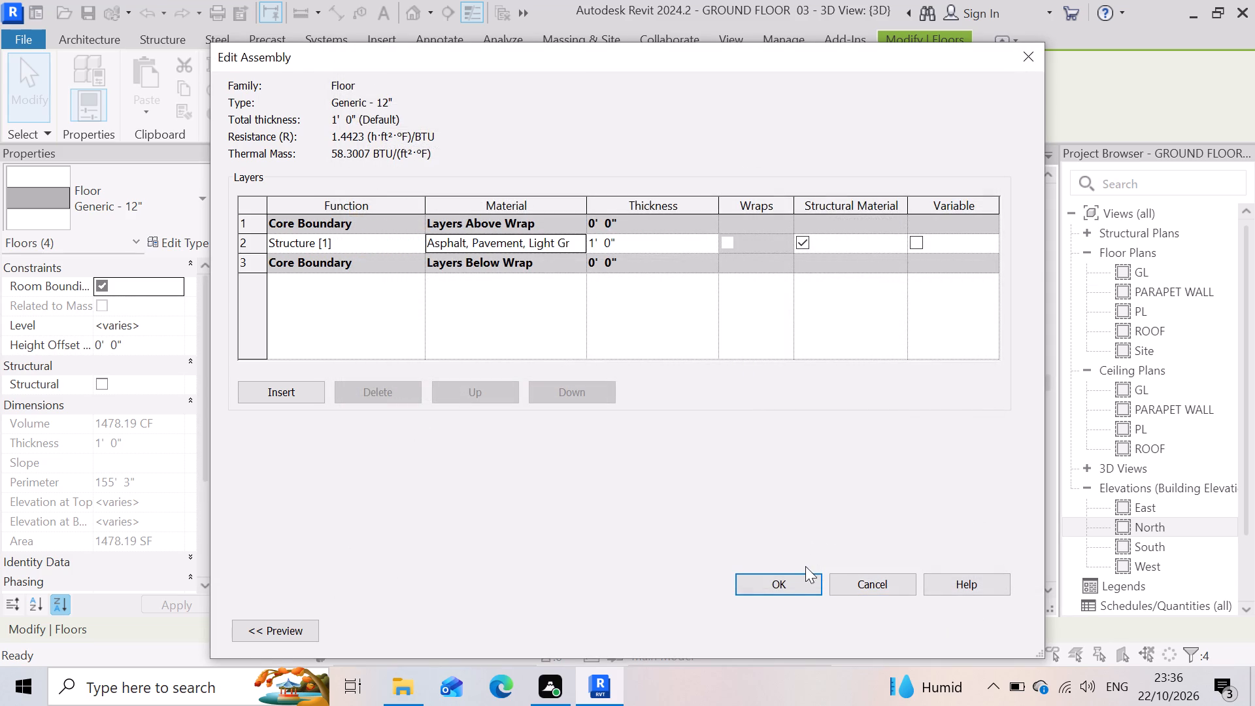
{"action": "left_click", "coordinate": [801, 582]}
{"action": "left_click", "coordinate": [987, 637]}
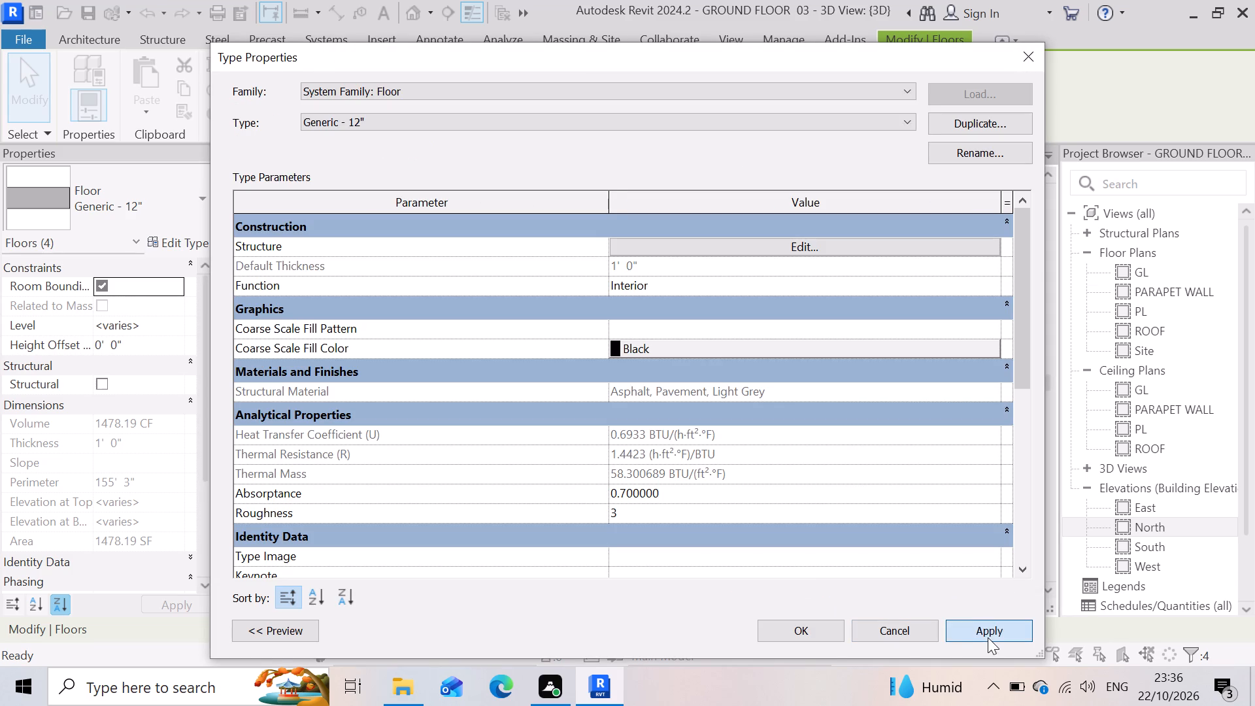
{"action": "left_click", "coordinate": [814, 637]}
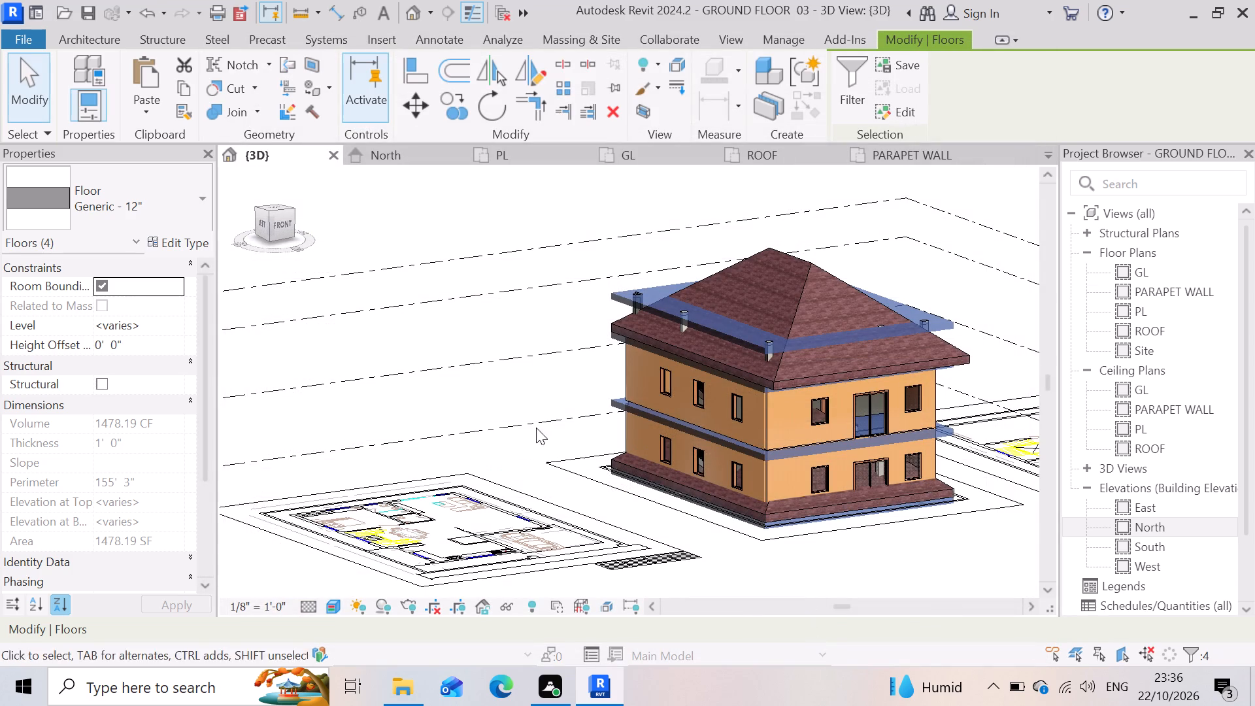
{"action": "left_click", "coordinate": [482, 336]}
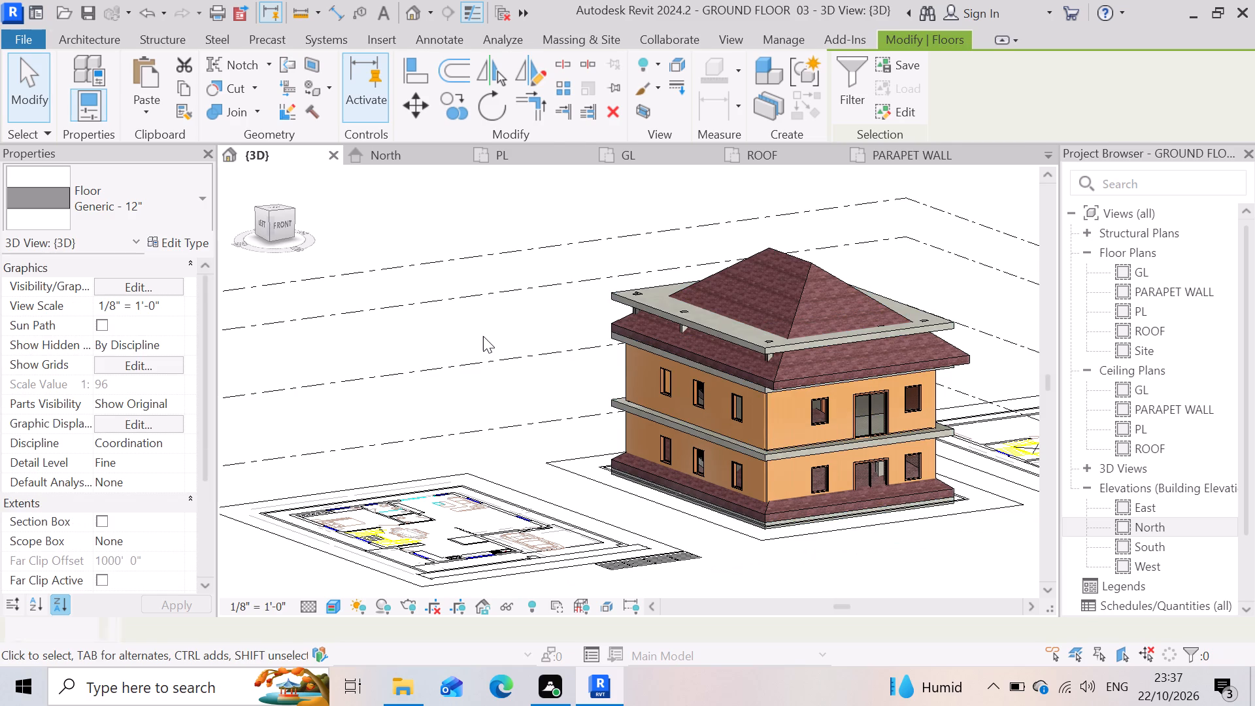
Examine the new floor material on the slab edges and the parapet-level slab's corner.
{"action": "scroll", "coordinate": [863, 501], "scroll_direction": "up", "scroll_amount": 3}
{"action": "scroll", "coordinate": [650, 382], "scroll_direction": "up", "scroll_amount": 3}
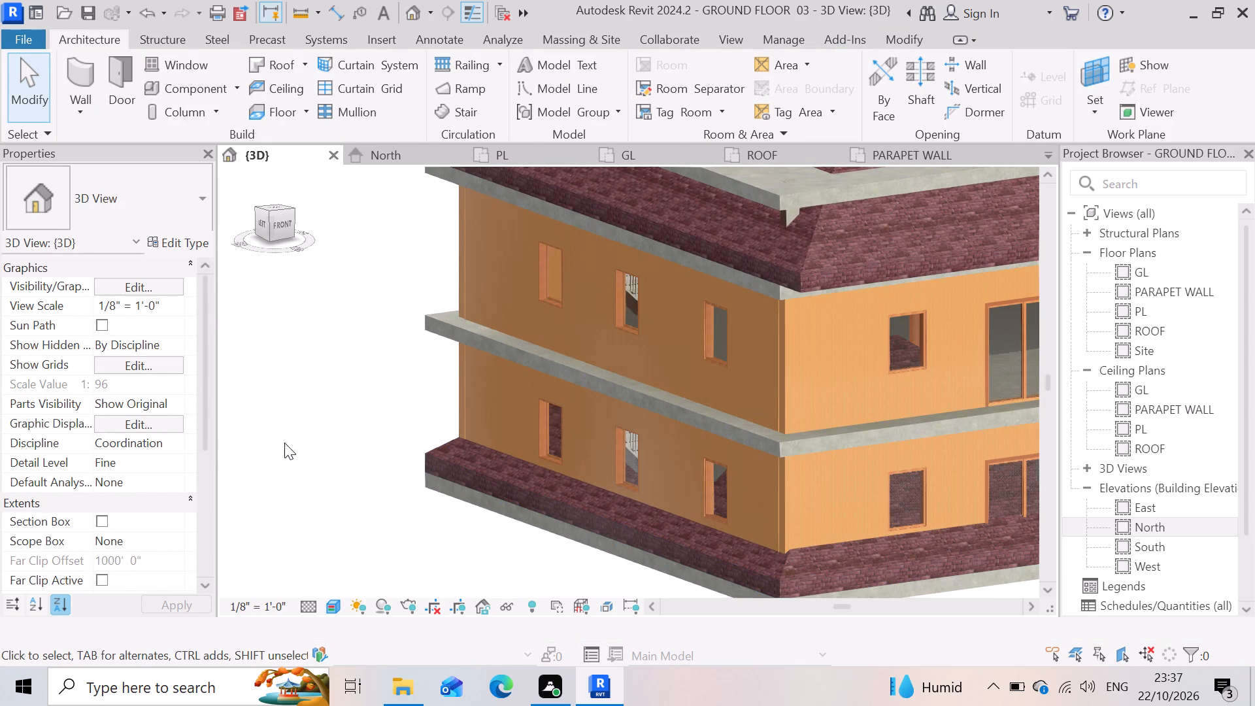
{"action": "scroll", "coordinate": [284, 443], "scroll_direction": "down", "scroll_amount": 4}
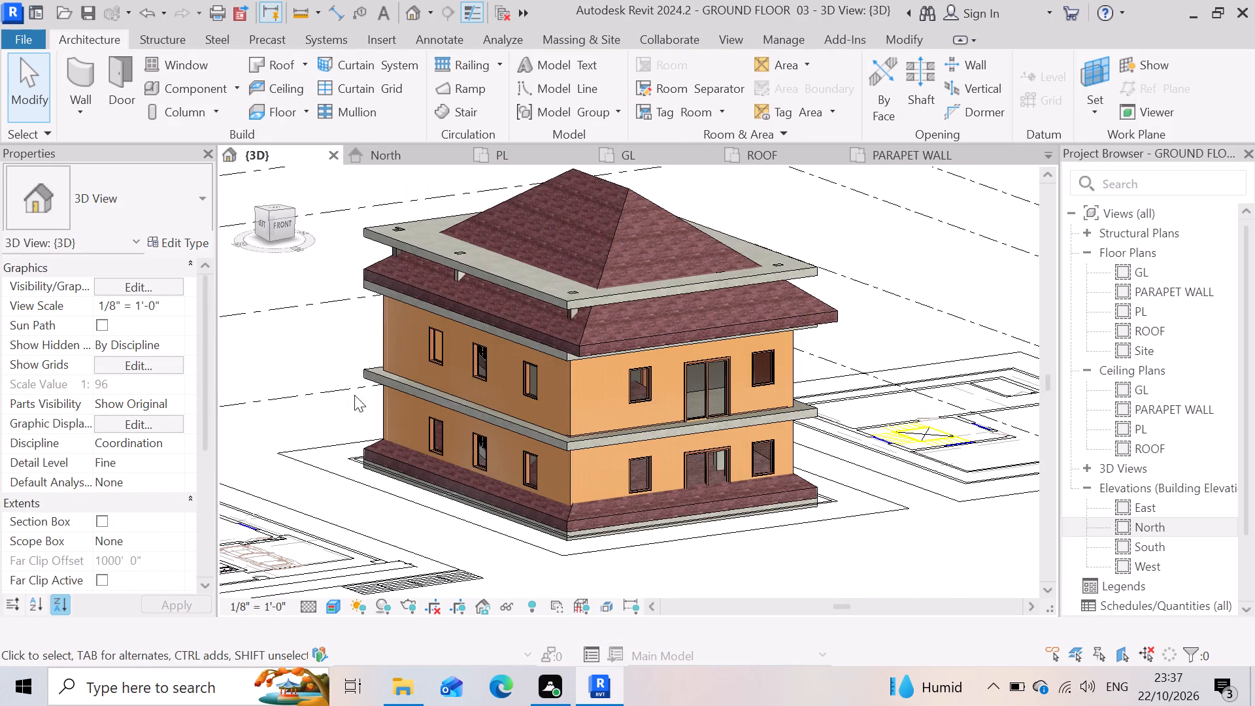
{"action": "scroll", "coordinate": [590, 354], "scroll_direction": "up", "scroll_amount": 3}
{"action": "scroll", "coordinate": [565, 286], "scroll_direction": "up", "scroll_amount": 4}
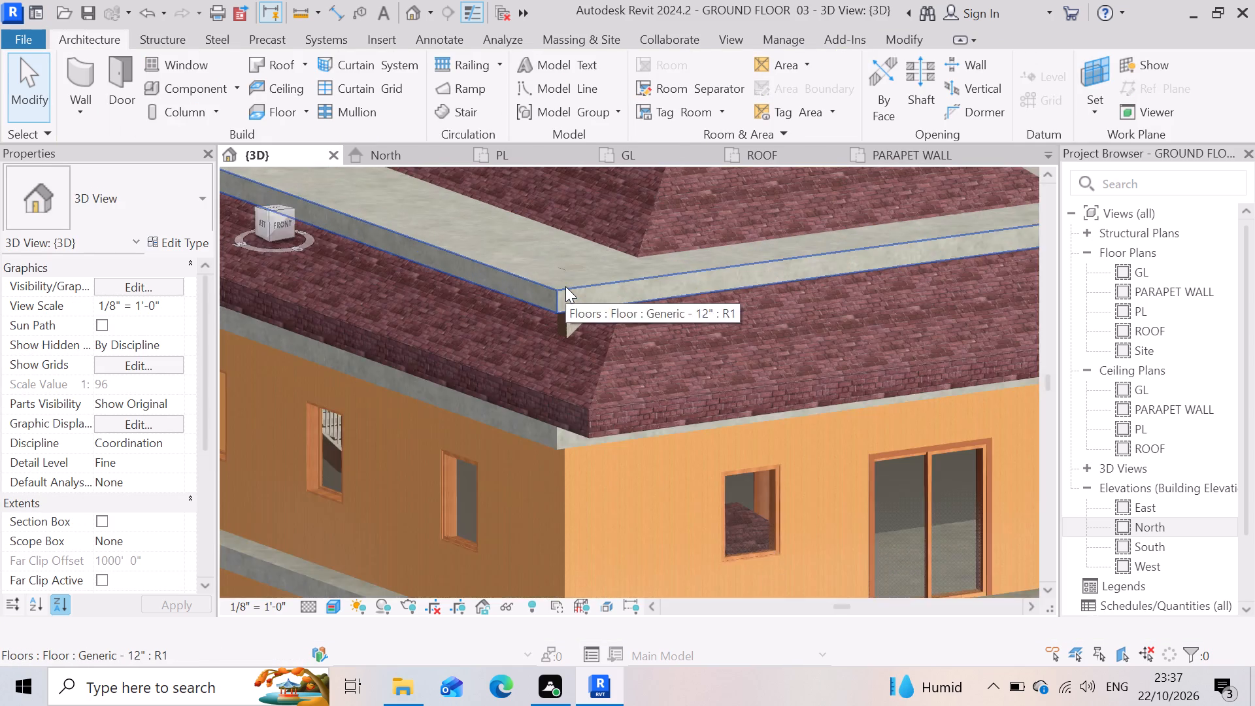
{"action": "scroll", "coordinate": [565, 286], "scroll_direction": "up", "scroll_amount": 4}
{"action": "scroll", "coordinate": [735, 373], "scroll_direction": "down", "scroll_amount": 13}
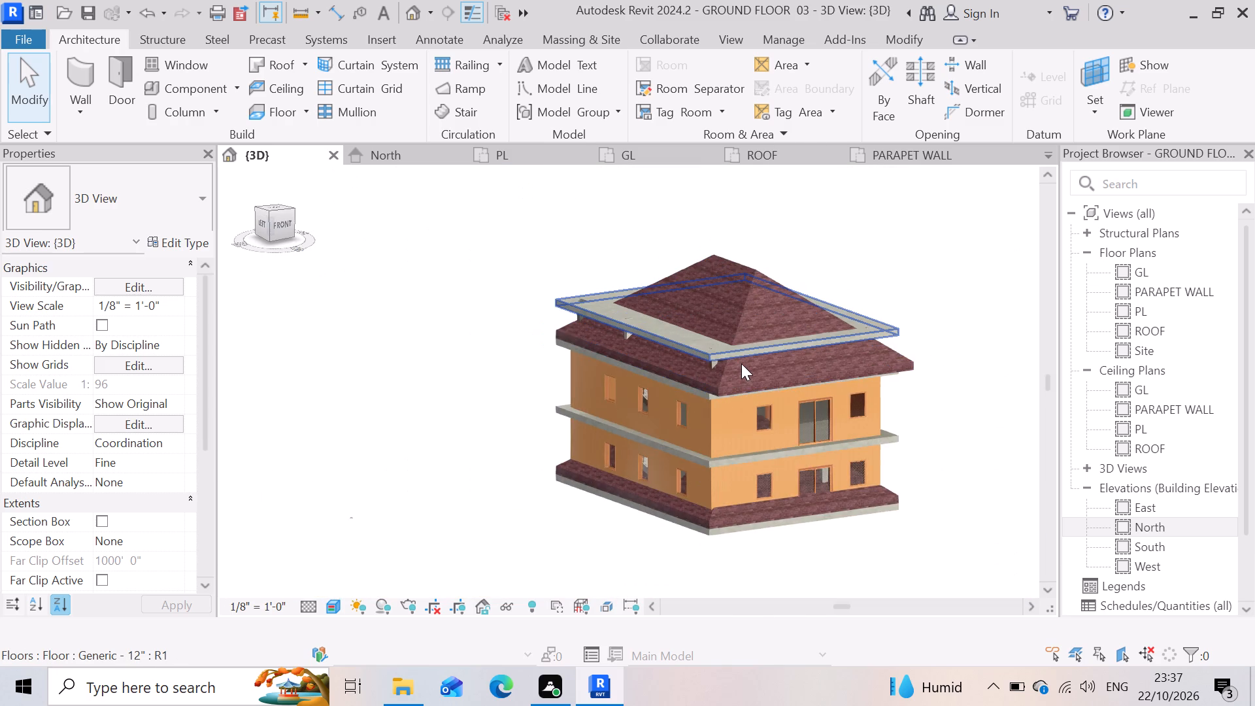
Temporarily hide the parapet-level floor slab in the 3D view.
{"action": "left_click", "coordinate": [676, 341]}
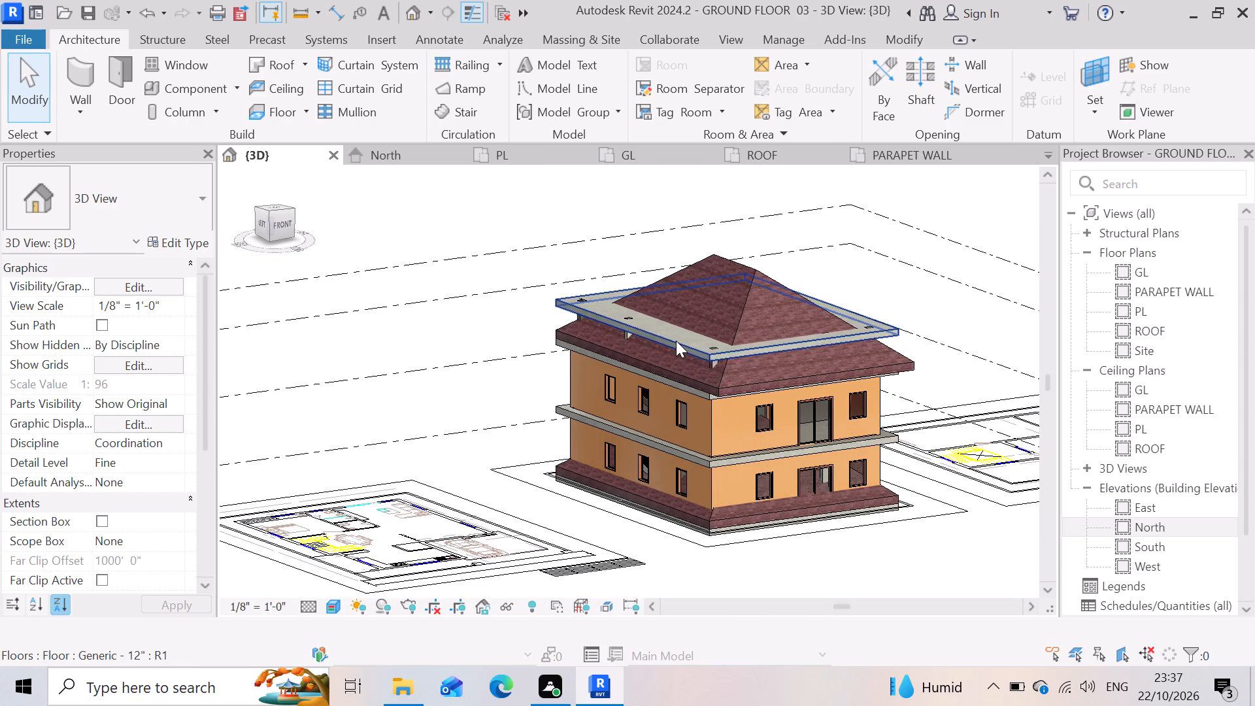
{"action": "type", "text": "HH"}
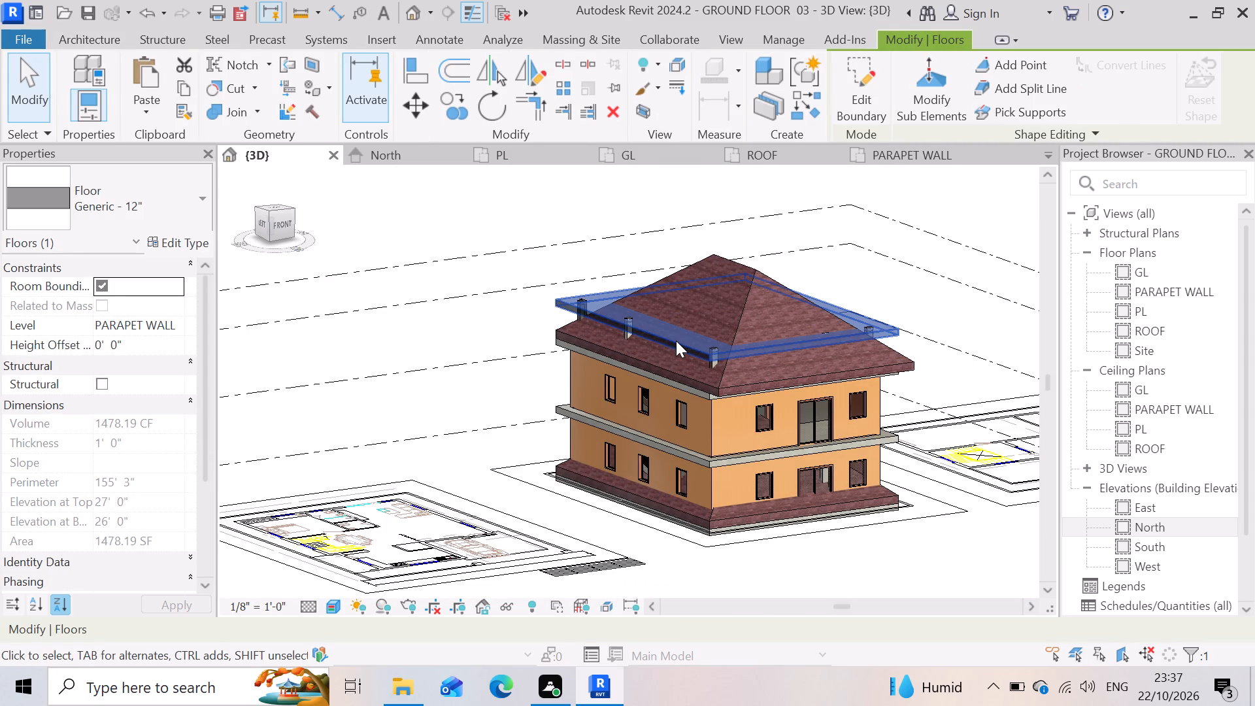
Examine the main roof and the columns projecting through its slopes, up close and within the whole building.
{"action": "scroll", "coordinate": [718, 319], "scroll_direction": "up", "scroll_amount": 4}
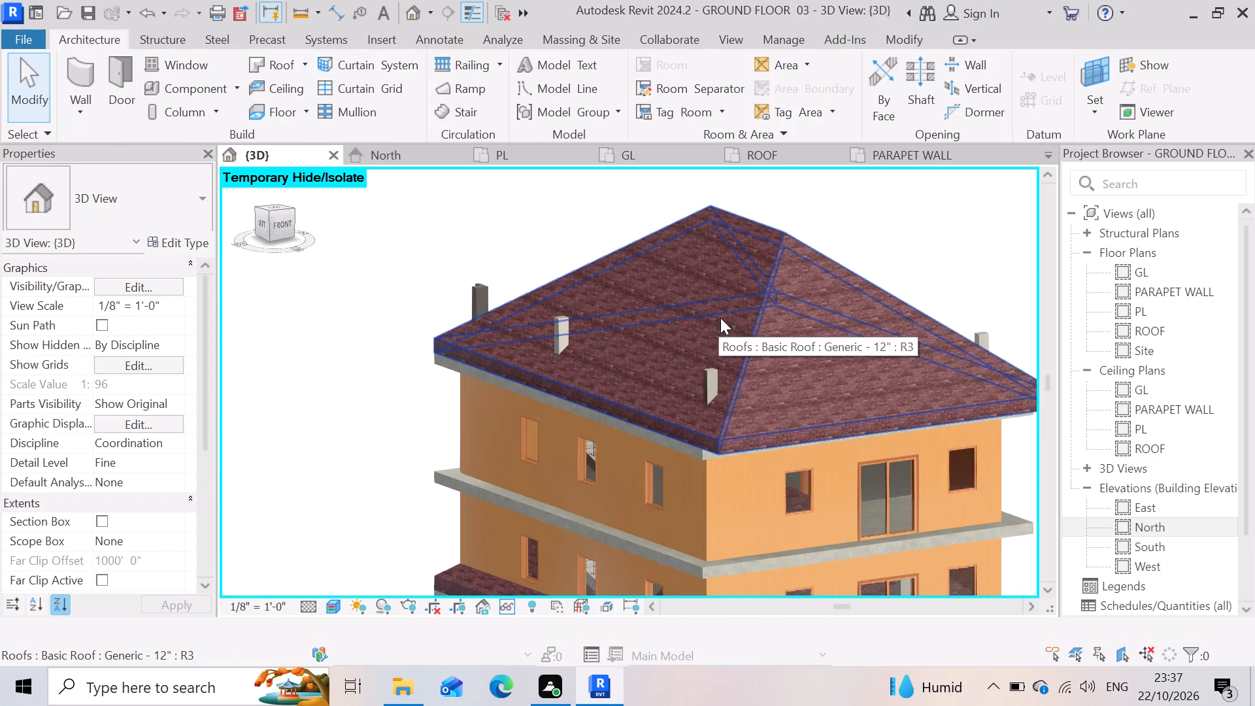
{"action": "scroll", "coordinate": [914, 283], "scroll_direction": "up", "scroll_amount": 3}
{"action": "scroll", "coordinate": [912, 286], "scroll_direction": "down", "scroll_amount": 5}
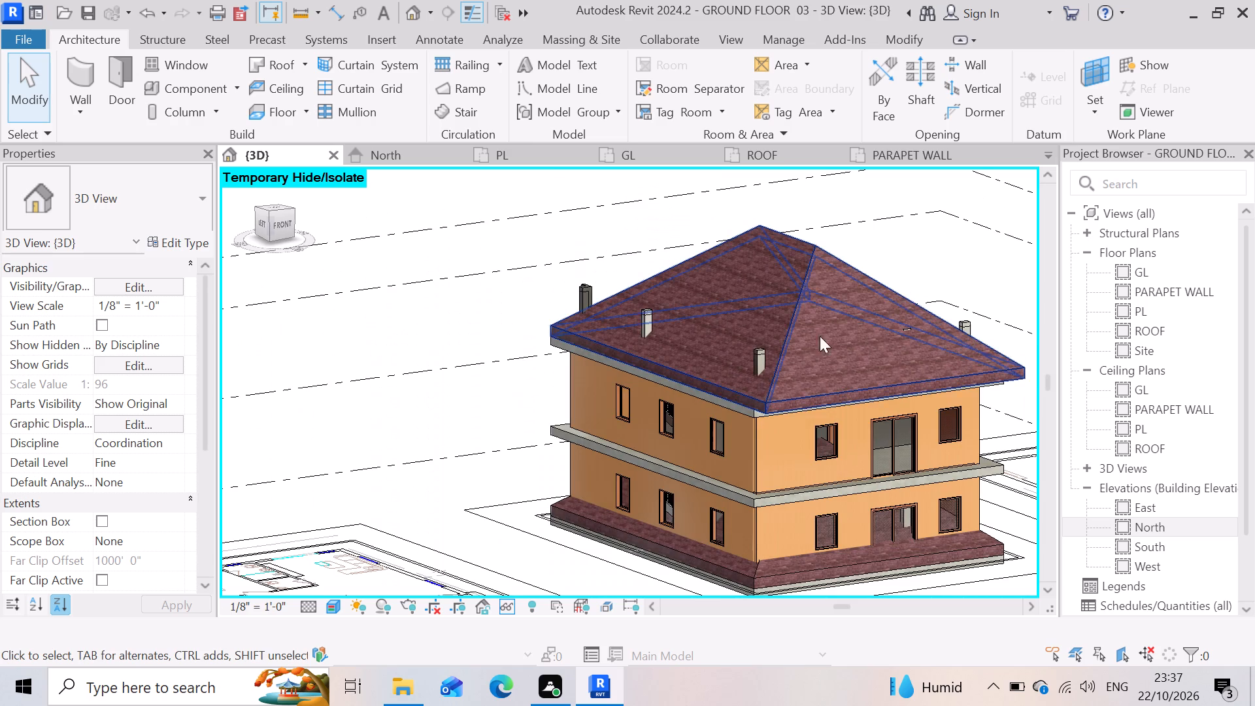
{"action": "scroll", "coordinate": [710, 367], "scroll_direction": "up", "scroll_amount": 4}
{"action": "scroll", "coordinate": [665, 314], "scroll_direction": "up", "scroll_amount": 3}
{"action": "scroll", "coordinate": [449, 231], "scroll_direction": "up", "scroll_amount": 4}
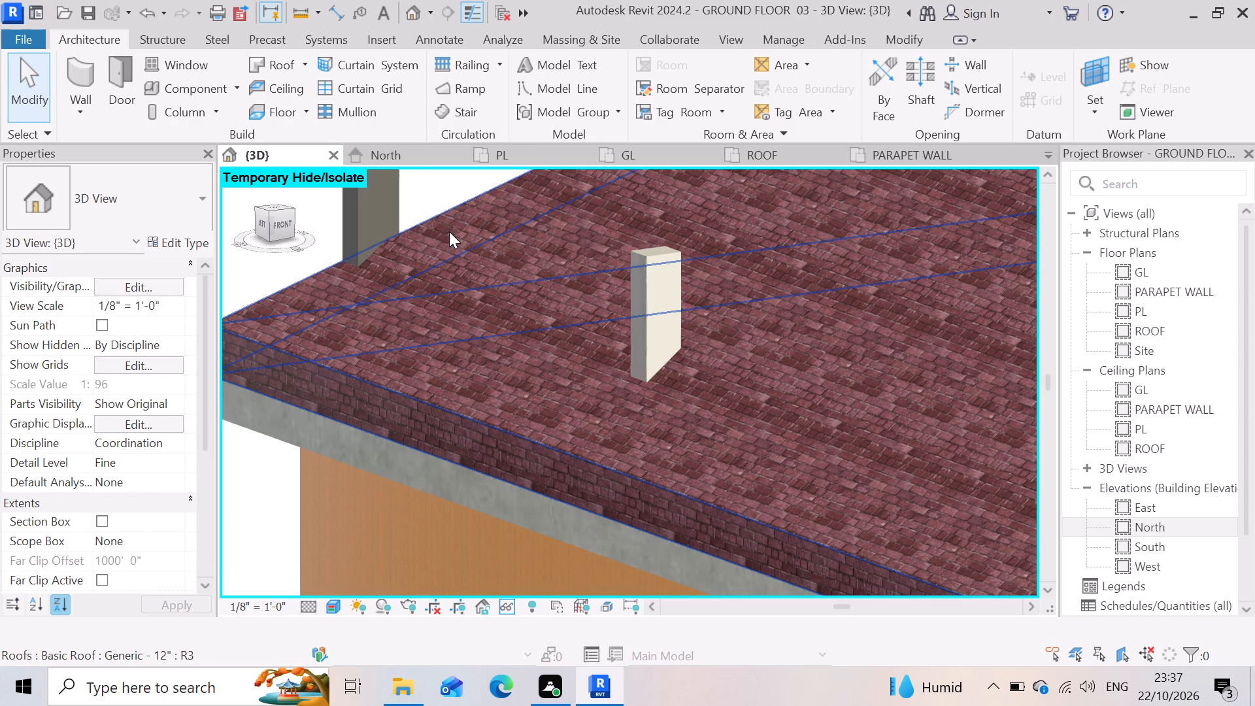
{"action": "scroll", "coordinate": [678, 424], "scroll_direction": "down", "scroll_amount": 11}
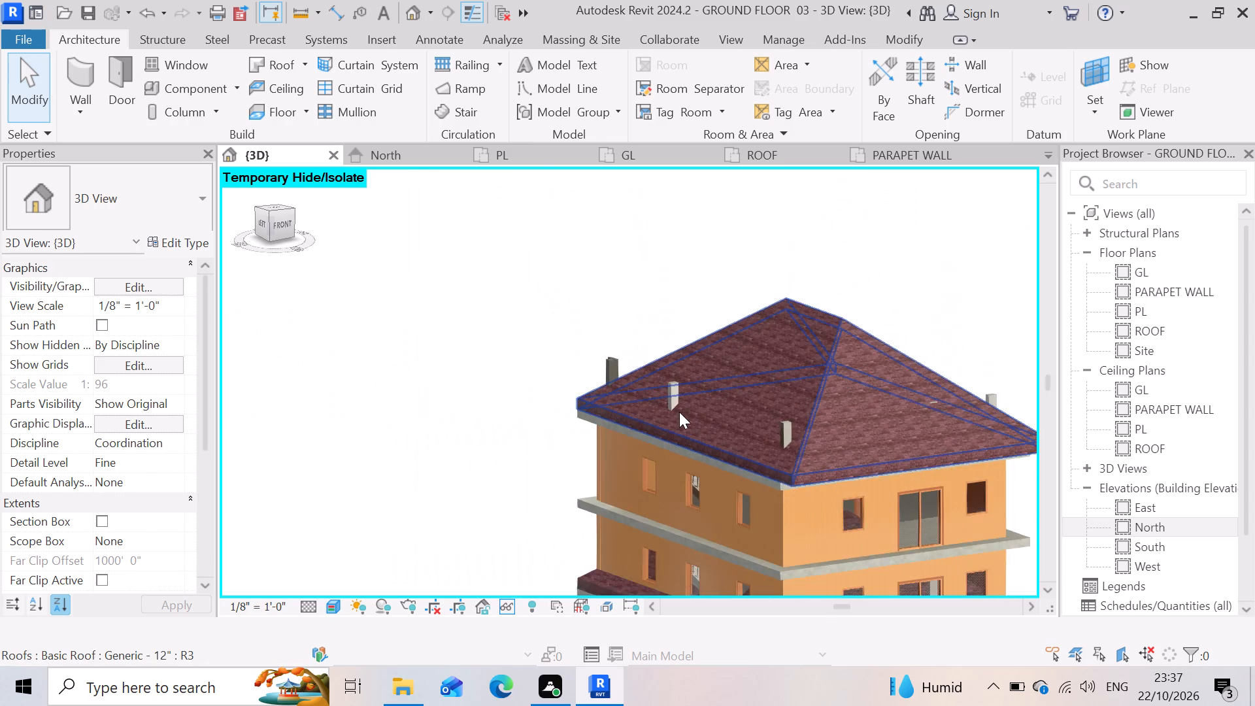
{"action": "scroll", "coordinate": [679, 412], "scroll_direction": "down", "scroll_amount": 5}
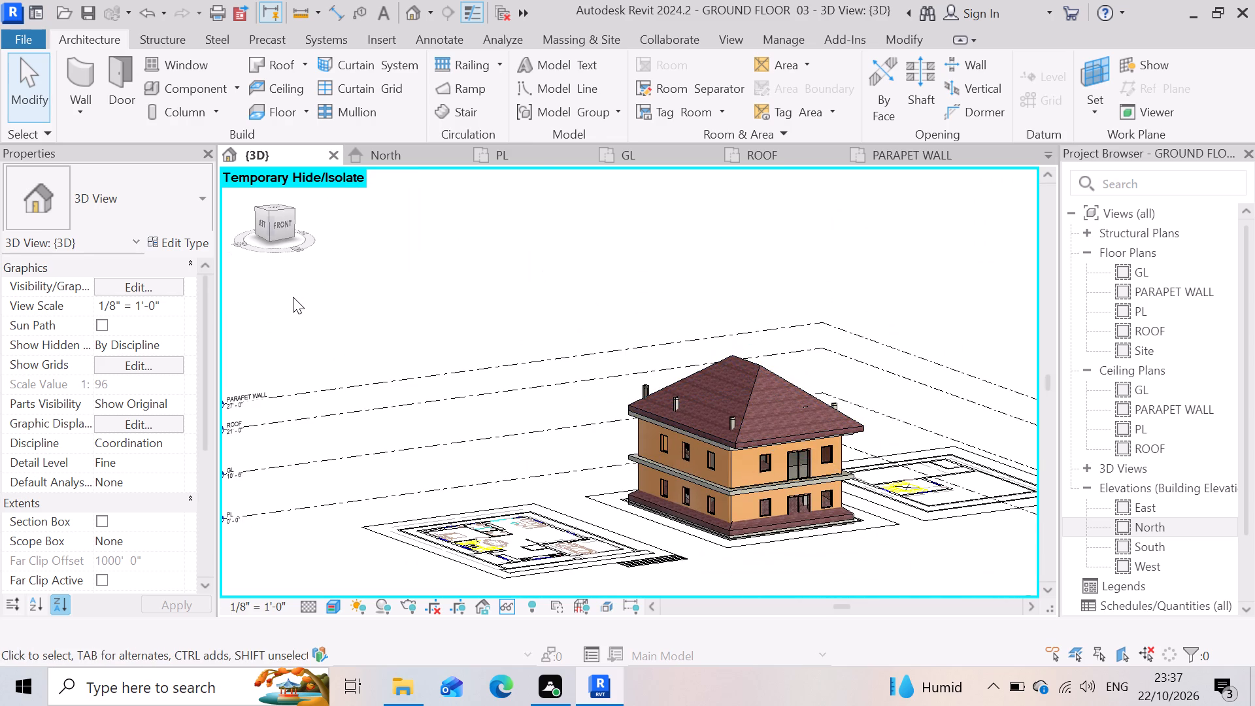
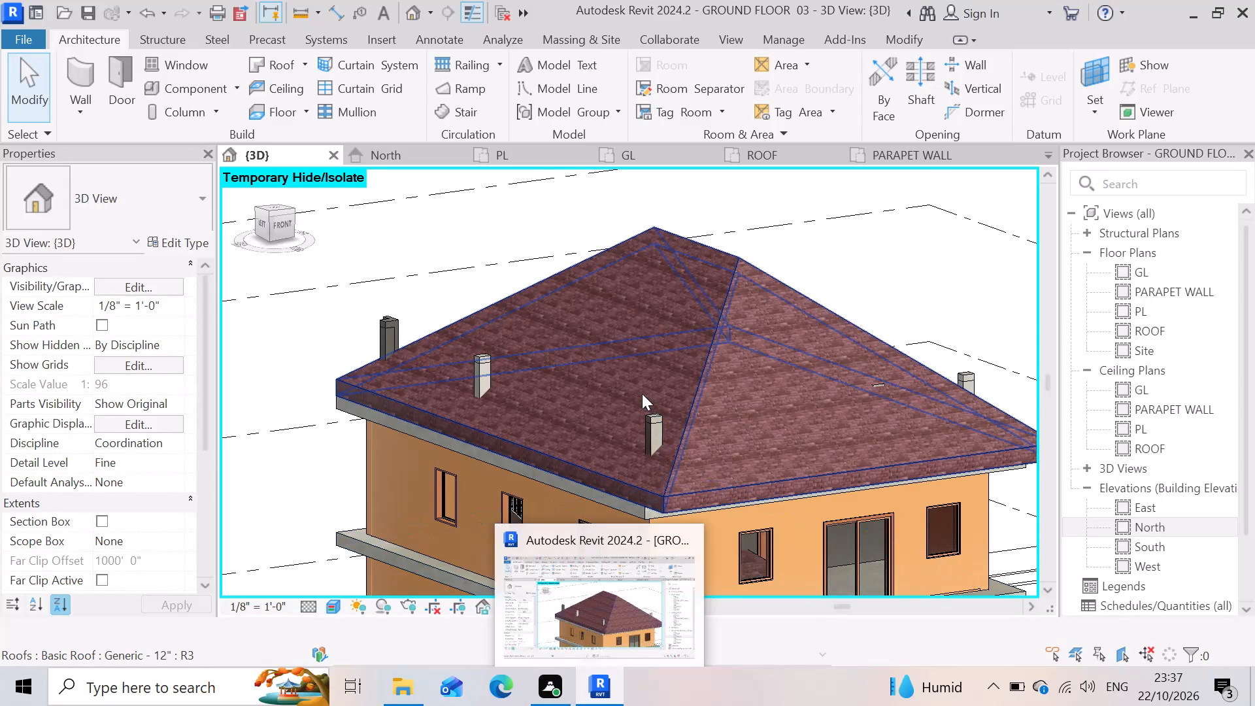
Examine the columns projecting through the main roof and the front façade's windows, doors and slab edges.
{"action": "scroll", "coordinate": [638, 388], "scroll_direction": "down", "scroll_amount": 3}
{"action": "scroll", "coordinate": [518, 440], "scroll_direction": "up", "scroll_amount": 4}
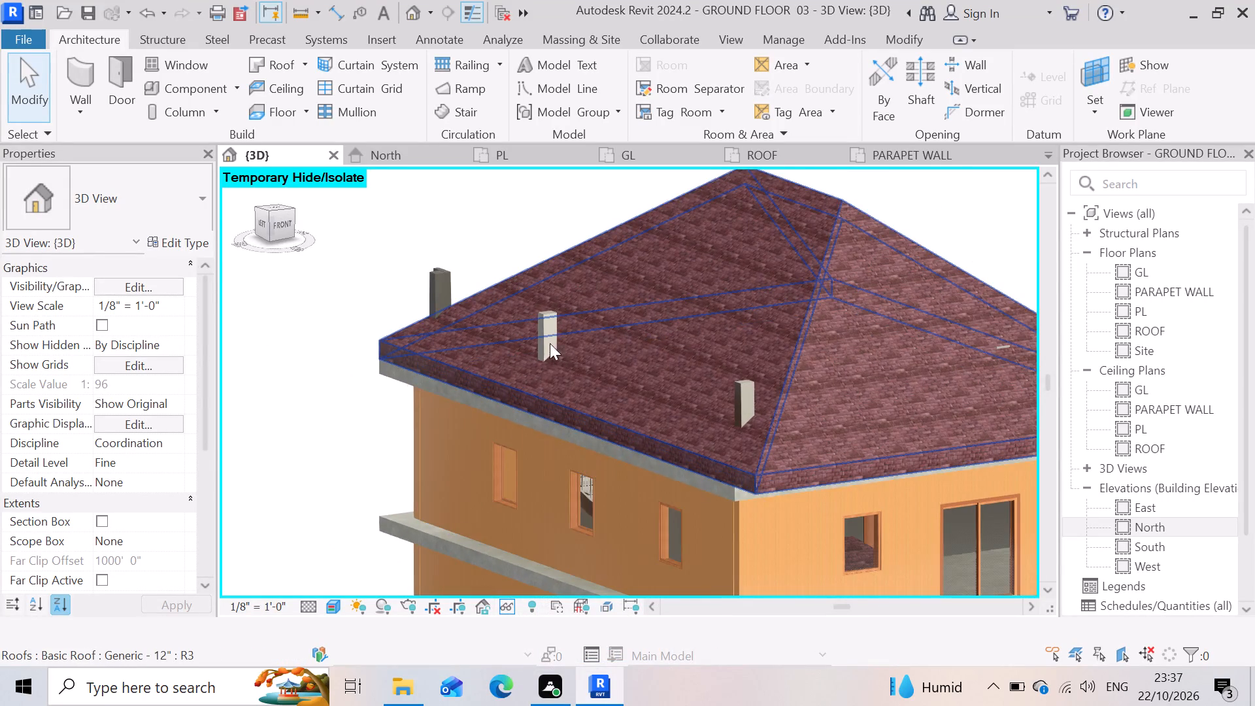
{"action": "scroll", "coordinate": [558, 336], "scroll_direction": "up", "scroll_amount": 6}
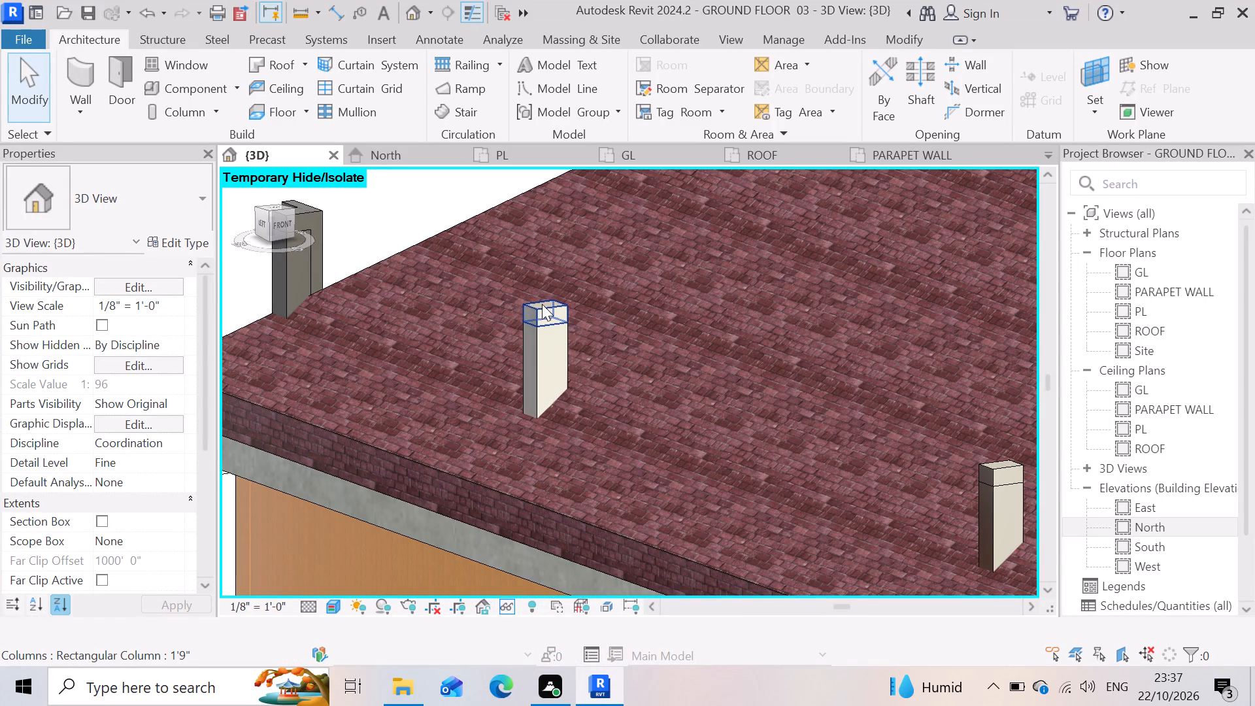
{"action": "scroll", "coordinate": [542, 304], "scroll_direction": "down", "scroll_amount": 10}
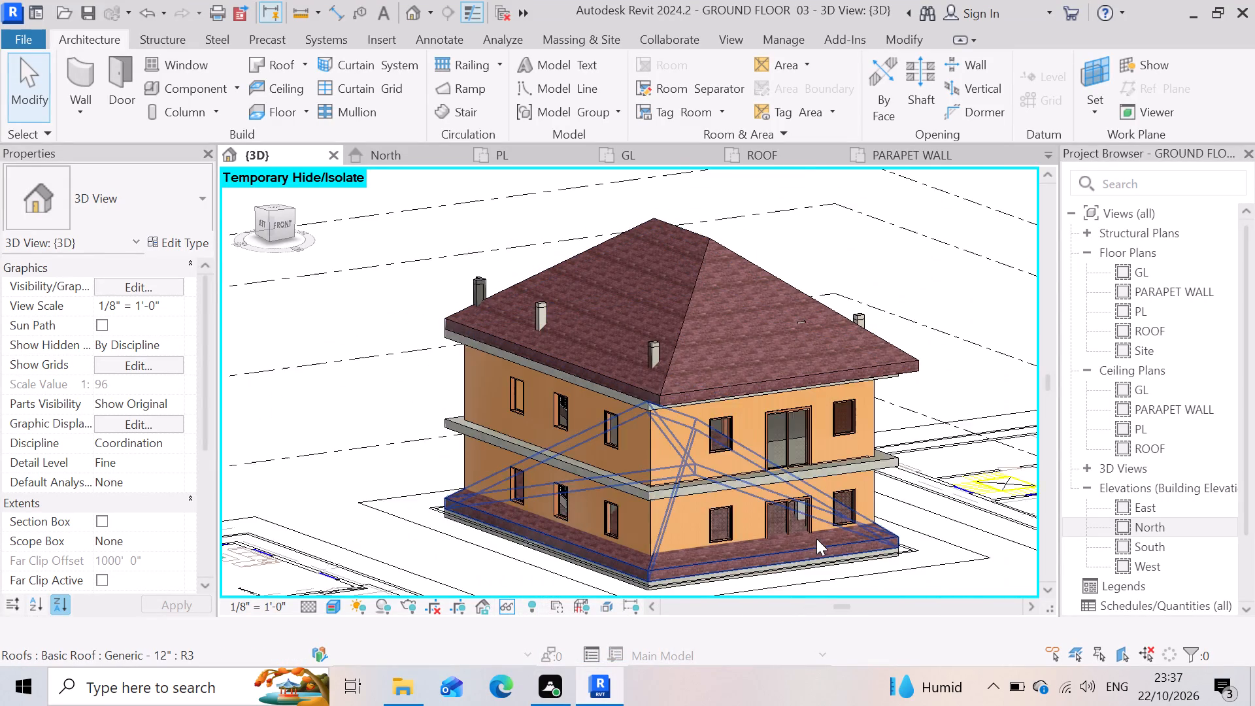
{"action": "scroll", "coordinate": [816, 539], "scroll_direction": "up", "scroll_amount": 5}
{"action": "scroll", "coordinate": [778, 417], "scroll_direction": "up", "scroll_amount": 4}
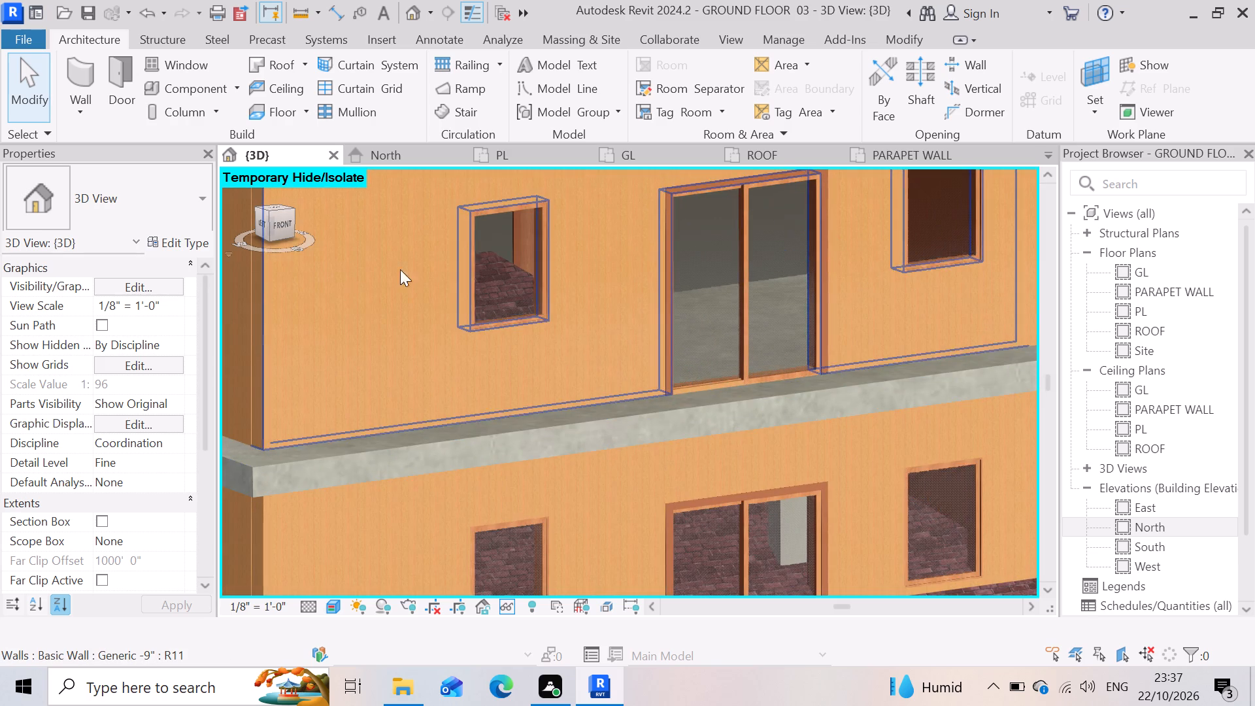
{"action": "scroll", "coordinate": [467, 280], "scroll_direction": "up", "scroll_amount": 1}
{"action": "scroll", "coordinate": [701, 343], "scroll_direction": "down", "scroll_amount": 4}
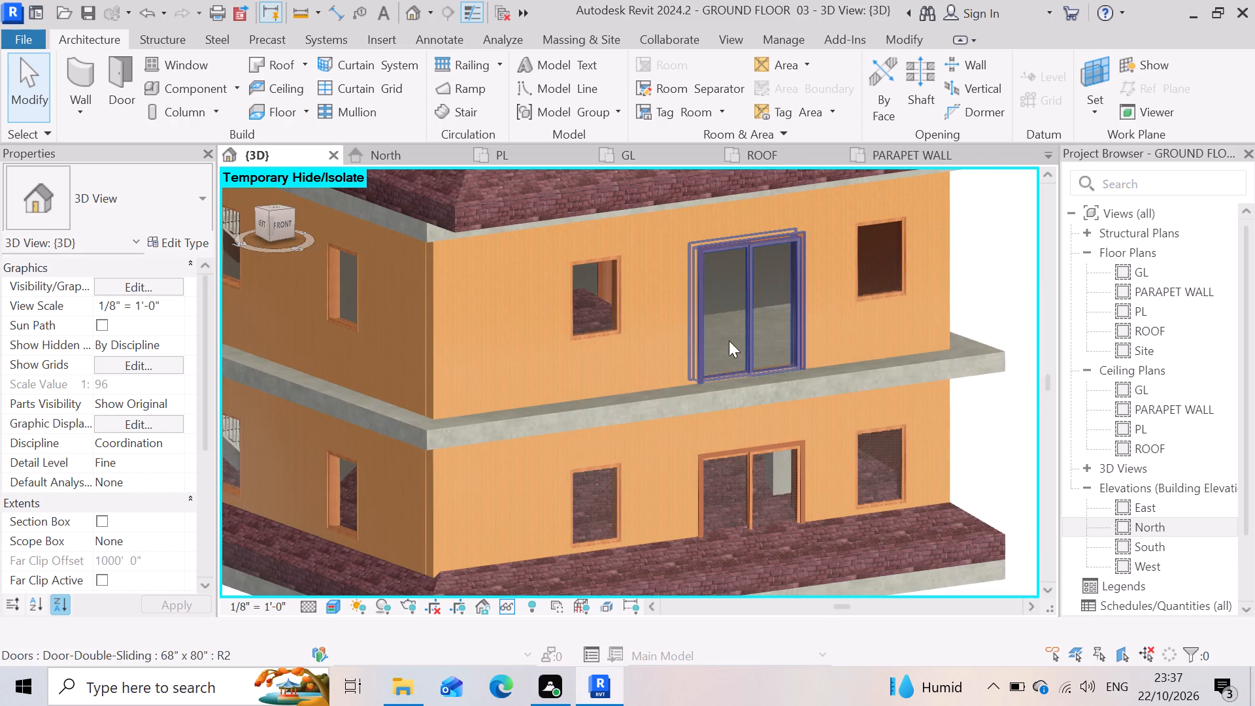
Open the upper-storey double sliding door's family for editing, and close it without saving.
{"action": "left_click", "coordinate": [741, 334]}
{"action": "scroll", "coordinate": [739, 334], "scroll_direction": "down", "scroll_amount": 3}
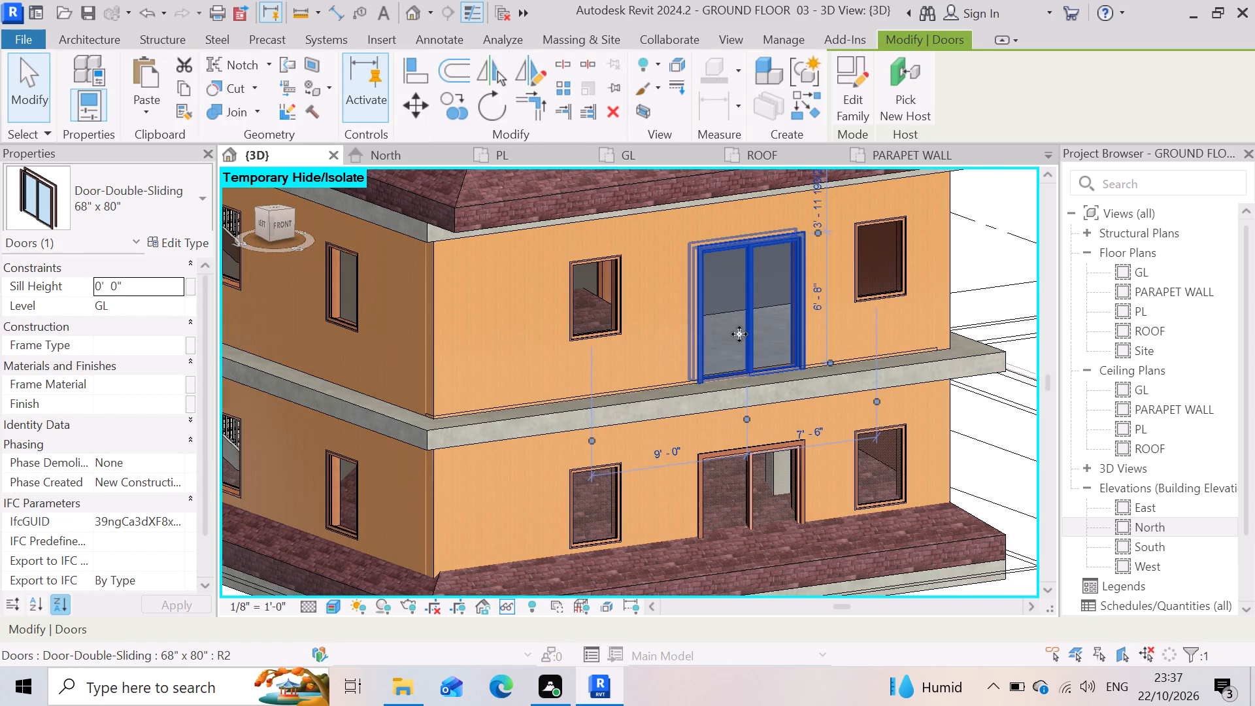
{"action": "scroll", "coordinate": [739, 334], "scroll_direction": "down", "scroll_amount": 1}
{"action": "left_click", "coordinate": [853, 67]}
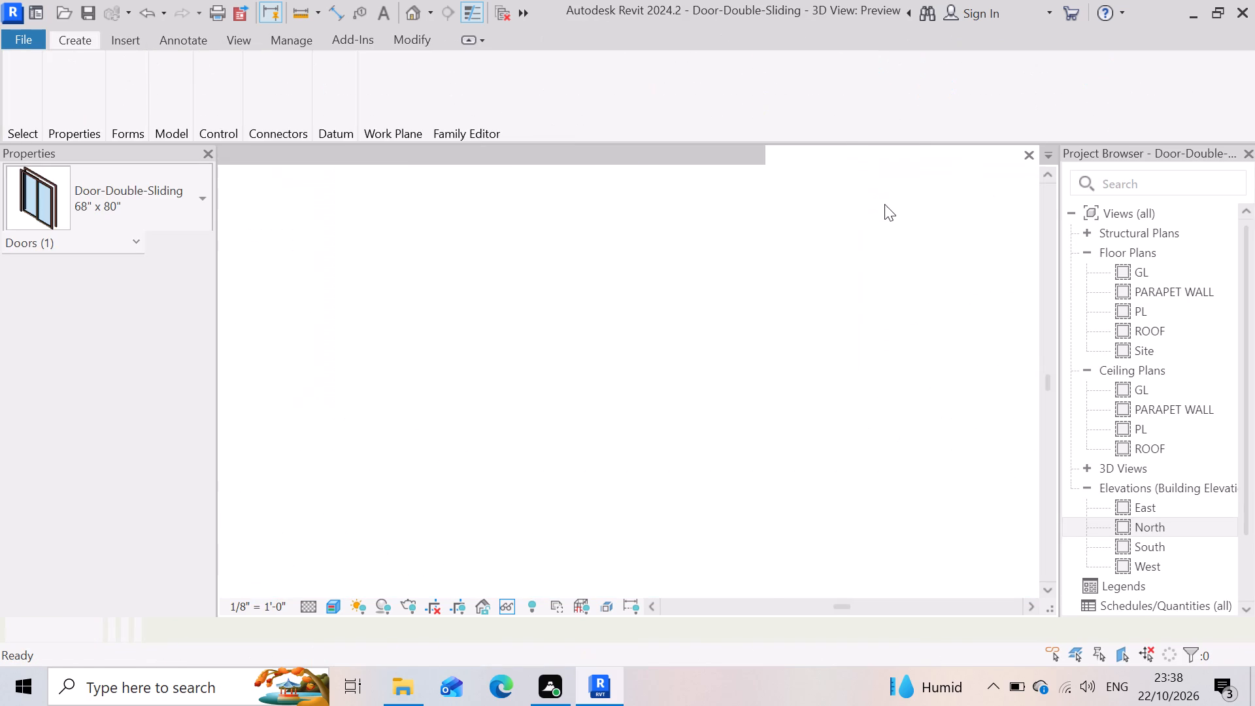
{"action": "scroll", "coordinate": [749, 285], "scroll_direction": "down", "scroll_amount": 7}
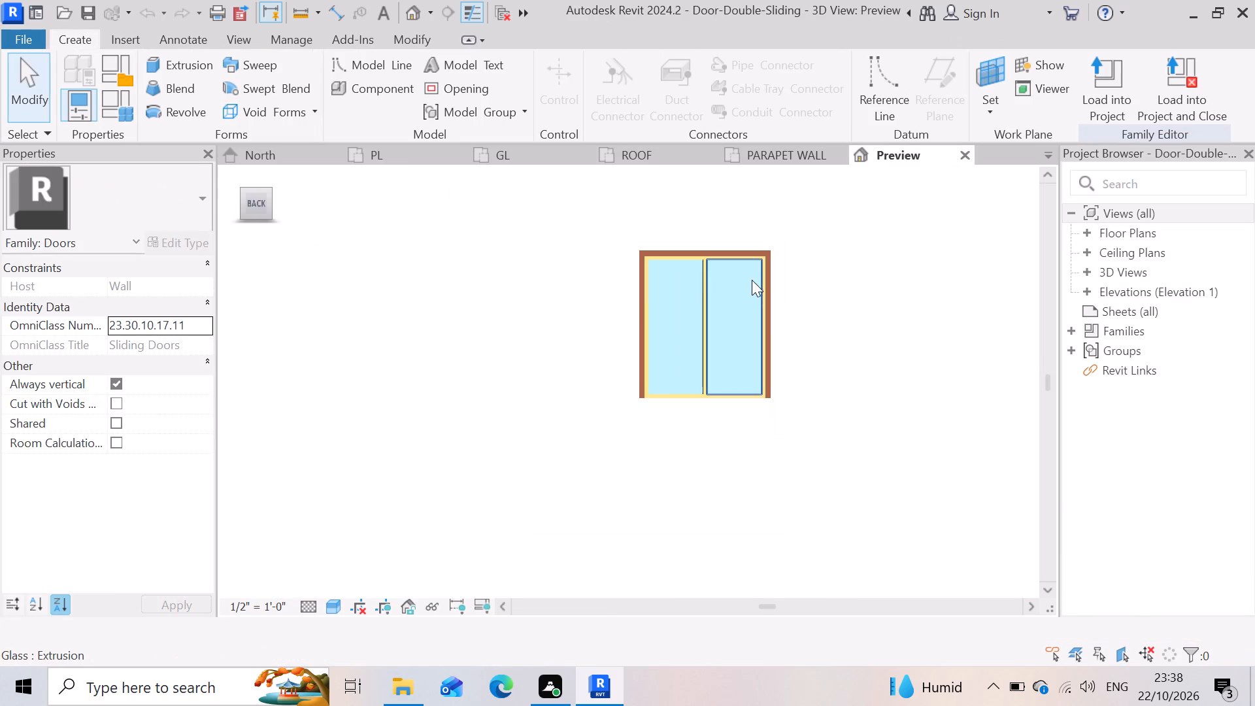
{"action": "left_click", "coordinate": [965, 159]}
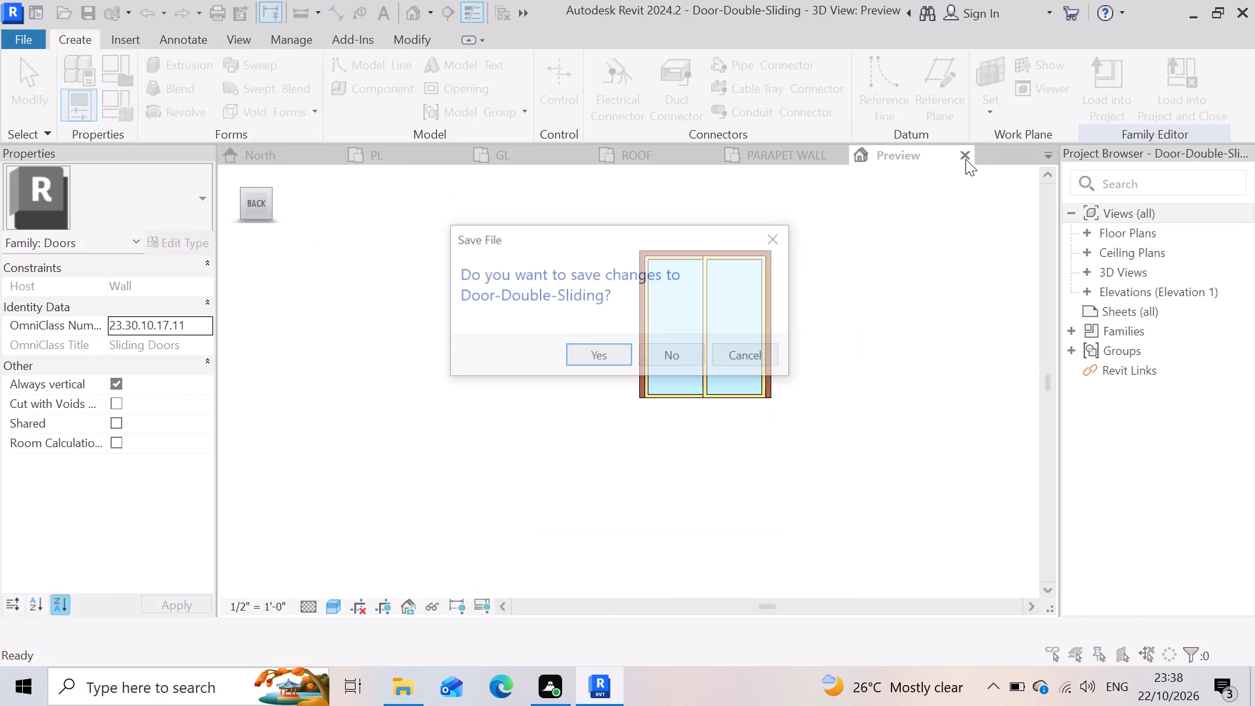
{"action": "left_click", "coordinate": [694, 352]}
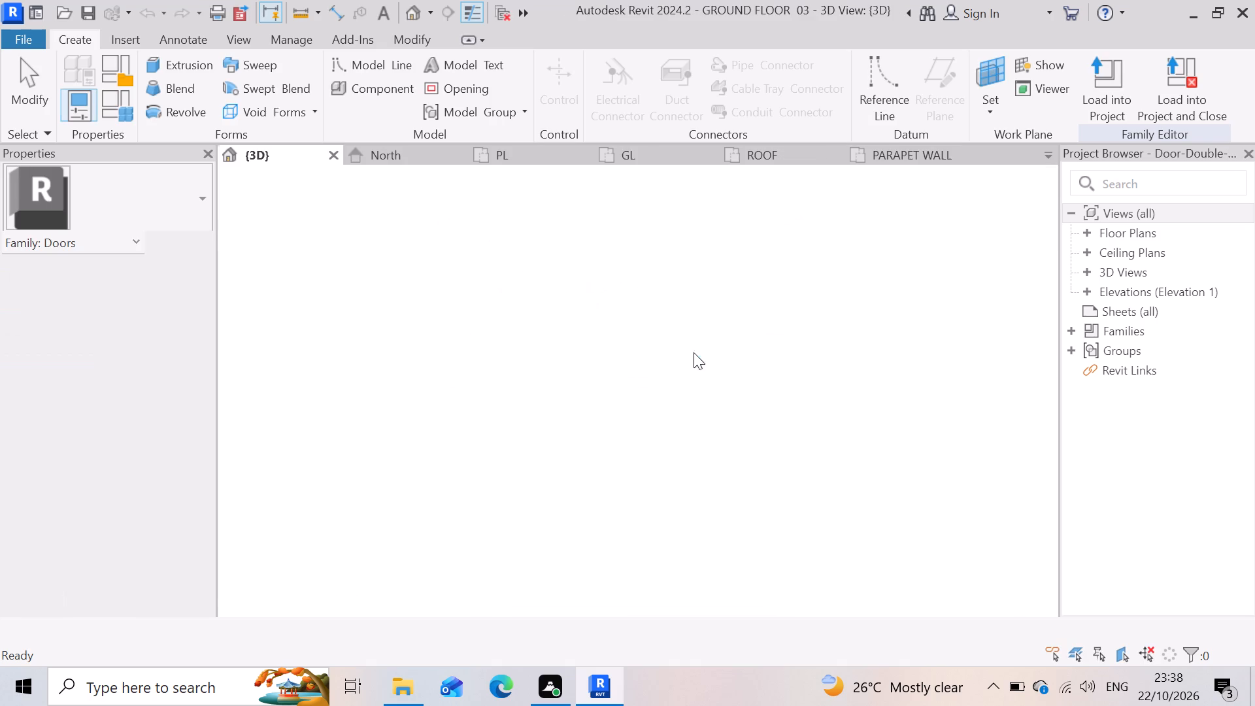
Turn on Reveal Hidden Elements in the 3D view to locate the hidden parapet-level floor slab.
{"action": "scroll", "coordinate": [829, 363], "scroll_direction": "down", "scroll_amount": 3}
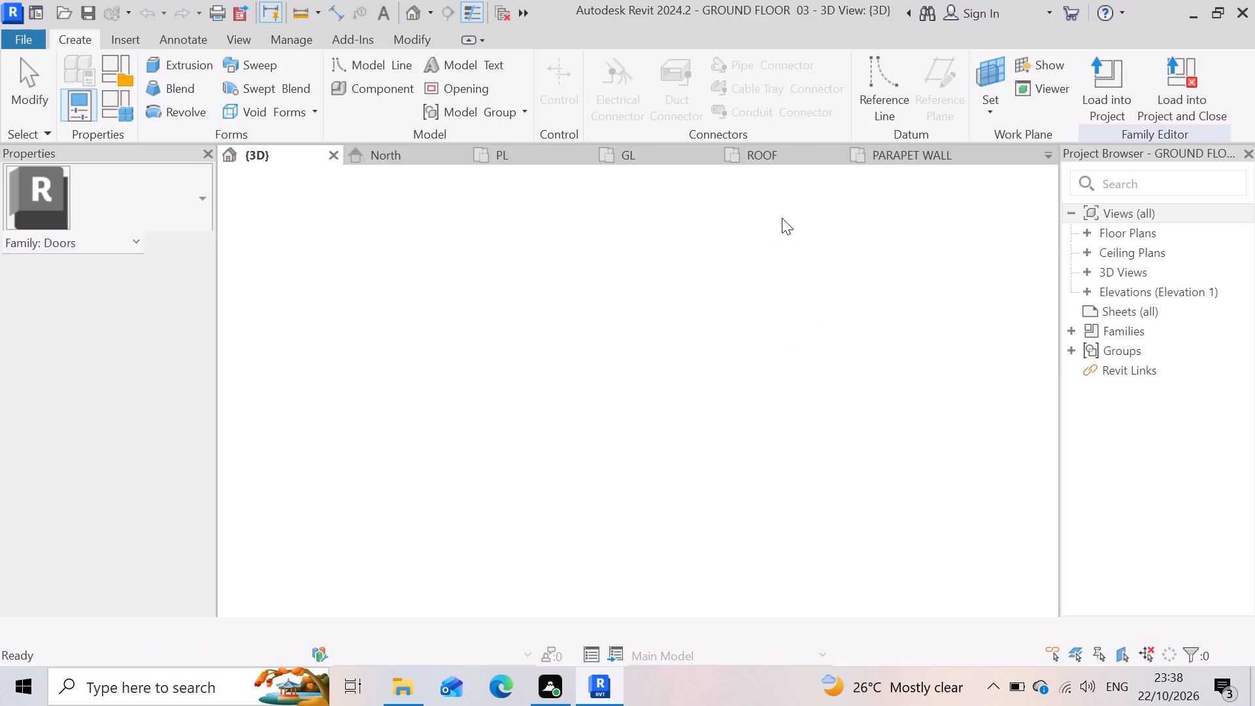
{"action": "scroll", "coordinate": [737, 379], "scroll_direction": "down", "scroll_amount": 4}
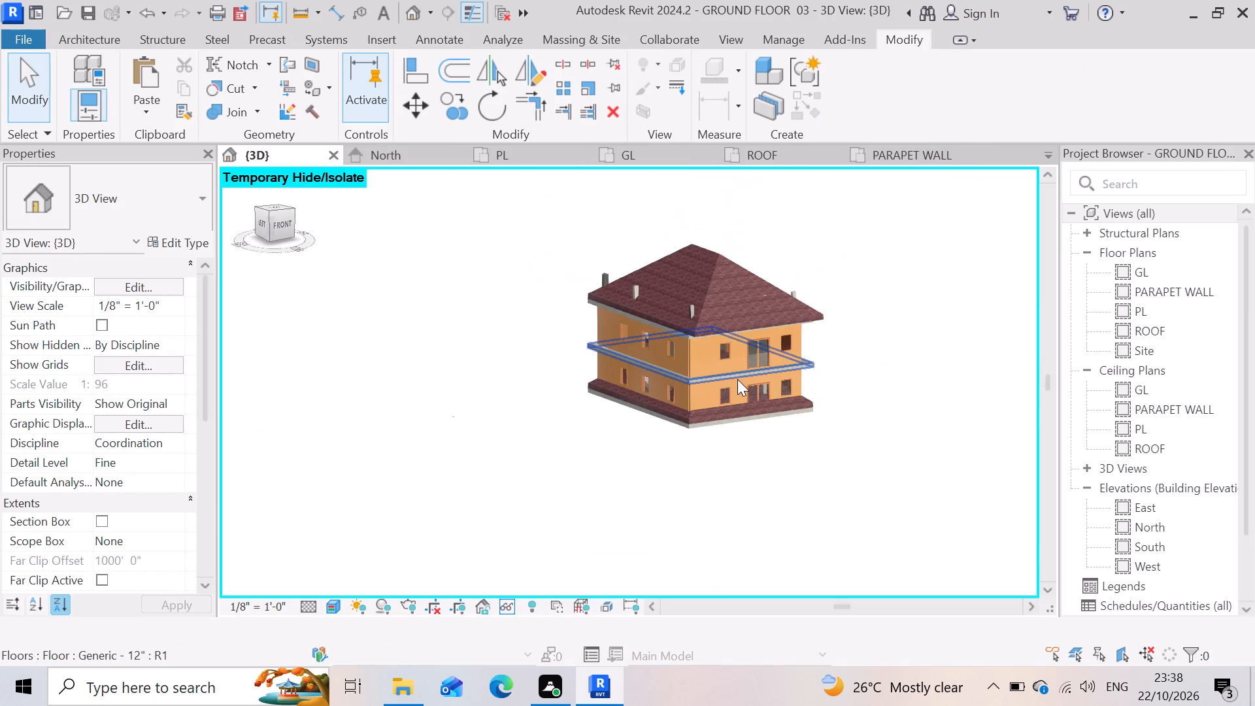
{"action": "type", "text": "HR"}
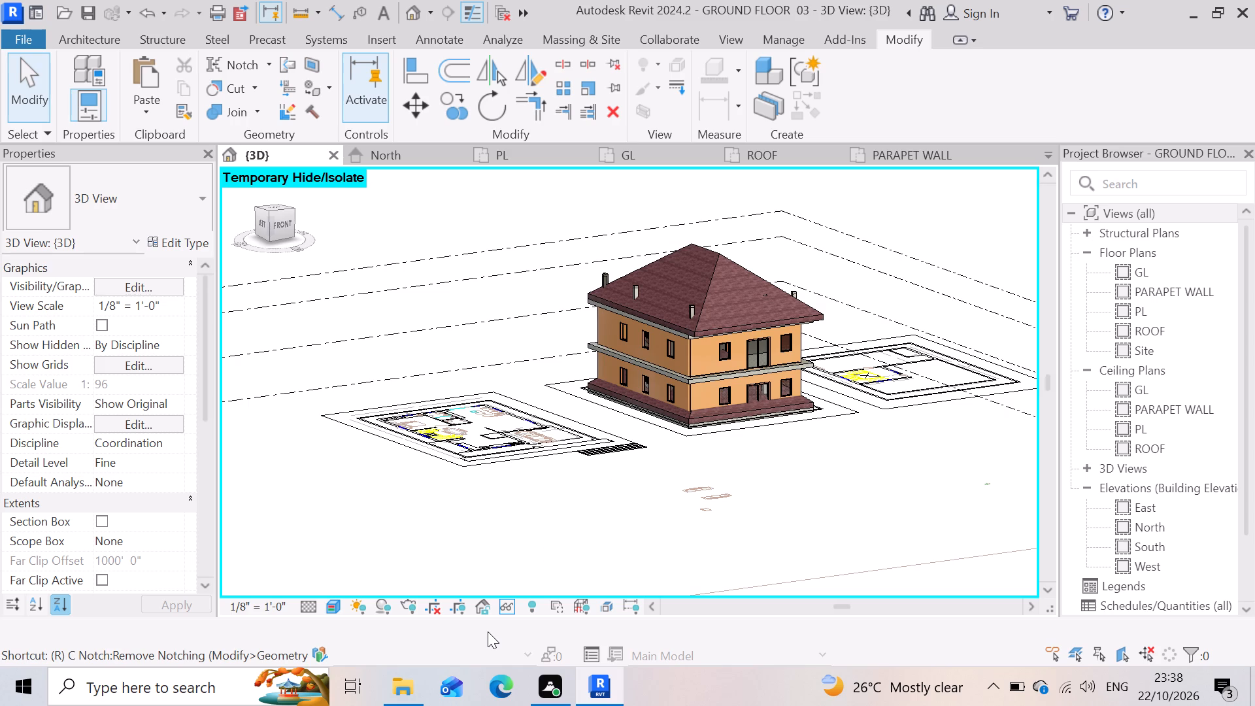
{"action": "type", "text": "HR"}
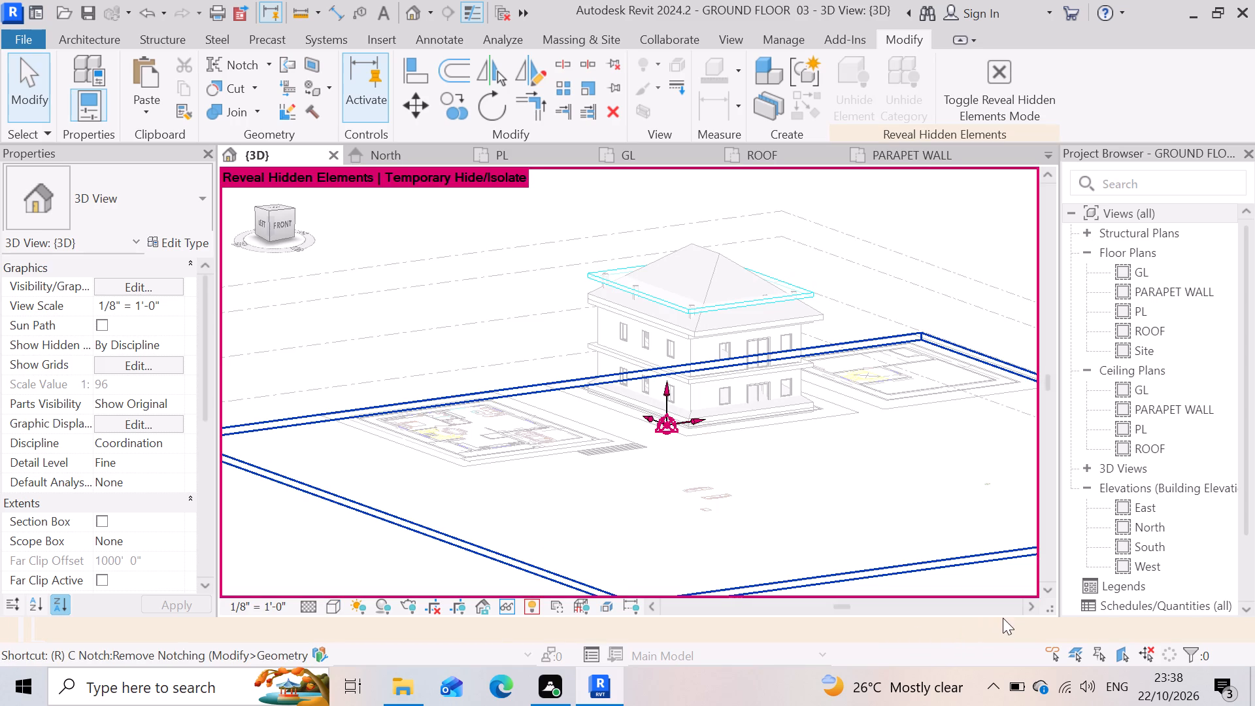
{"action": "scroll", "coordinate": [1238, 605], "scroll_direction": "down", "scroll_amount": 5}
{"action": "scroll", "coordinate": [936, 482], "scroll_direction": "down", "scroll_amount": 5}
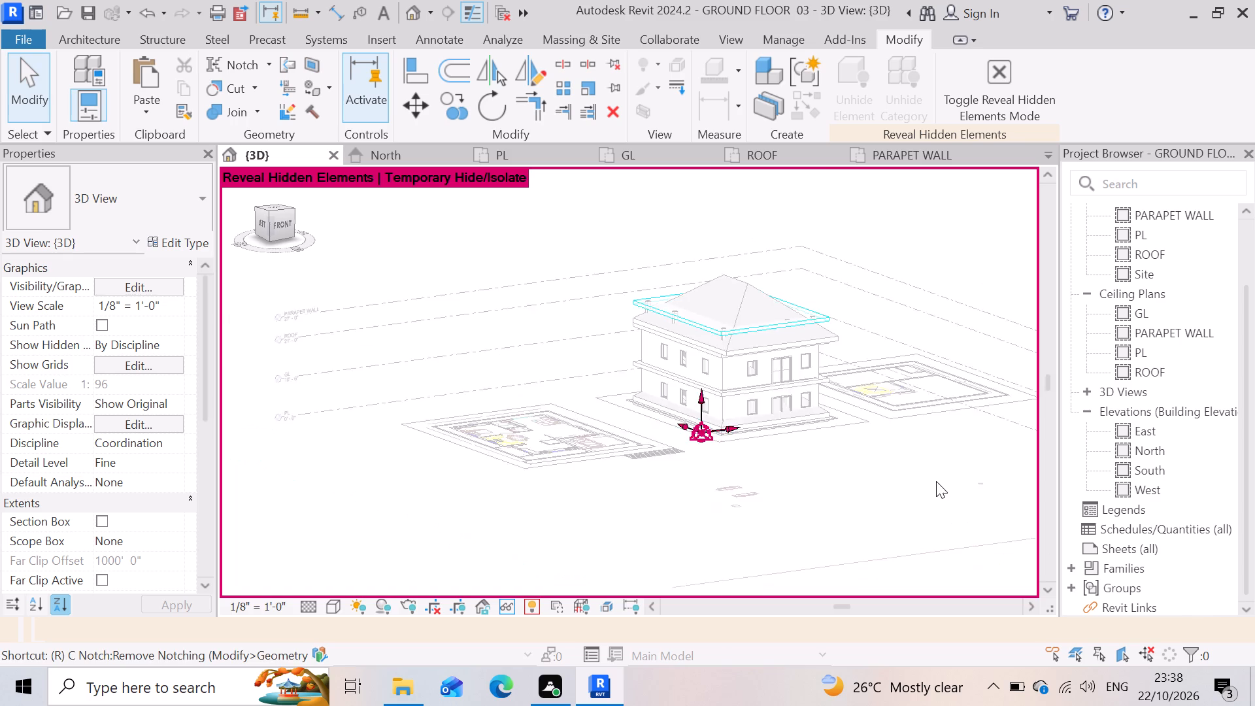
{"action": "scroll", "coordinate": [934, 479], "scroll_direction": "down", "scroll_amount": 3}
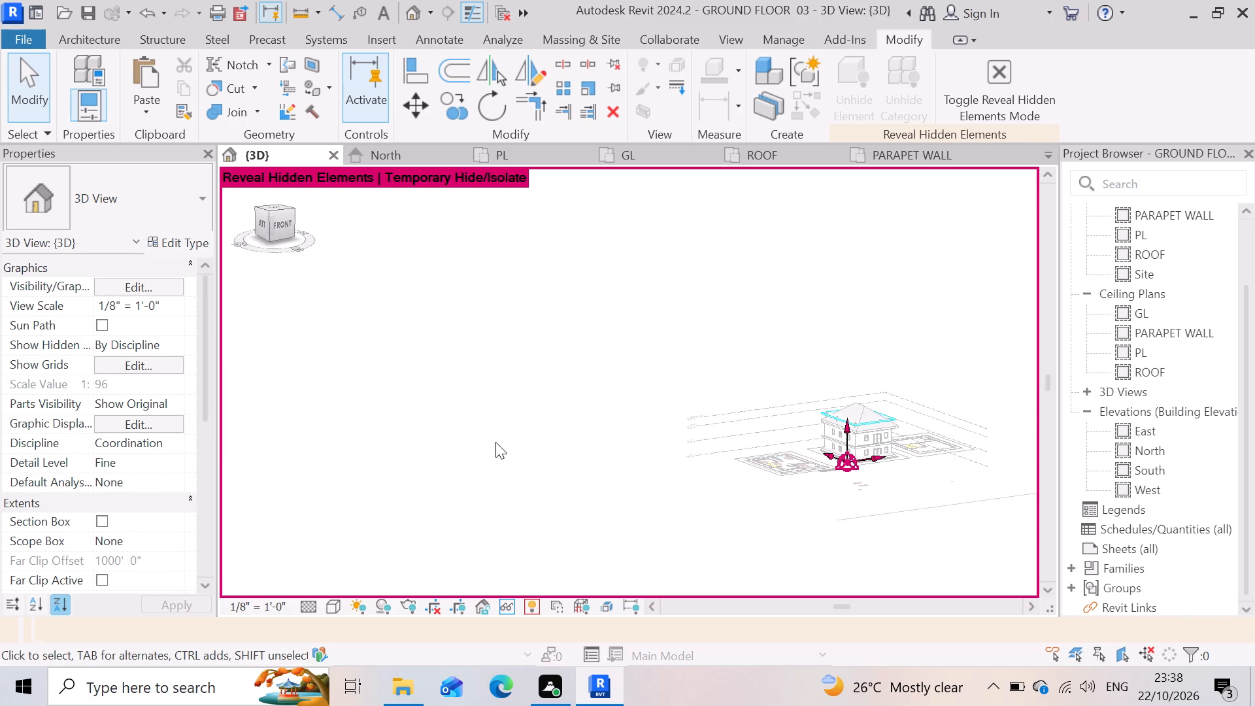
Reset the temporary hide in the 3D view to restore the parapet-level floor slab.
{"action": "key", "text": "h"}
{"action": "key", "text": "h"}
{"action": "key", "text": "h"}
{"action": "key", "text": "h"}
{"action": "key", "text": "h"}
{"action": "key", "text": "h"}
{"action": "key", "text": "h"}
{"action": "key", "text": "h"}
{"action": "key", "text": "h"}
{"action": "key", "text": "h"}
{"action": "key", "text": "h"}
{"action": "key", "text": "h"}
{"action": "key", "text": "h"}
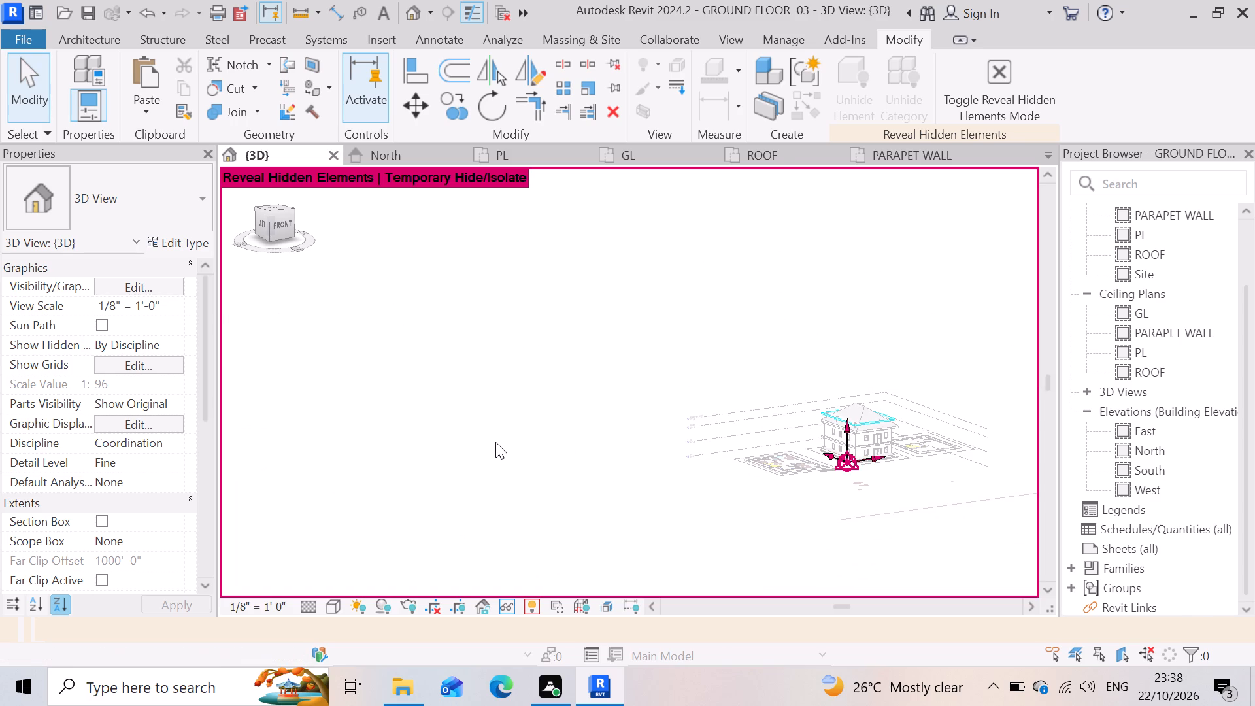
{"action": "key", "text": "r"}
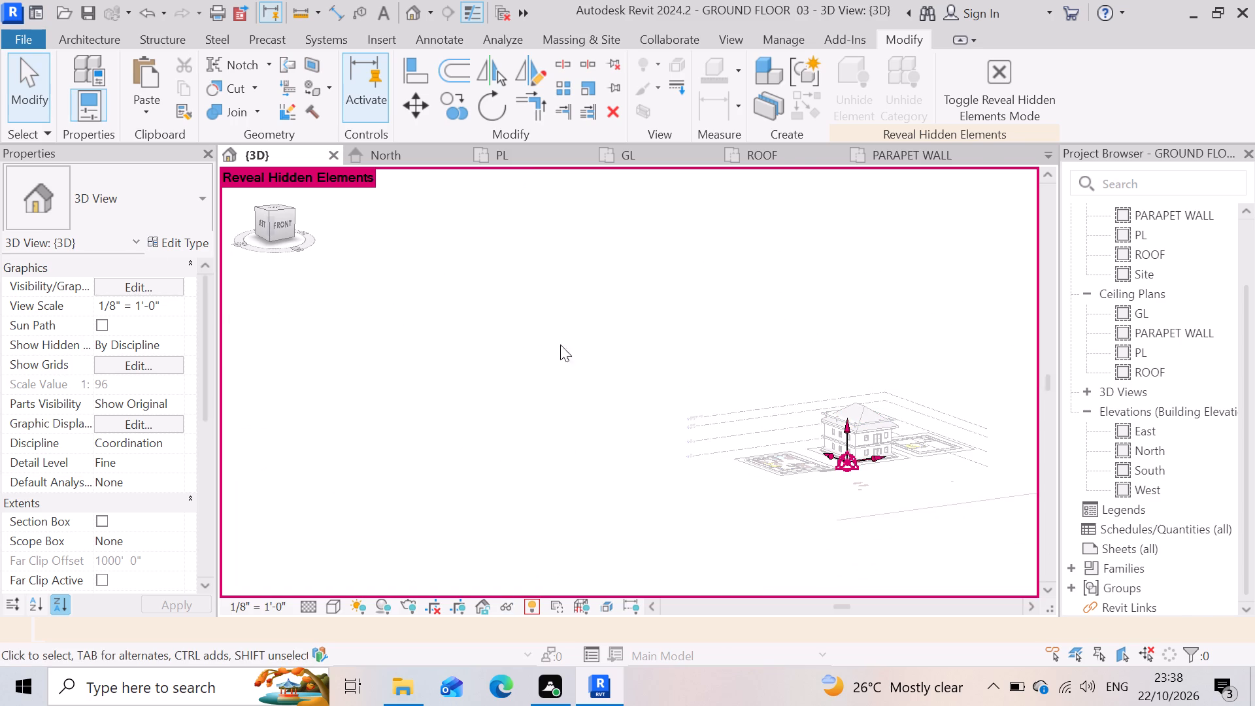
Change the 3D view's visual style to display the building with its realistic material textures.
{"action": "scroll", "coordinate": [578, 347], "scroll_direction": "down", "scroll_amount": 11}
{"action": "scroll", "coordinate": [661, 372], "scroll_direction": "up", "scroll_amount": 9}
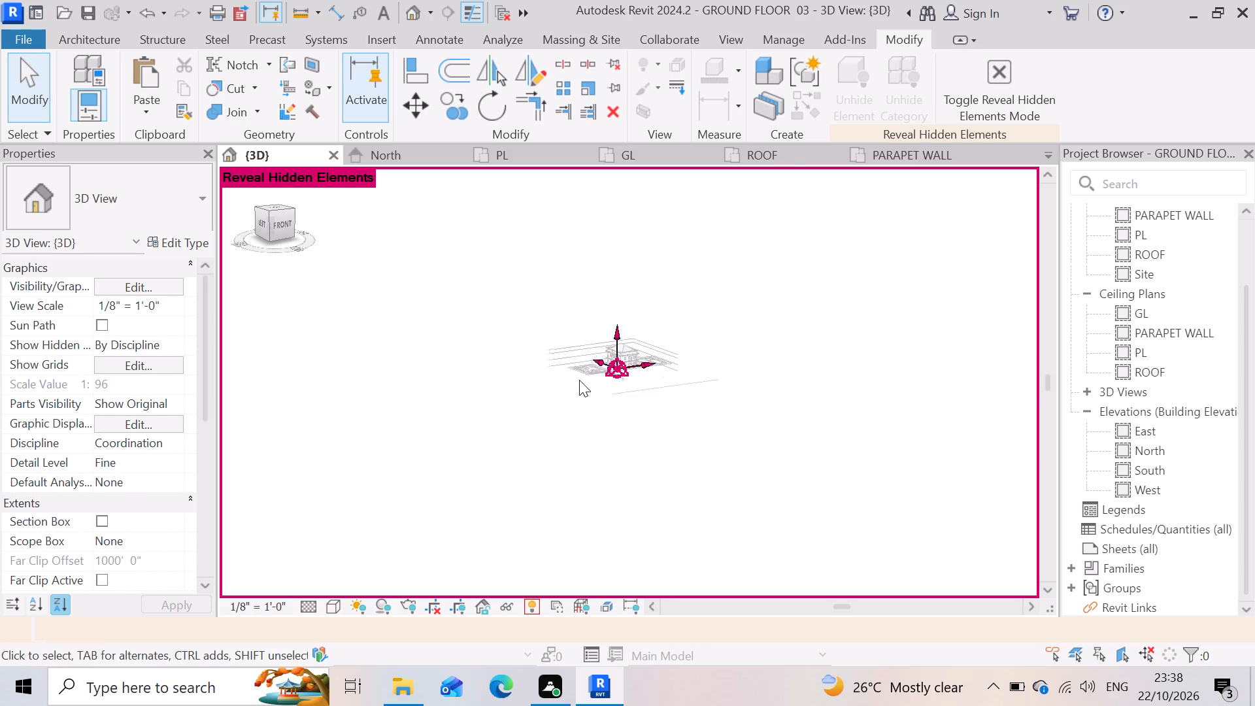
{"action": "scroll", "coordinate": [579, 380], "scroll_direction": "up", "scroll_amount": 7}
{"action": "scroll", "coordinate": [619, 326], "scroll_direction": "up", "scroll_amount": 4}
{"action": "scroll", "coordinate": [724, 330], "scroll_direction": "down", "scroll_amount": 5}
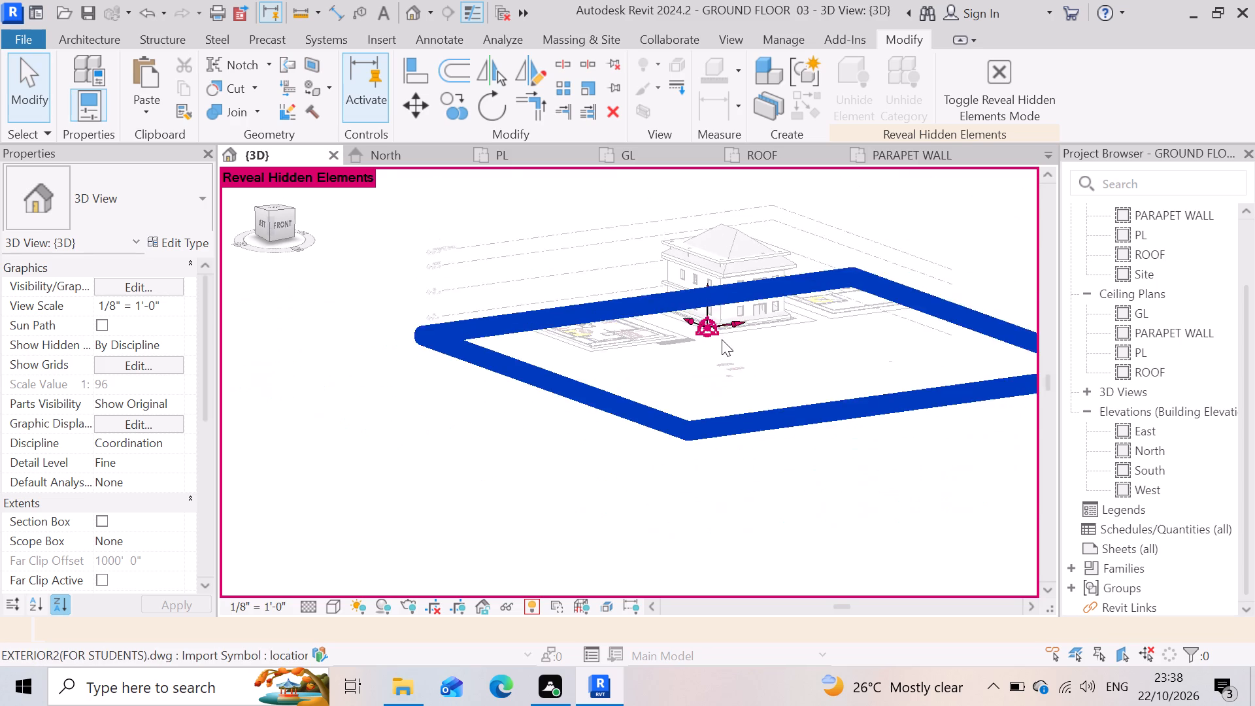
{"action": "scroll", "coordinate": [722, 339], "scroll_direction": "down", "scroll_amount": 2}
{"action": "left_click", "coordinate": [371, 502]}
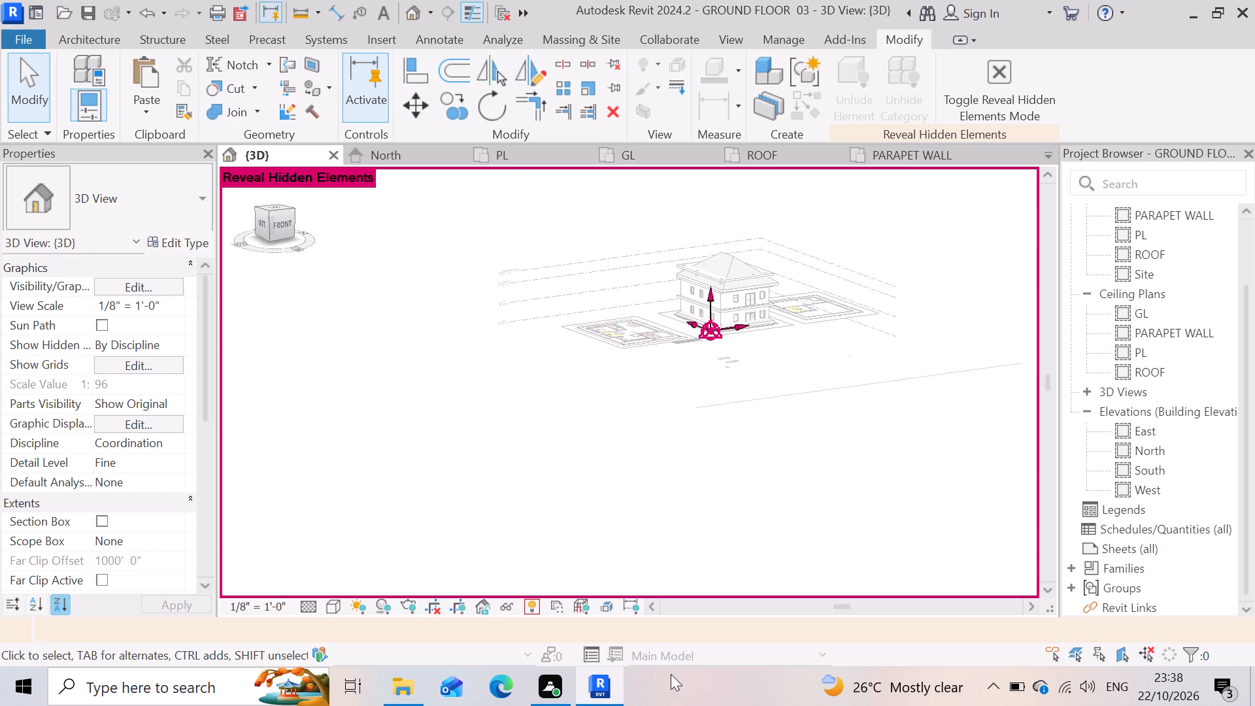
{"action": "scroll", "coordinate": [743, 253], "scroll_direction": "up", "scroll_amount": 11}
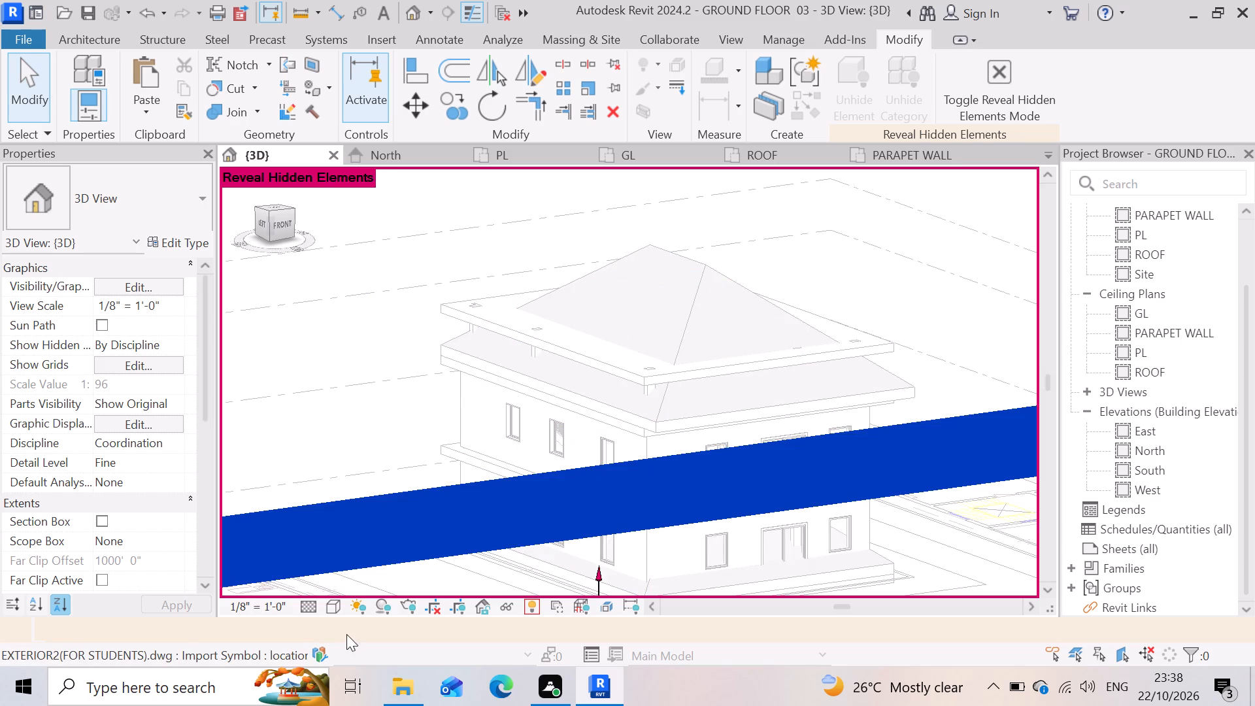
{"action": "left_click", "coordinate": [329, 614]}
{"action": "left_click", "coordinate": [354, 588]}
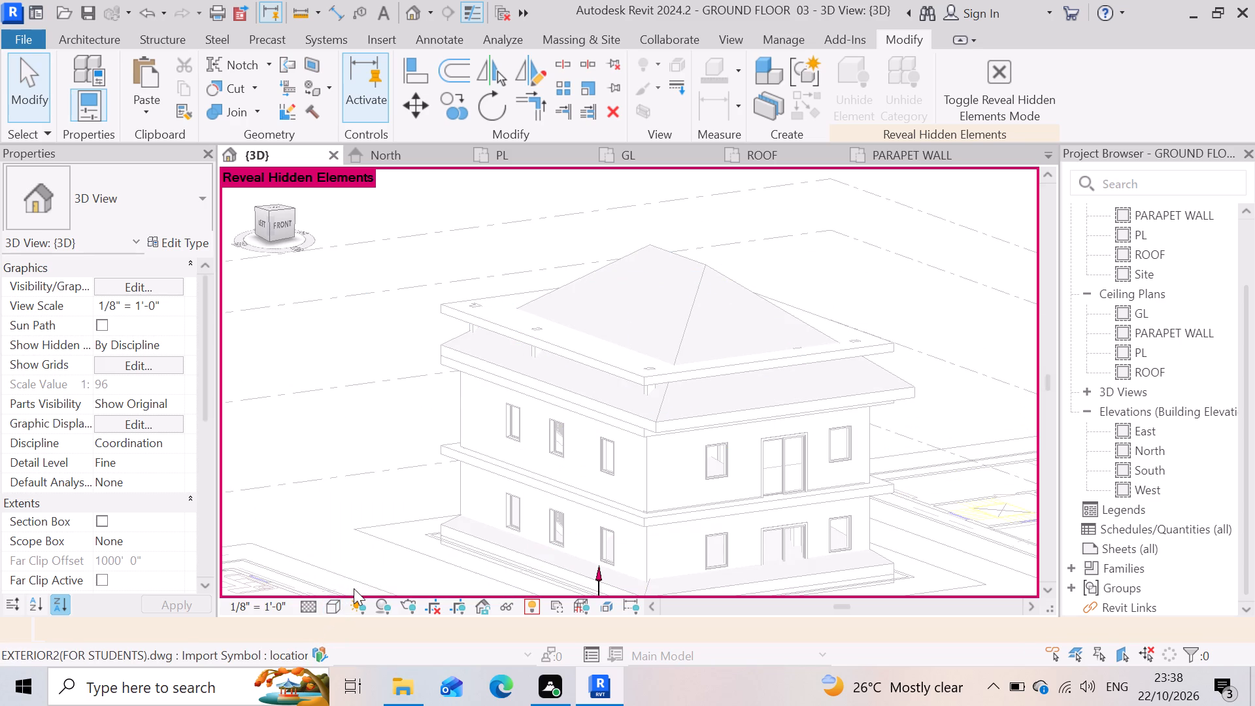
{"action": "scroll", "coordinate": [609, 487], "scroll_direction": "down", "scroll_amount": 4}
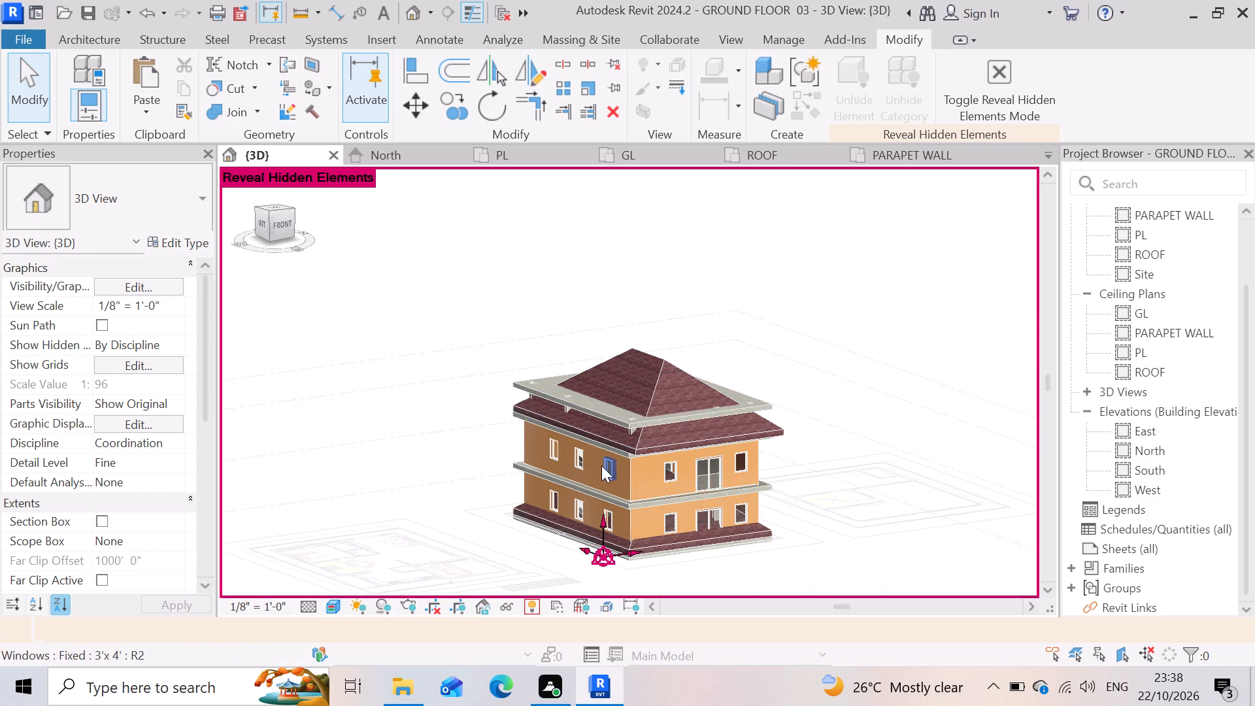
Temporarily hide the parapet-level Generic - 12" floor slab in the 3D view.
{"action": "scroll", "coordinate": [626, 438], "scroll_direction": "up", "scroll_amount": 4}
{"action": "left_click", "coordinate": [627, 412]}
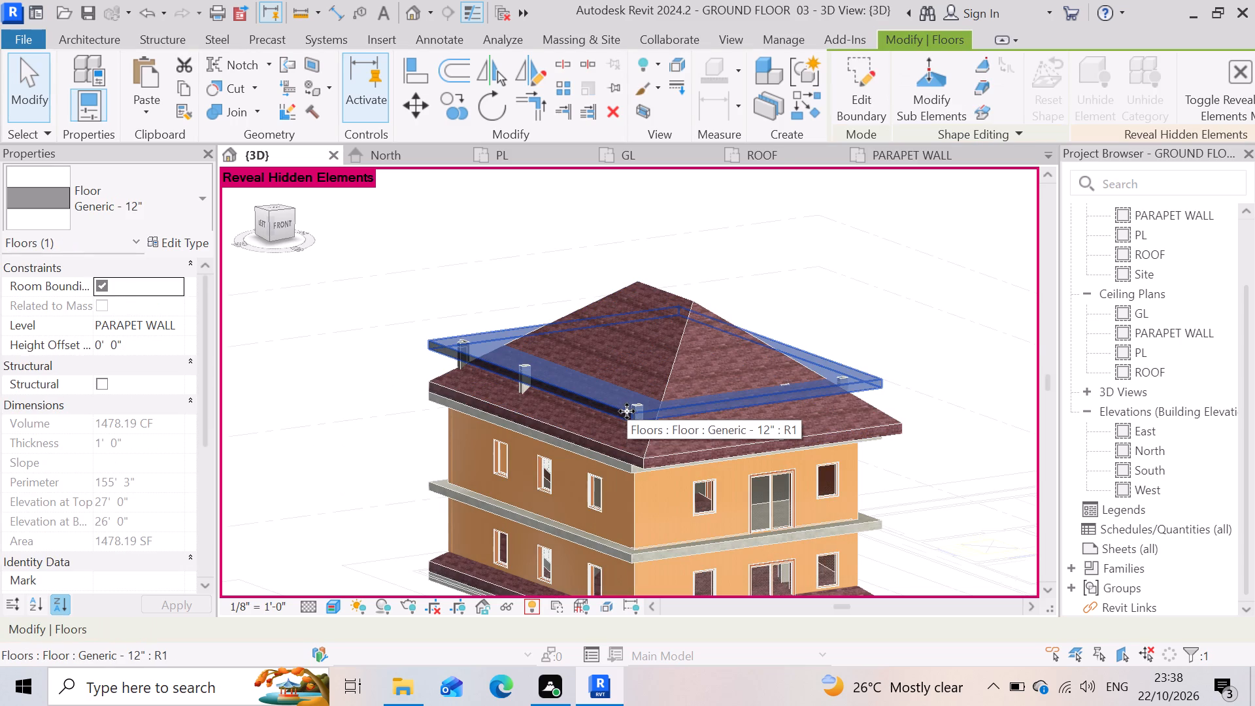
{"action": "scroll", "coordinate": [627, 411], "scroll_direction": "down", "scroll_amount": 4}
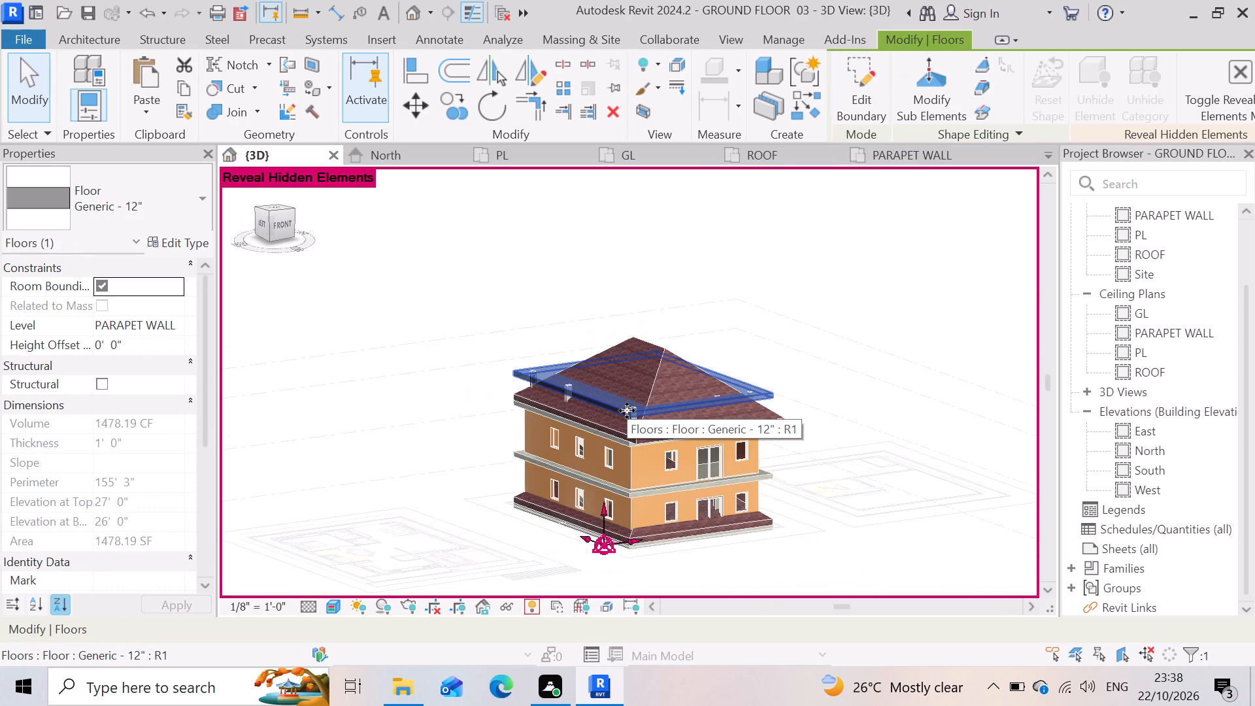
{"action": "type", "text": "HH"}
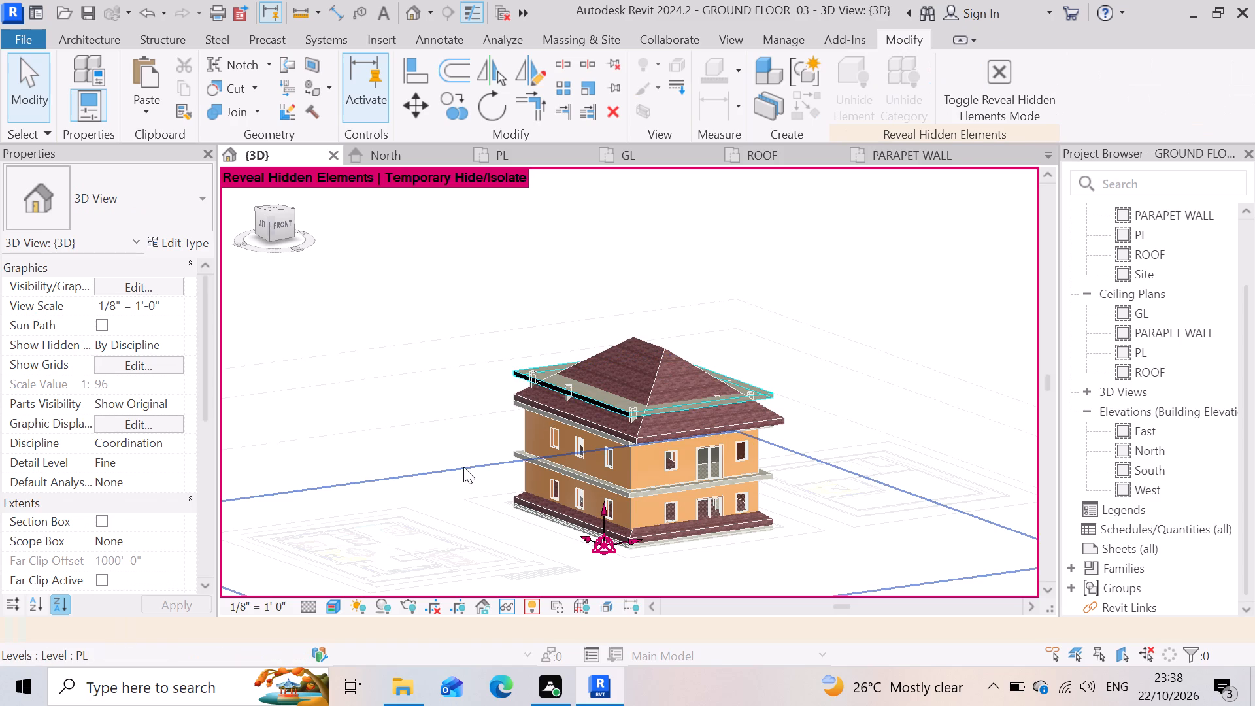
Examine the parapet-level slab's edge and the columns beneath it, up close and within the whole building.
{"action": "scroll", "coordinate": [463, 465], "scroll_direction": "up", "scroll_amount": 4}
{"action": "scroll", "coordinate": [580, 354], "scroll_direction": "up", "scroll_amount": 4}
{"action": "scroll", "coordinate": [681, 309], "scroll_direction": "up", "scroll_amount": 9}
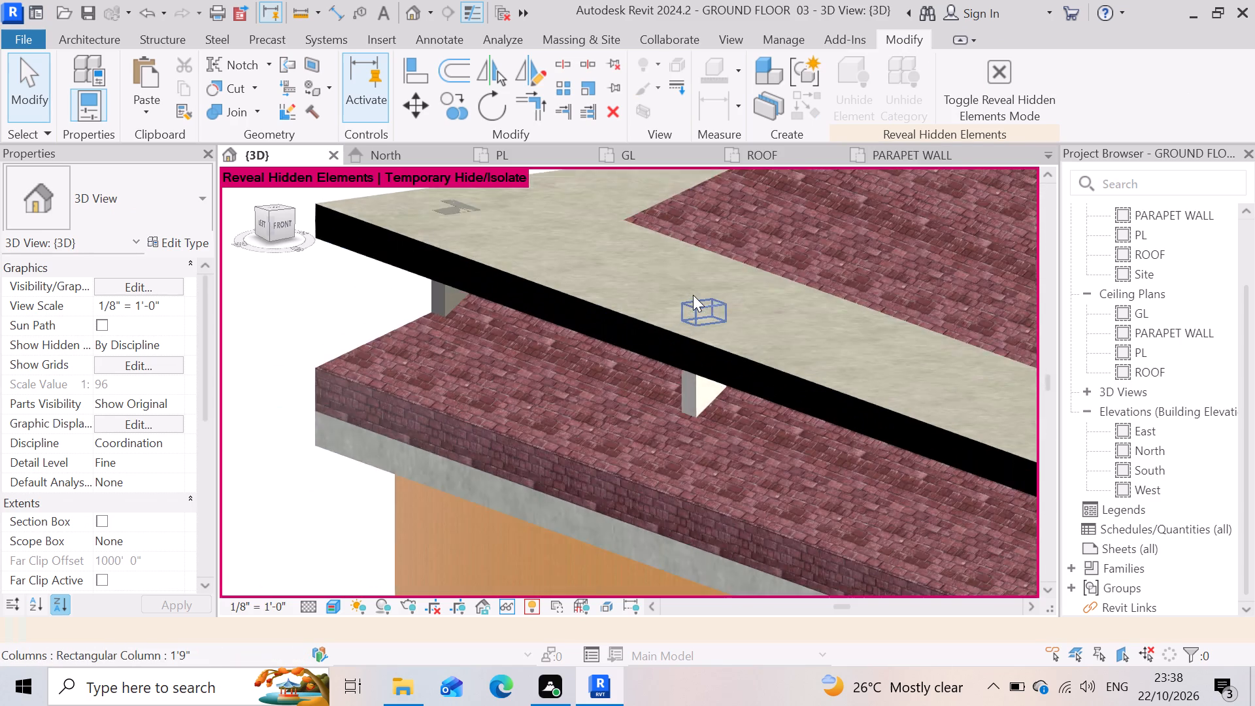
{"action": "scroll", "coordinate": [693, 295], "scroll_direction": "up", "scroll_amount": 1}
{"action": "scroll", "coordinate": [250, 282], "scroll_direction": "down", "scroll_amount": 5}
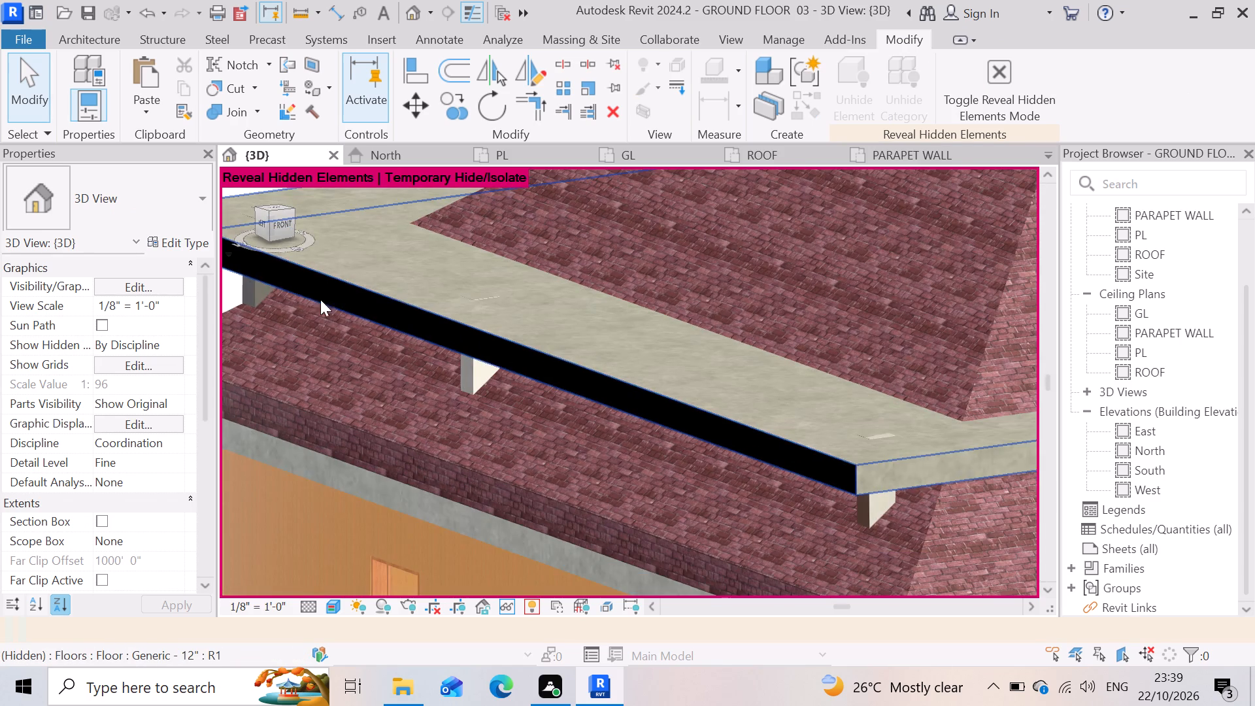
{"action": "scroll", "coordinate": [560, 348], "scroll_direction": "down", "scroll_amount": 11}
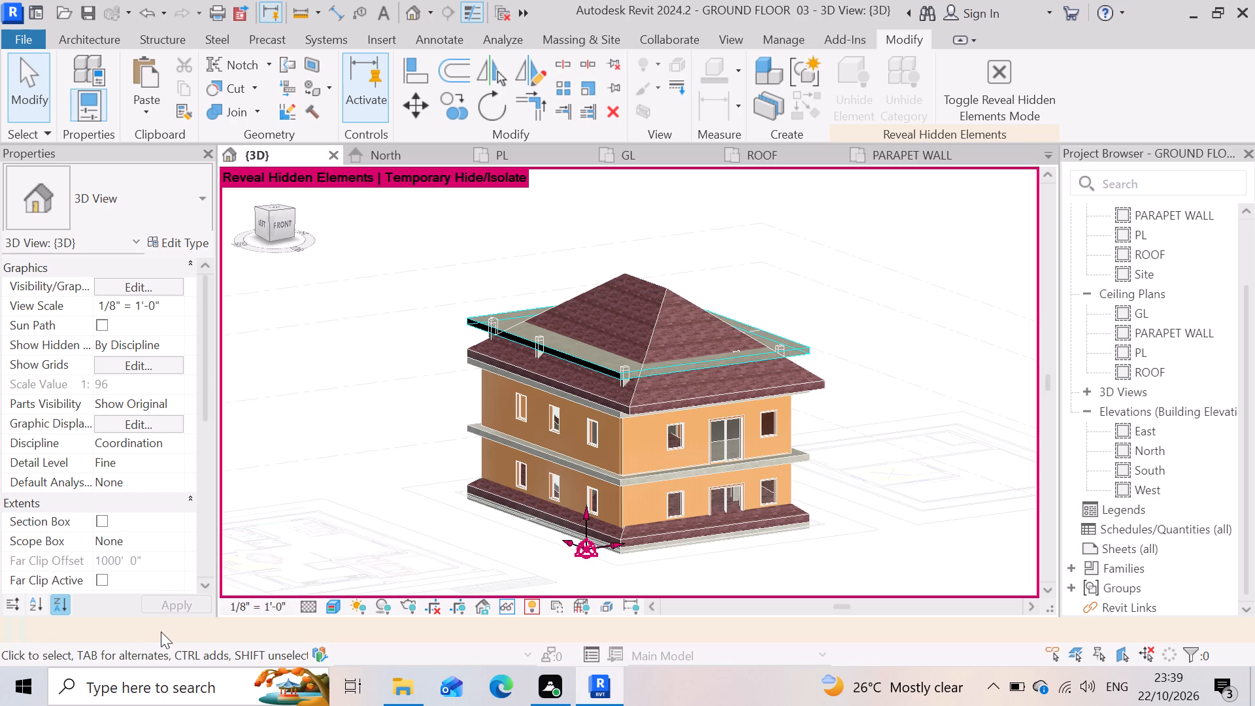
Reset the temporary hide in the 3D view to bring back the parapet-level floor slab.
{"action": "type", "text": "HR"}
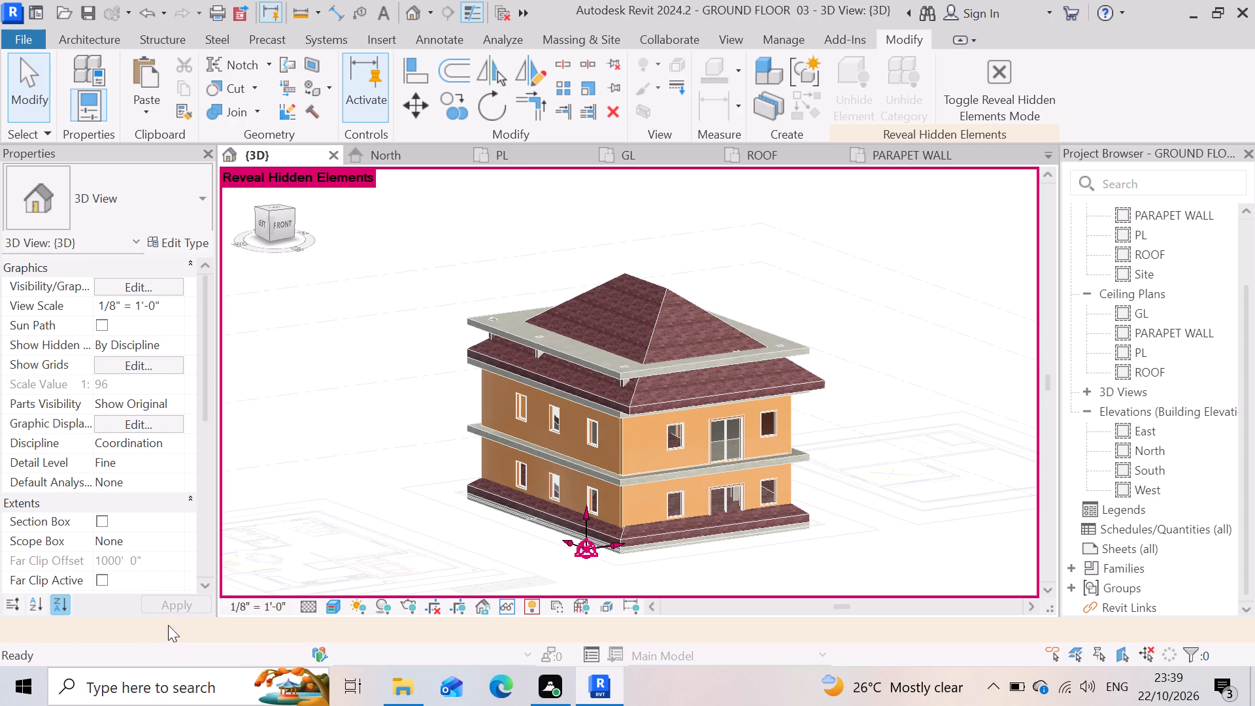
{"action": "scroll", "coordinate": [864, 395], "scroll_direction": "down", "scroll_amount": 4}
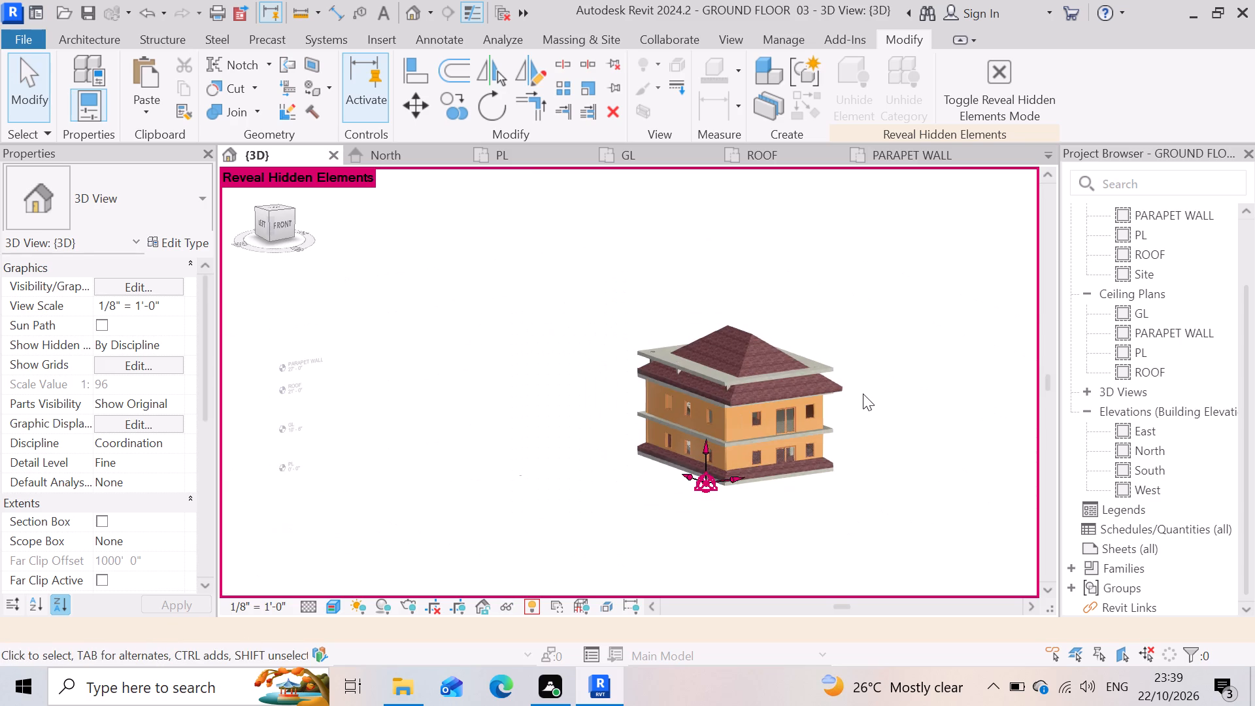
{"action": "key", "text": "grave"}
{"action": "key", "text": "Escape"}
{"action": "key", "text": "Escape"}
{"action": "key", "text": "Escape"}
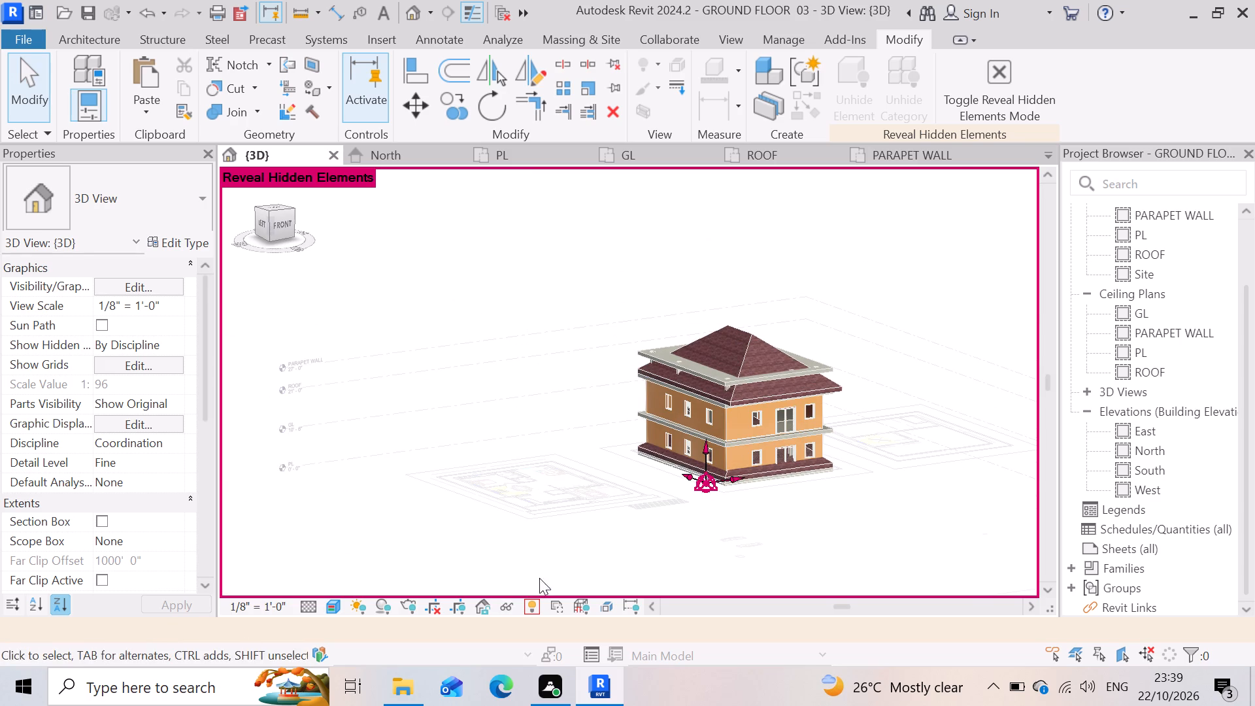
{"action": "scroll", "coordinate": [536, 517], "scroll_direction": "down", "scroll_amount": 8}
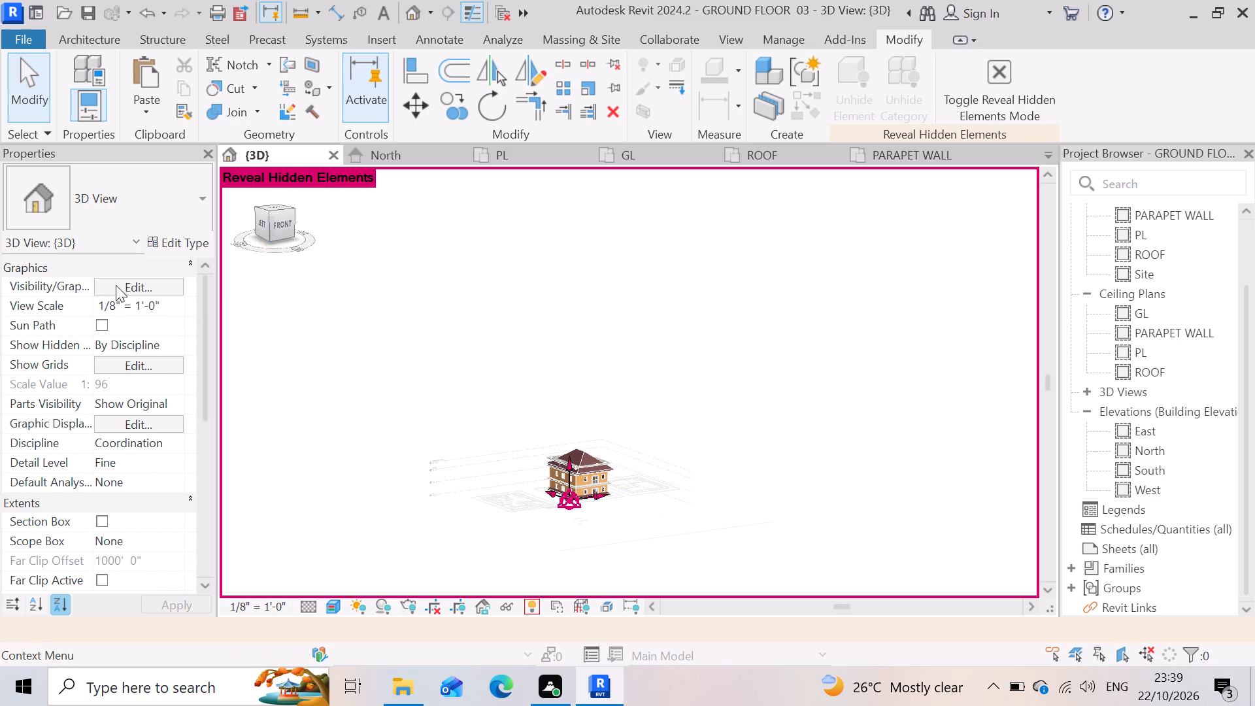
Switch to the North elevation view.
{"action": "left_click", "coordinate": [427, 148]}
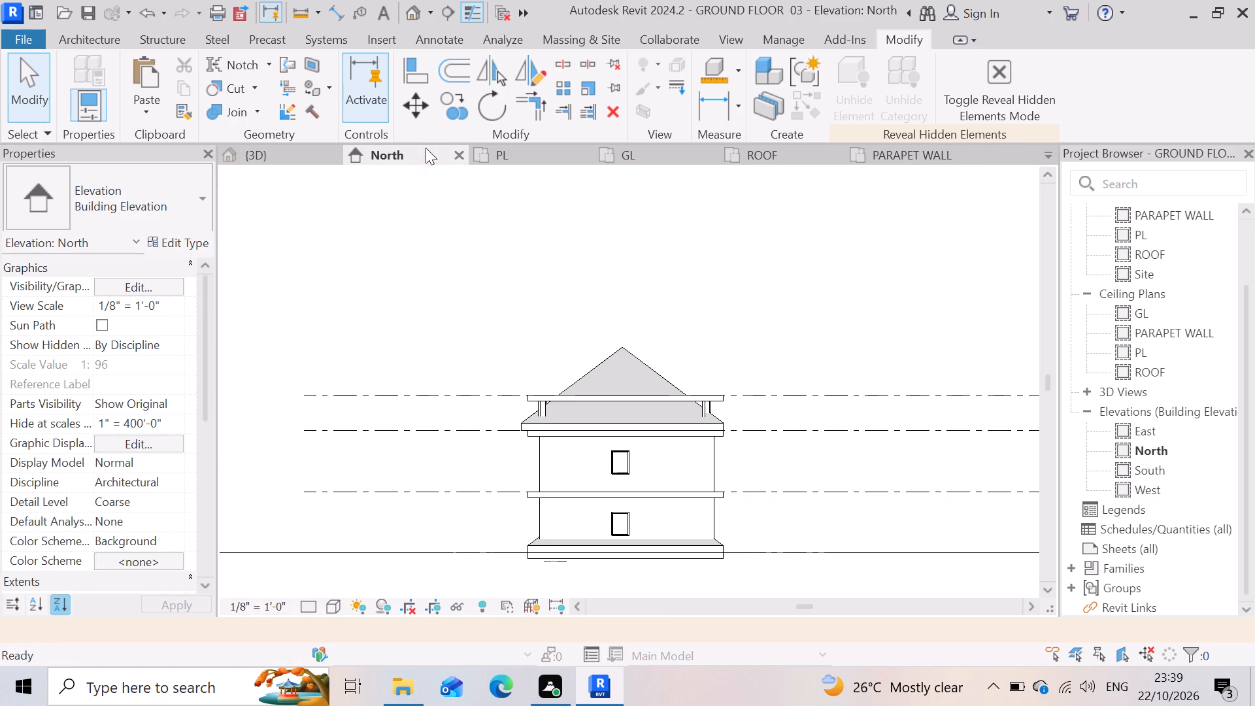
Review the PL, GL, ROOF and PARAPET WALL floor plans in turn, and return to the 3D view.
{"action": "left_click", "coordinate": [520, 151]}
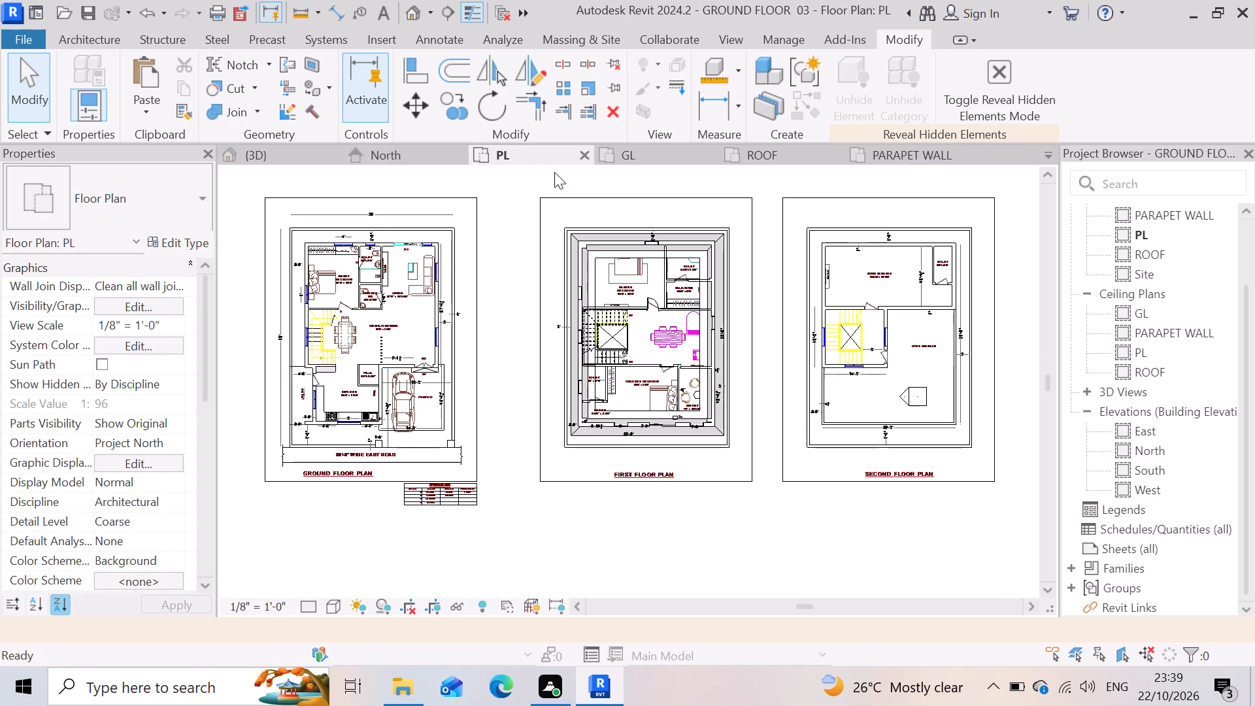
{"action": "left_click", "coordinate": [674, 157]}
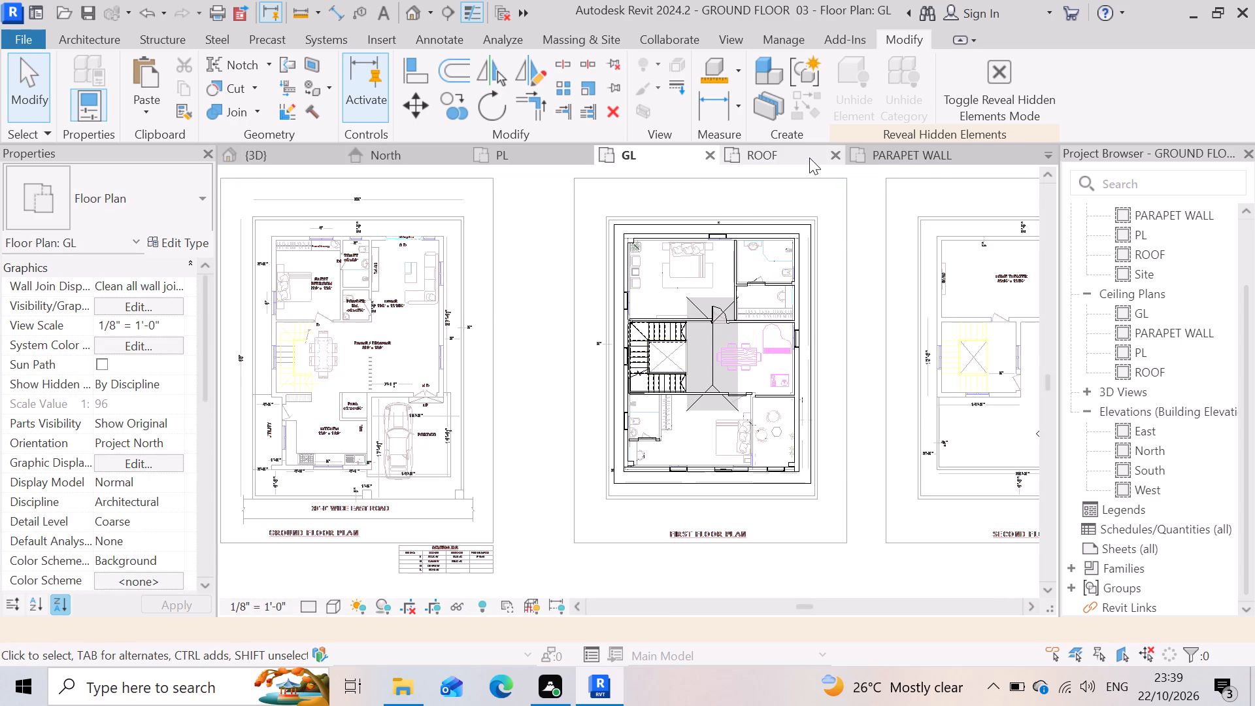
{"action": "left_click", "coordinate": [809, 158]}
{"action": "scroll", "coordinate": [687, 390], "scroll_direction": "down", "scroll_amount": 5}
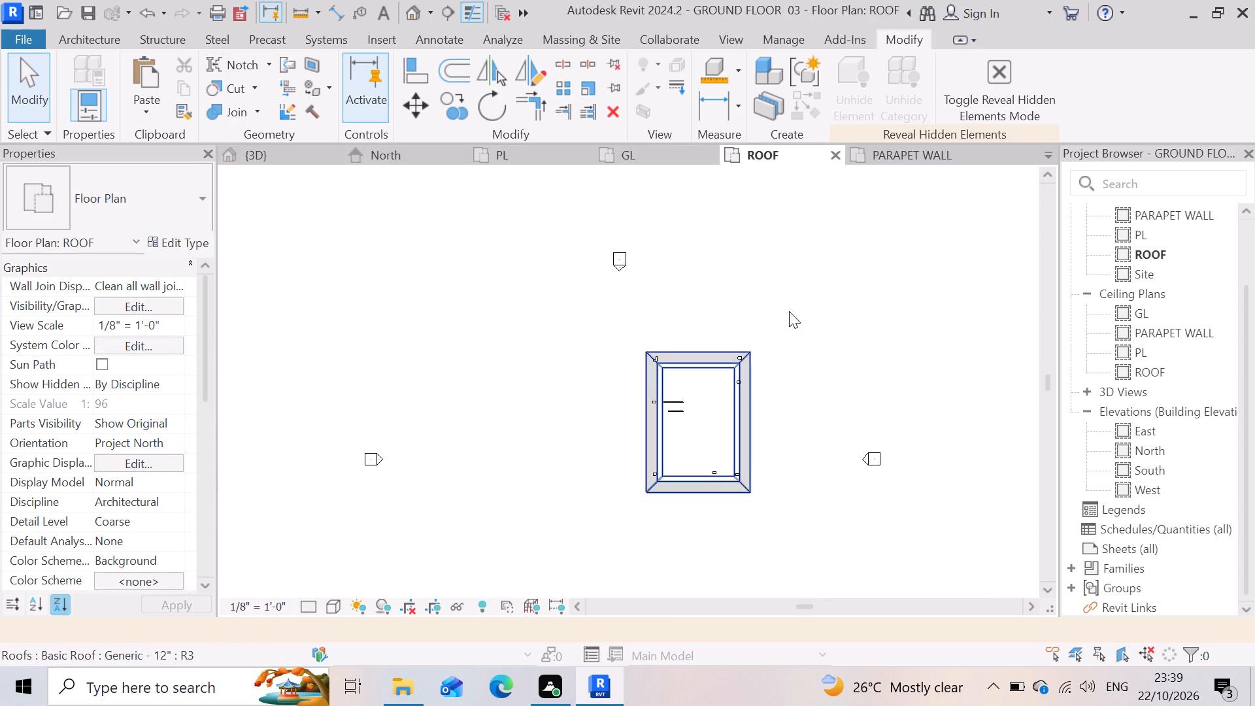
{"action": "left_click", "coordinate": [937, 161]}
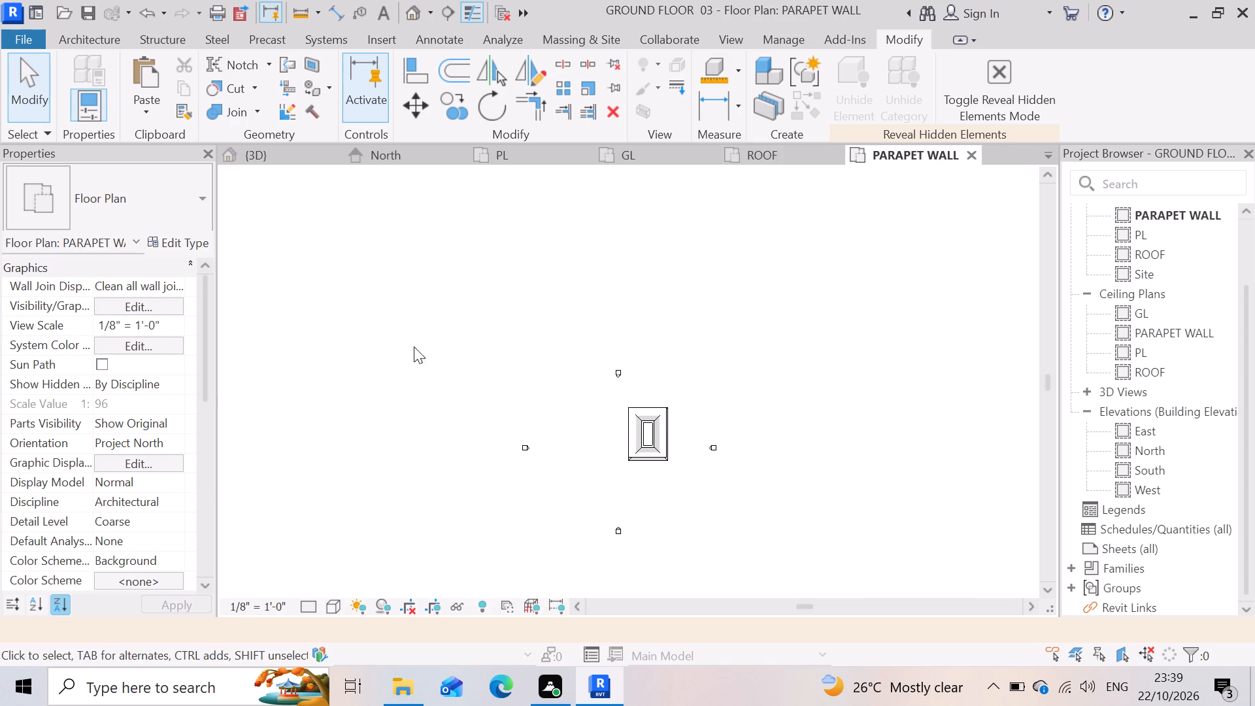
{"action": "left_click", "coordinate": [276, 137]}
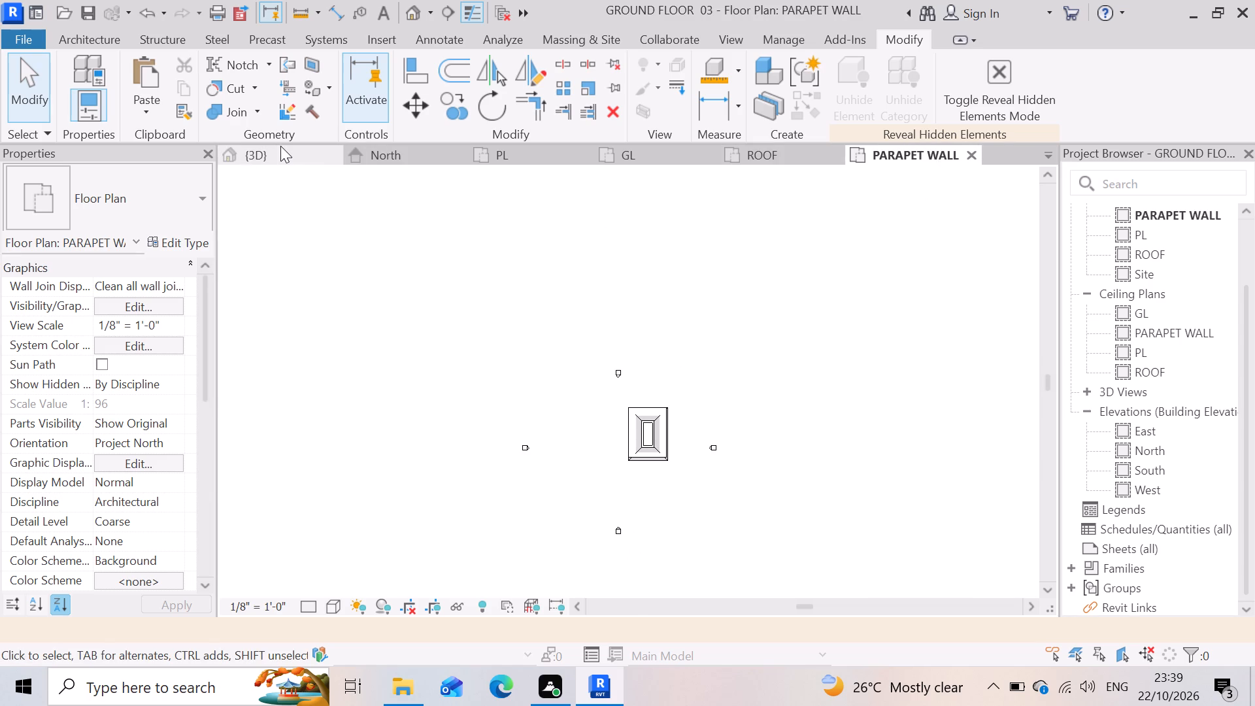
{"action": "left_click", "coordinate": [280, 146]}
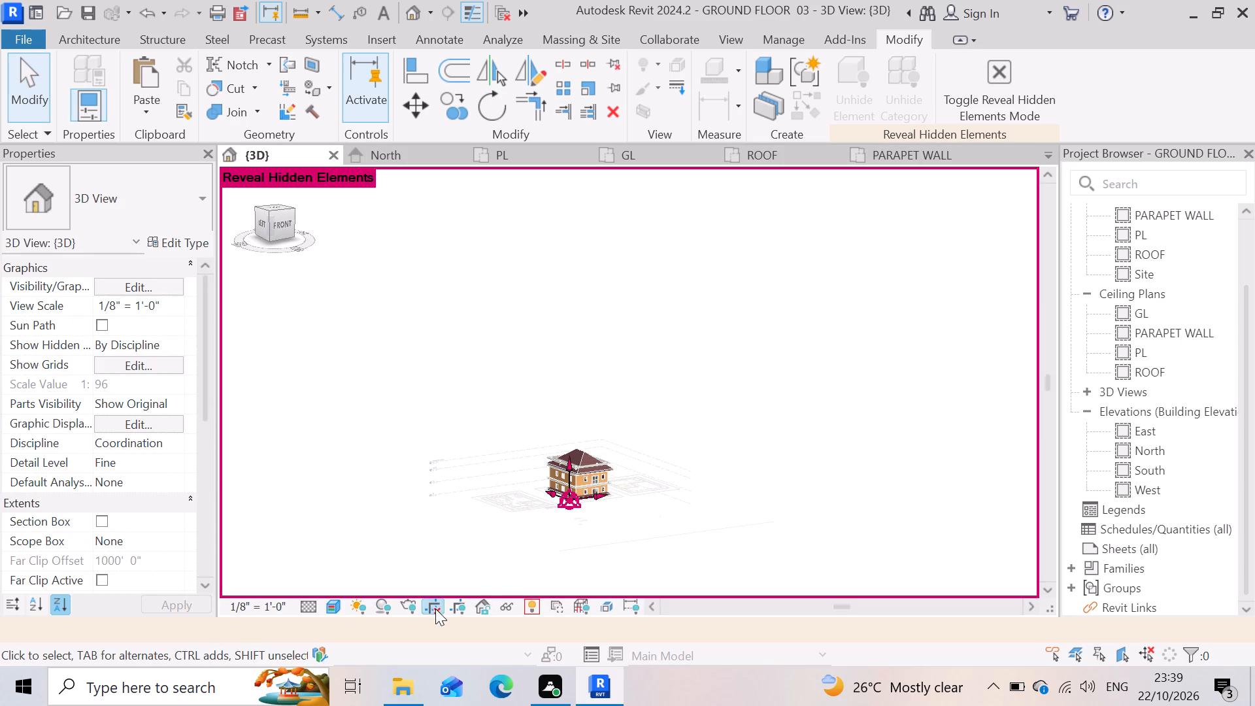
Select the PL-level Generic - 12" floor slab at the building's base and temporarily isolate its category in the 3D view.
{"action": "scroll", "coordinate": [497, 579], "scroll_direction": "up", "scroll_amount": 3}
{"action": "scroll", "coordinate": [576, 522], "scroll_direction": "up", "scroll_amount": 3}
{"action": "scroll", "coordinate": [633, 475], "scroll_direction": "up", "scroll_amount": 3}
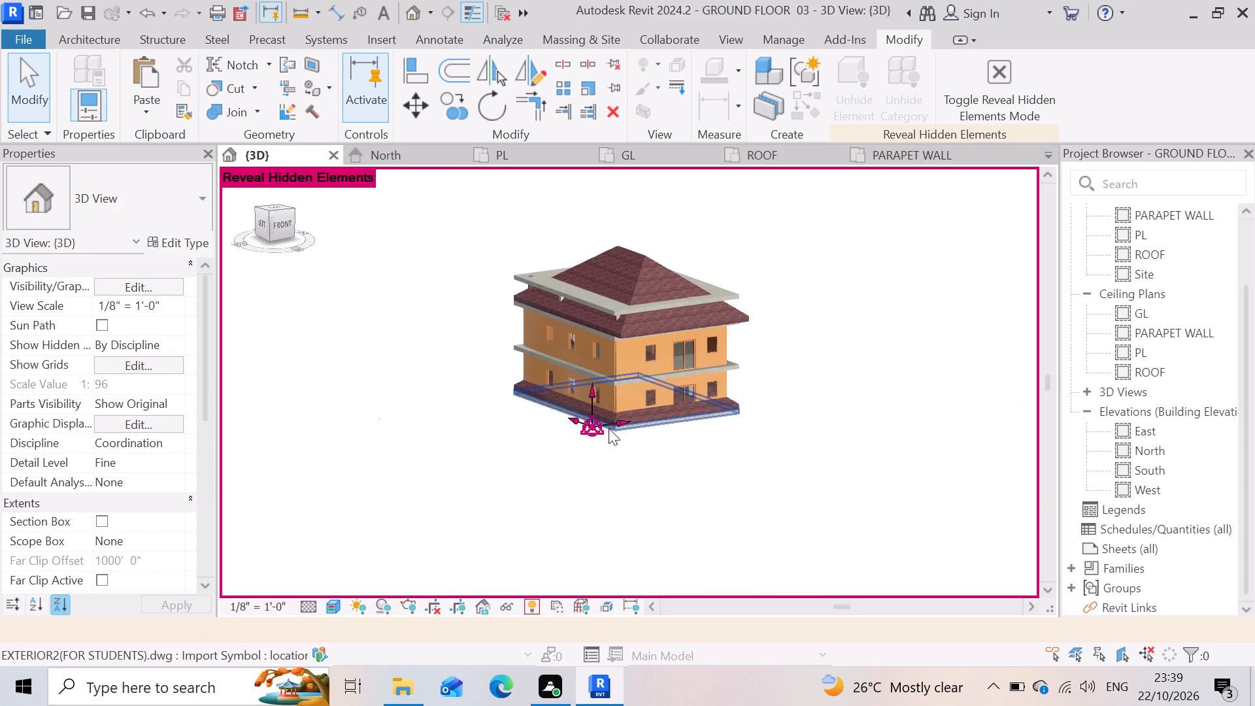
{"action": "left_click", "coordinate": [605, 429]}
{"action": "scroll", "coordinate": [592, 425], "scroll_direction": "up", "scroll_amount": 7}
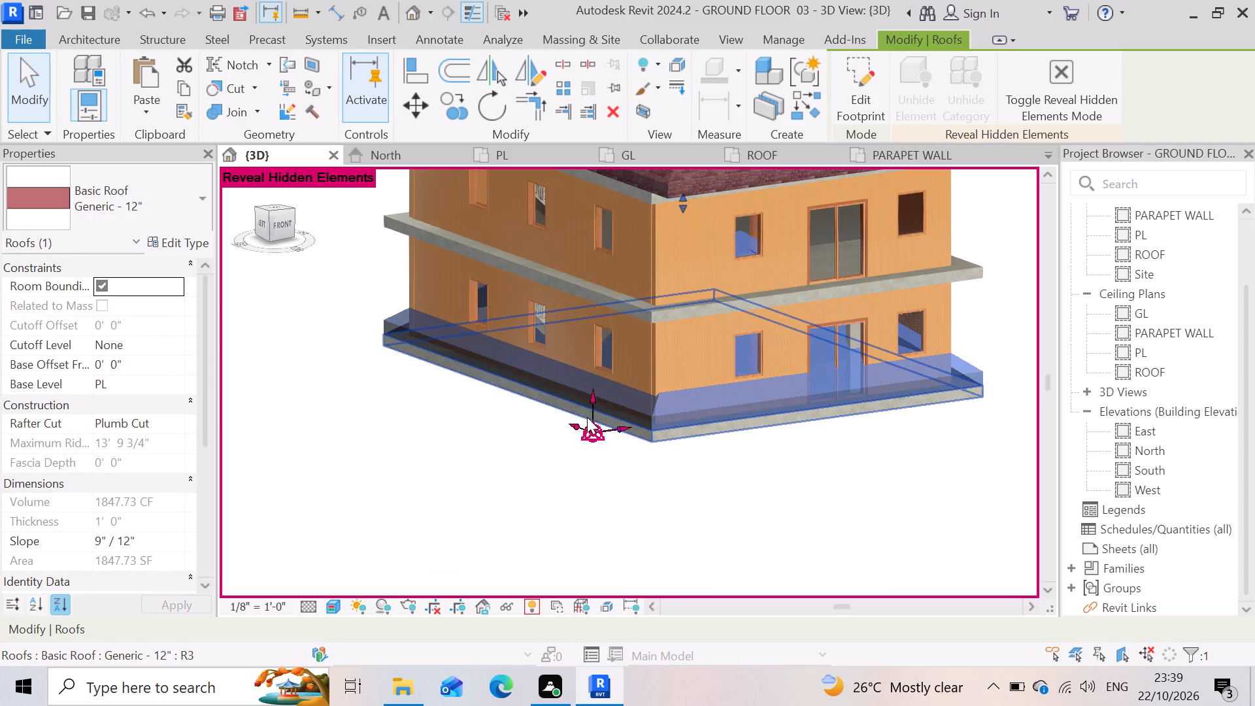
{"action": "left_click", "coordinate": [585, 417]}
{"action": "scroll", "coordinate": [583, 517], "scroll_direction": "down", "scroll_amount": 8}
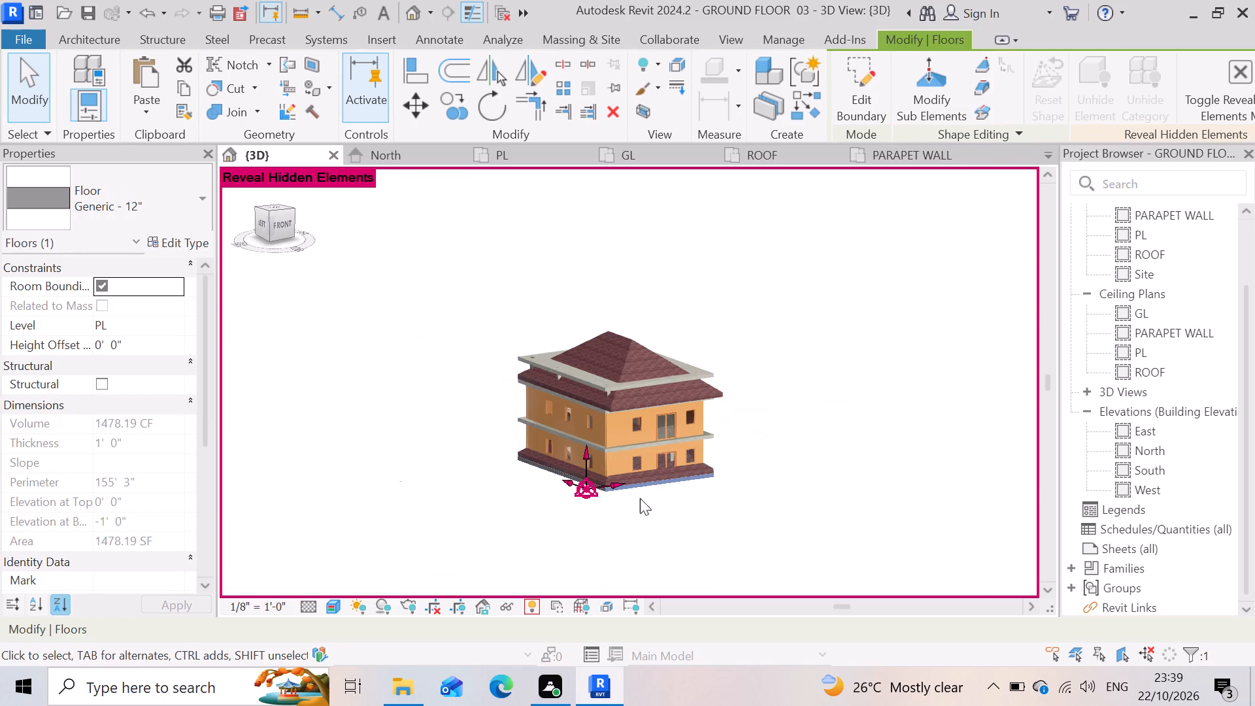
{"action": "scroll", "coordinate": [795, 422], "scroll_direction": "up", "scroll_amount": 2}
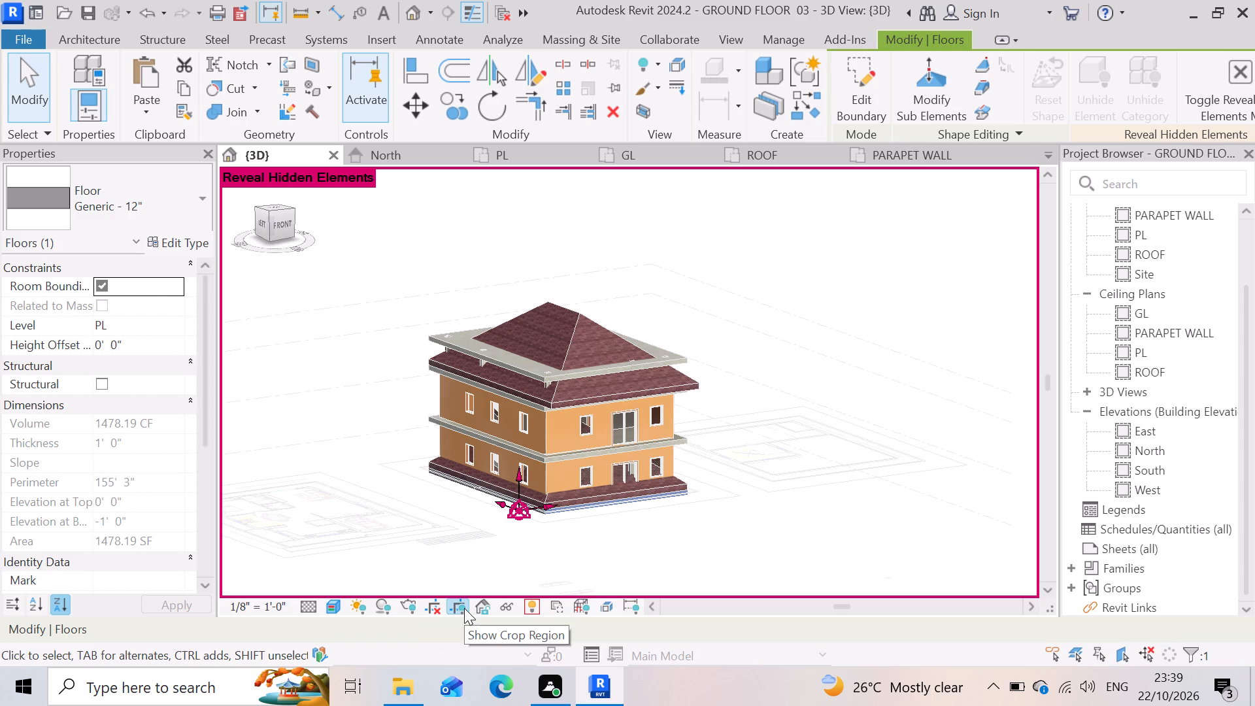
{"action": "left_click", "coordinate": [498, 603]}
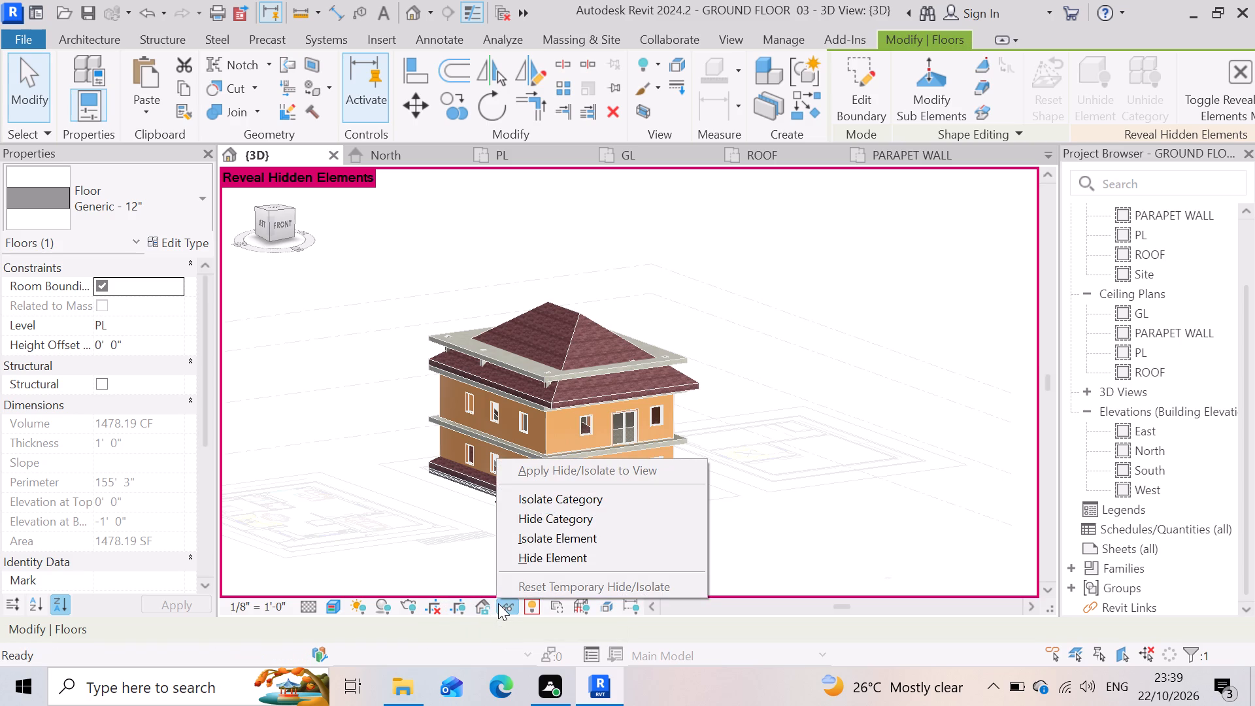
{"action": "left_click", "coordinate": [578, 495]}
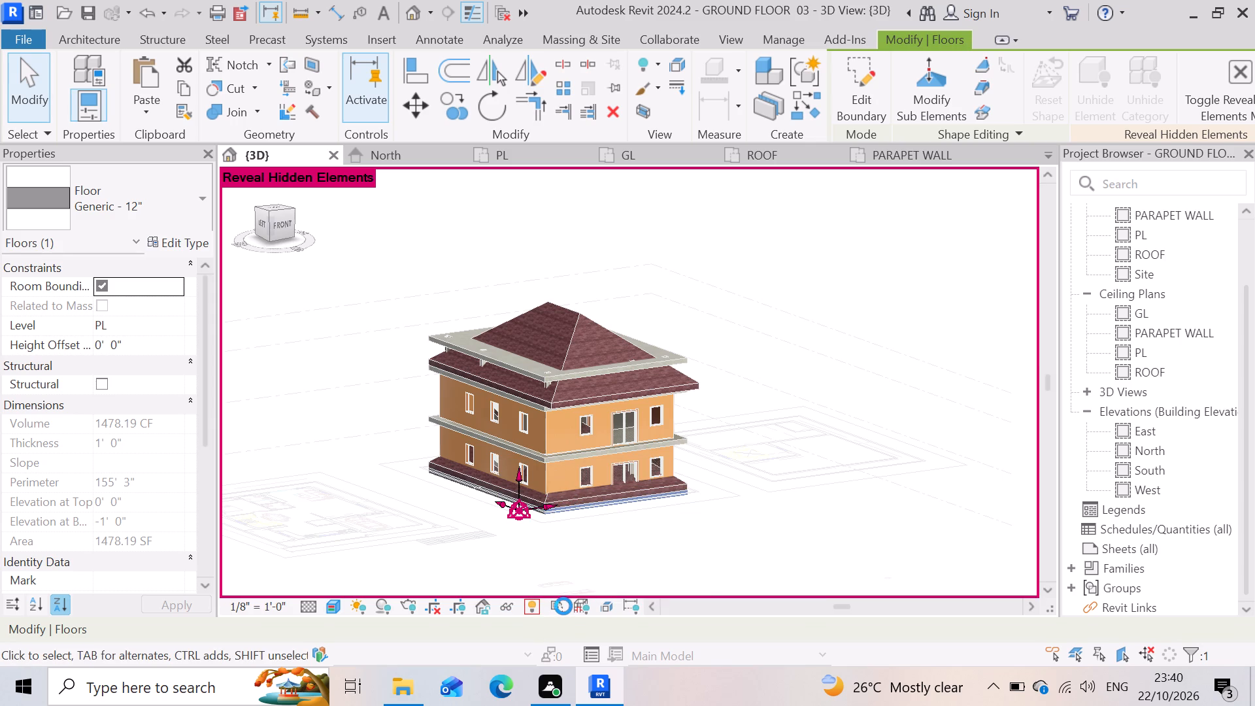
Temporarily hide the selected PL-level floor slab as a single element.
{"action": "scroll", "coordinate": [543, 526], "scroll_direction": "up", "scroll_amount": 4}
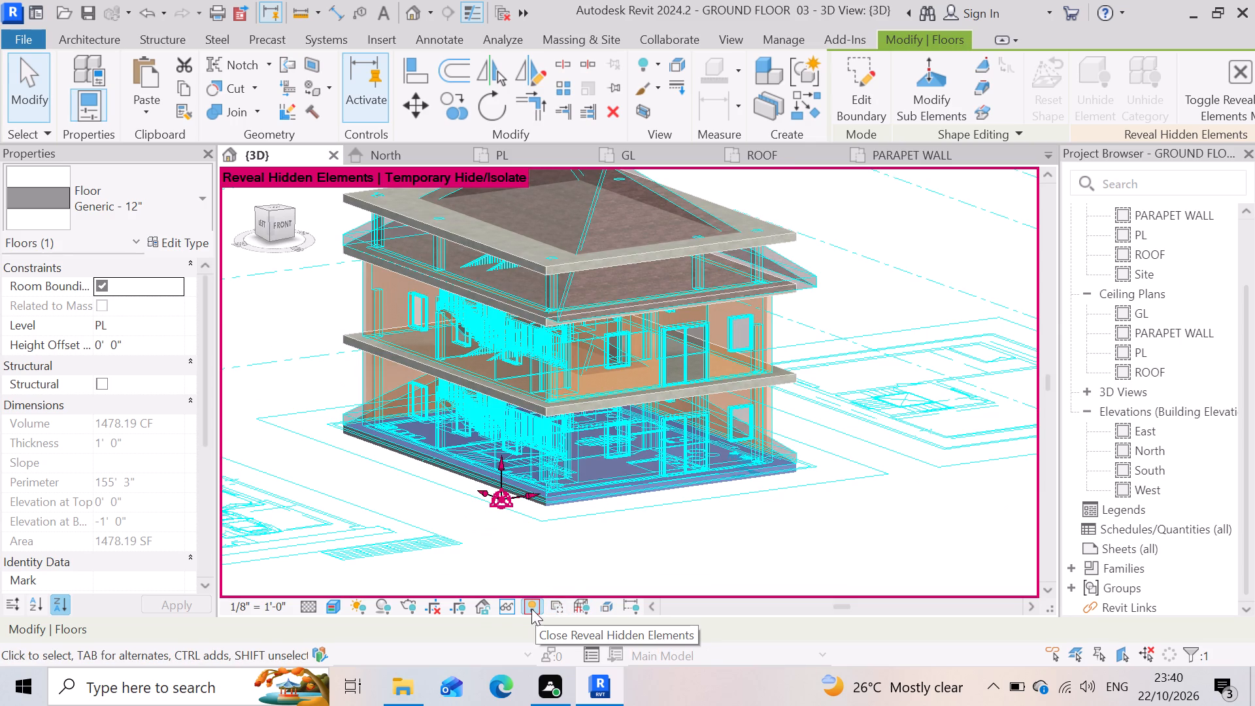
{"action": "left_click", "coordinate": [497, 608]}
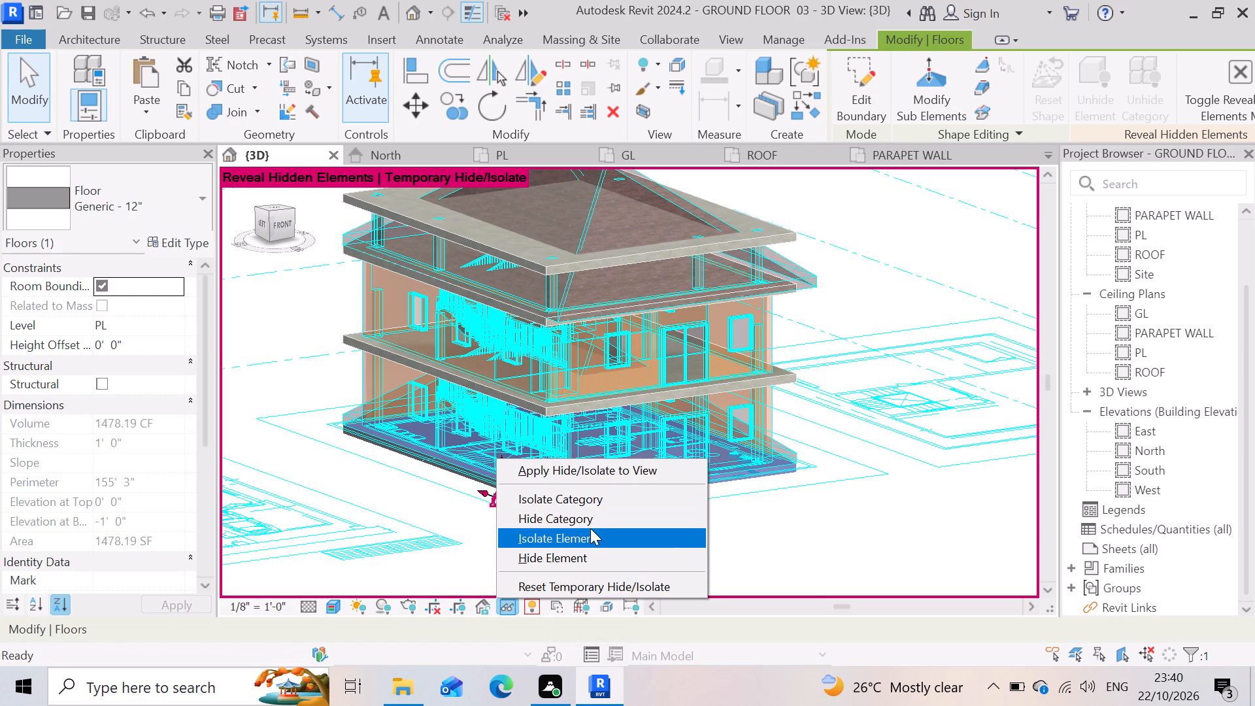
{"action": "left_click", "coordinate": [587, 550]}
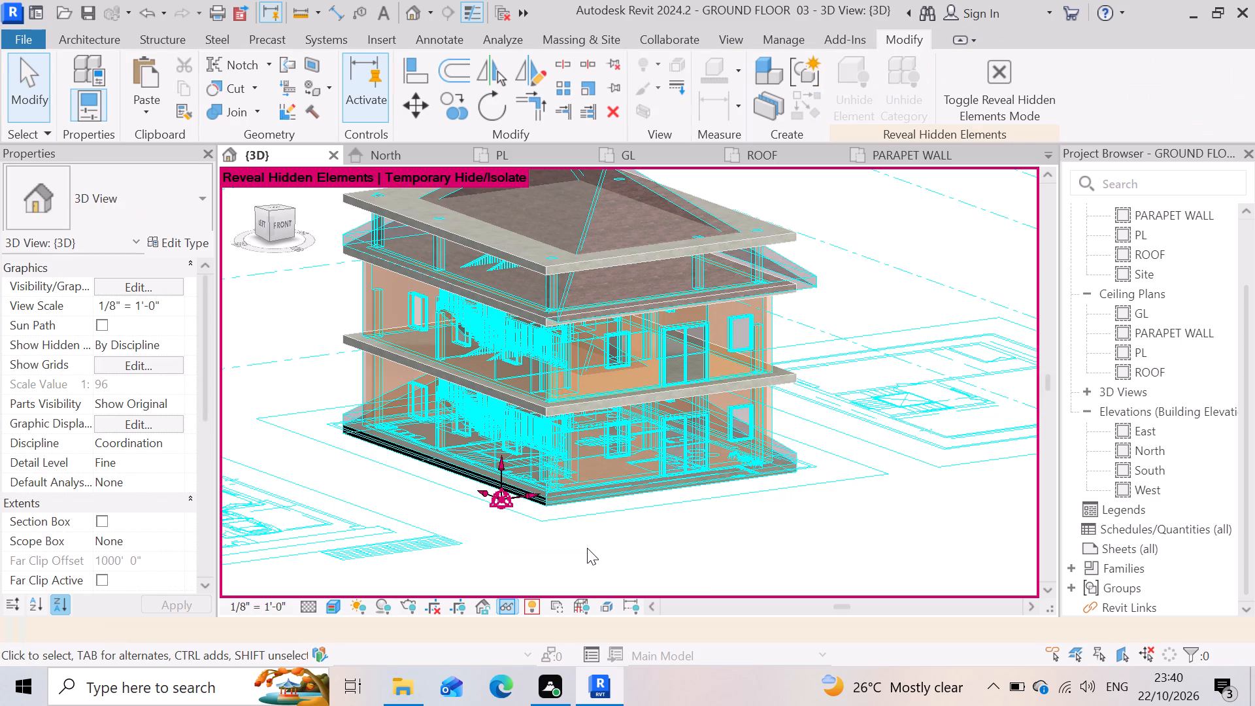
Examine the isolated floor slabs with the stairs, windows and roofs shown see-through, up close and as a whole building.
{"action": "scroll", "coordinate": [629, 487], "scroll_direction": "down", "scroll_amount": 3}
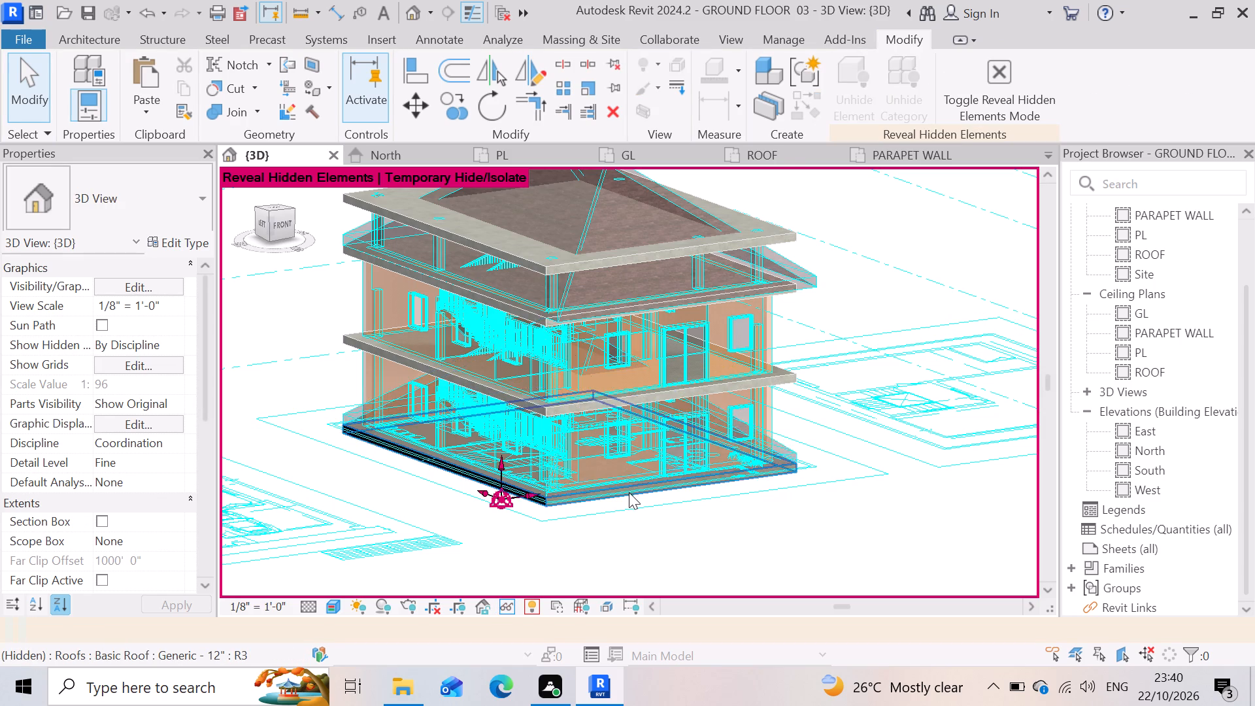
{"action": "scroll", "coordinate": [629, 492], "scroll_direction": "down", "scroll_amount": 5}
{"action": "scroll", "coordinate": [609, 440], "scroll_direction": "up", "scroll_amount": 7}
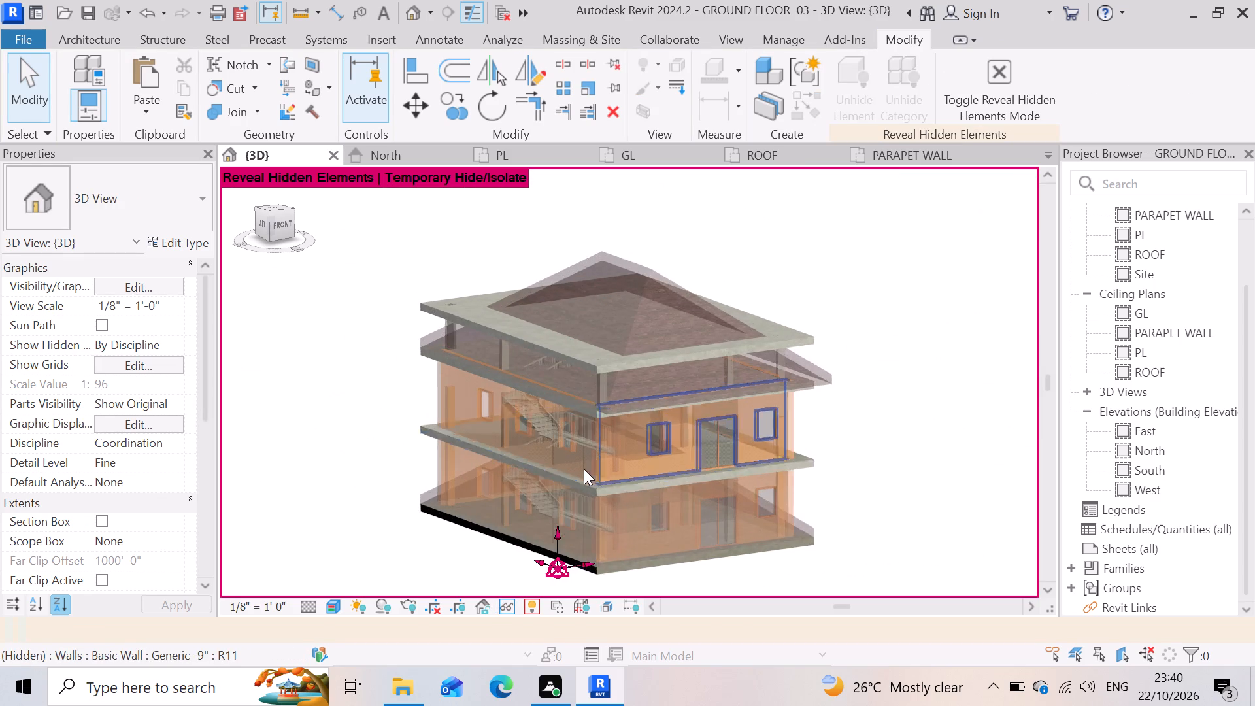
{"action": "scroll", "coordinate": [580, 475], "scroll_direction": "up", "scroll_amount": 8}
{"action": "scroll", "coordinate": [488, 379], "scroll_direction": "up", "scroll_amount": 5}
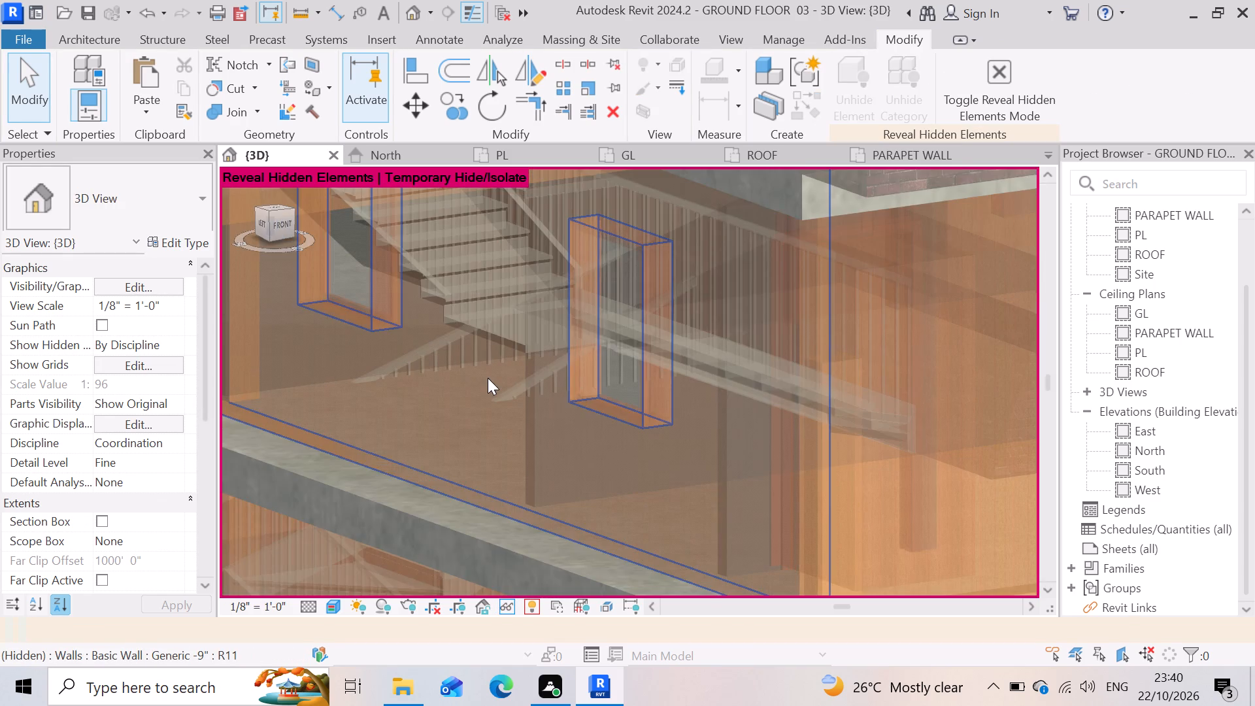
{"action": "scroll", "coordinate": [611, 365], "scroll_direction": "down", "scroll_amount": 12}
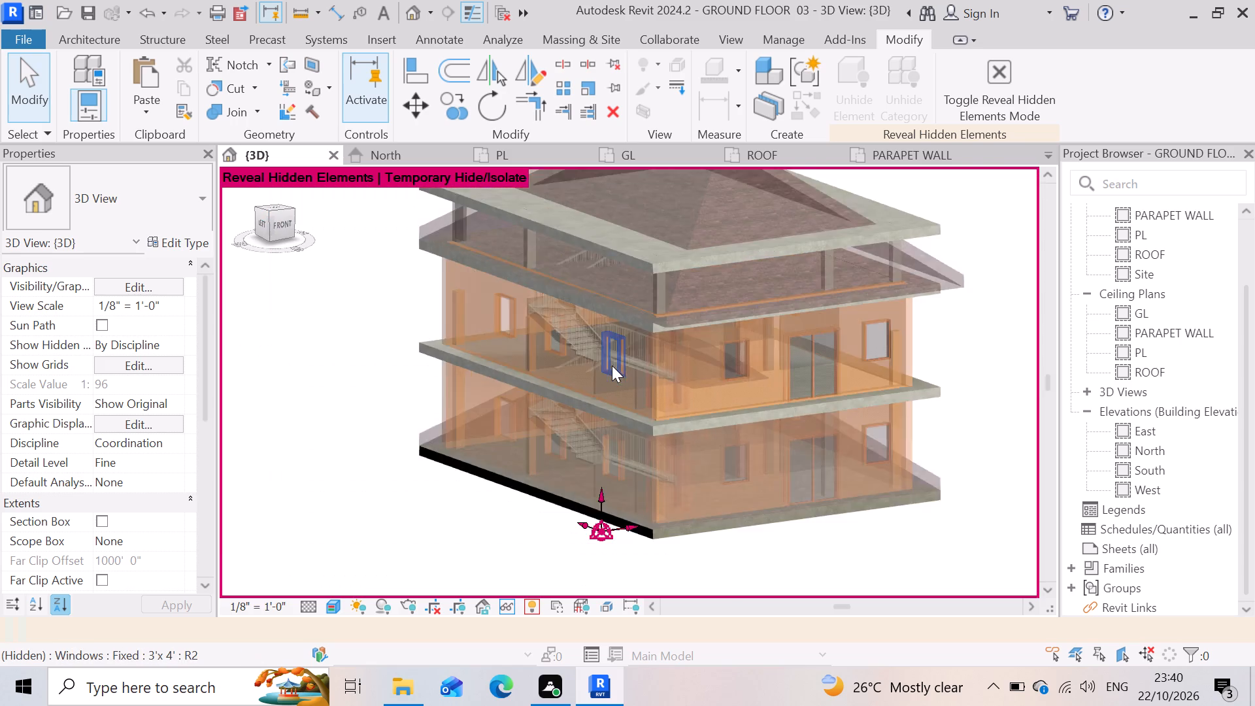
{"action": "scroll", "coordinate": [612, 365], "scroll_direction": "down", "scroll_amount": 6}
{"action": "scroll", "coordinate": [624, 326], "scroll_direction": "up", "scroll_amount": 2}
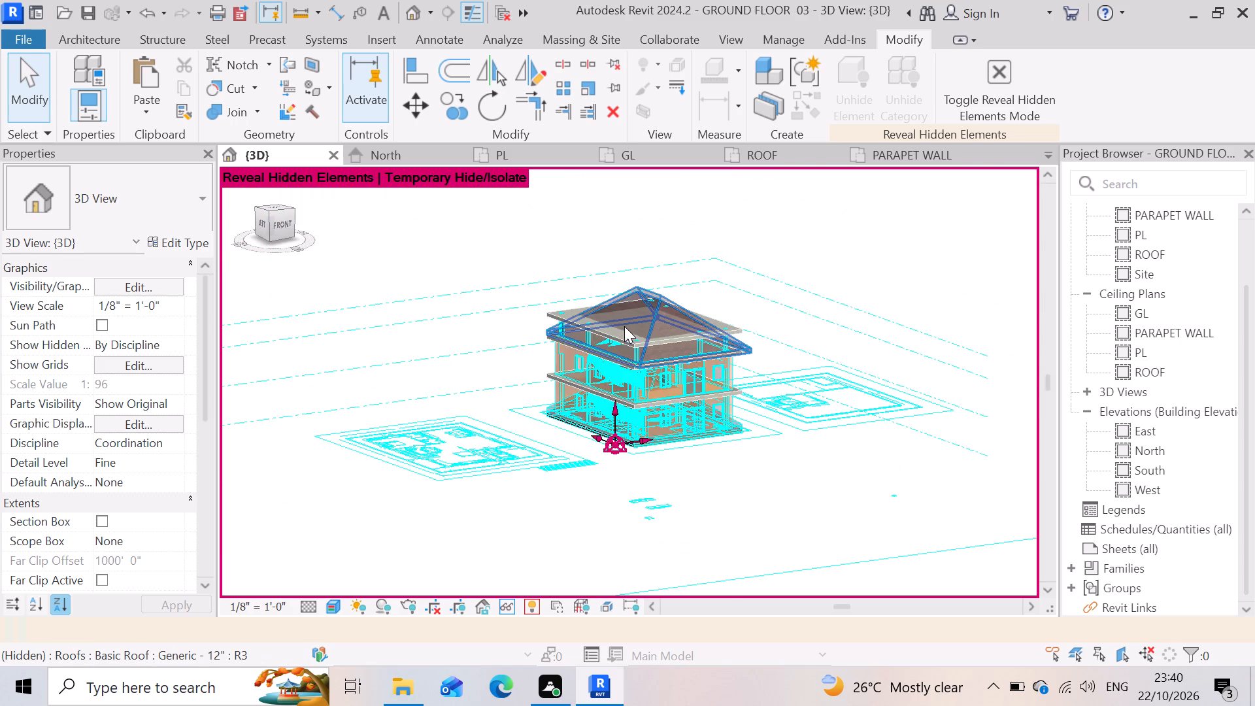
{"action": "scroll", "coordinate": [624, 326], "scroll_direction": "up", "scroll_amount": 5}
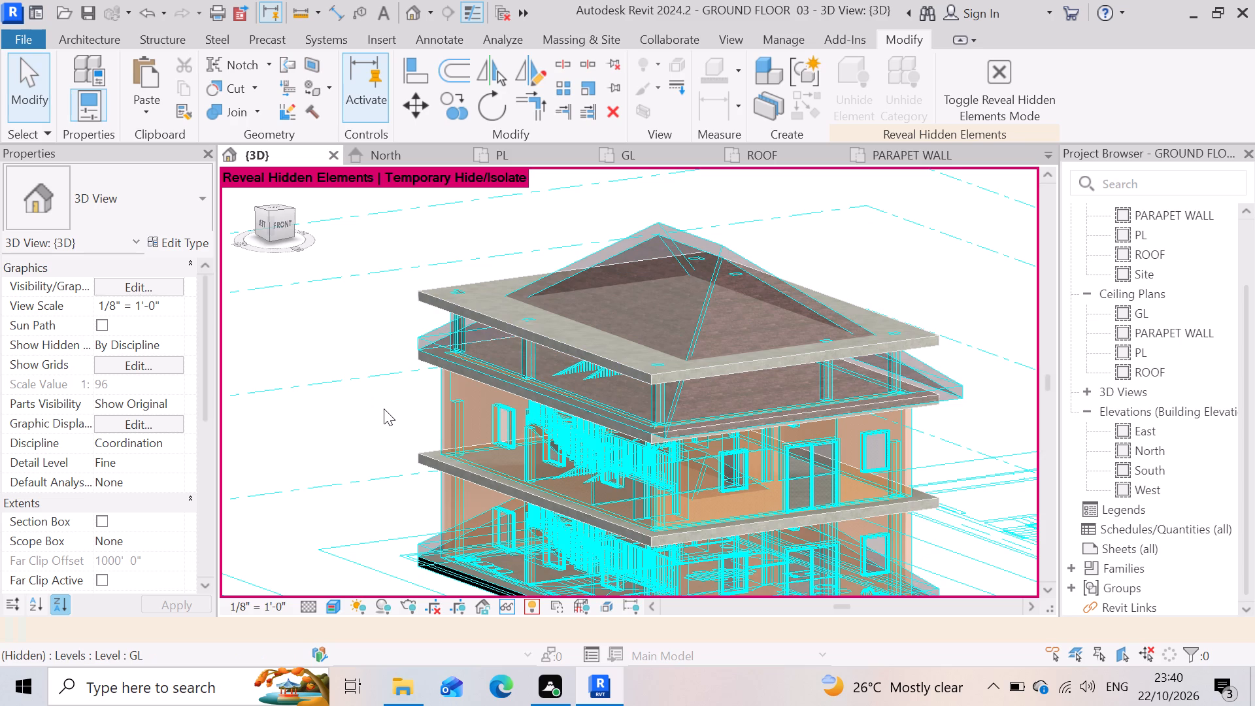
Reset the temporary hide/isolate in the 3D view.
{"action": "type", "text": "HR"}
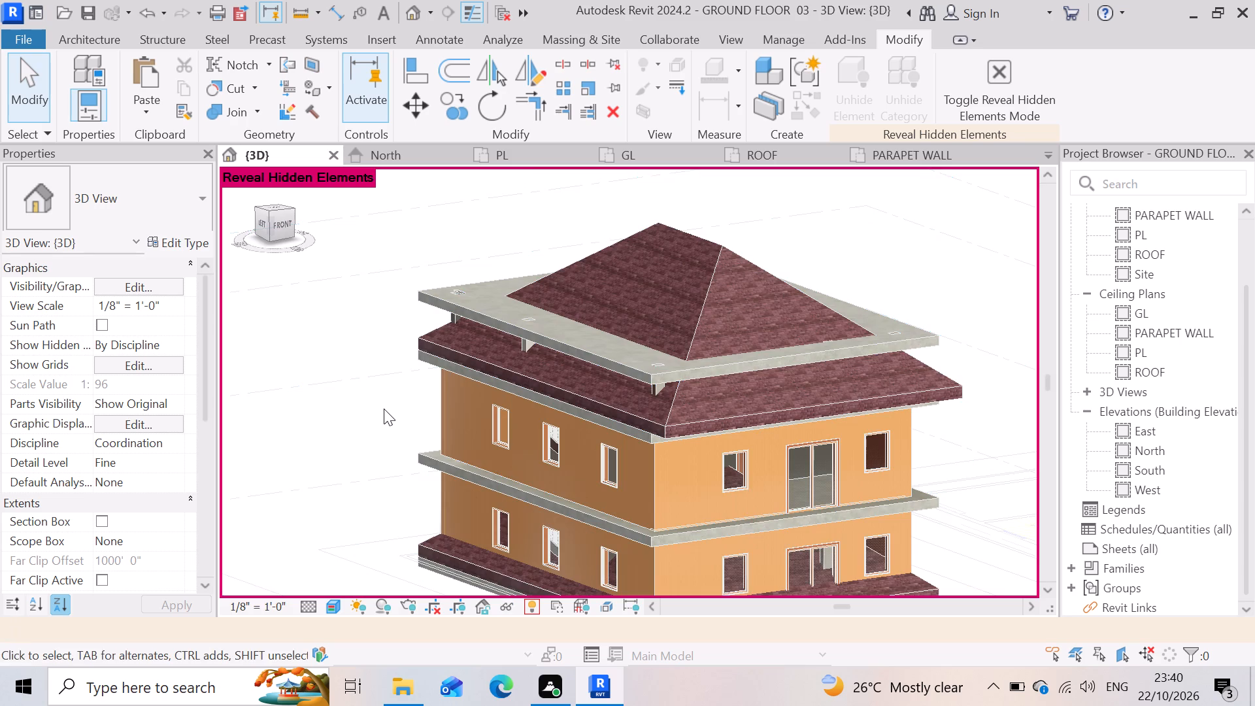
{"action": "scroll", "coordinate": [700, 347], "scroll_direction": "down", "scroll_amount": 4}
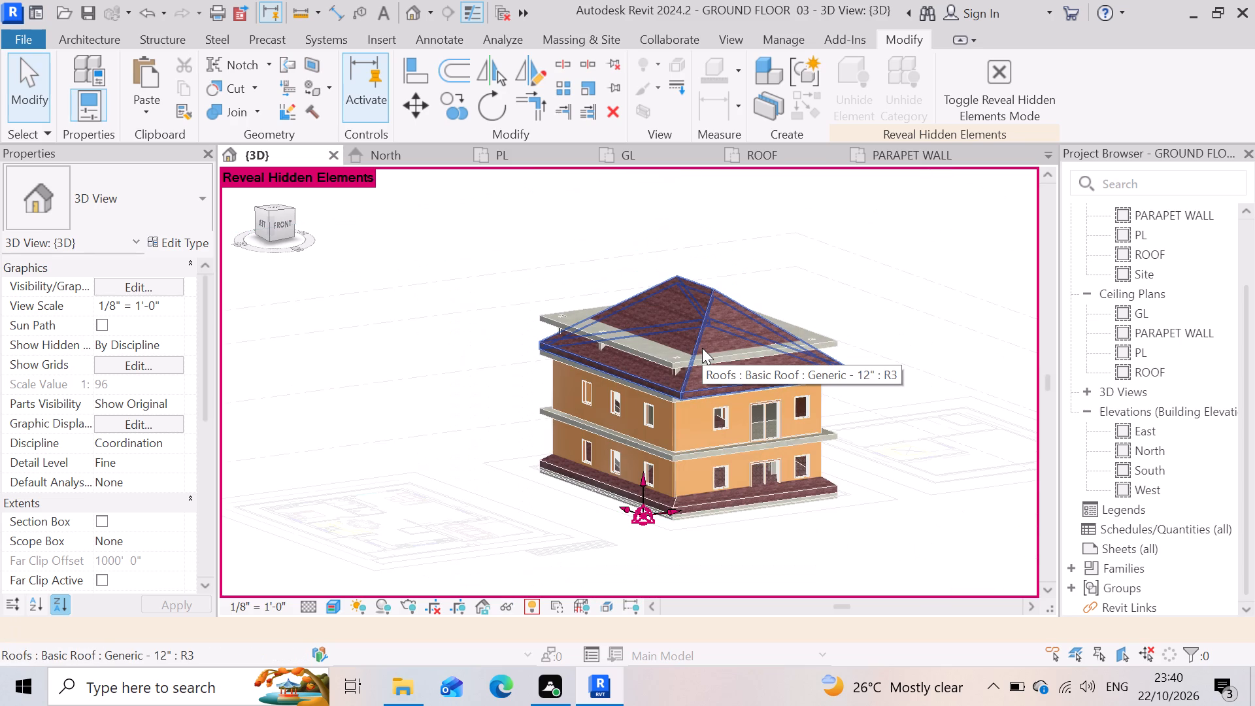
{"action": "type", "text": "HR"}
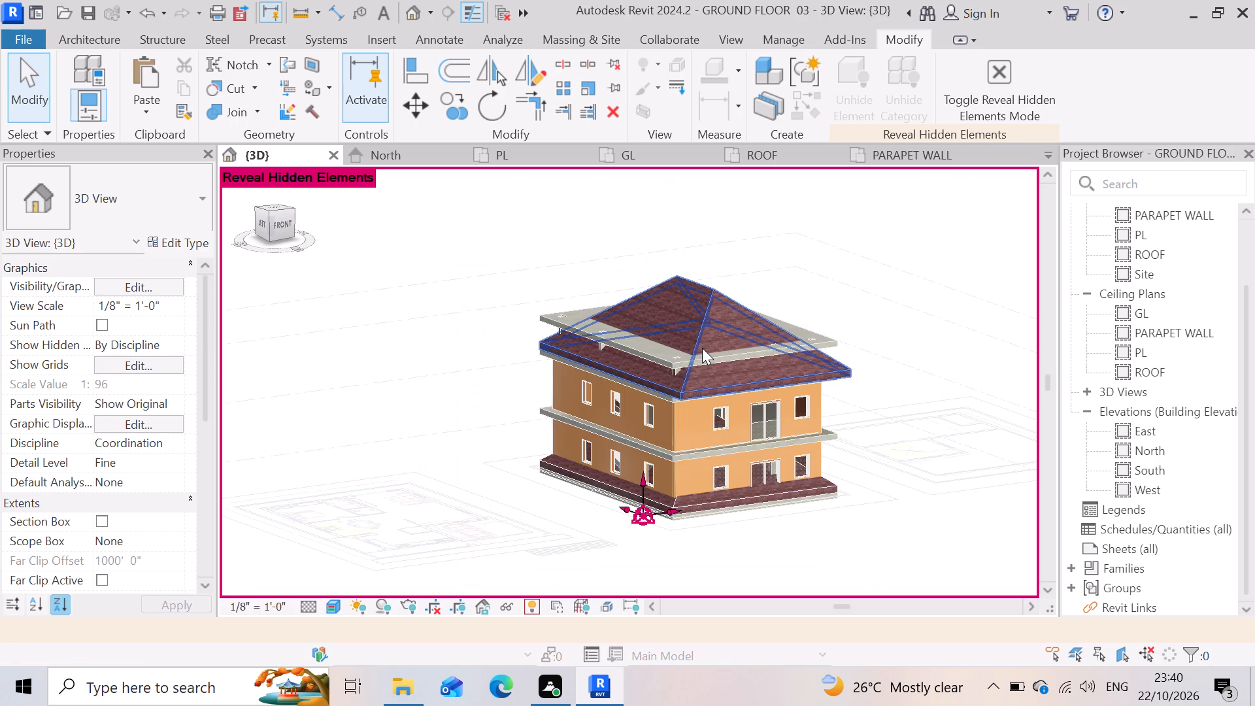
Examine the building's roofs, parapet-level slab and lower storeys in the 3D view, up close and from afar.
{"action": "scroll", "coordinate": [743, 352], "scroll_direction": "up", "scroll_amount": 3}
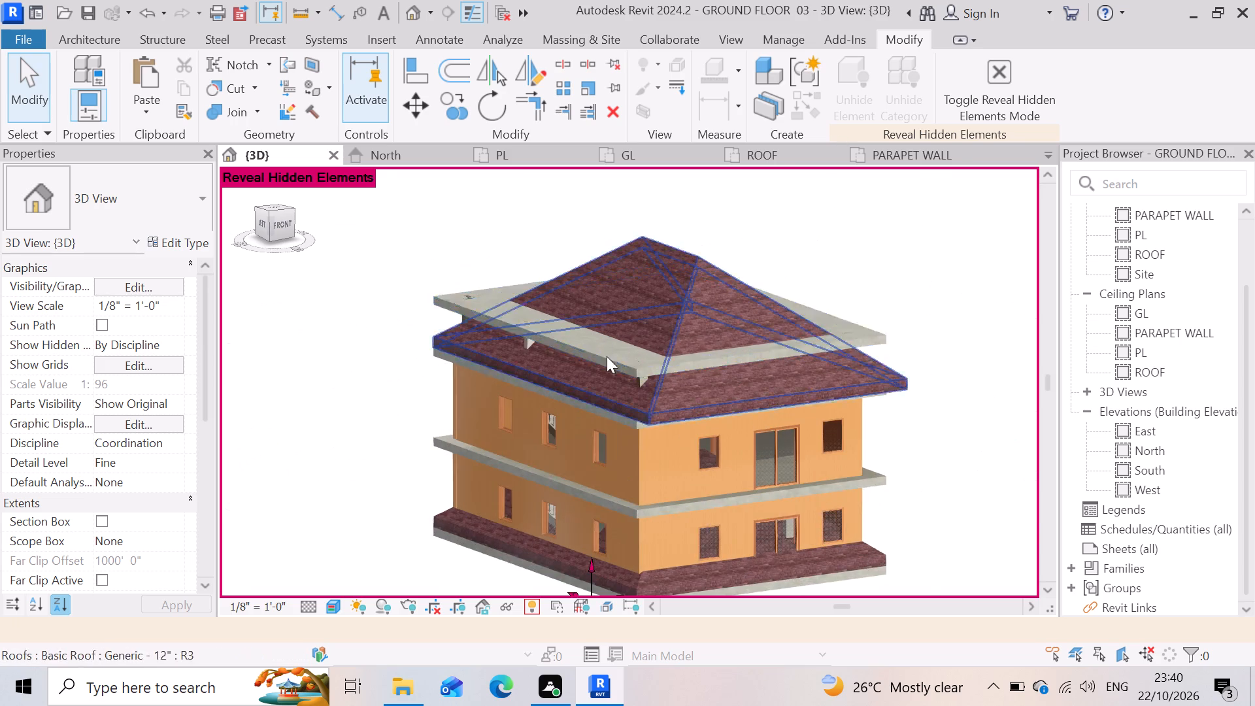
{"action": "scroll", "coordinate": [597, 354], "scroll_direction": "up", "scroll_amount": 5}
{"action": "scroll", "coordinate": [964, 363], "scroll_direction": "up", "scroll_amount": 4}
{"action": "scroll", "coordinate": [908, 354], "scroll_direction": "down", "scroll_amount": 6}
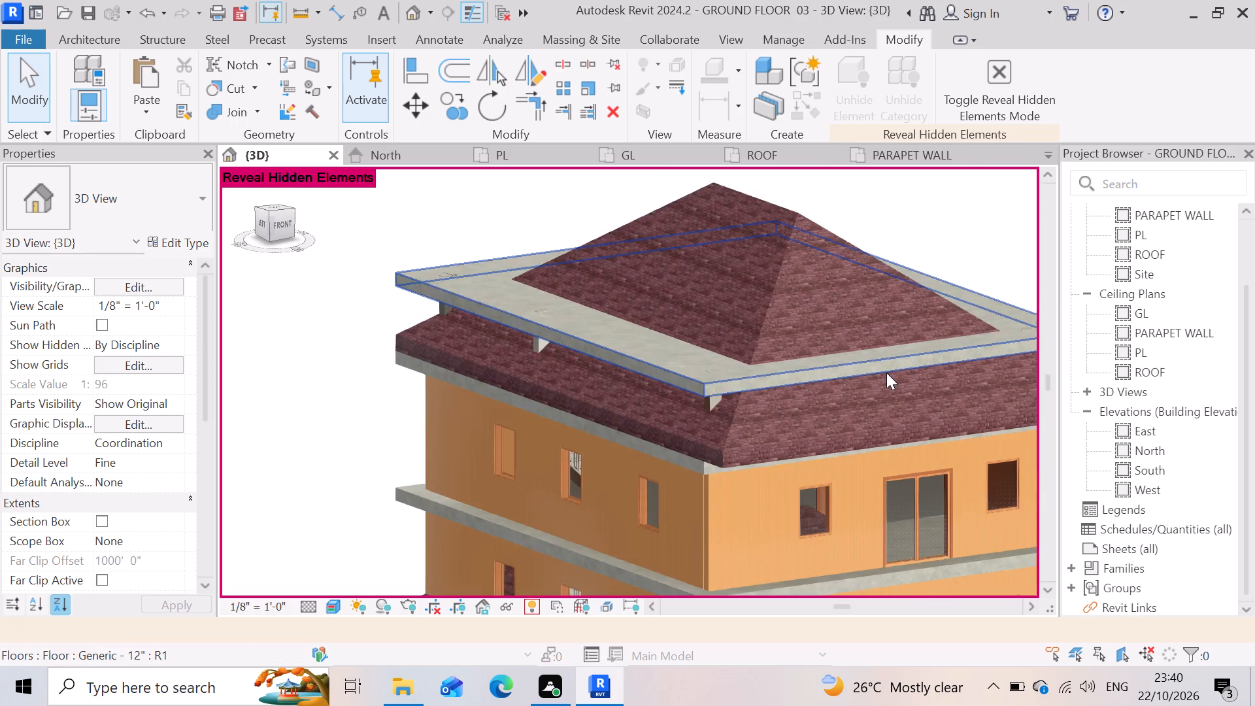
{"action": "scroll", "coordinate": [886, 373], "scroll_direction": "down", "scroll_amount": 6}
{"action": "scroll", "coordinate": [556, 403], "scroll_direction": "down", "scroll_amount": 4}
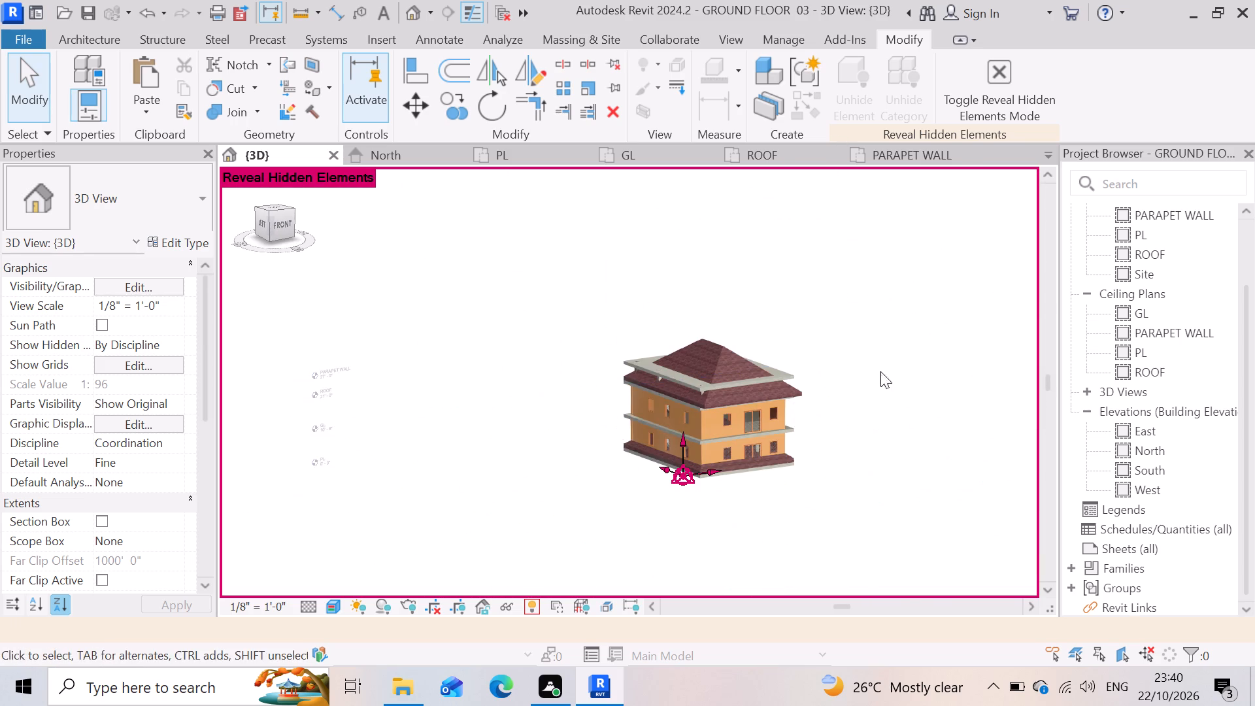
{"action": "scroll", "coordinate": [766, 385], "scroll_direction": "up", "scroll_amount": 3}
{"action": "scroll", "coordinate": [717, 517], "scroll_direction": "up", "scroll_amount": 4}
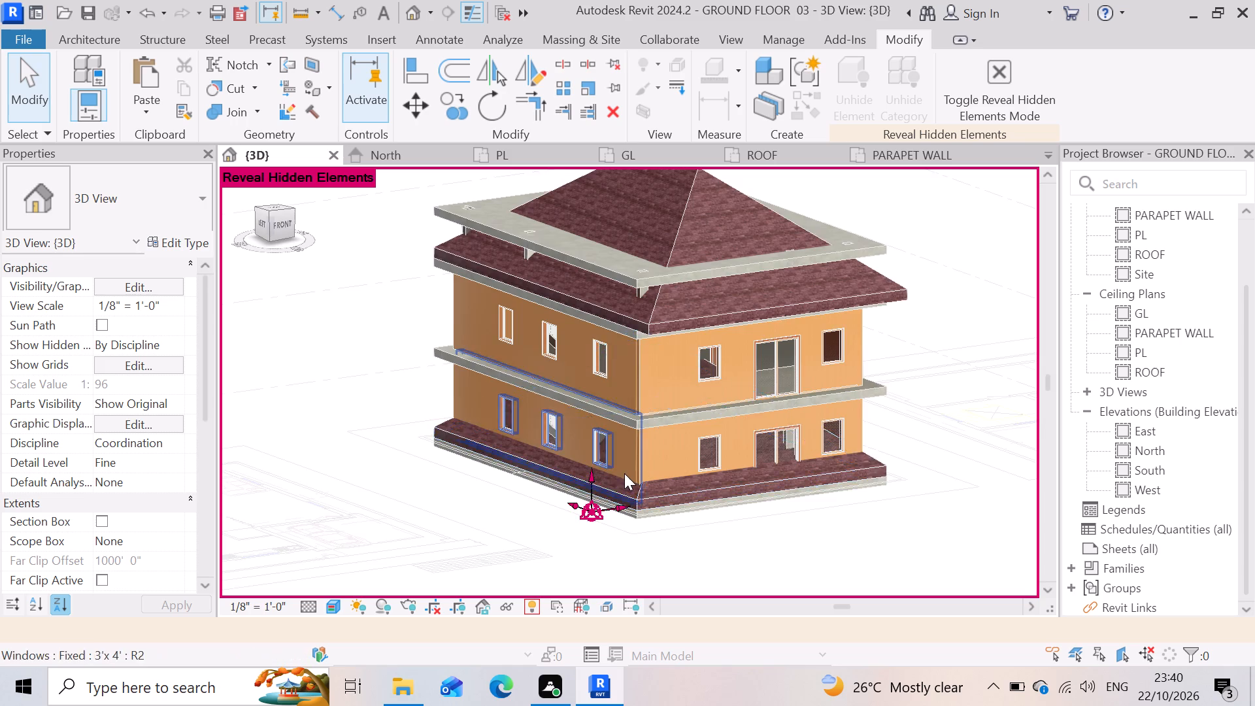
{"action": "scroll", "coordinate": [624, 473], "scroll_direction": "down", "scroll_amount": 3}
{"action": "type", "text": "HR"}
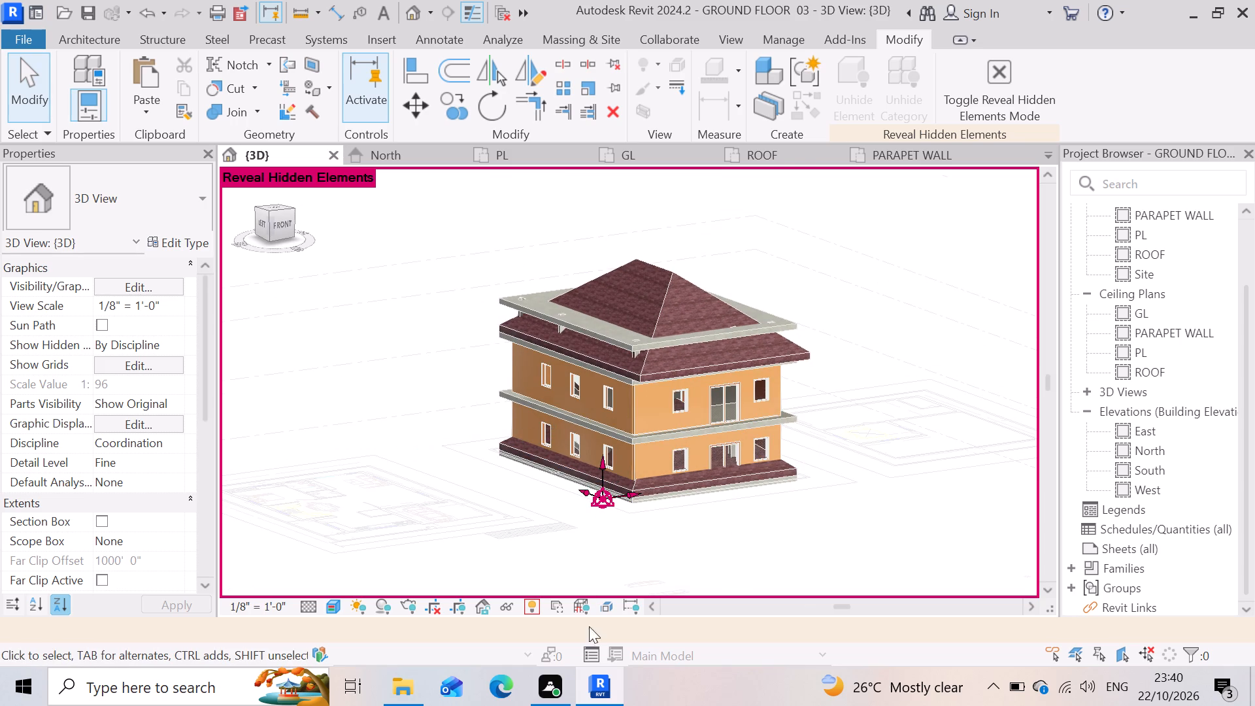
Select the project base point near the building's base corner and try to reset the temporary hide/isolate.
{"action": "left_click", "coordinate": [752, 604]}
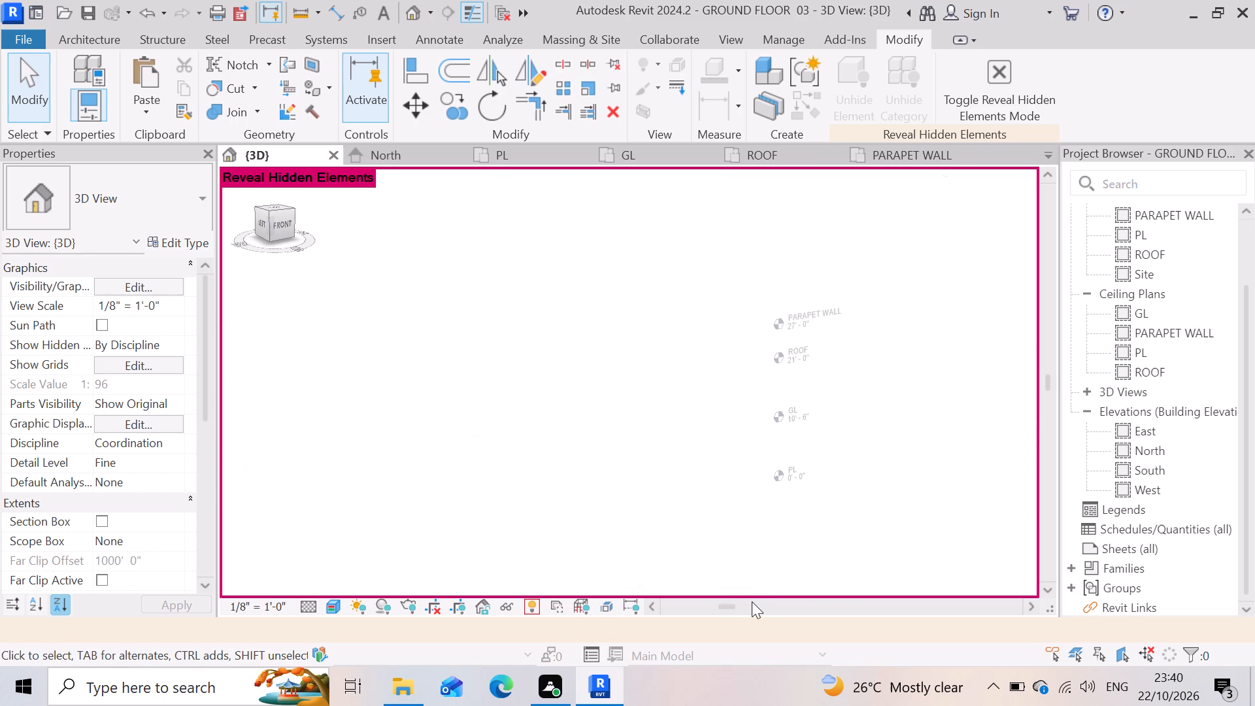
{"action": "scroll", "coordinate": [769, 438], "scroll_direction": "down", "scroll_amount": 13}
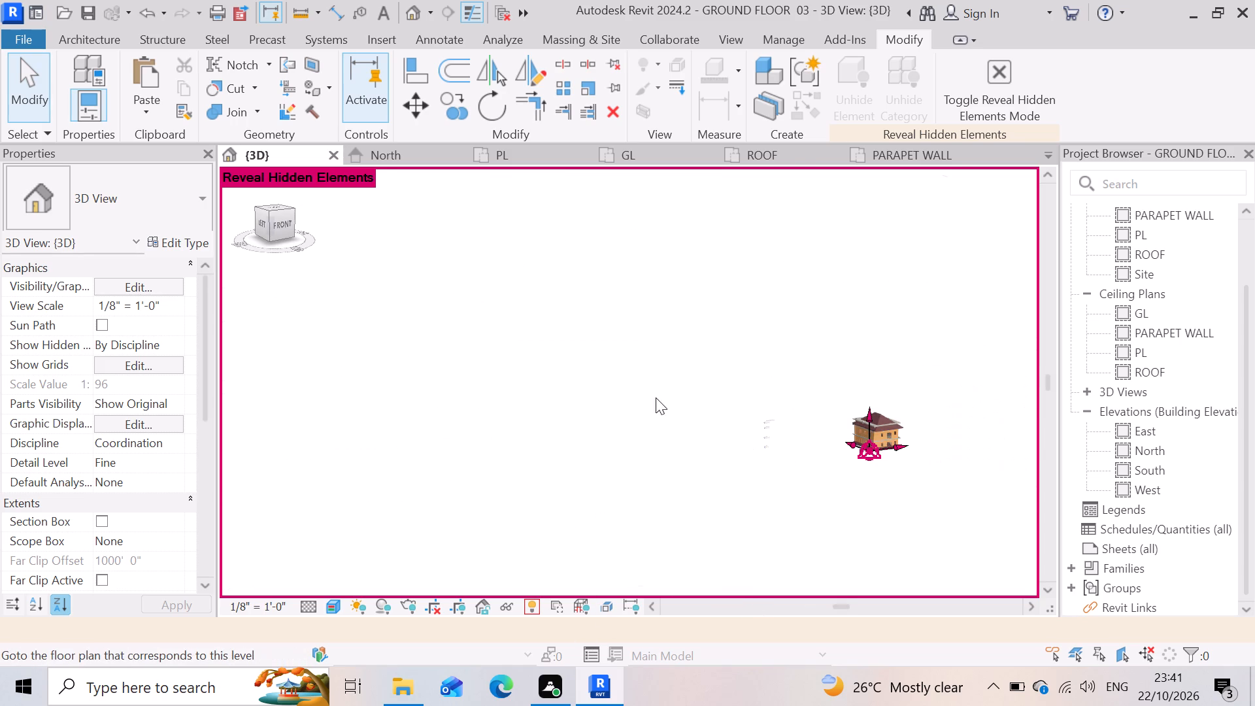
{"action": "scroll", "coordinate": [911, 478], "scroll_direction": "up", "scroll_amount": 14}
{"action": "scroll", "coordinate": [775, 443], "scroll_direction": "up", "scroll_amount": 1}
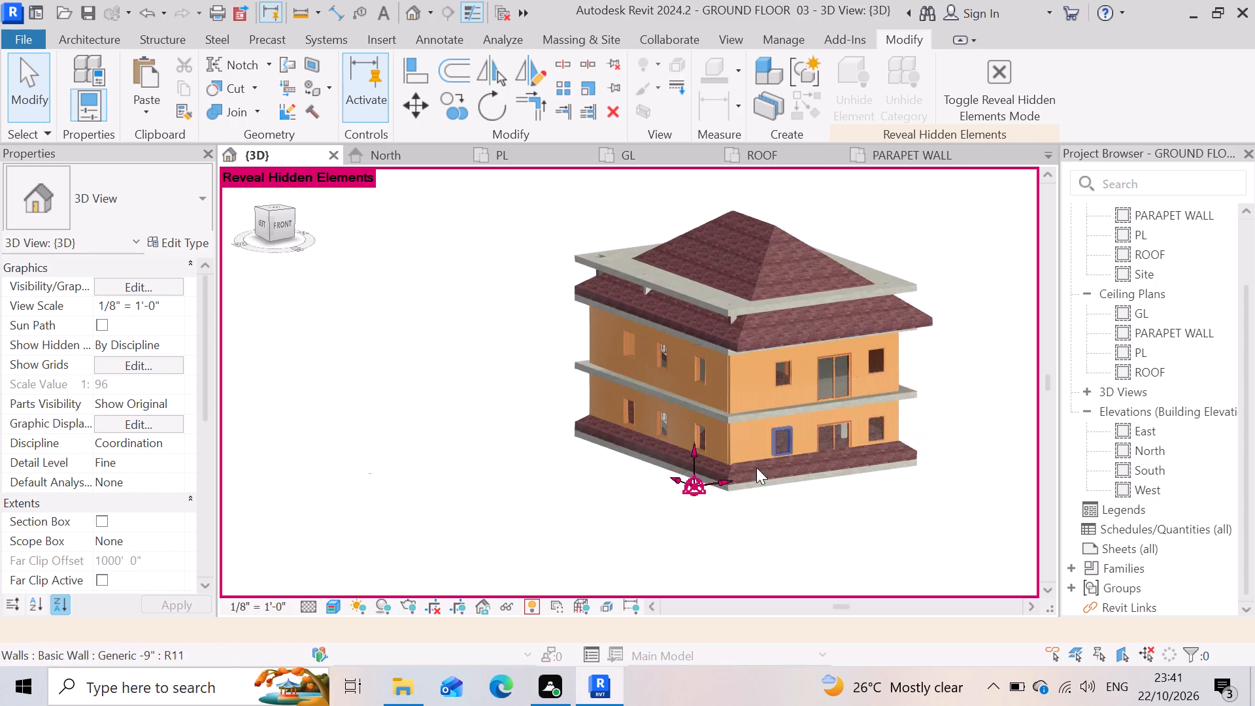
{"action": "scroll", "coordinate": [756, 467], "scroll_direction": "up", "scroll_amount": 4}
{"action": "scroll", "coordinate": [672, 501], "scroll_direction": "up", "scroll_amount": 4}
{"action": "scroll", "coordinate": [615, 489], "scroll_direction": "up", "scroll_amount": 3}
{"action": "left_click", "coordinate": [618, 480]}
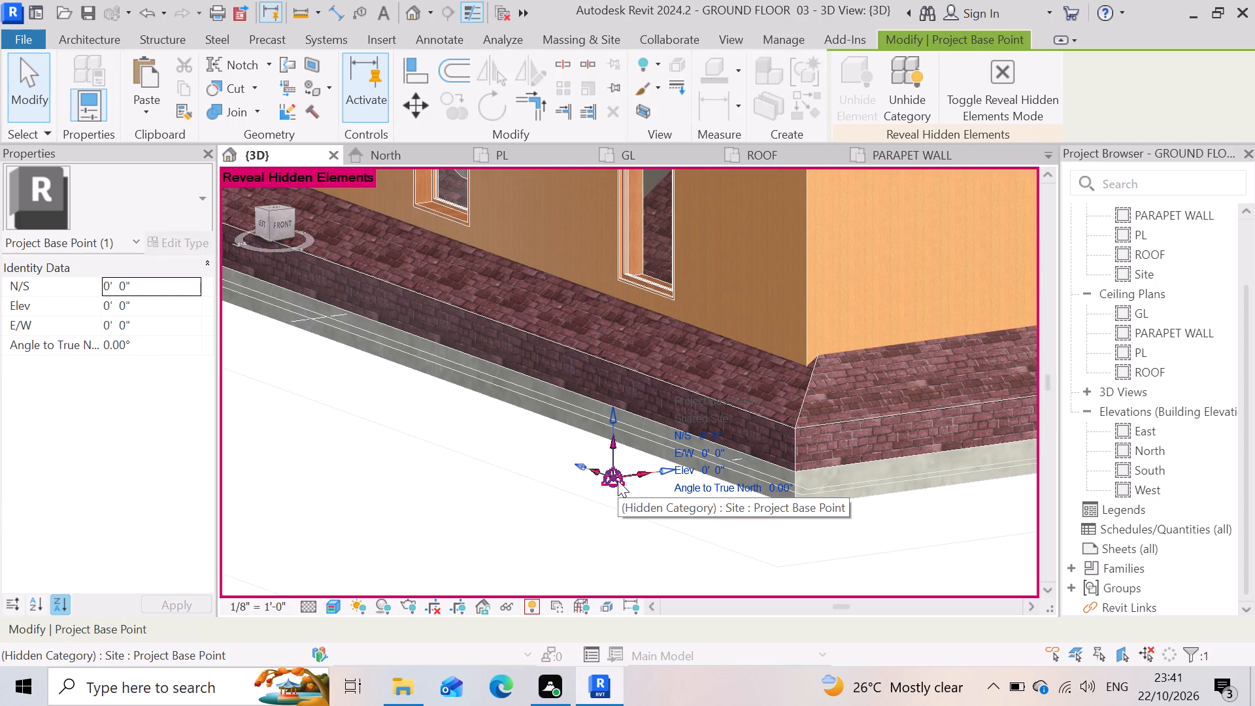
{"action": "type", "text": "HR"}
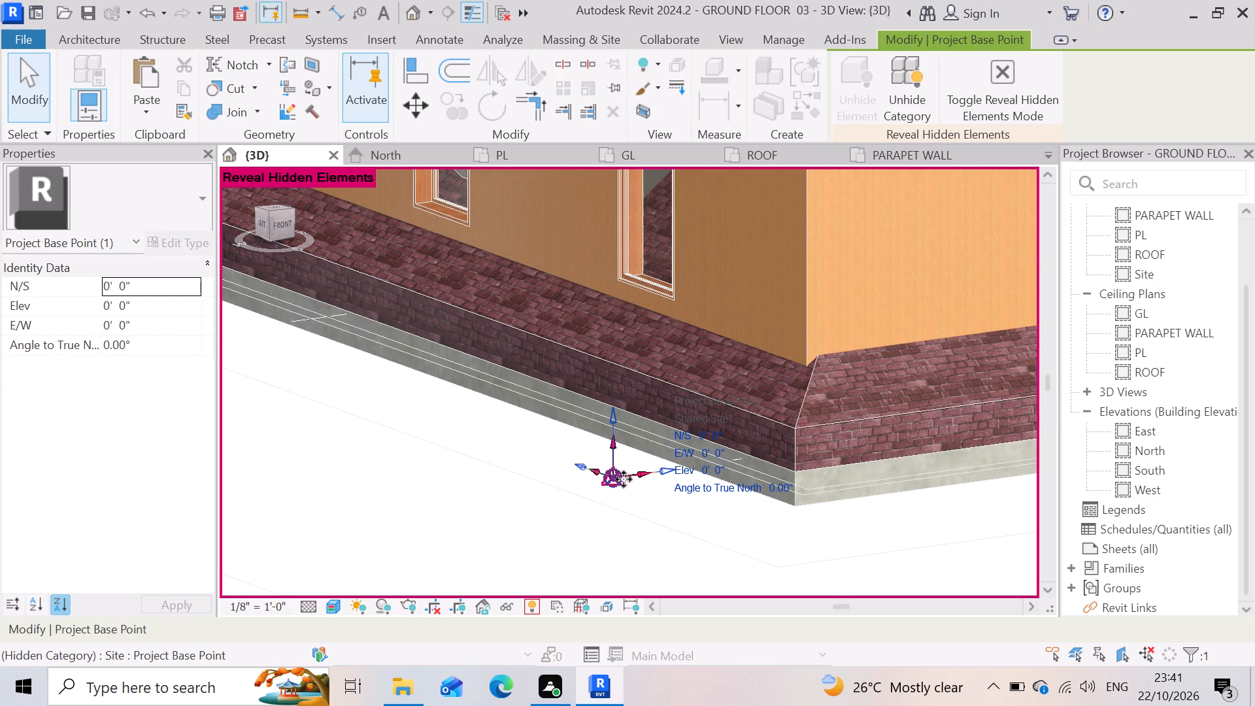
Examine the project base point and its axis arrows up close, clear its selection, and return to the whole building.
{"action": "scroll", "coordinate": [614, 502], "scroll_direction": "up", "scroll_amount": 7}
{"action": "scroll", "coordinate": [621, 429], "scroll_direction": "up", "scroll_amount": 4}
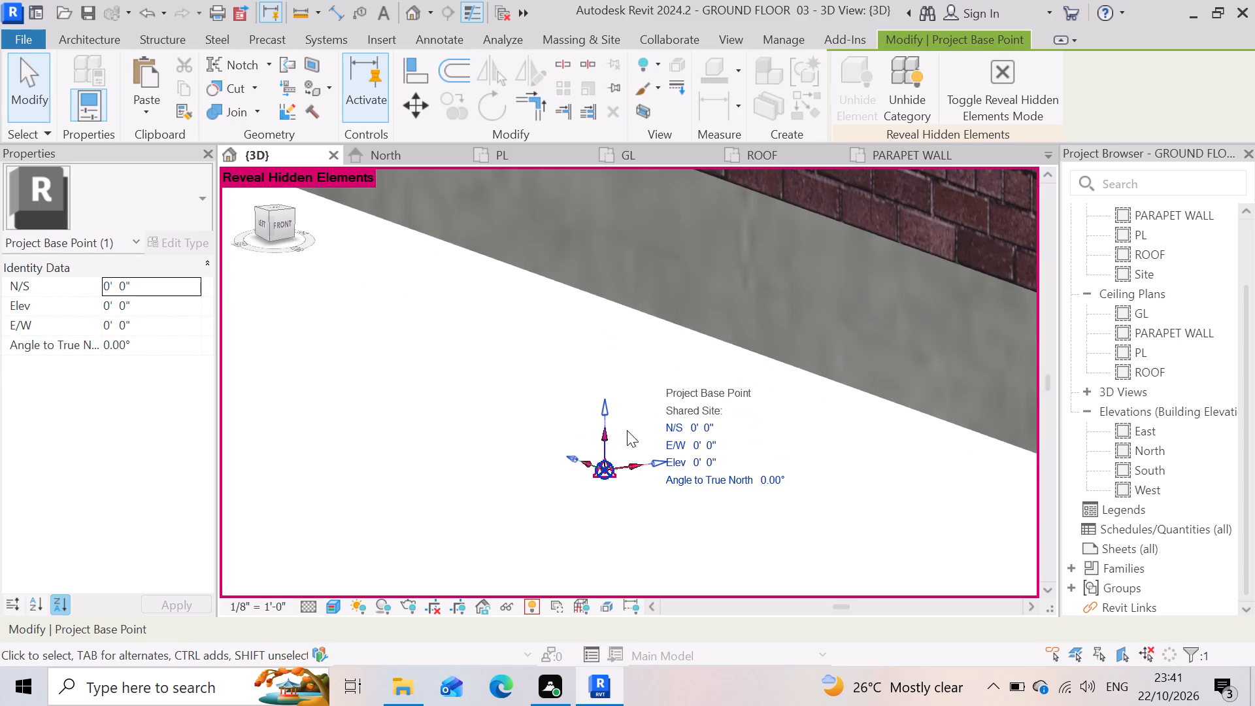
{"action": "scroll", "coordinate": [675, 441], "scroll_direction": "up", "scroll_amount": 5}
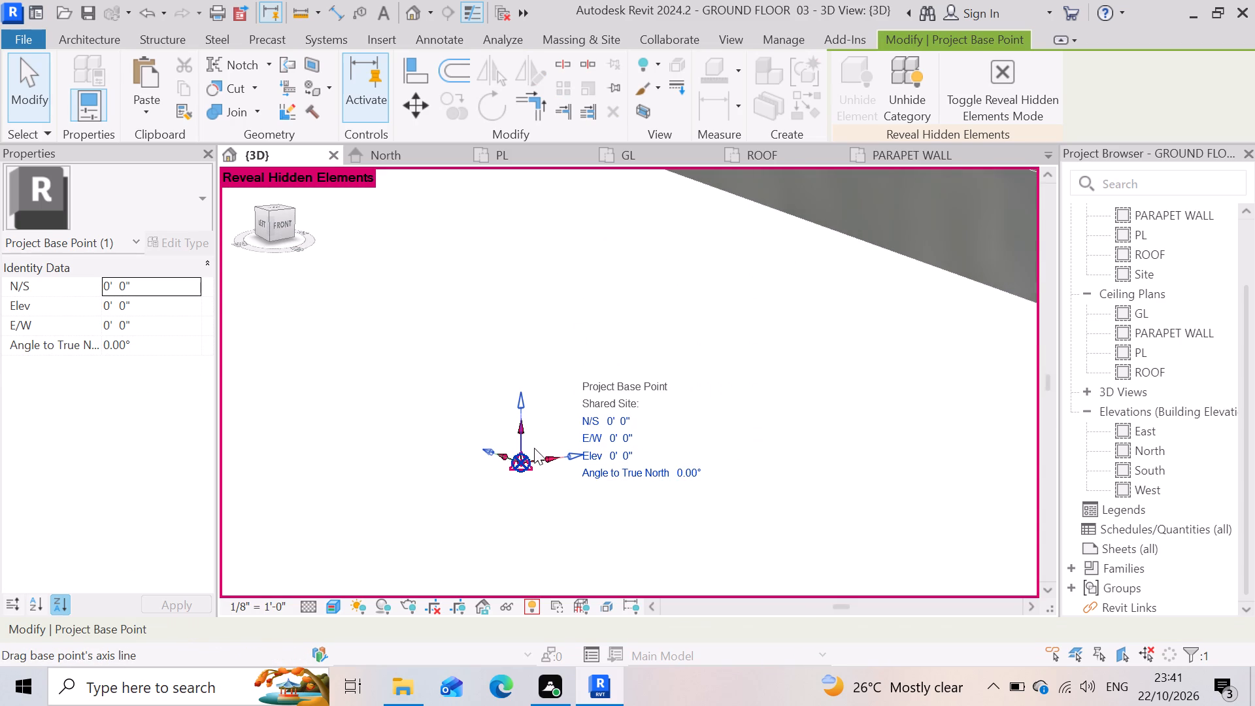
{"action": "double_click", "coordinate": [517, 426]}
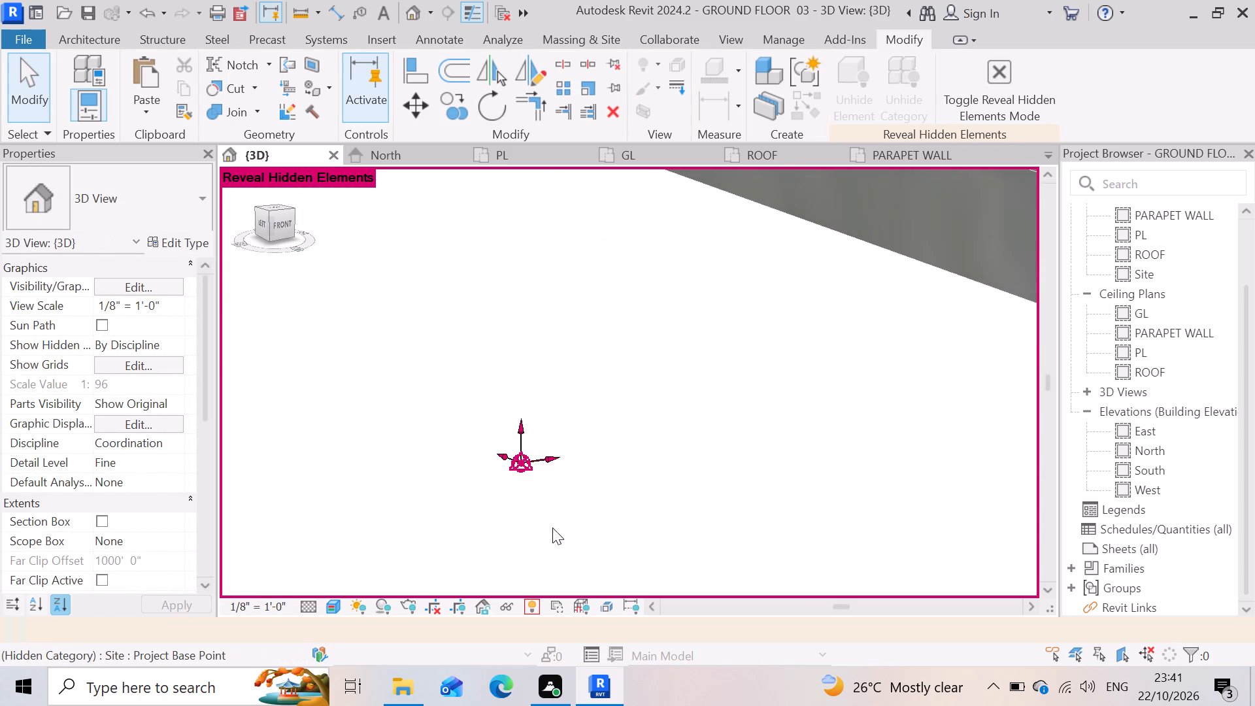
{"action": "scroll", "coordinate": [567, 509], "scroll_direction": "down", "scroll_amount": 9}
{"action": "scroll", "coordinate": [577, 502], "scroll_direction": "down", "scroll_amount": 13}
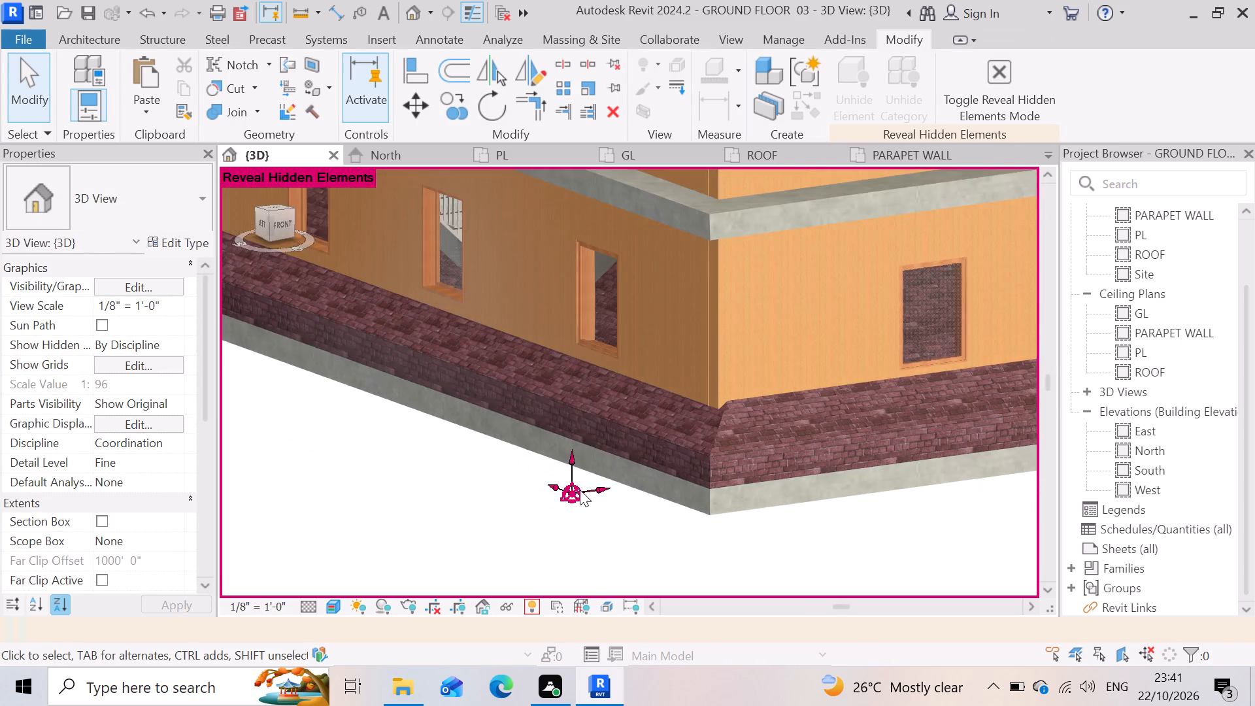
{"action": "scroll", "coordinate": [580, 490], "scroll_direction": "down", "scroll_amount": 6}
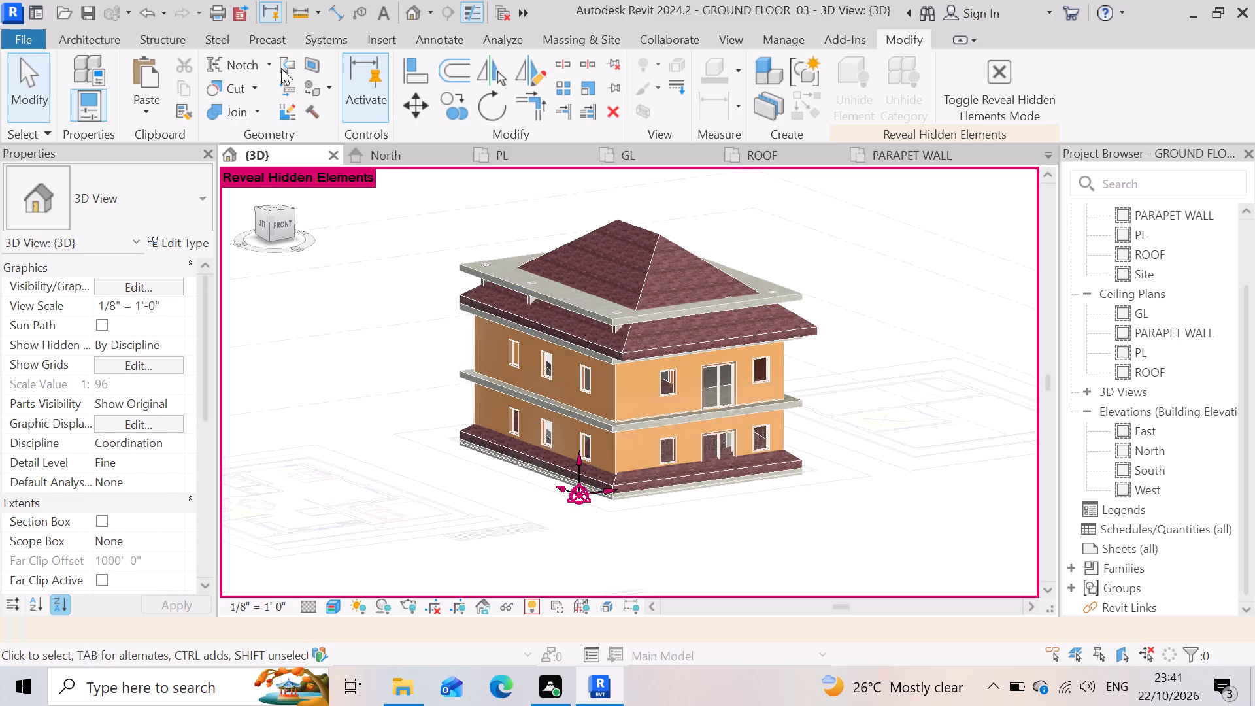
Close the 3D view and review the North elevation and the PL and GL floor plans.
{"action": "double_click", "coordinate": [337, 153]}
{"action": "scroll", "coordinate": [663, 374], "scroll_direction": "down", "scroll_amount": 9}
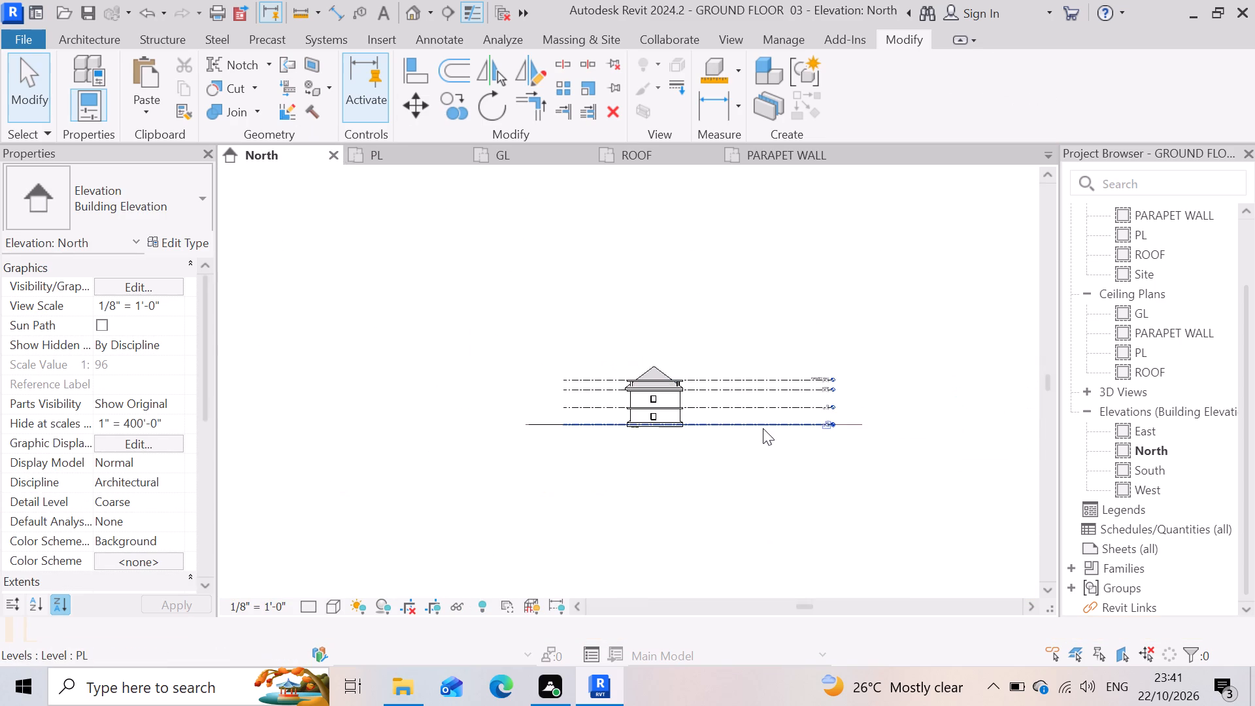
{"action": "scroll", "coordinate": [763, 428], "scroll_direction": "up", "scroll_amount": 4}
{"action": "left_click", "coordinate": [433, 148]}
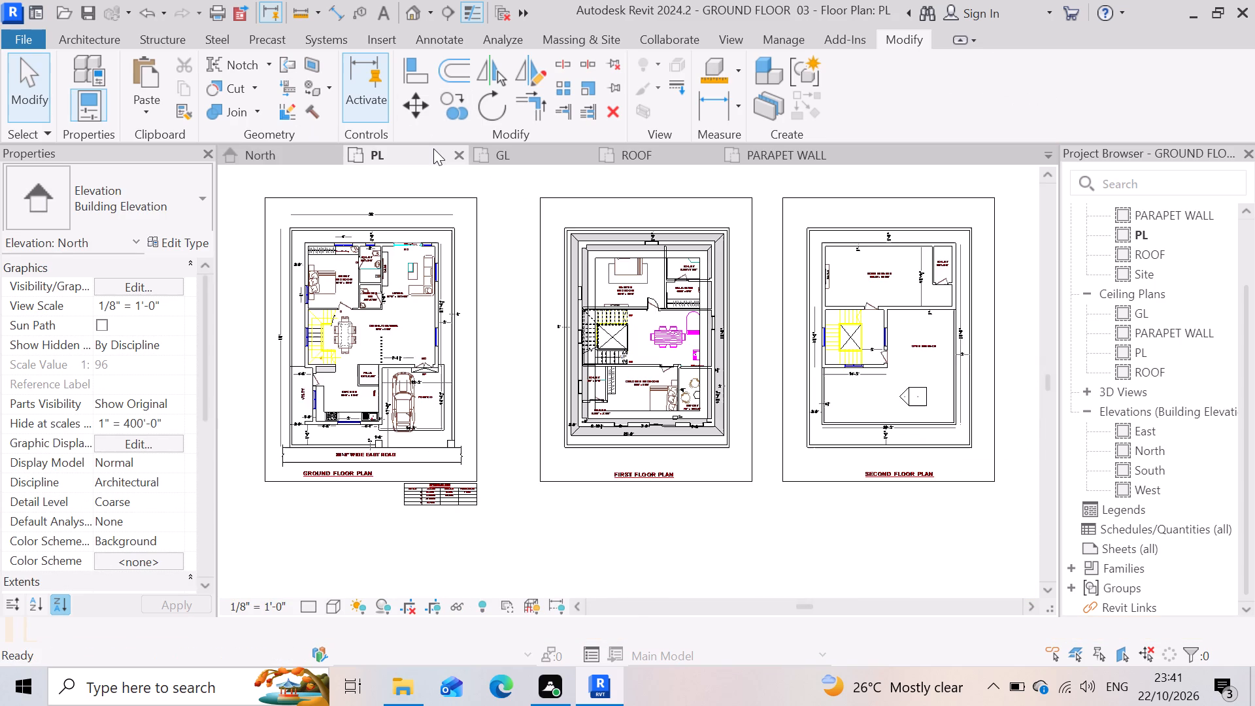
{"action": "left_click", "coordinate": [533, 148]}
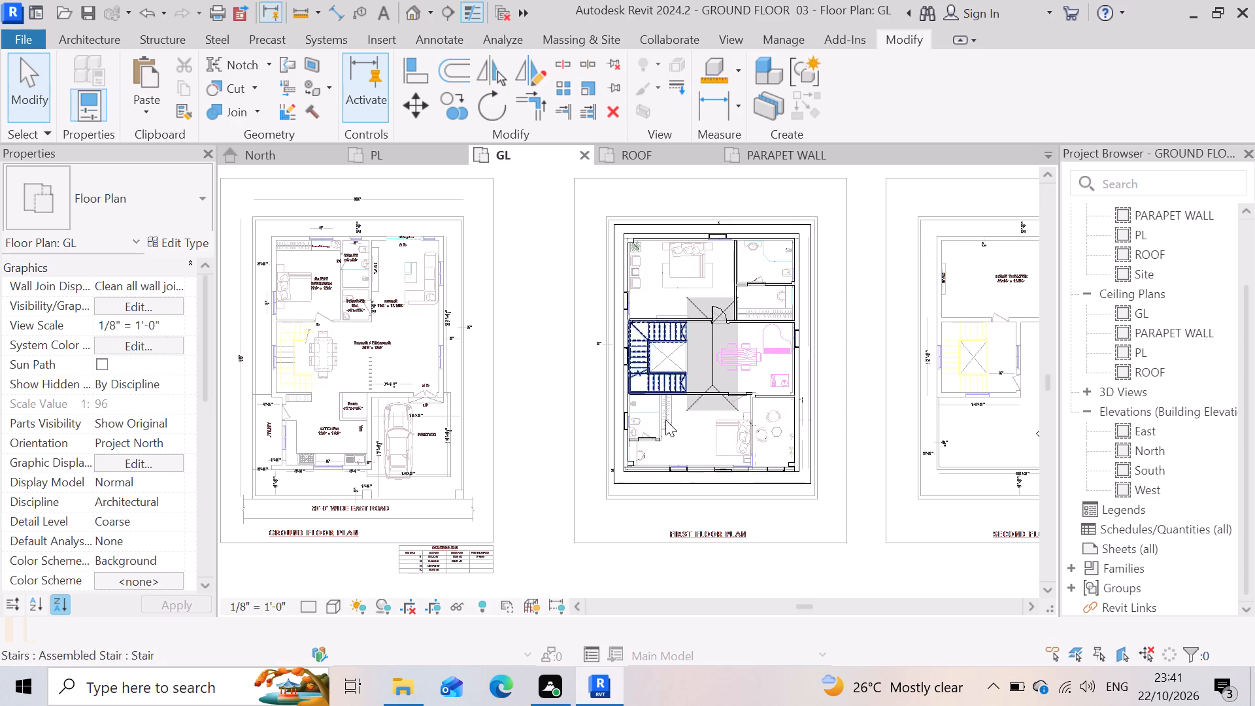
{"action": "scroll", "coordinate": [695, 432], "scroll_direction": "down", "scroll_amount": 9}
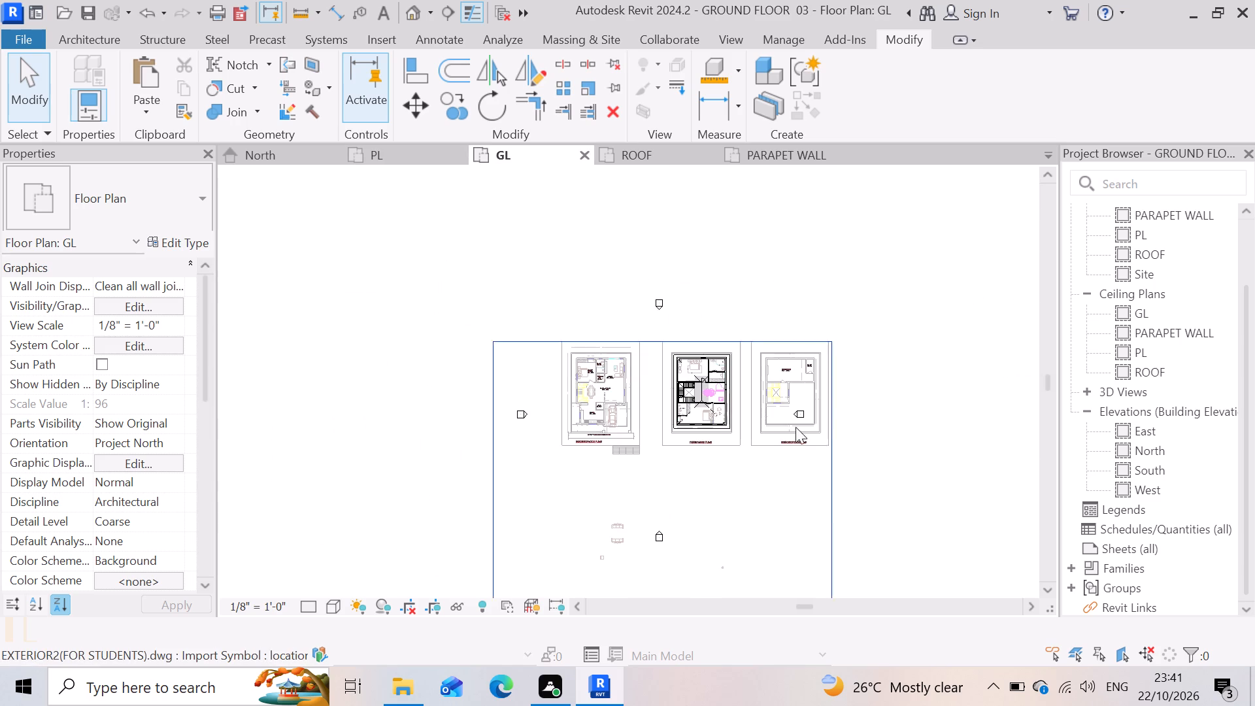
{"action": "scroll", "coordinate": [797, 426], "scroll_direction": "up", "scroll_amount": 4}
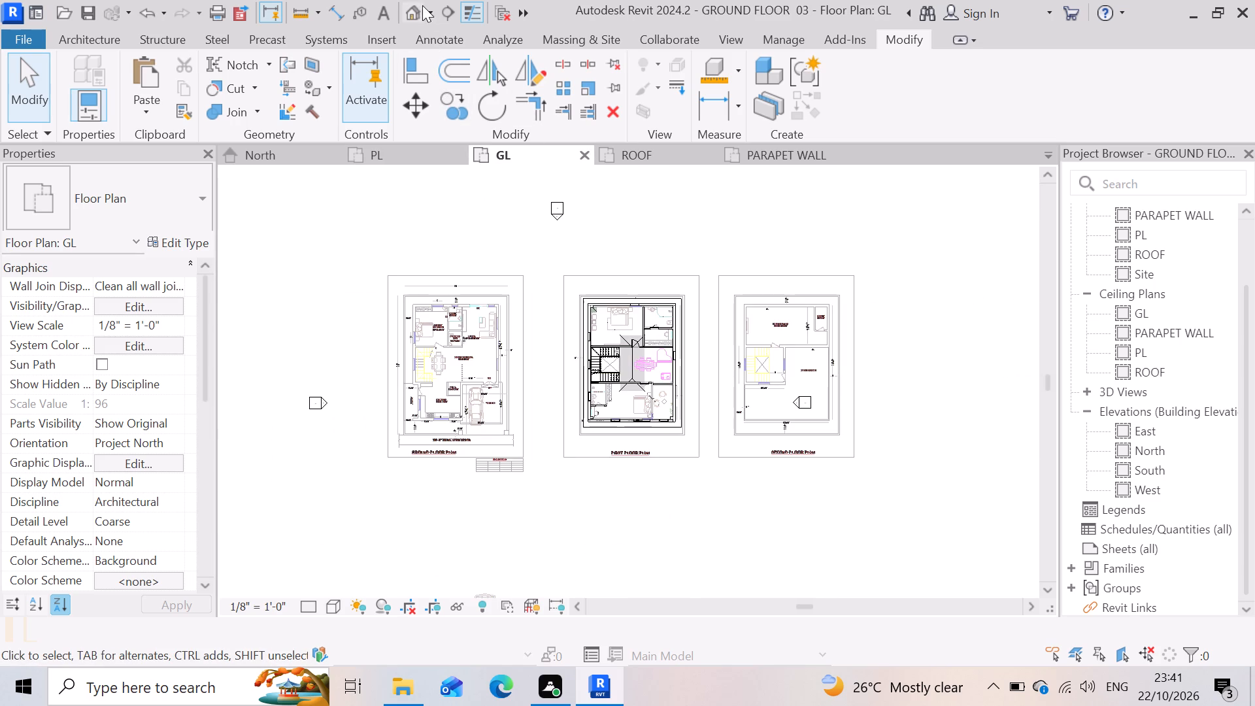
Reopen the default 3D view and examine the project base point beside the PL-level floor slab up close.
{"action": "double_click", "coordinate": [414, 15]}
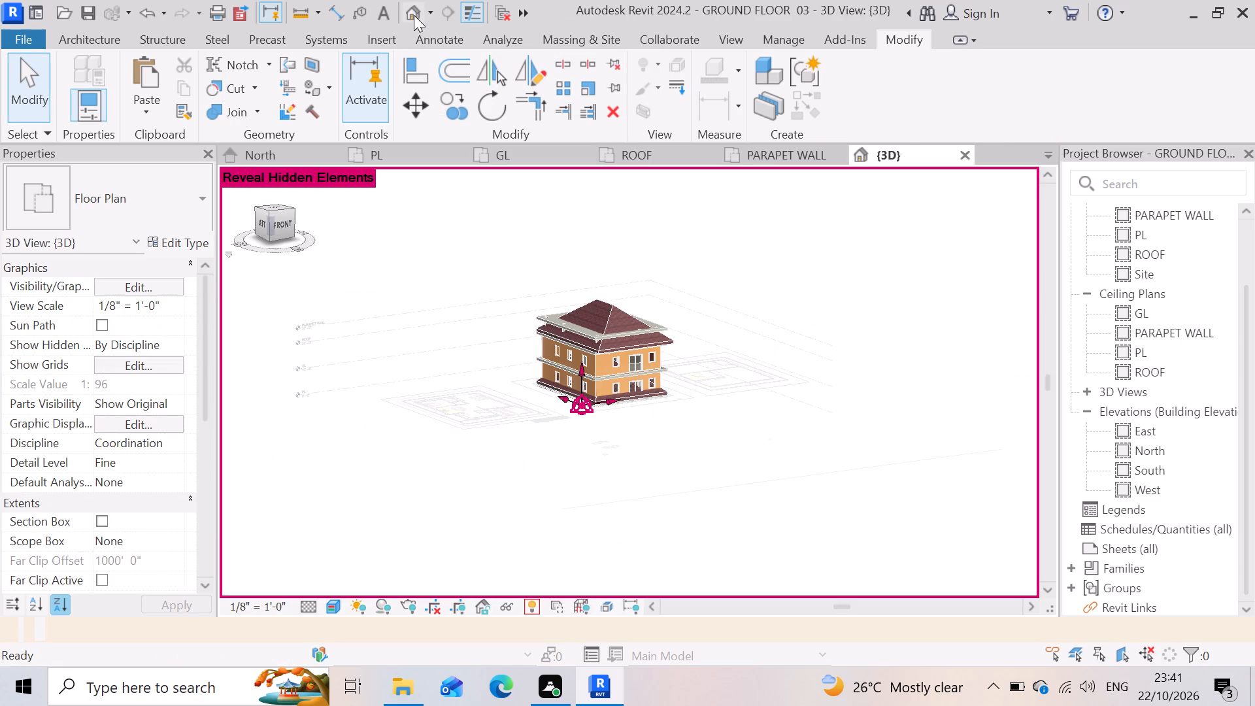
{"action": "scroll", "coordinate": [659, 350], "scroll_direction": "up", "scroll_amount": 3}
{"action": "scroll", "coordinate": [607, 278], "scroll_direction": "up", "scroll_amount": 4}
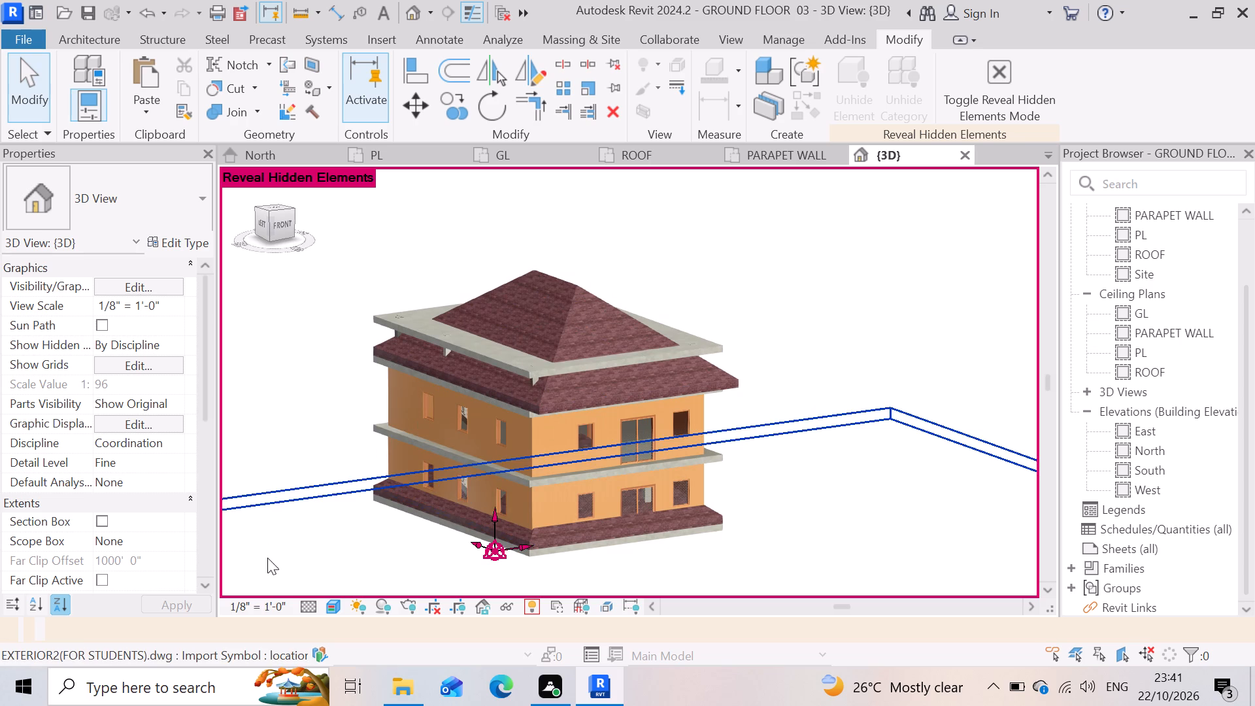
{"action": "scroll", "coordinate": [271, 563], "scroll_direction": "up", "scroll_amount": 2}
{"action": "scroll", "coordinate": [781, 432], "scroll_direction": "down", "scroll_amount": 2}
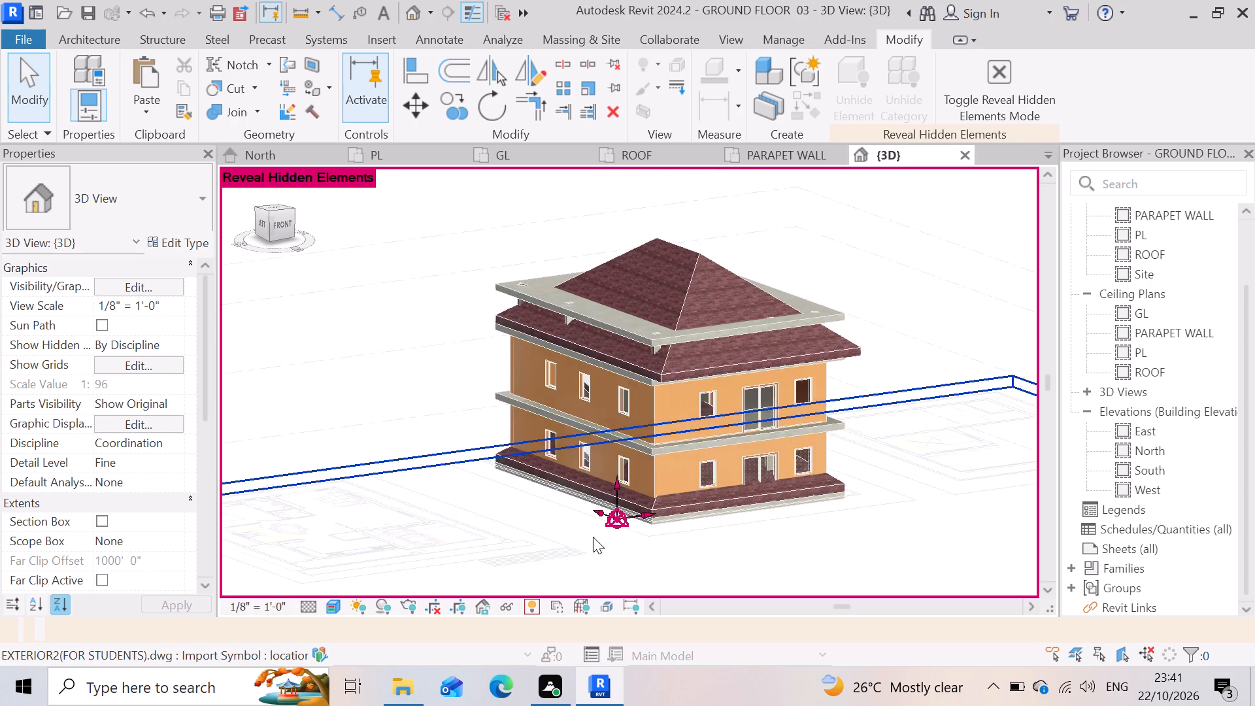
{"action": "scroll", "coordinate": [605, 537], "scroll_direction": "up", "scroll_amount": 5}
{"action": "scroll", "coordinate": [641, 479], "scroll_direction": "up", "scroll_amount": 12}
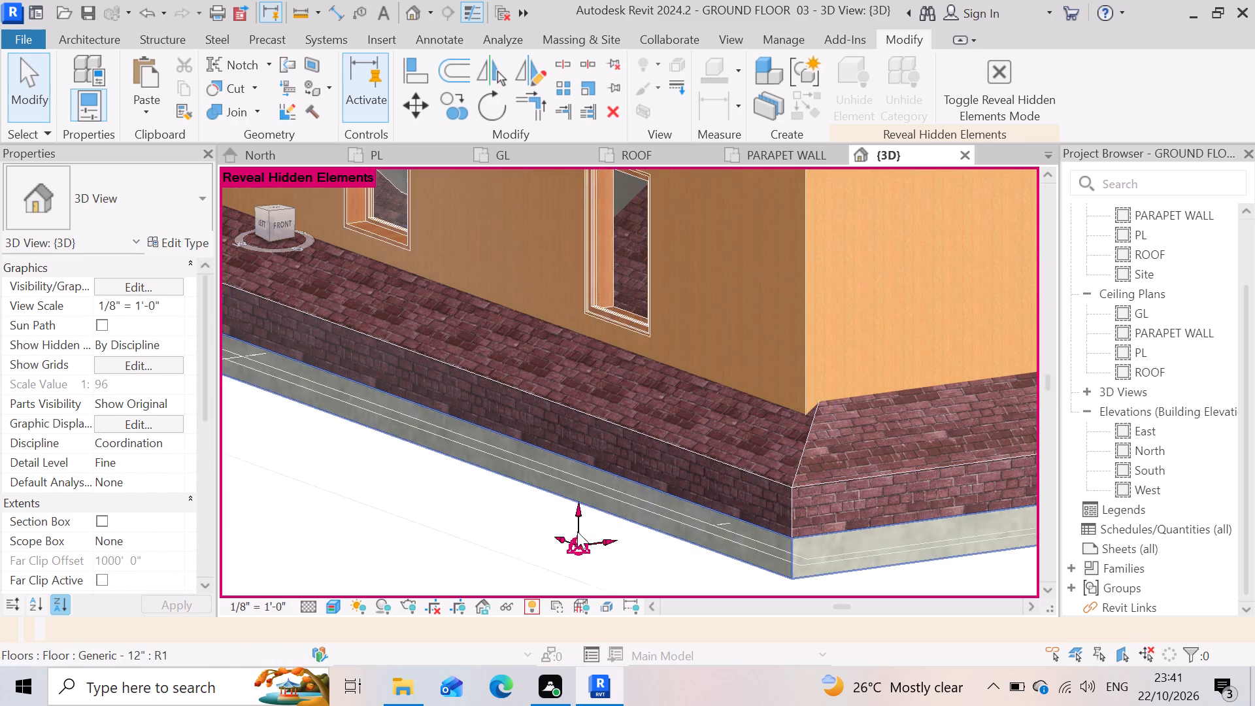
{"action": "scroll", "coordinate": [562, 537], "scroll_direction": "up", "scroll_amount": 4}
{"action": "scroll", "coordinate": [570, 531], "scroll_direction": "down", "scroll_amount": 3}
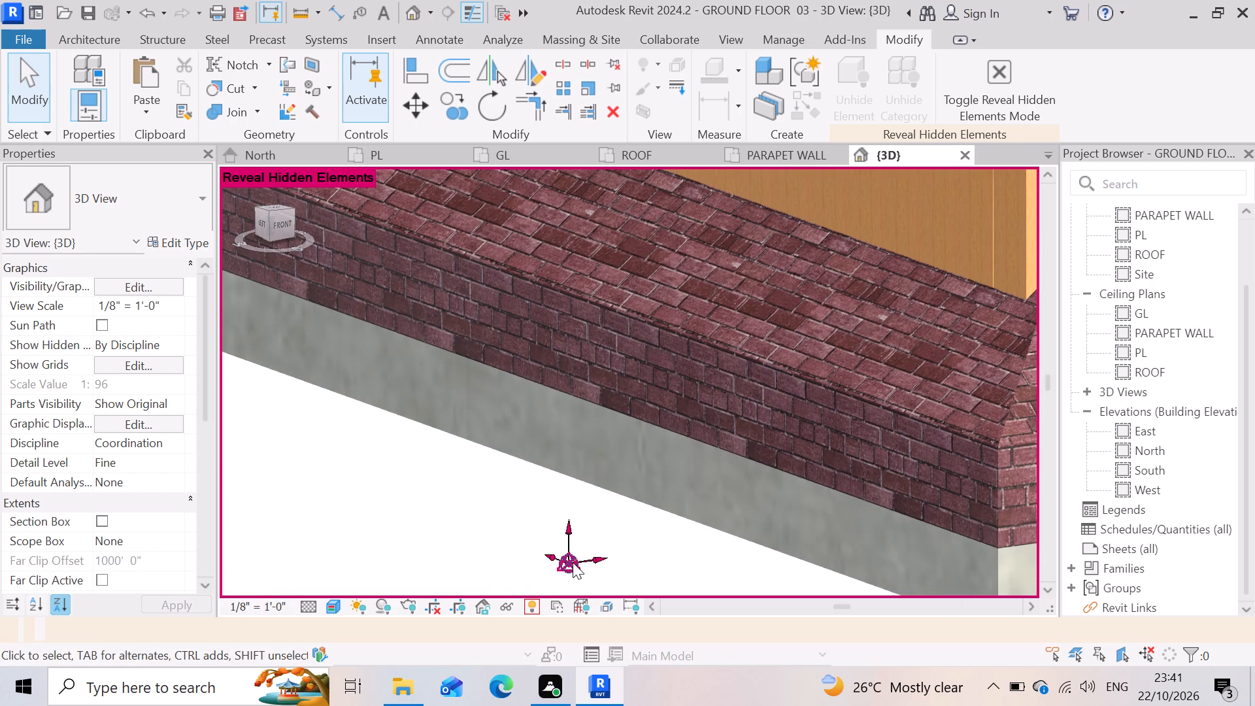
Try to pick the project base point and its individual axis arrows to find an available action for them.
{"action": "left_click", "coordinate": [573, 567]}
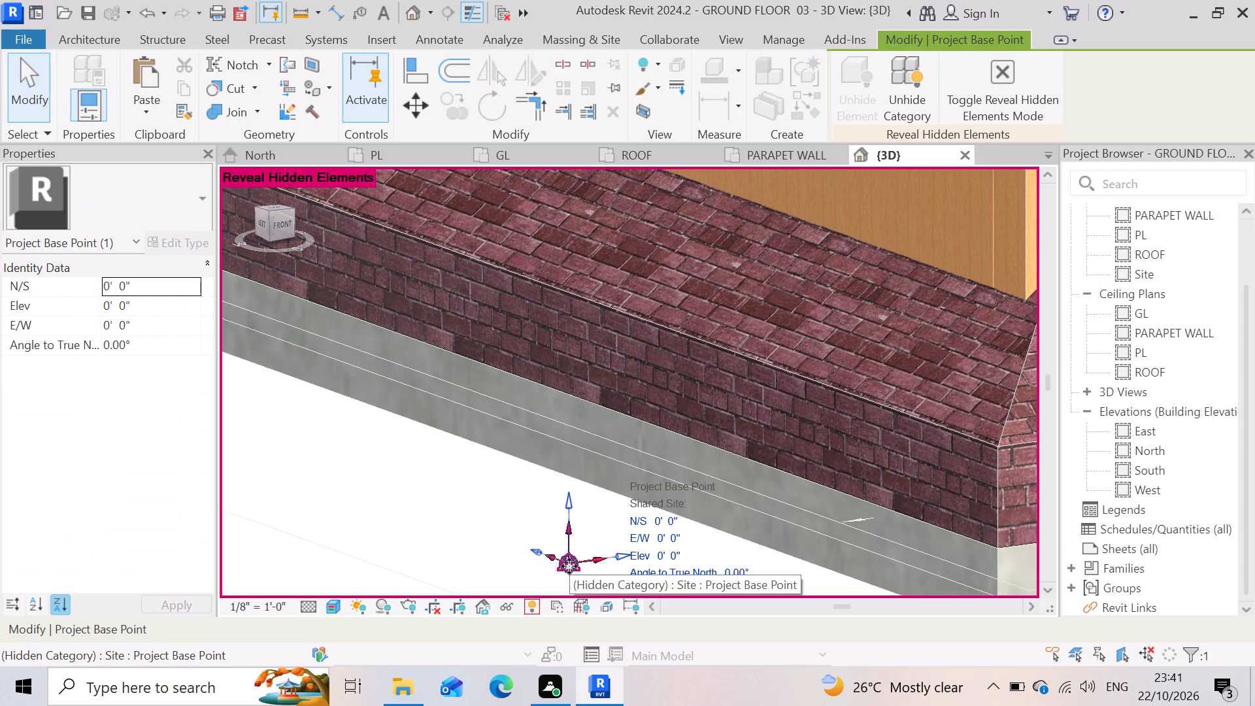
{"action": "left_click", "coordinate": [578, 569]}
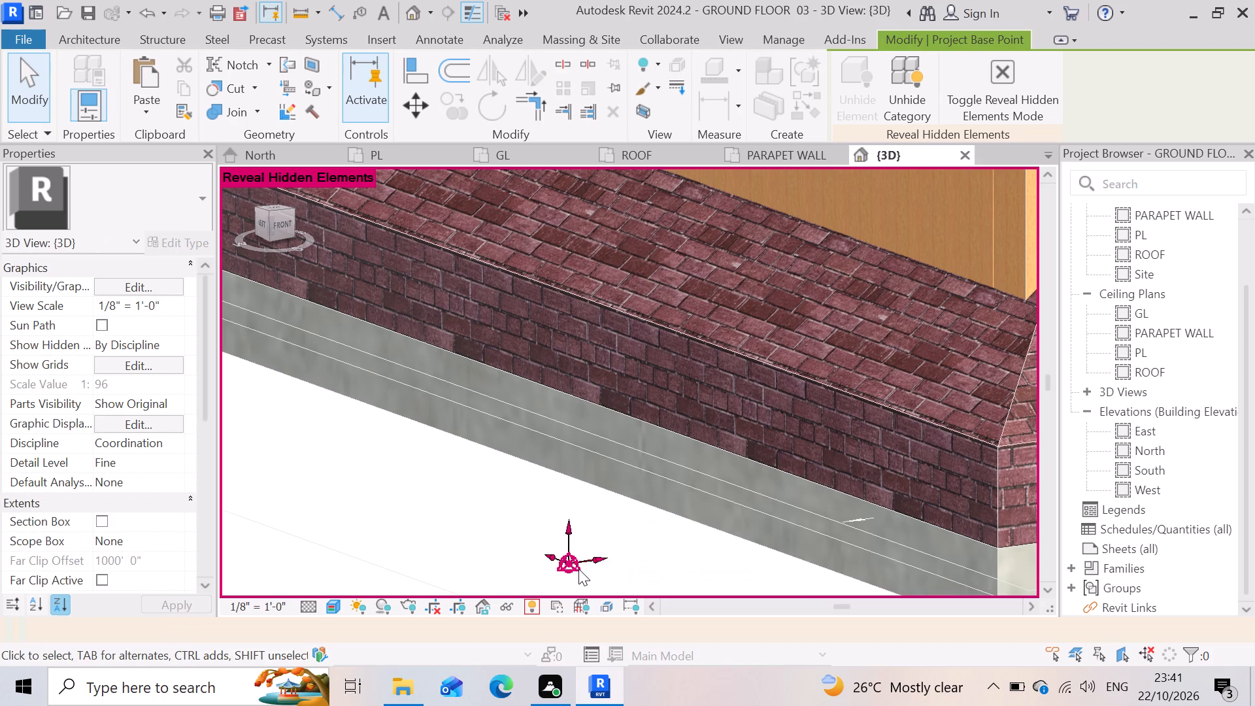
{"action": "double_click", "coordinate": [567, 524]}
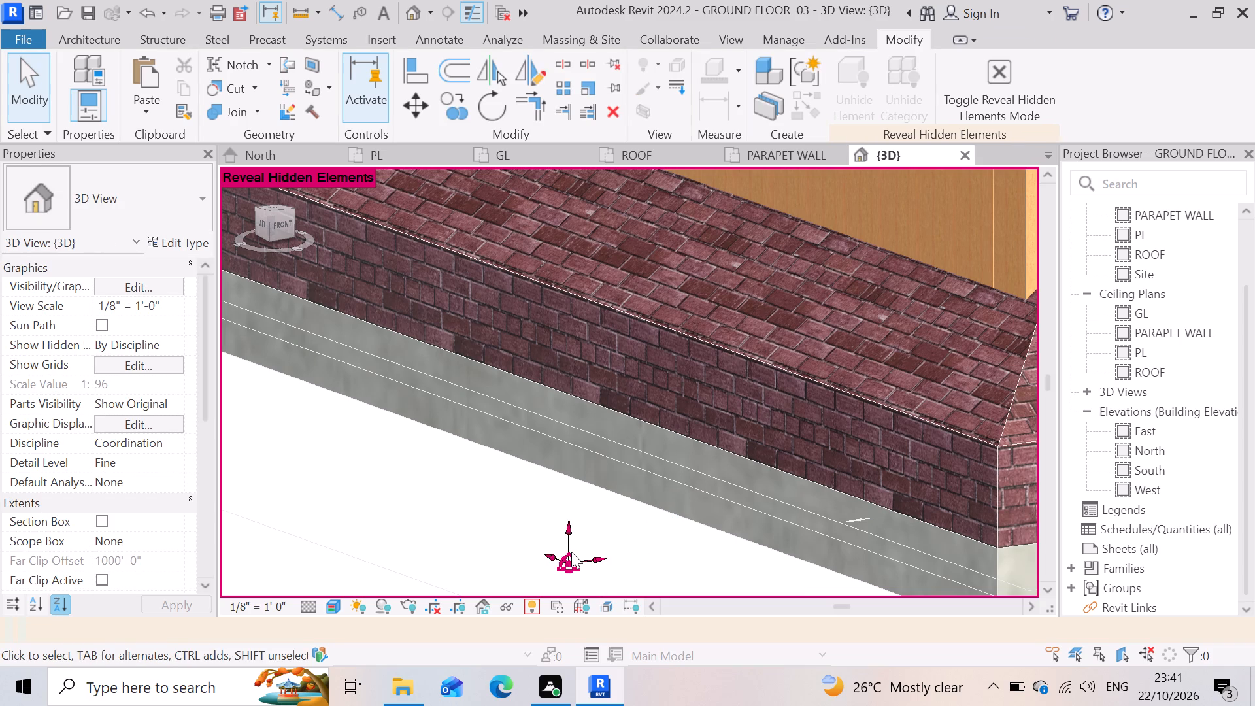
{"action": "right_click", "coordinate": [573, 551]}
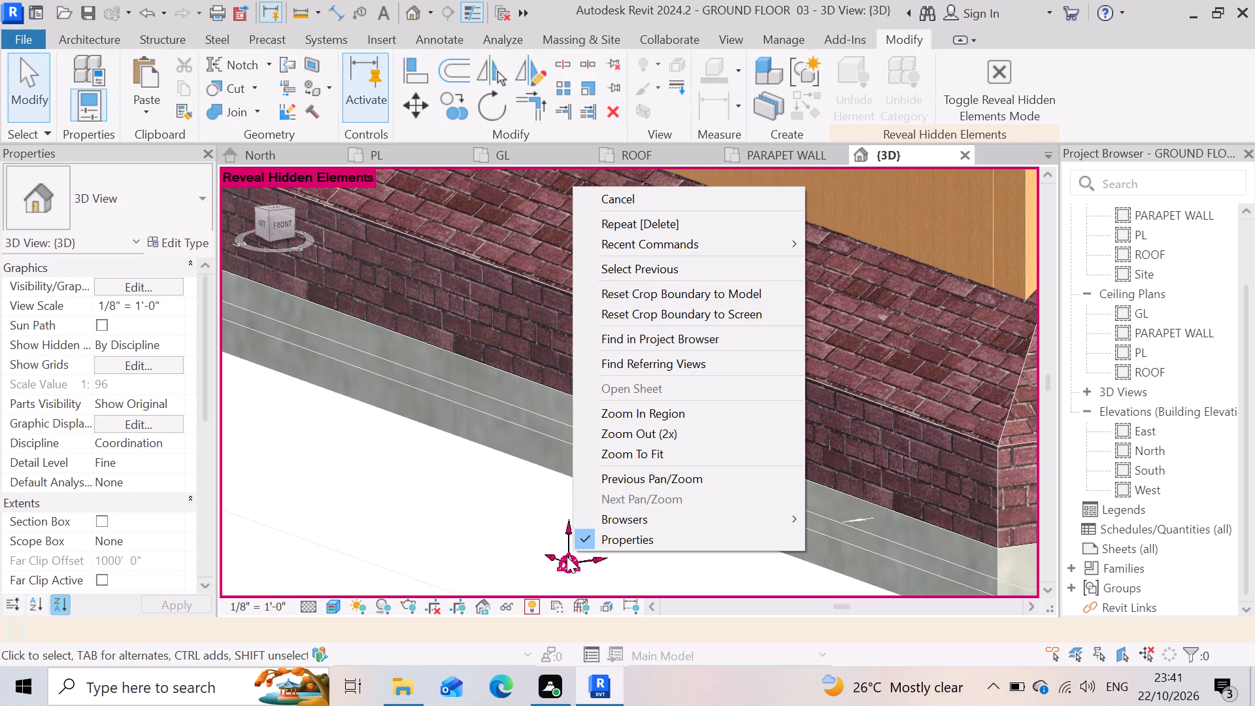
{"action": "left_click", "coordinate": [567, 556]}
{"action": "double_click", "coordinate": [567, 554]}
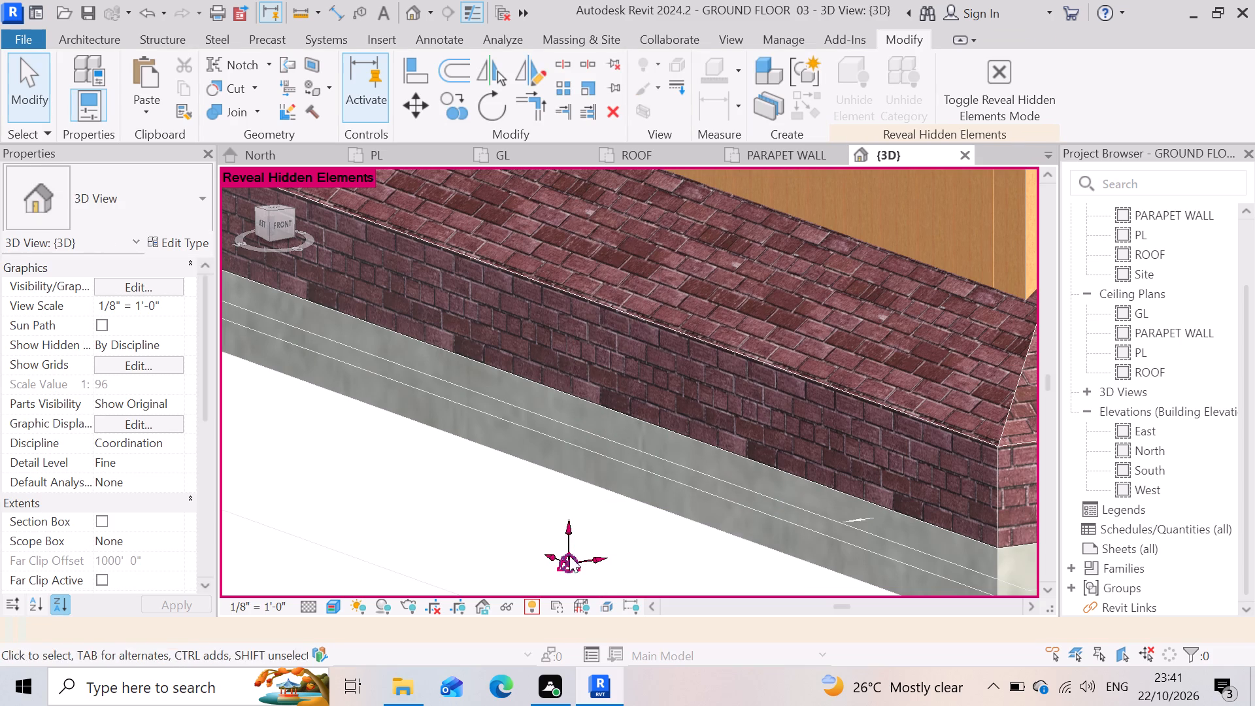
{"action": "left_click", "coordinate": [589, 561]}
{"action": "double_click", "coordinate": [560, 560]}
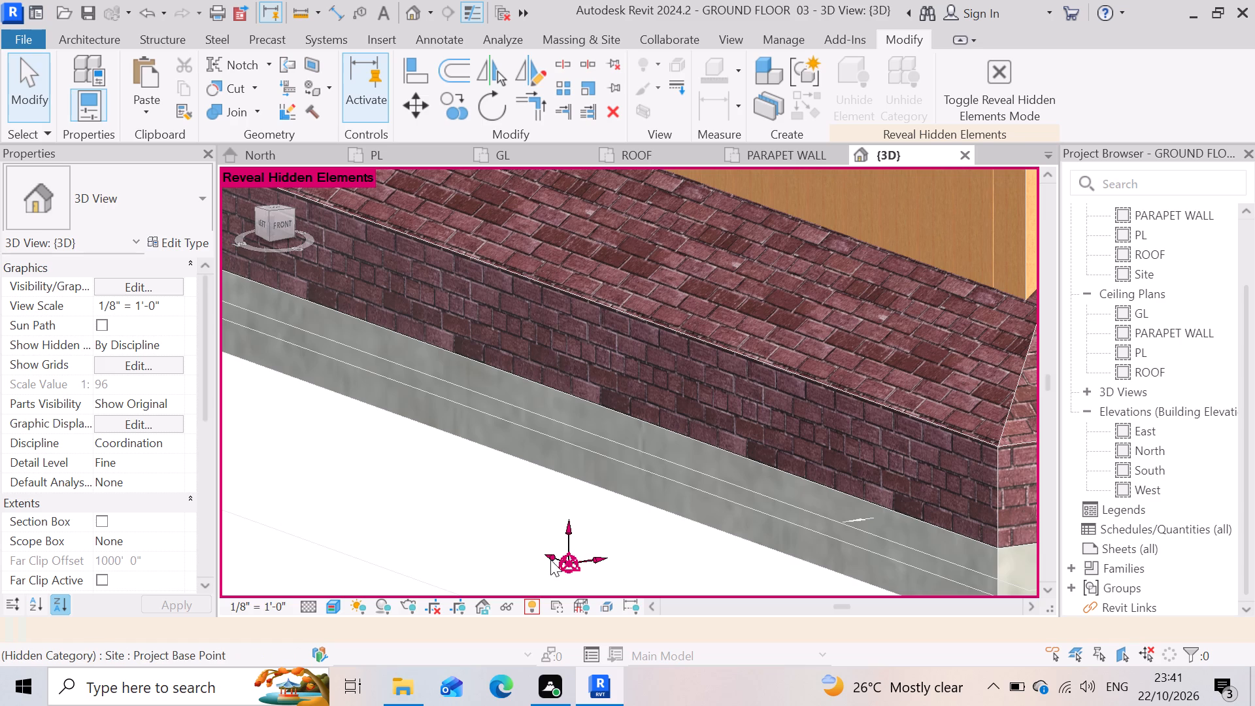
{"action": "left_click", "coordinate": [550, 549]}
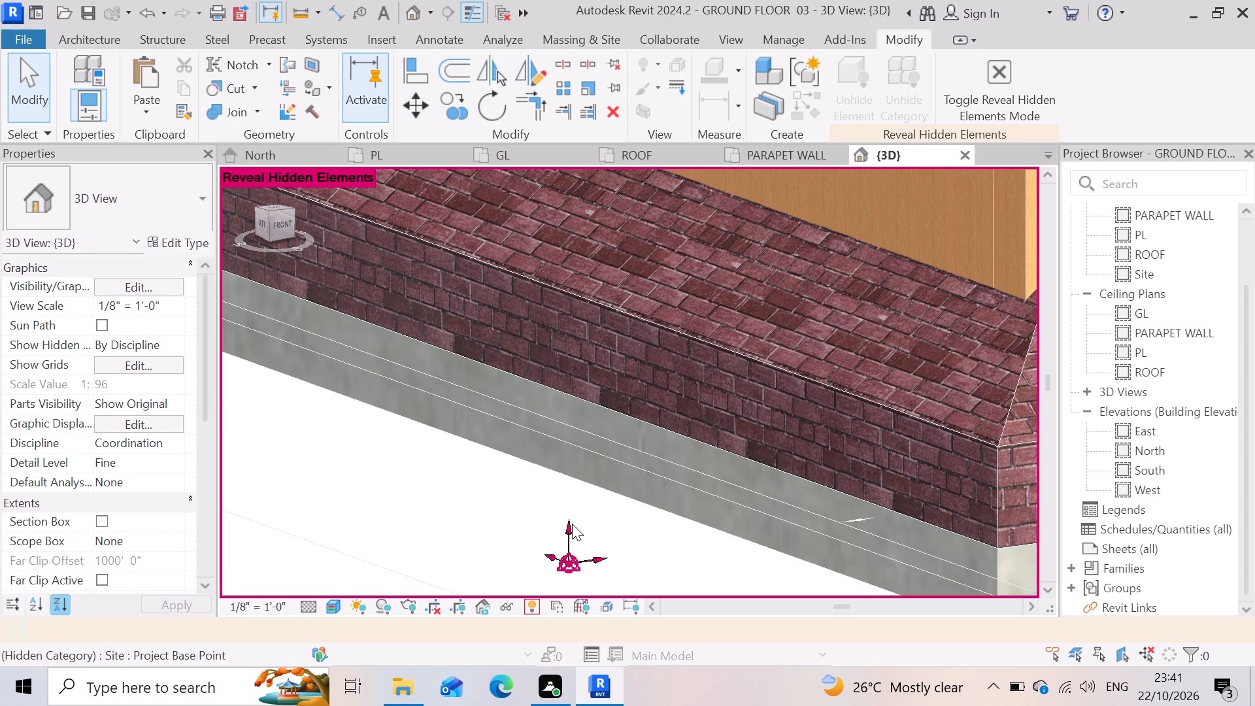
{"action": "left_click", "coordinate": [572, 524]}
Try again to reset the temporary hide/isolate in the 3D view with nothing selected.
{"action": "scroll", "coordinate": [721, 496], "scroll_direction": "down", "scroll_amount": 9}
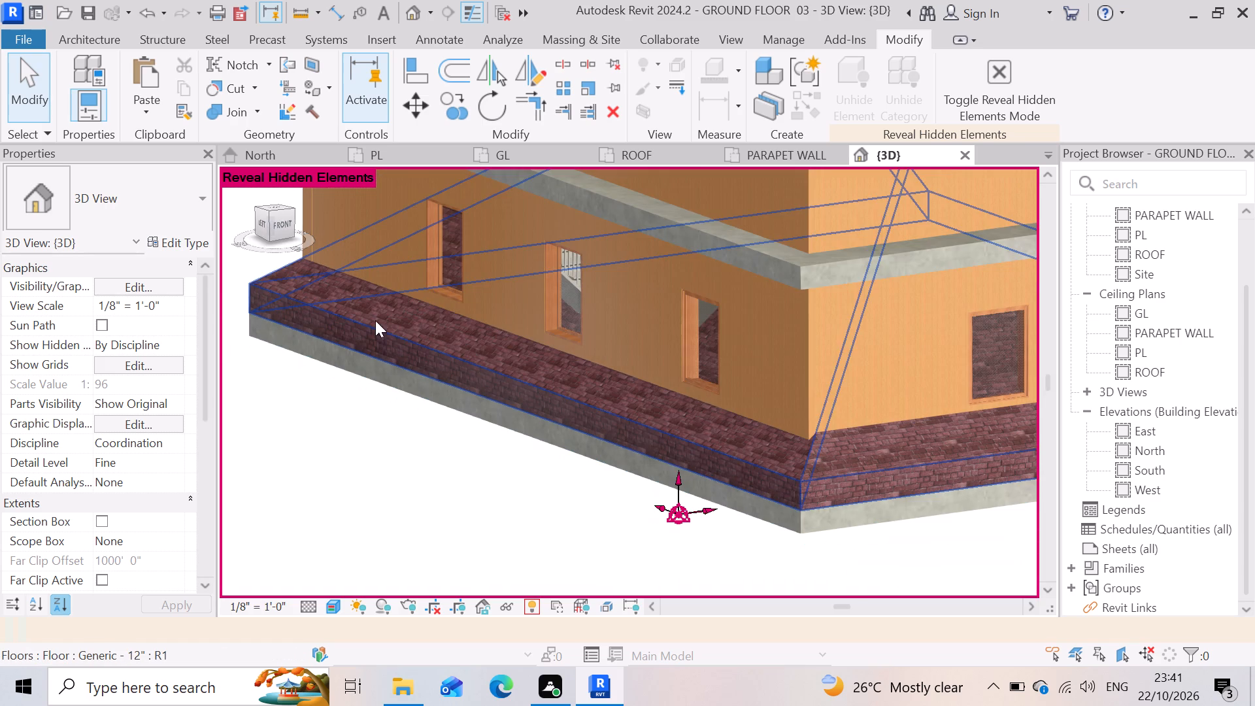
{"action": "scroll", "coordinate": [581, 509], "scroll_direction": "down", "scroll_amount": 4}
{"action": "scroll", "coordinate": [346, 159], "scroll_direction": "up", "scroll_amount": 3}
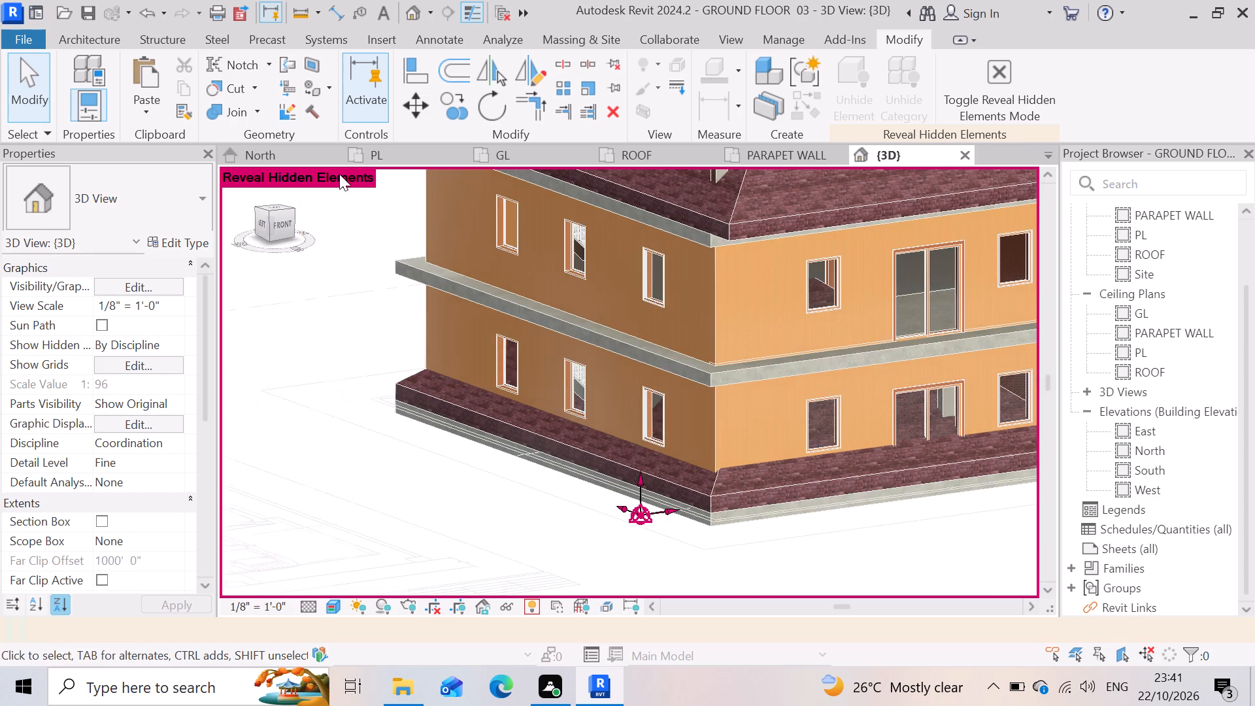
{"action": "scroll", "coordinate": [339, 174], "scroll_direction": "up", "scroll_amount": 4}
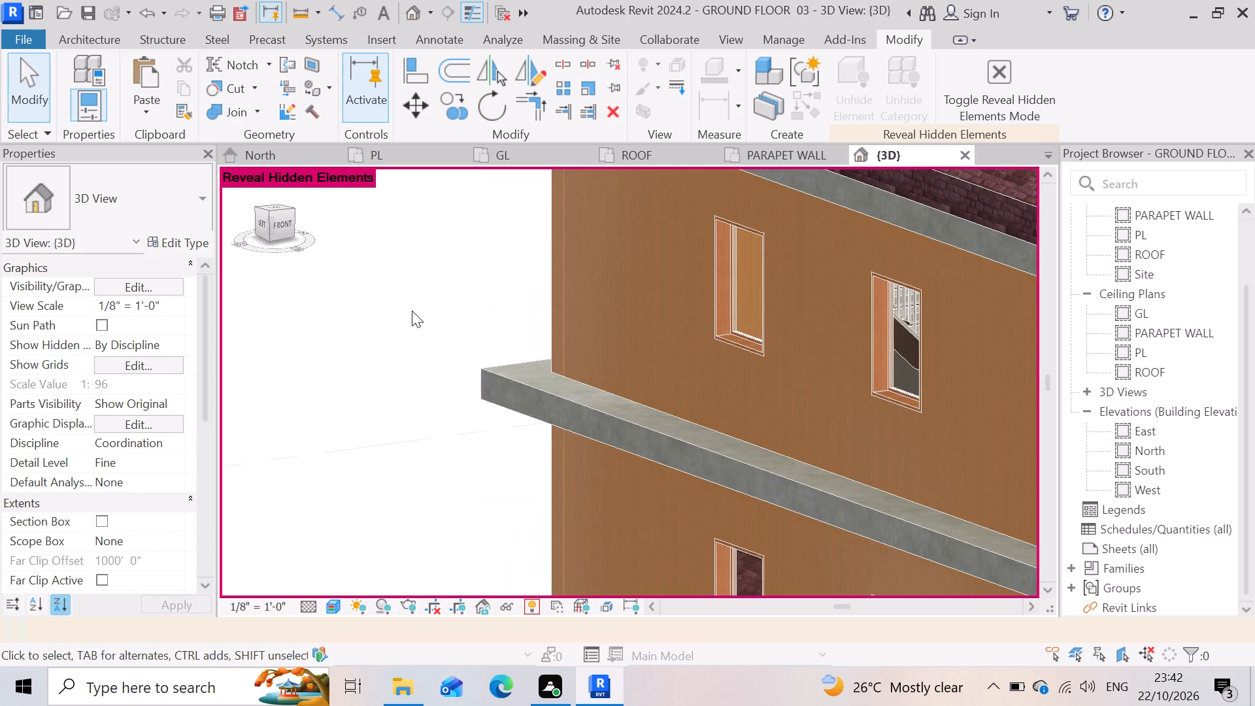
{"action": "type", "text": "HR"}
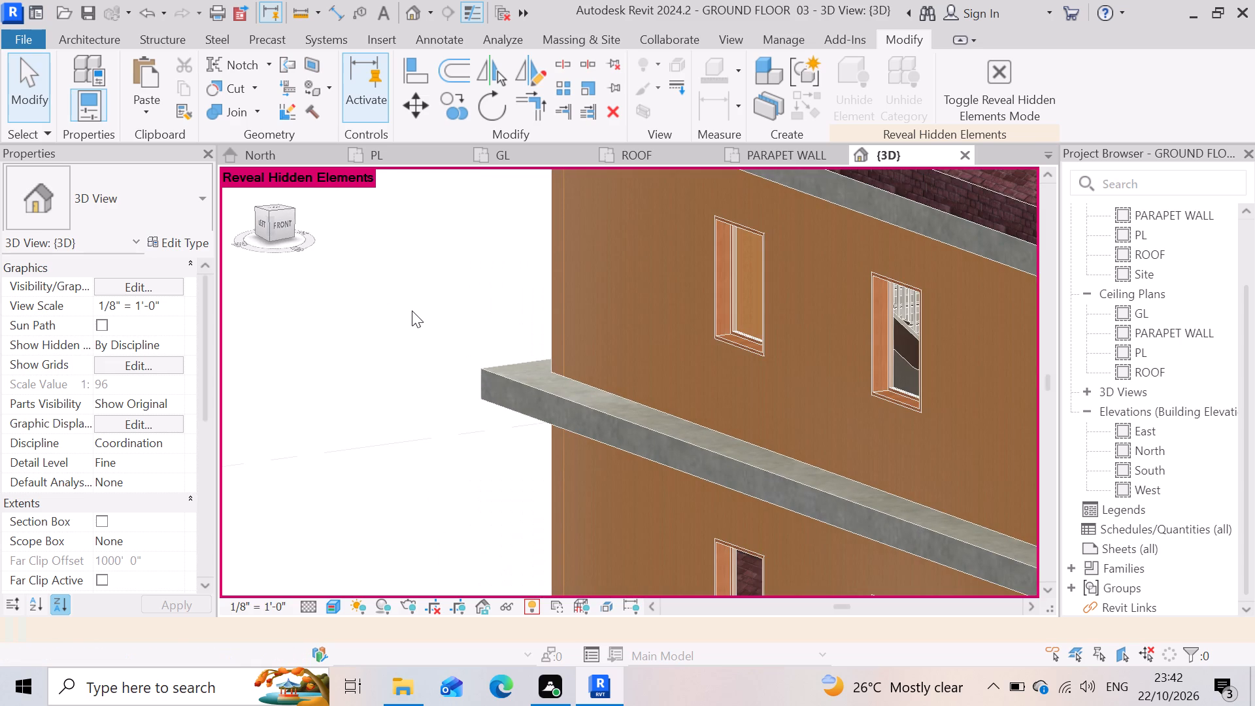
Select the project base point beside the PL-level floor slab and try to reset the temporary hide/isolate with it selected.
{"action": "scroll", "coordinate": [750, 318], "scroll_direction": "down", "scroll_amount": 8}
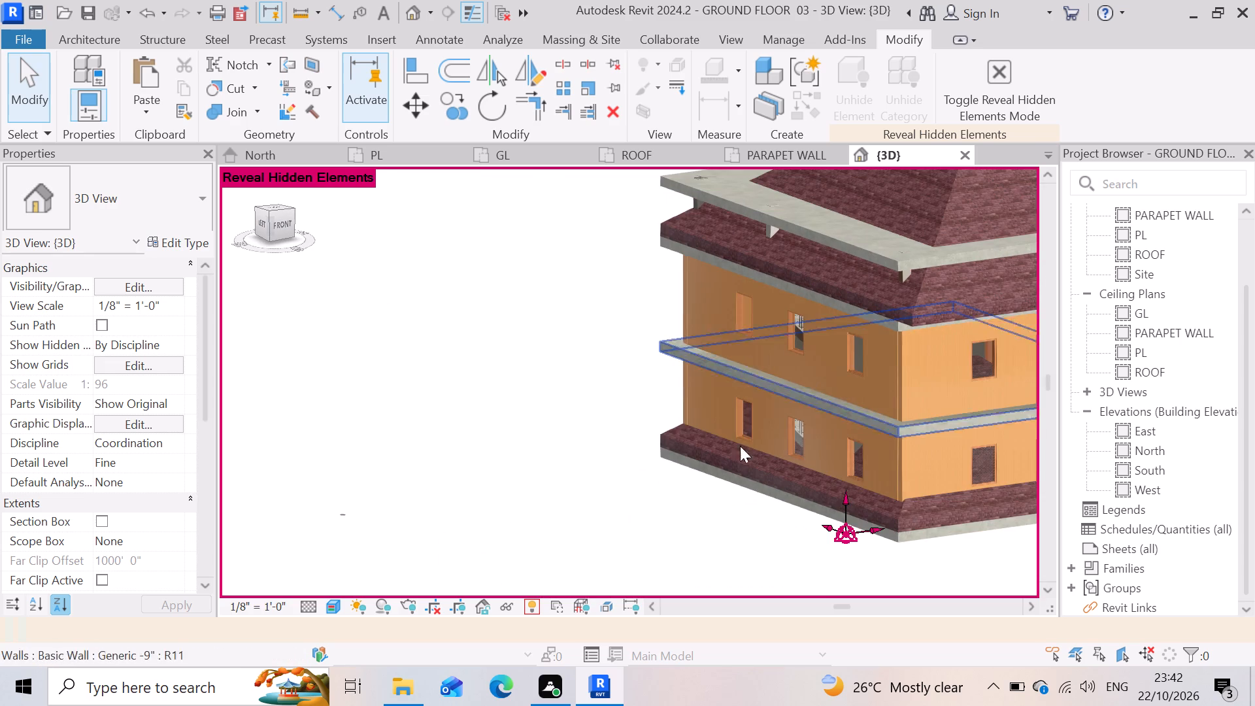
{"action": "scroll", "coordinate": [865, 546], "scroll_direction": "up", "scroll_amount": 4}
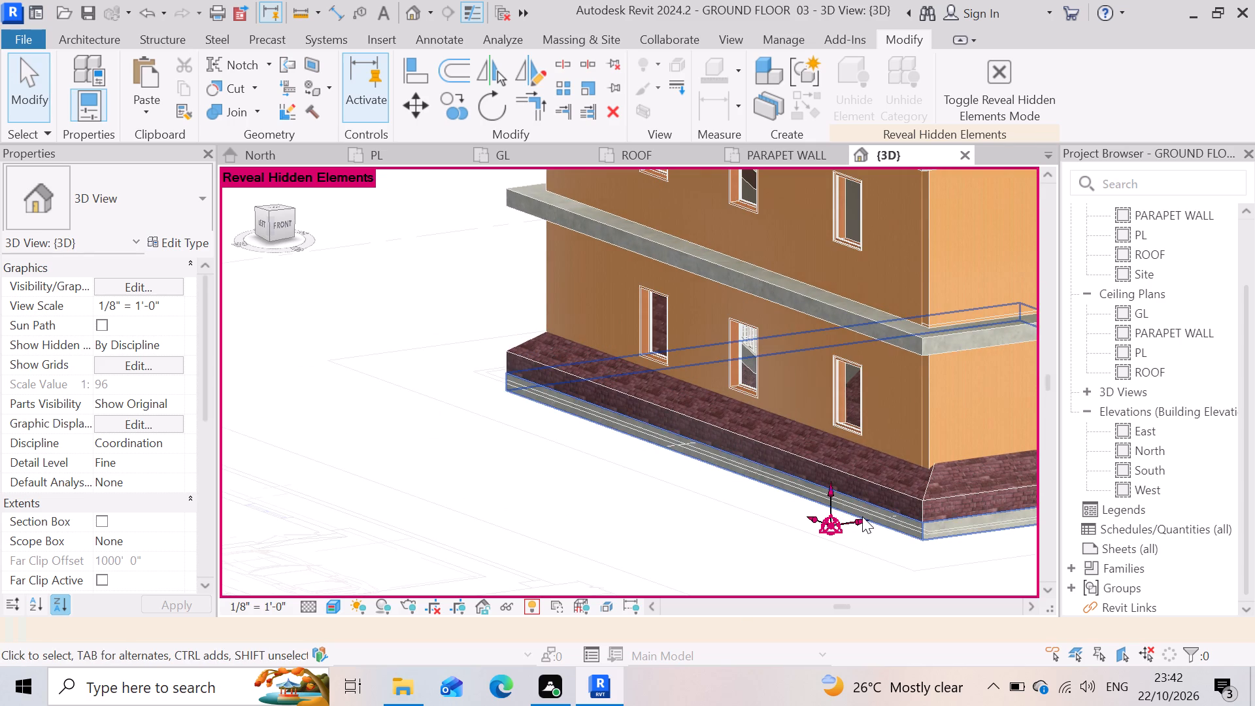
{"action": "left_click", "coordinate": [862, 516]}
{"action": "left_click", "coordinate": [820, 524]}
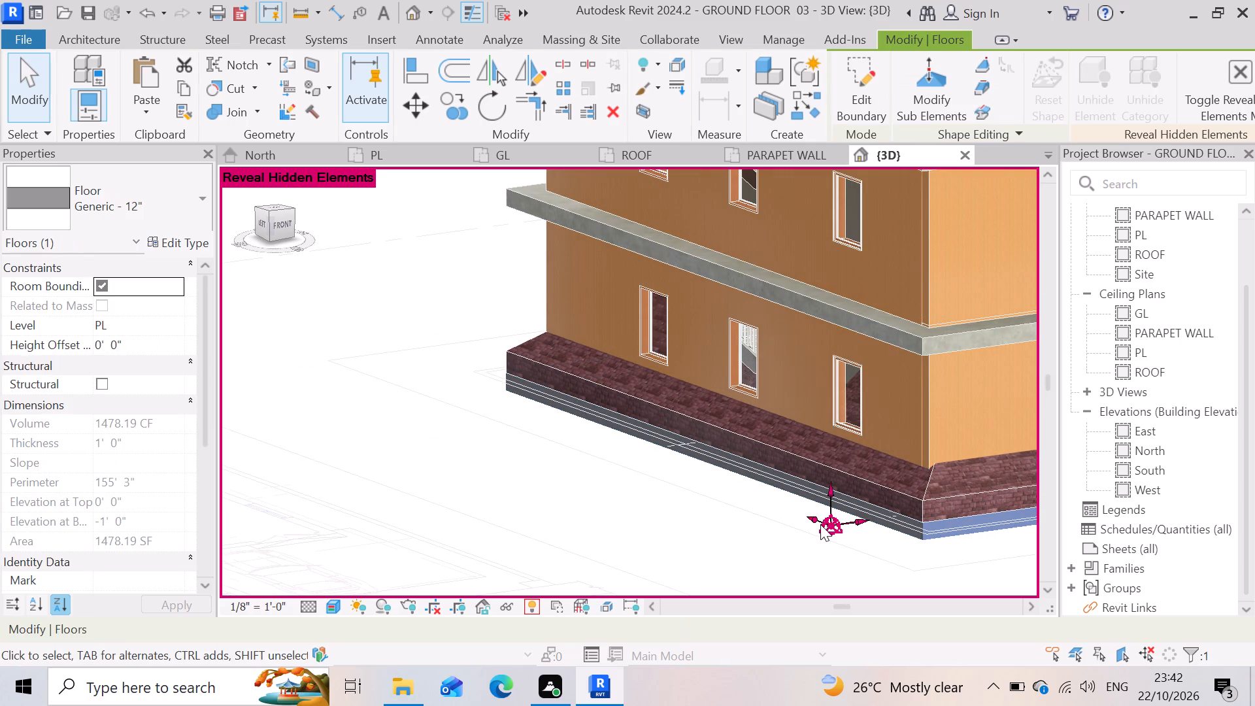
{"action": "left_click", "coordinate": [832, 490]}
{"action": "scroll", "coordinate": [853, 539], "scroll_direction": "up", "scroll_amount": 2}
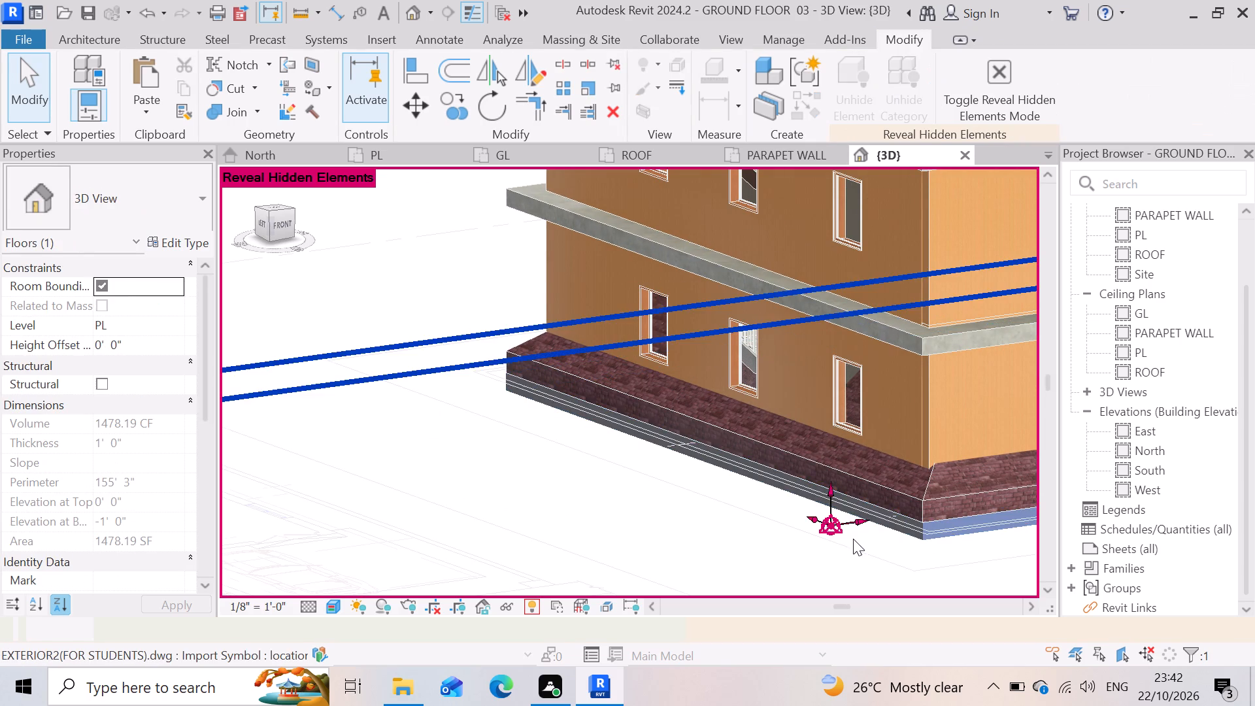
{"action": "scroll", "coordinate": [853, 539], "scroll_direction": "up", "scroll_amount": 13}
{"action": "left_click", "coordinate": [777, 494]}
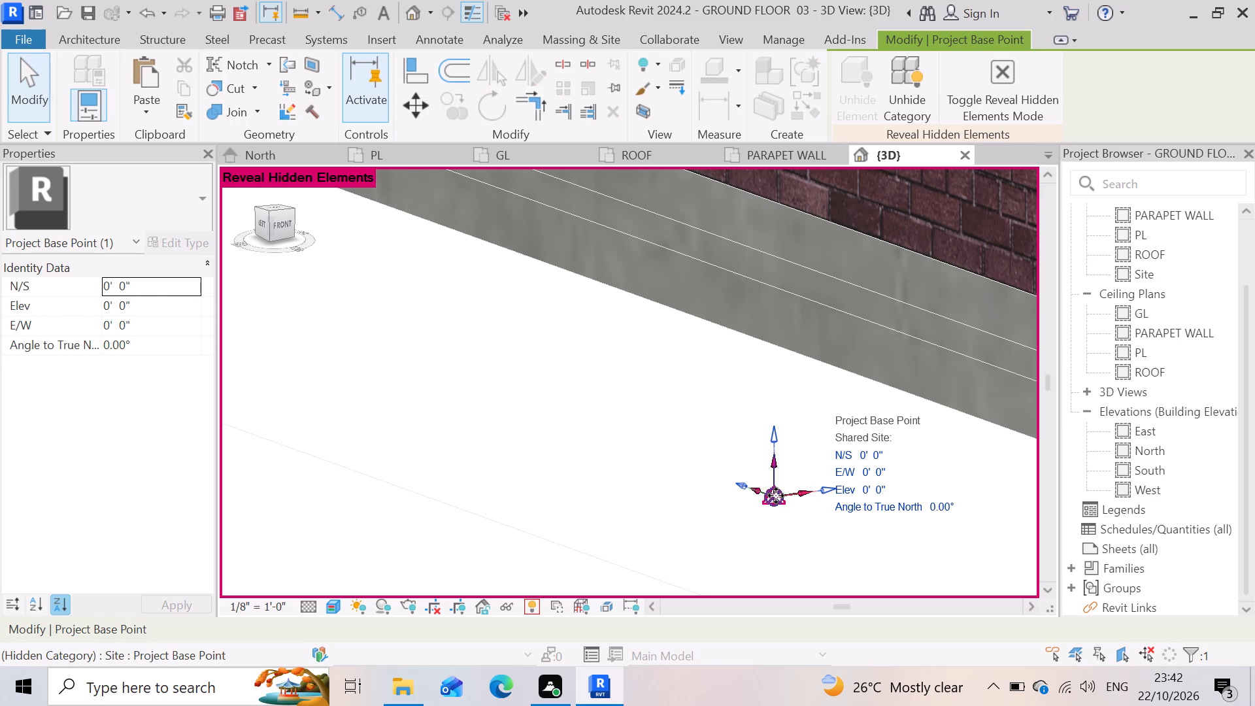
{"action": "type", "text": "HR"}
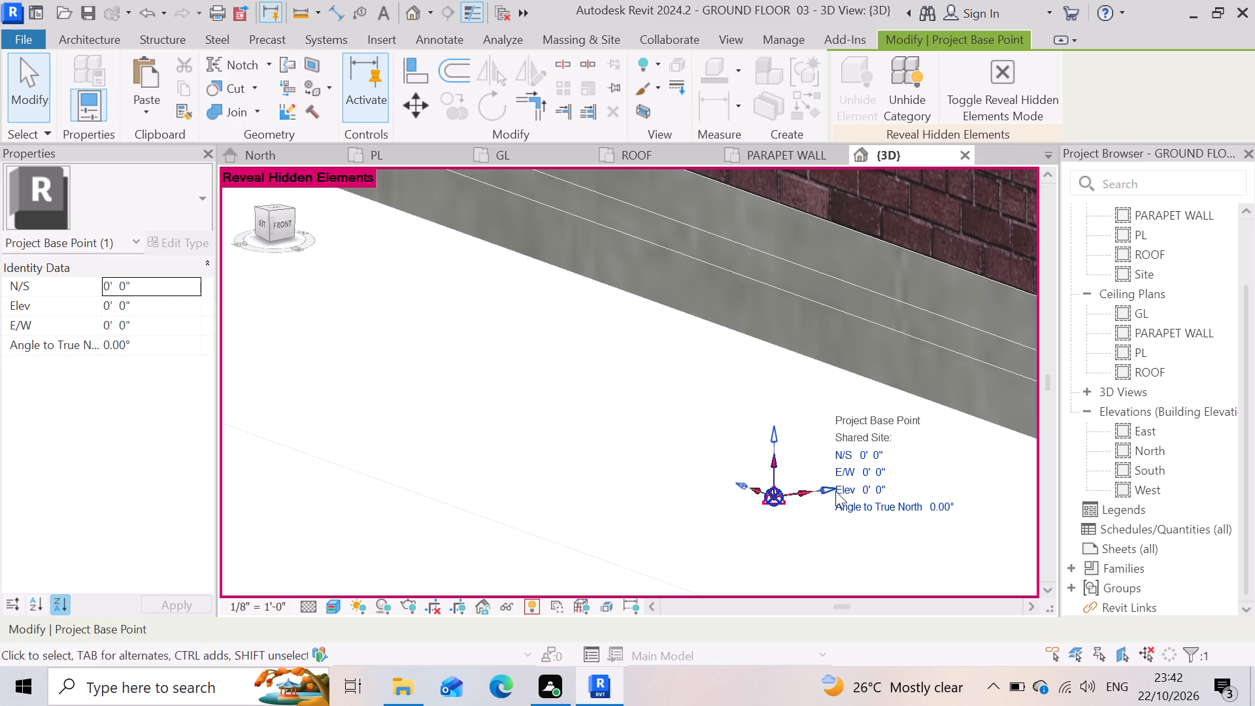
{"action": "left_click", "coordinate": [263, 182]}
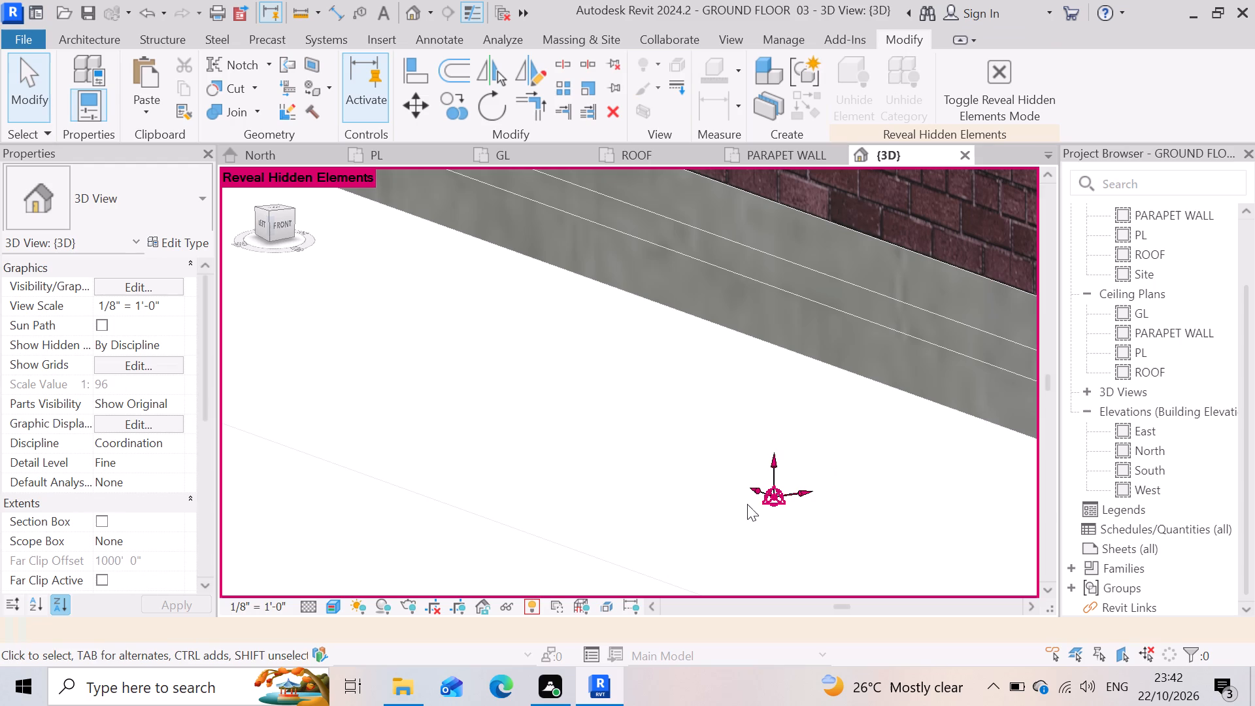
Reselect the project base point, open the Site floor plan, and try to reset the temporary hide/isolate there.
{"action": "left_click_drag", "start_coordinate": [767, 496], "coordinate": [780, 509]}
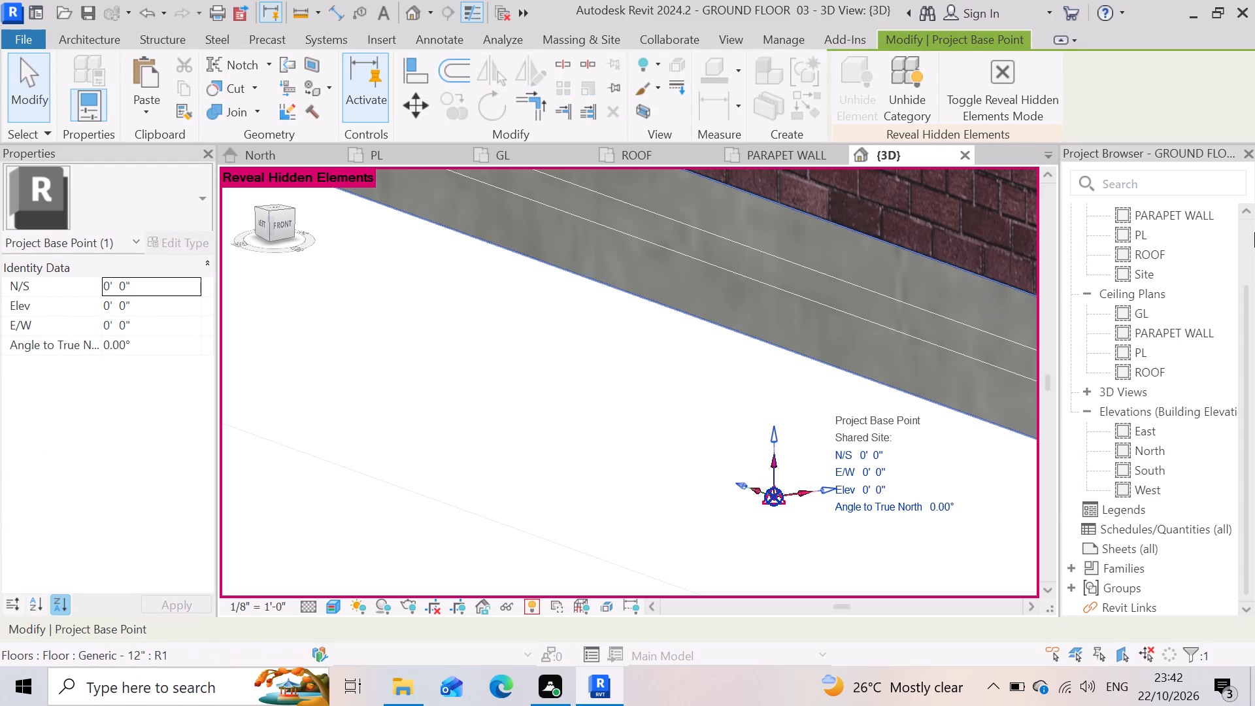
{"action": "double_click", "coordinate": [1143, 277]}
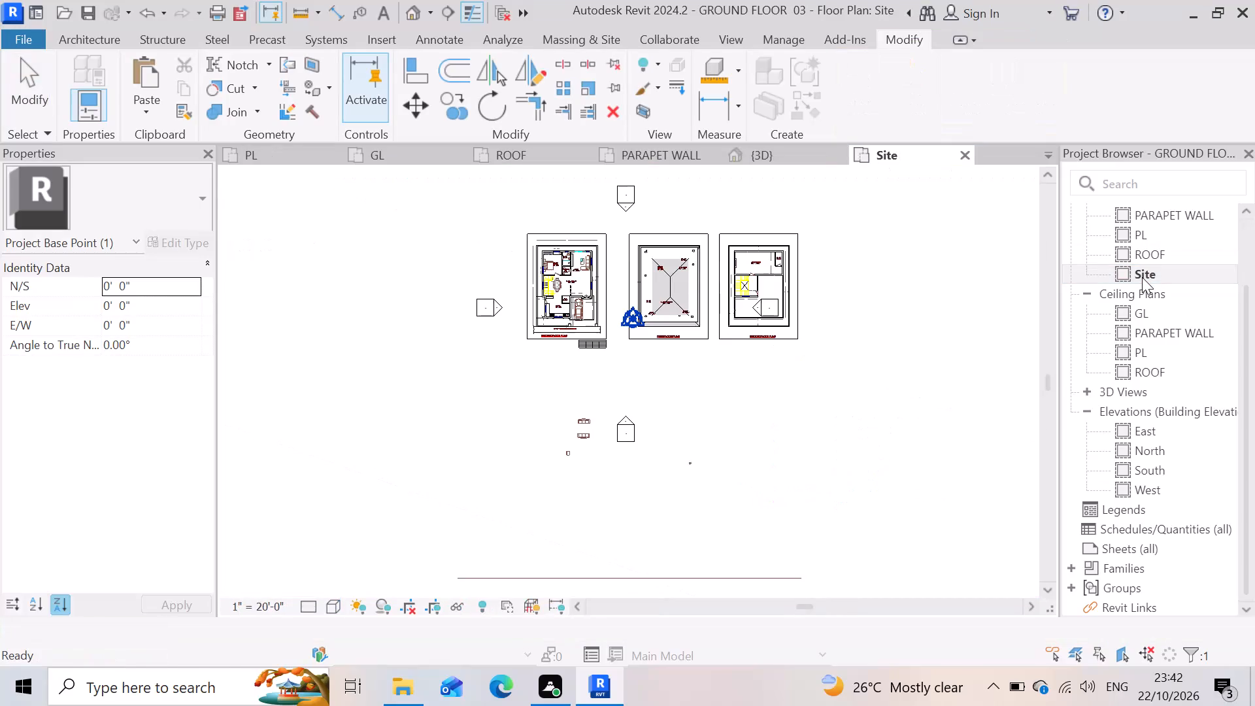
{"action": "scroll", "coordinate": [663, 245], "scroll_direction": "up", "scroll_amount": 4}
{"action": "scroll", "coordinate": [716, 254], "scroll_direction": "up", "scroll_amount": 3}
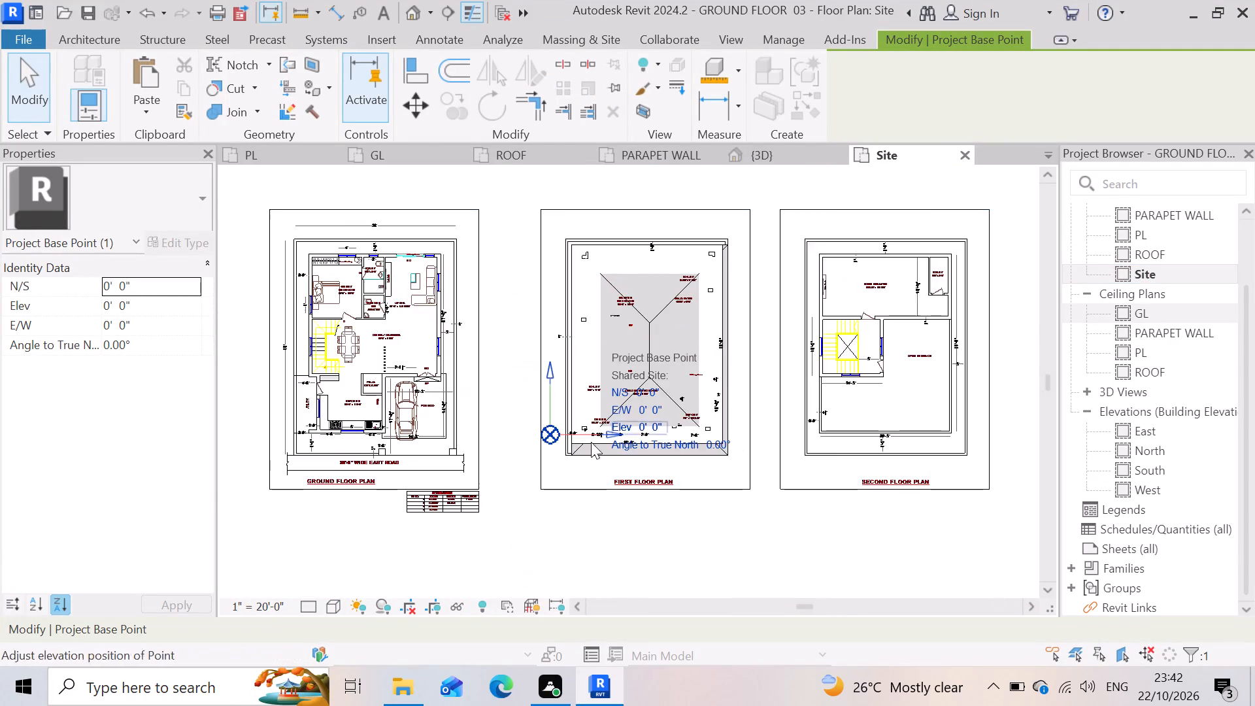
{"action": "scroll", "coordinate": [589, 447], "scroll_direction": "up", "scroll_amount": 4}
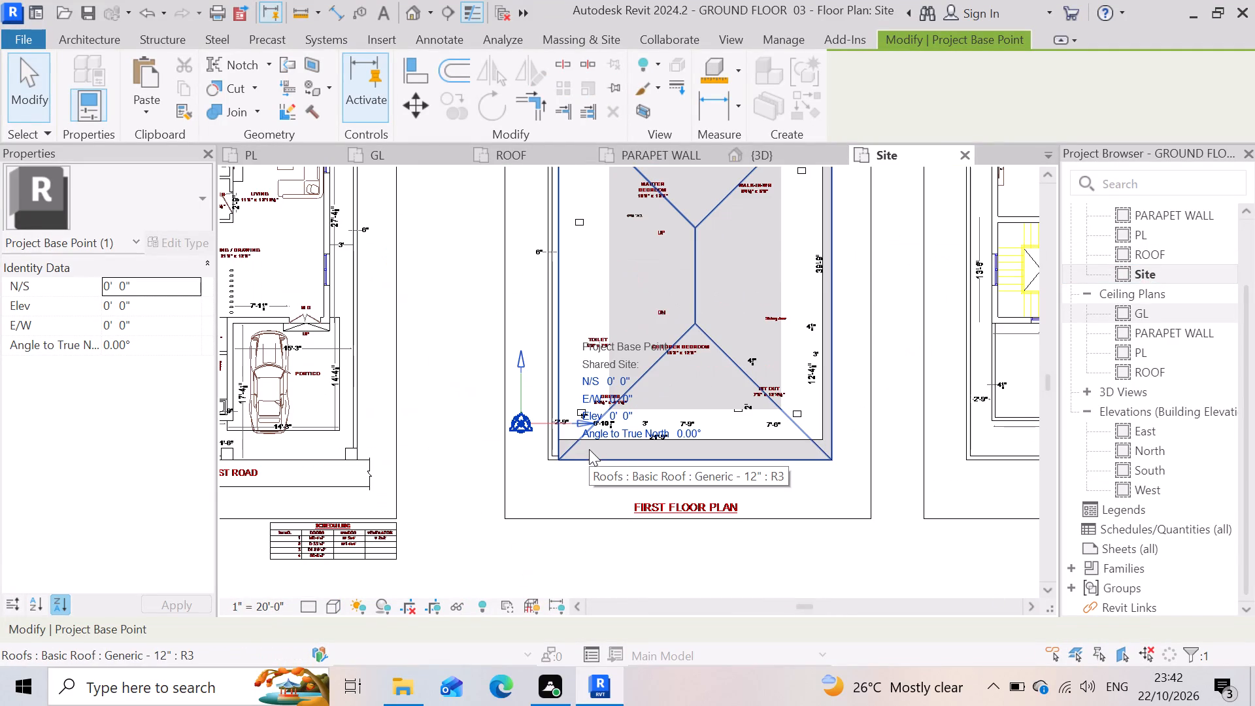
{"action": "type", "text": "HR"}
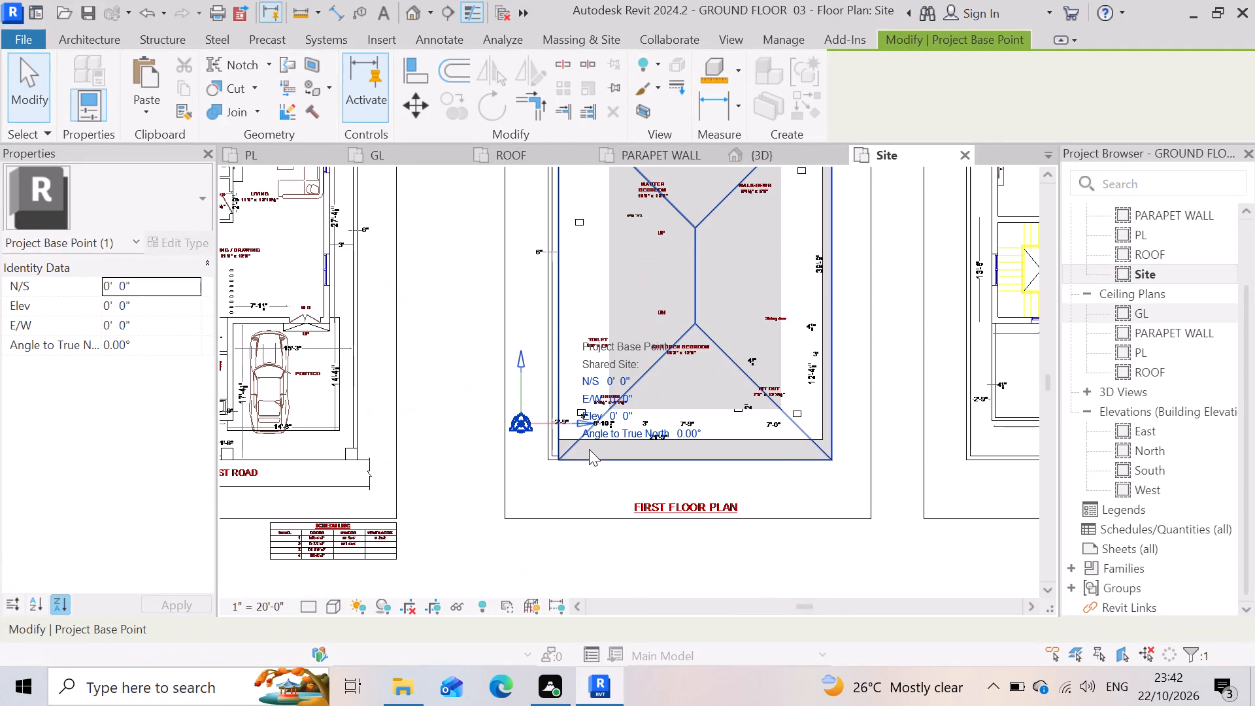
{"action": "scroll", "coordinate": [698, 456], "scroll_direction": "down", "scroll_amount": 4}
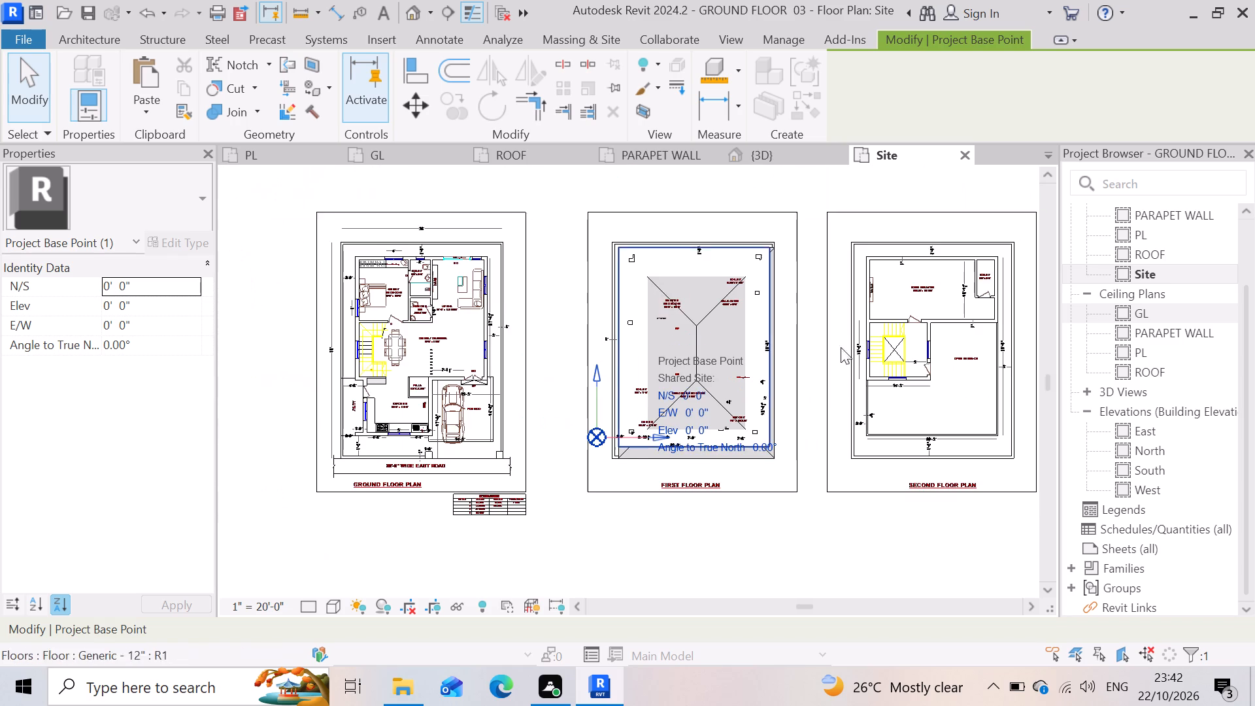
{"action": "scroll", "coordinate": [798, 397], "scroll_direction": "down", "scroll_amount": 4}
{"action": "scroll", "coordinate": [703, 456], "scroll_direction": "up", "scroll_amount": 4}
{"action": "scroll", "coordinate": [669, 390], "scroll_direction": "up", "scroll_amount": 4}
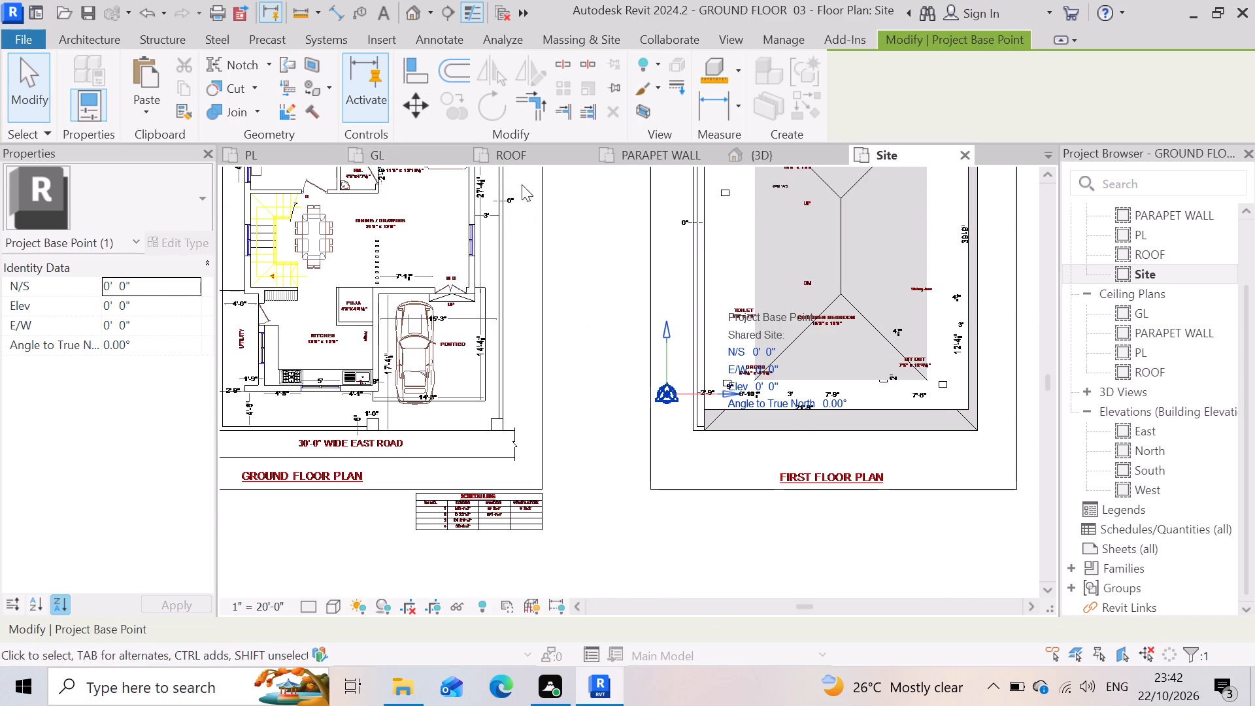
Return to the default 3D view and examine the base point, the whole building, and its roof and upper-floor walls.
{"action": "left_click", "coordinate": [787, 146]}
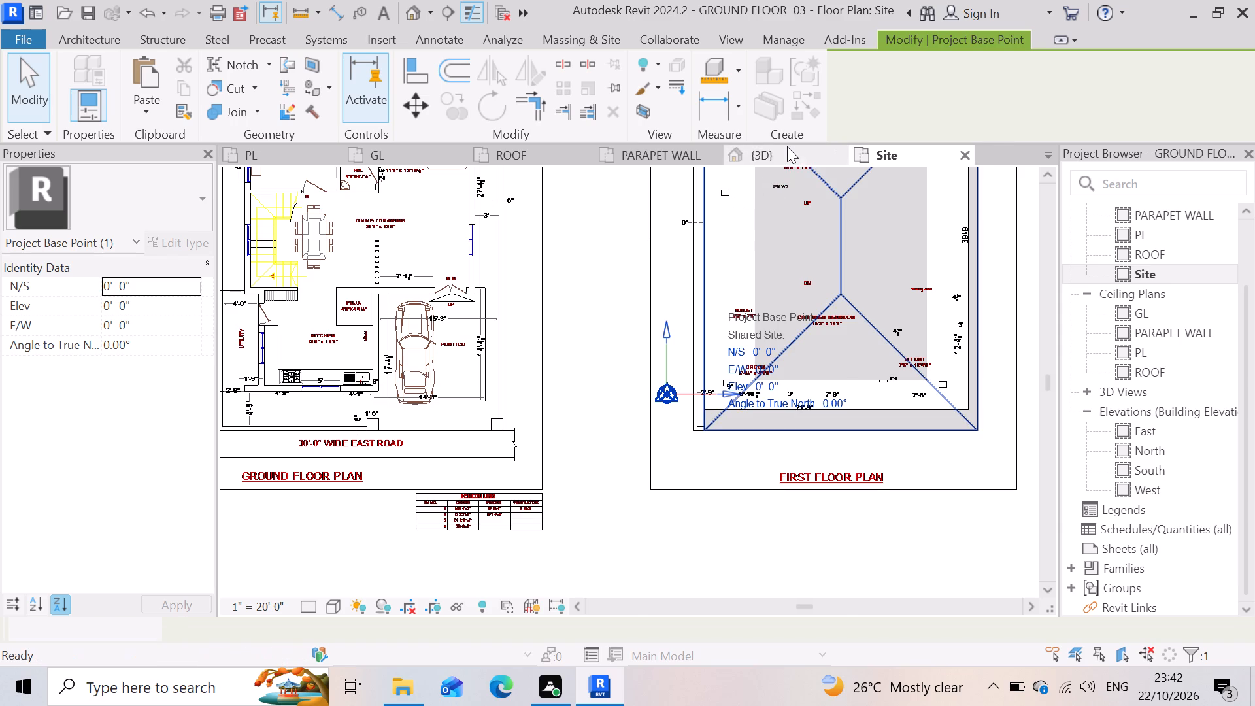
{"action": "scroll", "coordinate": [508, 386], "scroll_direction": "down", "scroll_amount": 14}
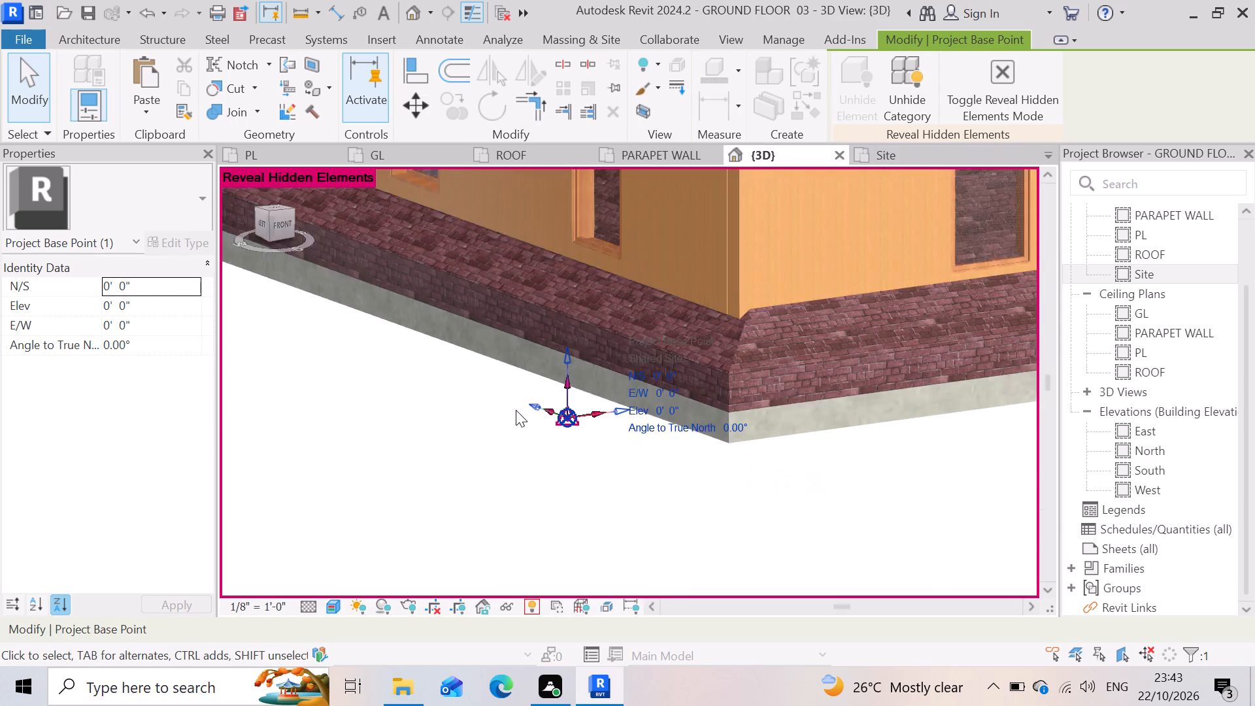
{"action": "scroll", "coordinate": [516, 410], "scroll_direction": "down", "scroll_amount": 4}
{"action": "scroll", "coordinate": [804, 503], "scroll_direction": "down", "scroll_amount": 9}
{"action": "scroll", "coordinate": [807, 407], "scroll_direction": "up", "scroll_amount": 4}
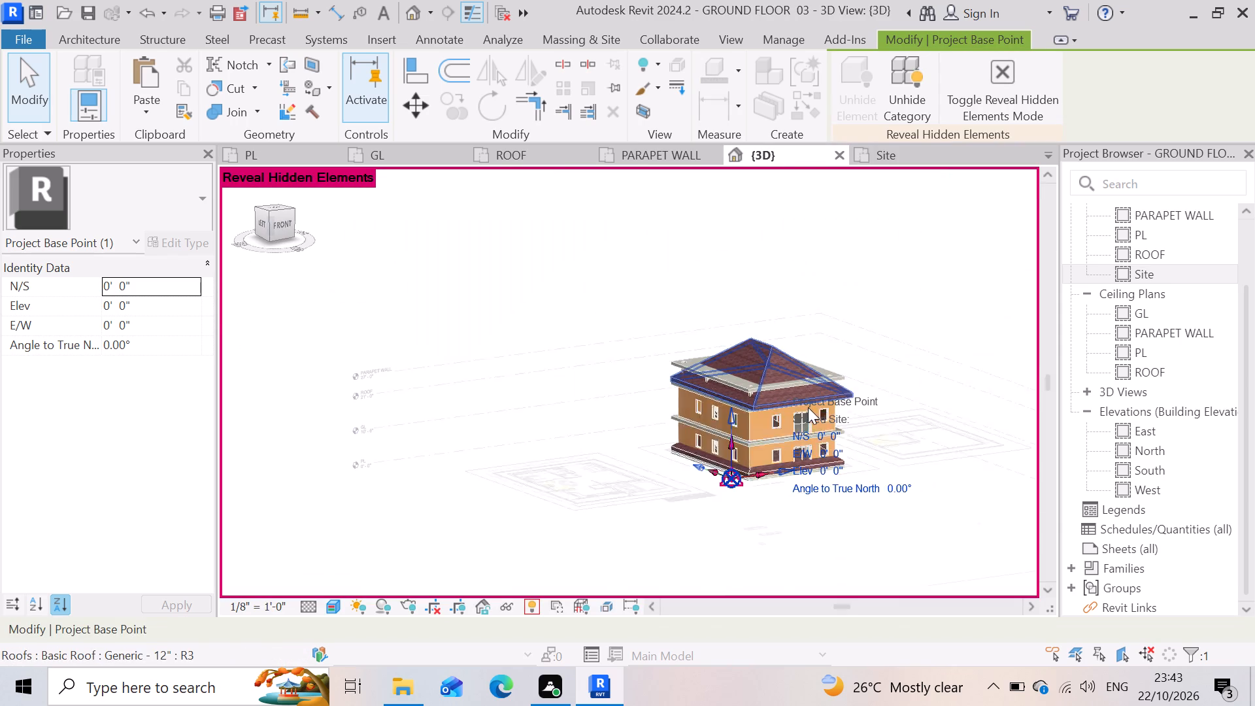
{"action": "scroll", "coordinate": [808, 406], "scroll_direction": "up", "scroll_amount": 5}
{"action": "scroll", "coordinate": [746, 397], "scroll_direction": "up", "scroll_amount": 3}
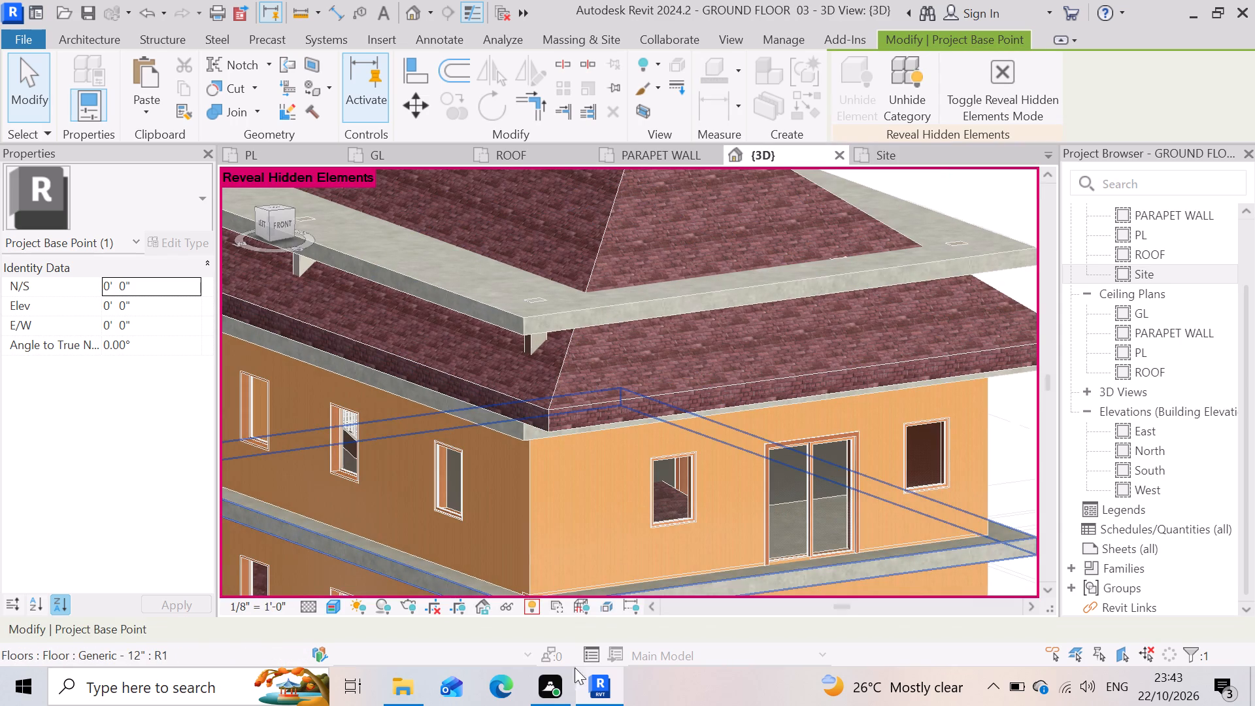
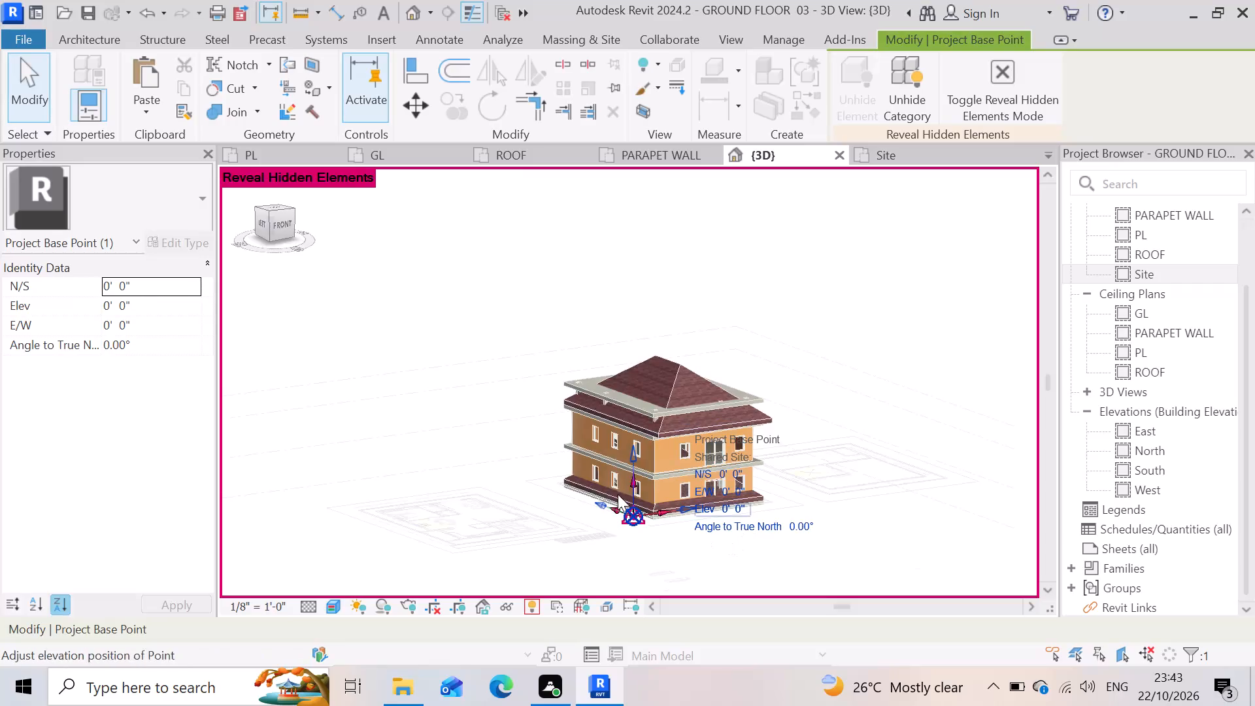
Undo the recent hide/isolate, reveal-hidden and roof and slab material changes in the 3D view, dismissing the save reminder without saving.
{"action": "scroll", "coordinate": [618, 494], "scroll_direction": "up", "scroll_amount": 9}
{"action": "scroll", "coordinate": [801, 508], "scroll_direction": "down", "scroll_amount": 4}
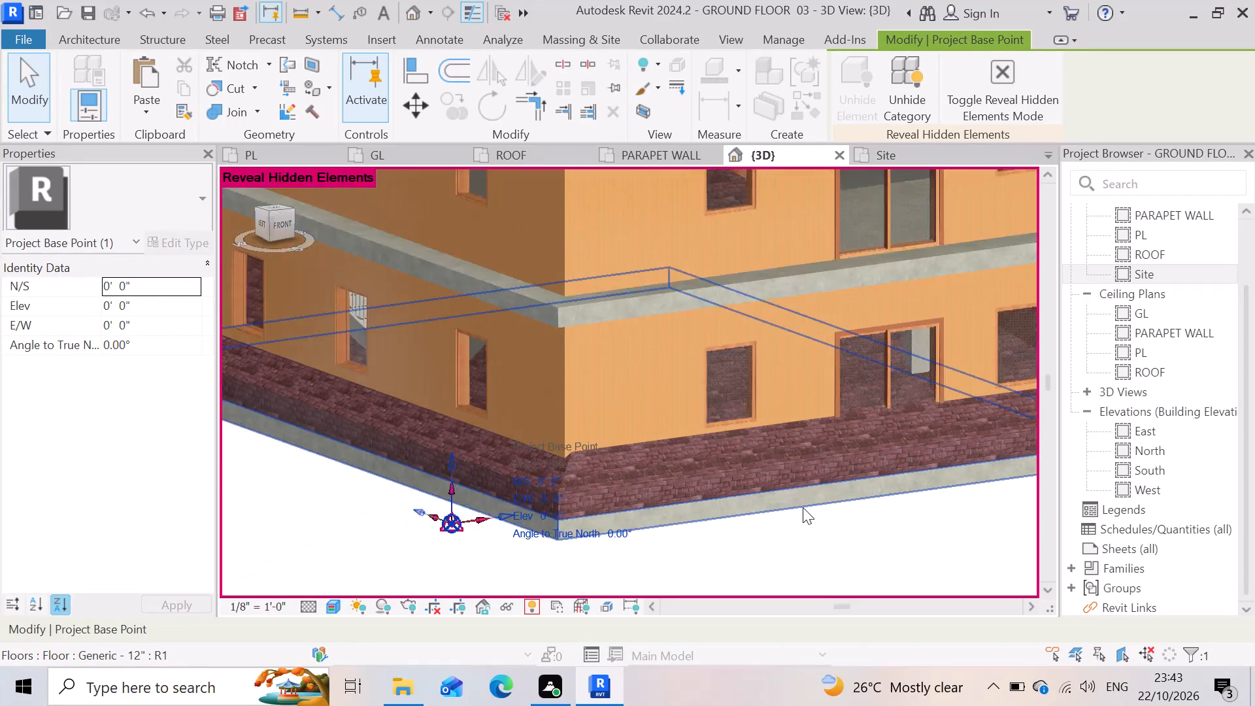
{"action": "scroll", "coordinate": [803, 507], "scroll_direction": "down", "scroll_amount": 4}
{"action": "scroll", "coordinate": [673, 461], "scroll_direction": "down", "scroll_amount": 3}
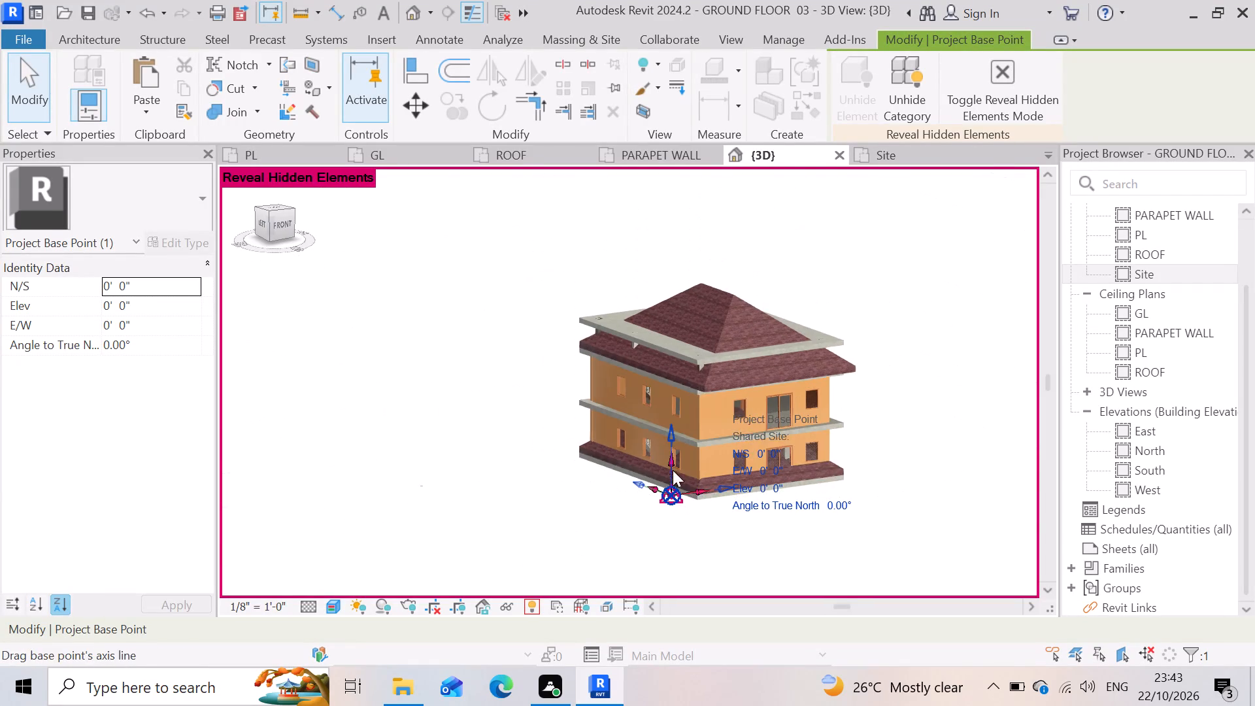
{"action": "scroll", "coordinate": [765, 502], "scroll_direction": "up", "scroll_amount": 2}
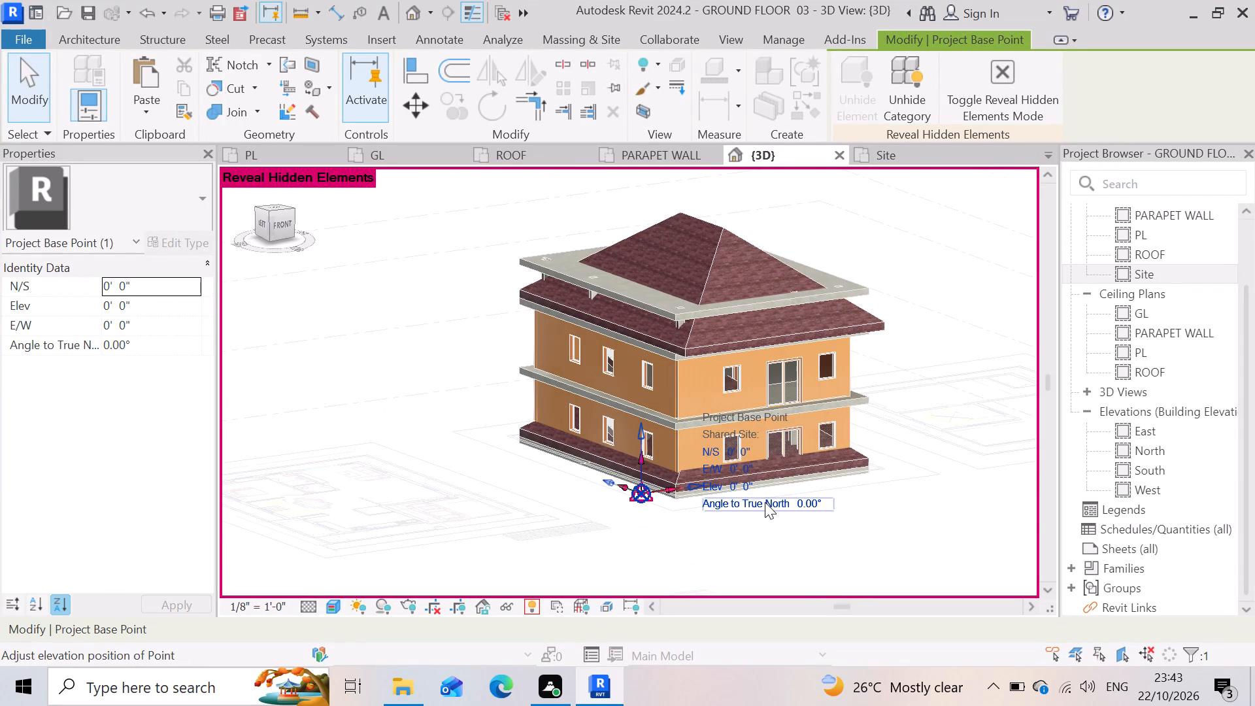
{"action": "key", "text": "ctrl+z"}
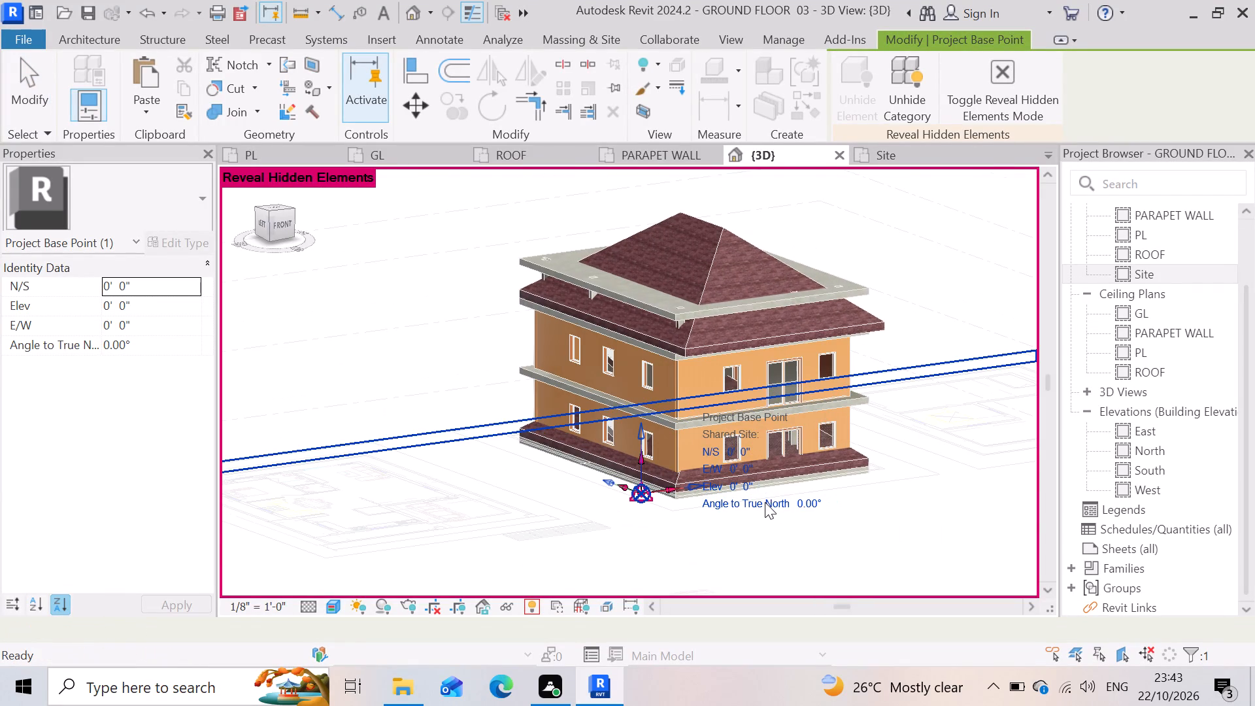
{"action": "key", "text": "ctrl+z"}
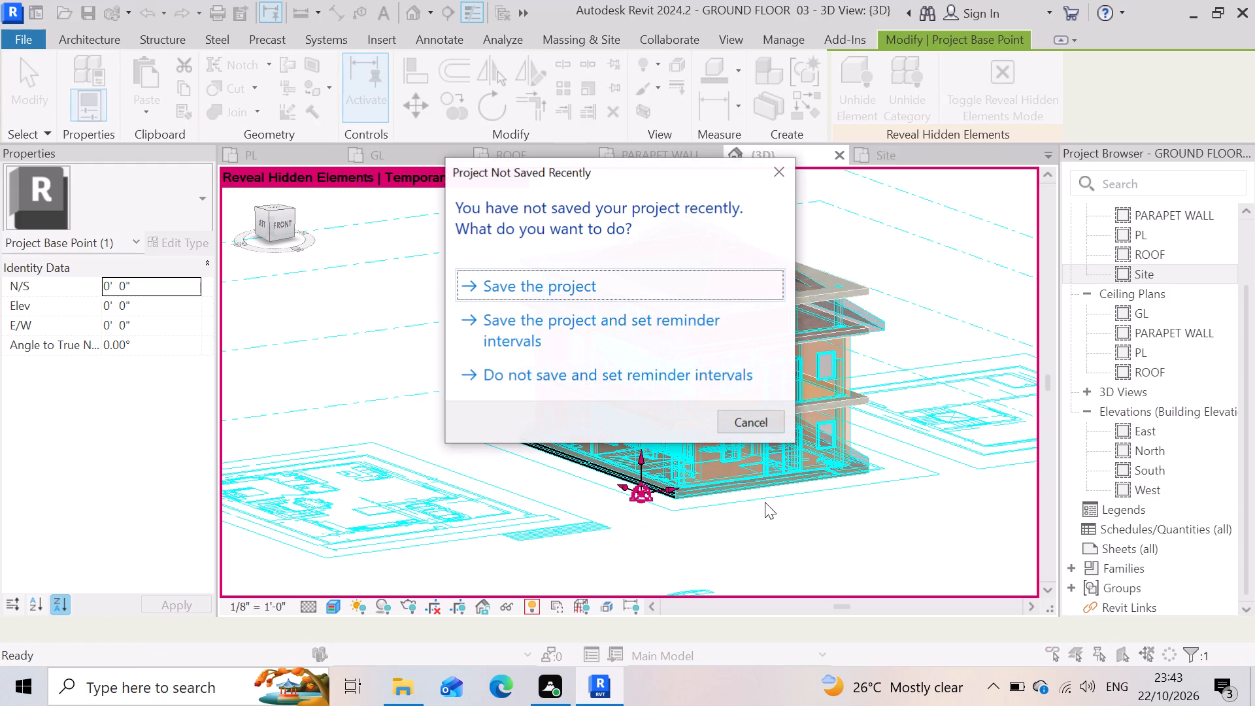
{"action": "left_click", "coordinate": [771, 163]}
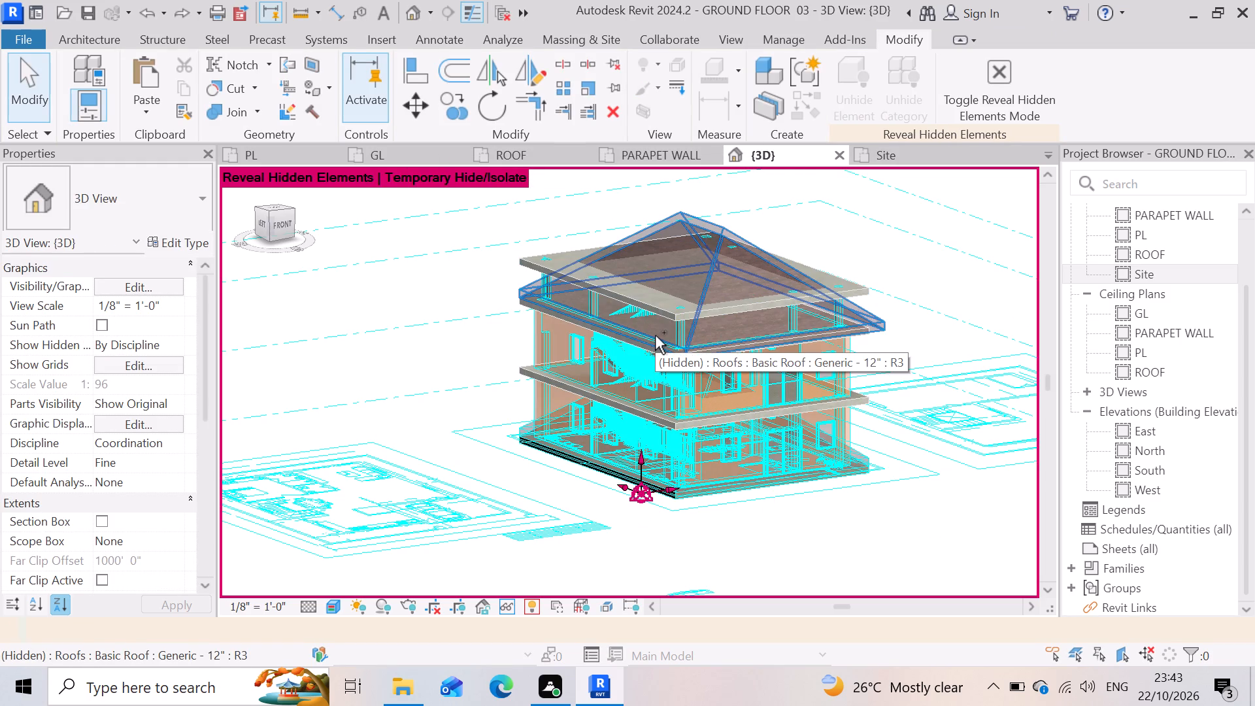
{"action": "key", "text": "ctrl+z"}
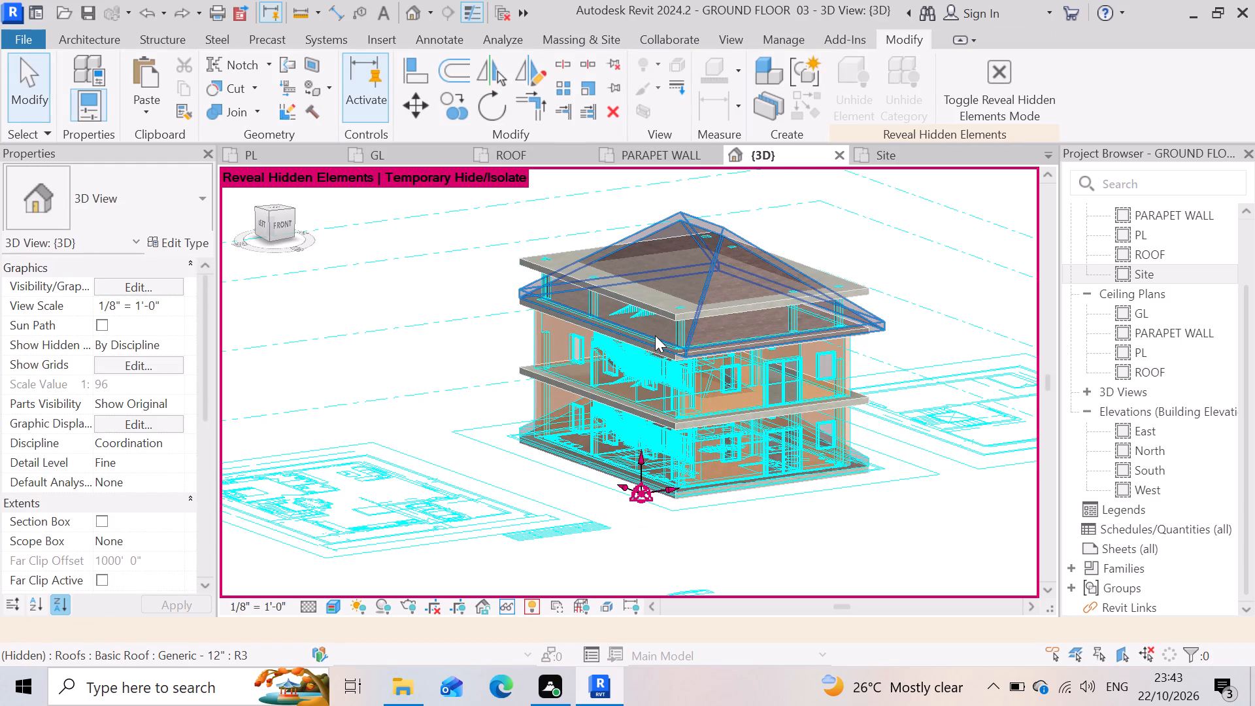
{"action": "key", "text": "ctrl+z"}
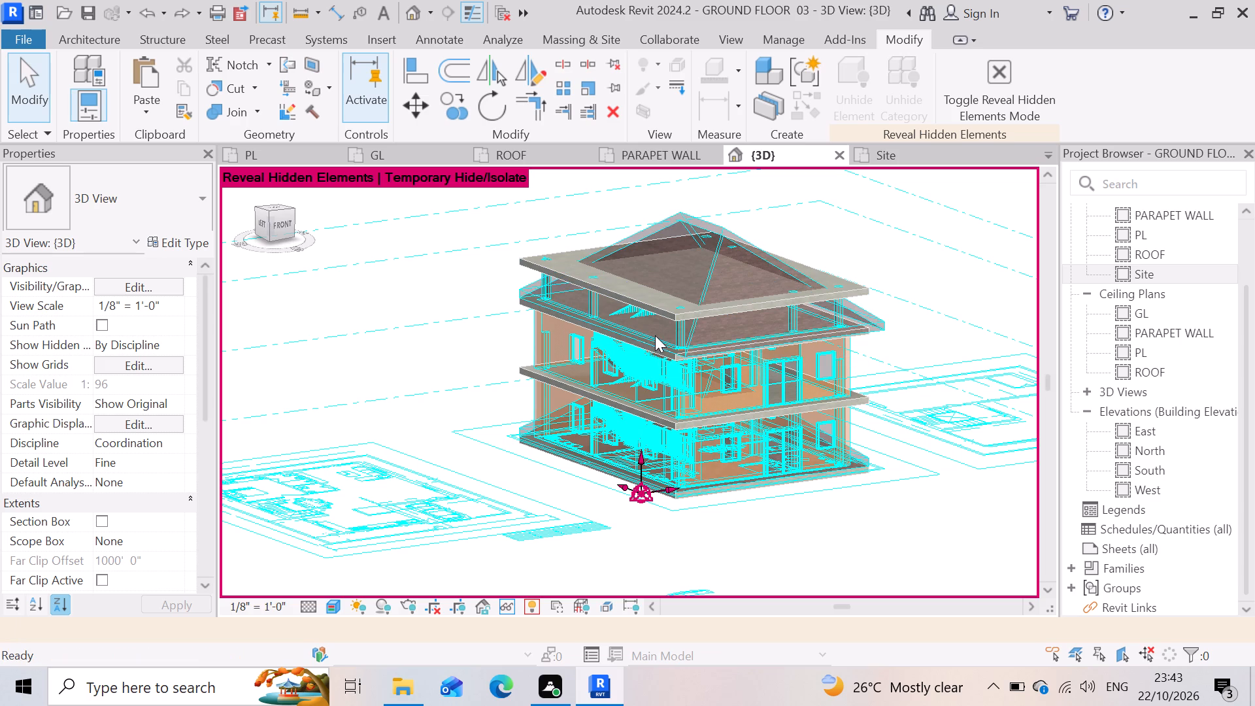
{"action": "key", "text": "ctrl+z"}
{"action": "key", "text": "ctrl+z"}
{"action": "key", "text": "ctrl+z"}
{"action": "key", "text": "z"}
{"action": "key", "text": "ctrl+z"}
{"action": "key", "text": "z"}
{"action": "key", "text": "ctrl+z"}
{"action": "key", "text": "ctrl+z"}
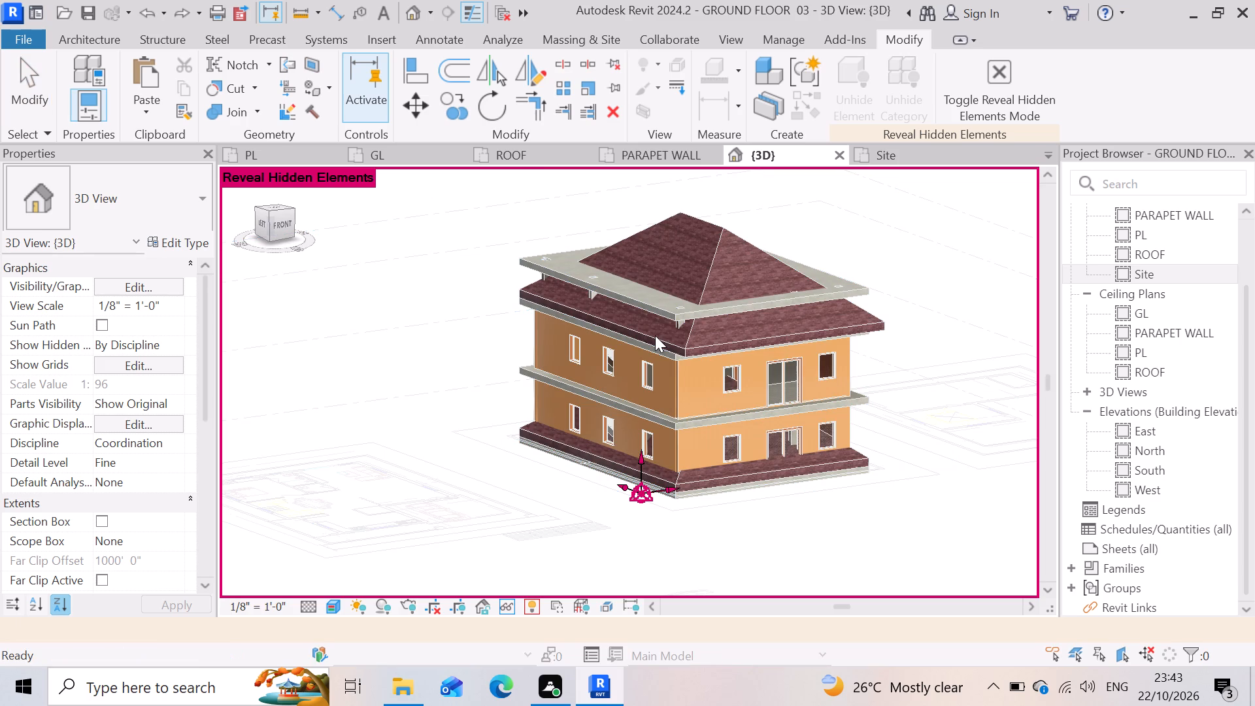
{"action": "key", "text": "ctrl+z"}
{"action": "key", "text": "ctrl+z"}
{"action": "key", "text": "ctrl+z"}
{"action": "key", "text": "ctrl+z"}
{"action": "key", "text": "ctrl+z"}
{"action": "key", "text": "ctrl+z"}
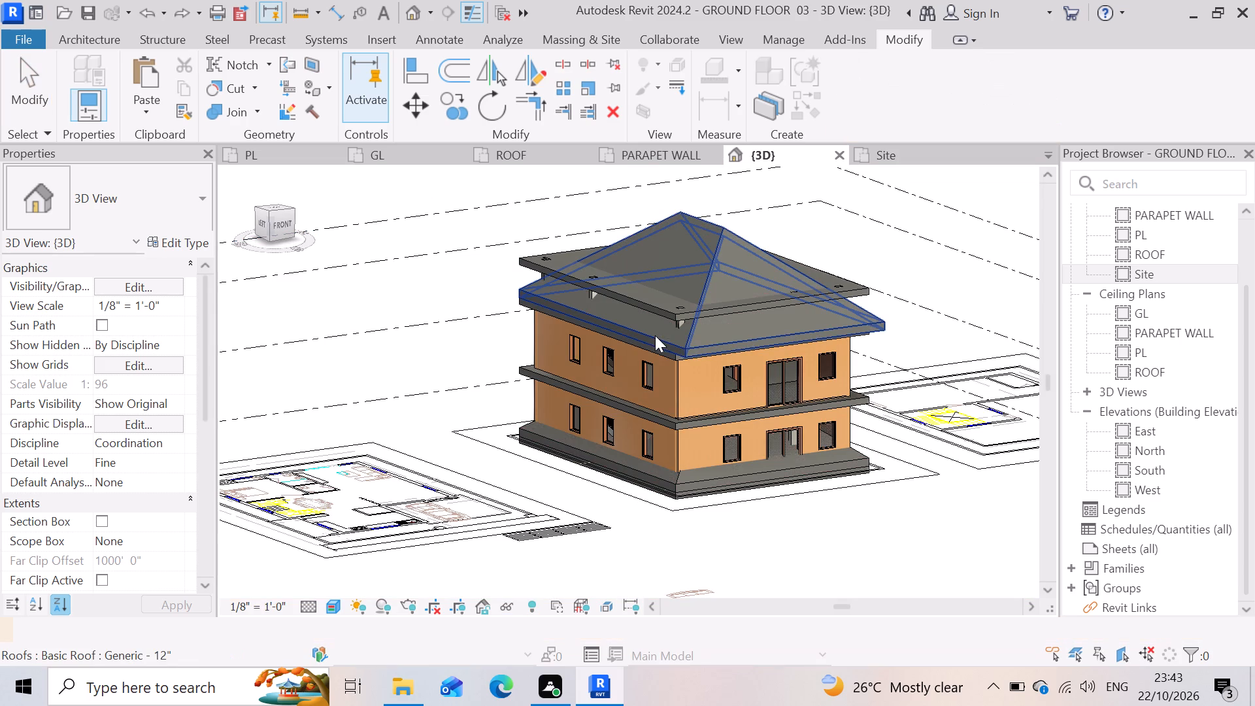
Undo the orange wall finish and the preceding change, going back to the 3D view's temporary hide/isolate state.
{"action": "scroll", "coordinate": [766, 309], "scroll_direction": "up", "scroll_amount": 4}
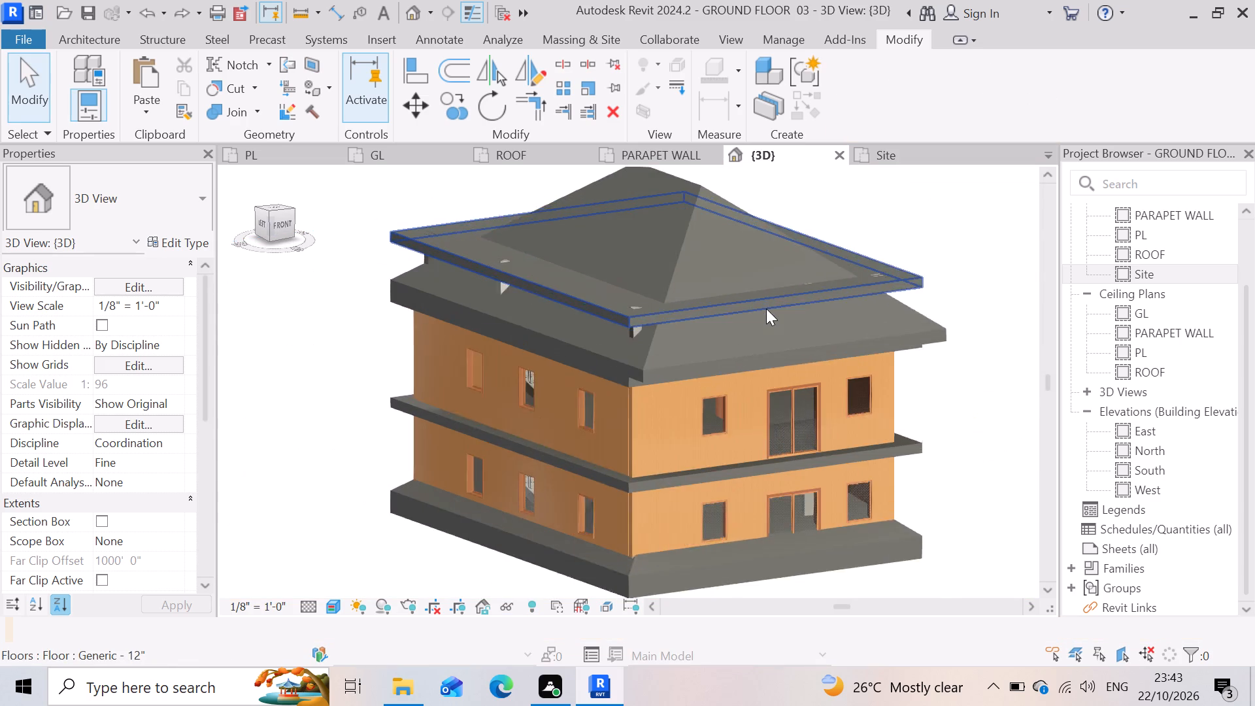
{"action": "scroll", "coordinate": [415, 367], "scroll_direction": "down", "scroll_amount": 3}
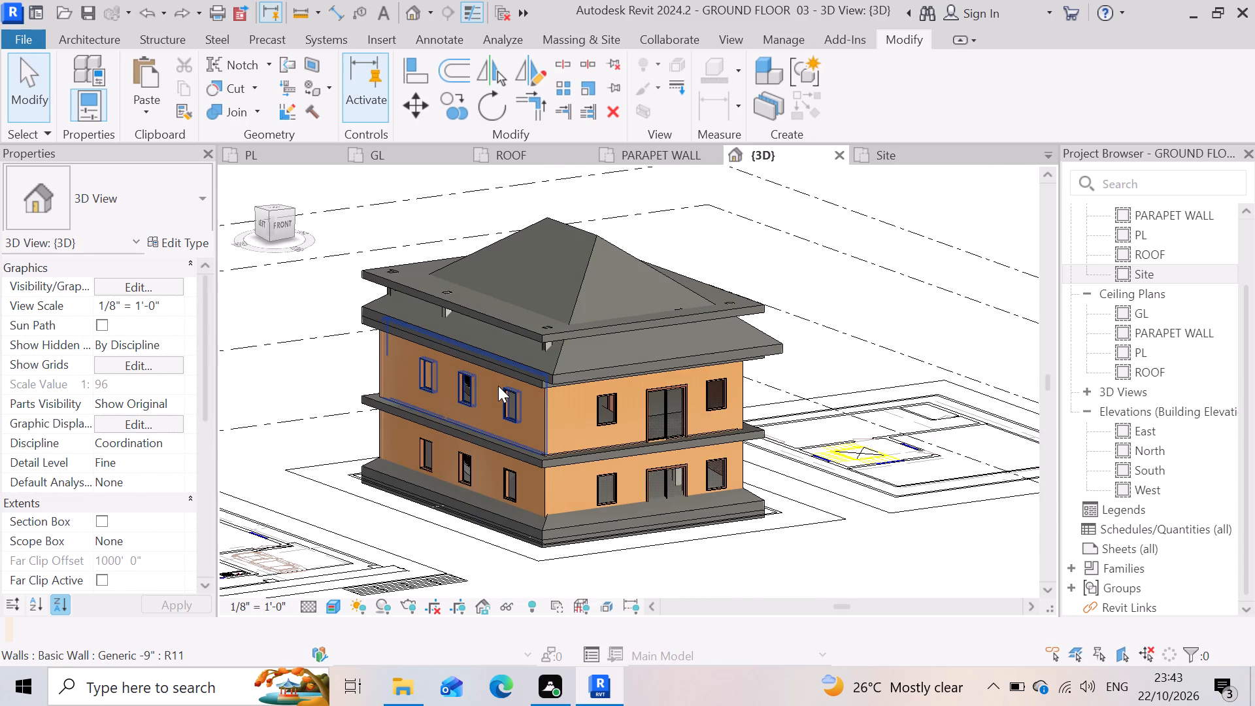
{"action": "key", "text": "ctrl+z"}
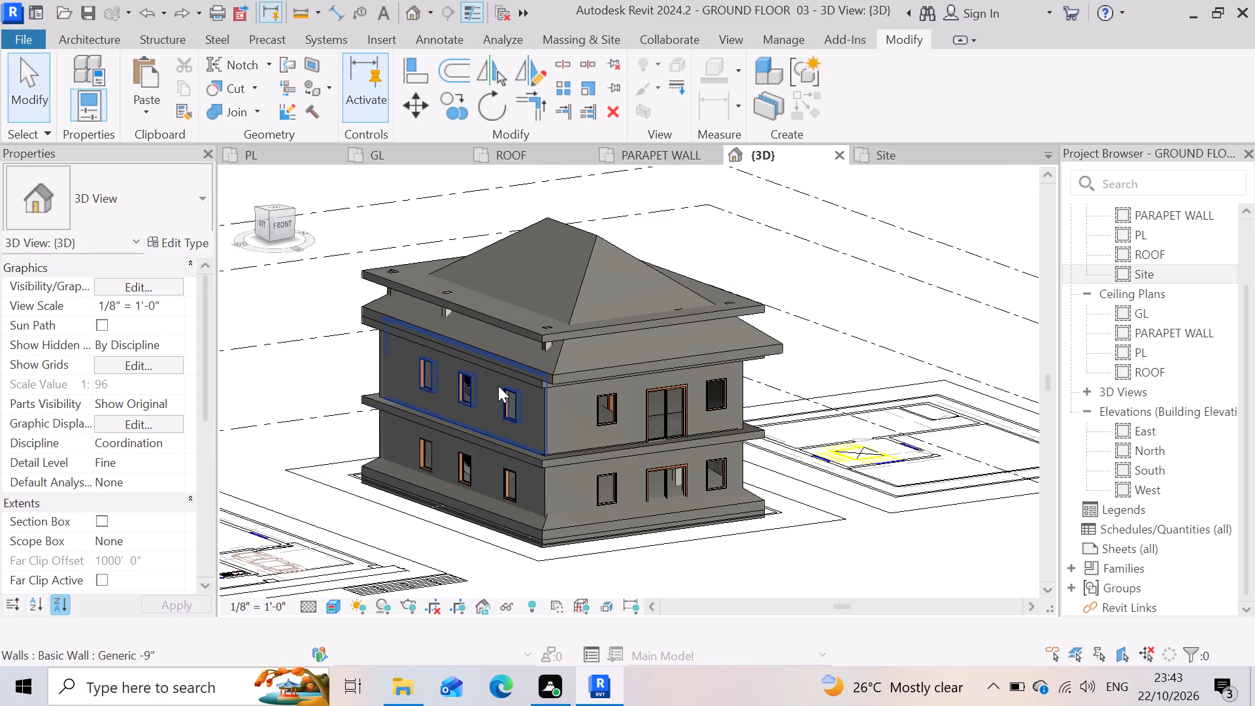
{"action": "key", "text": "ctrl+z"}
{"action": "type", "text": "ZZZ"}
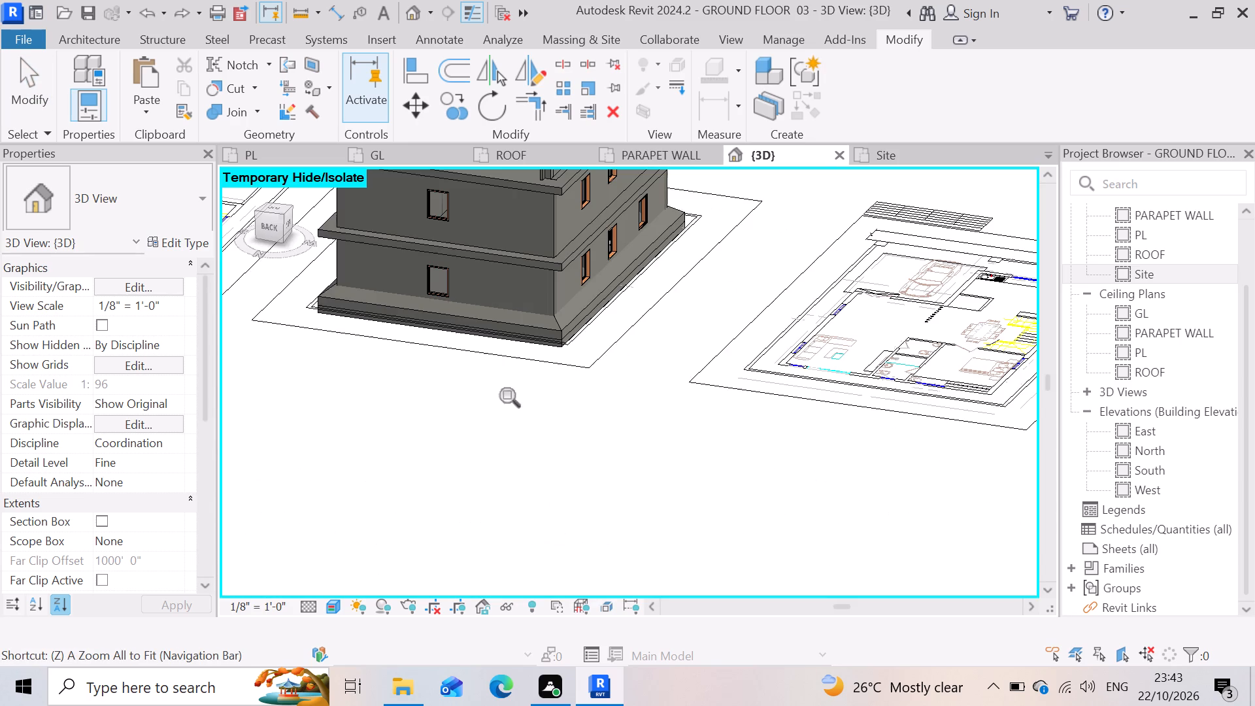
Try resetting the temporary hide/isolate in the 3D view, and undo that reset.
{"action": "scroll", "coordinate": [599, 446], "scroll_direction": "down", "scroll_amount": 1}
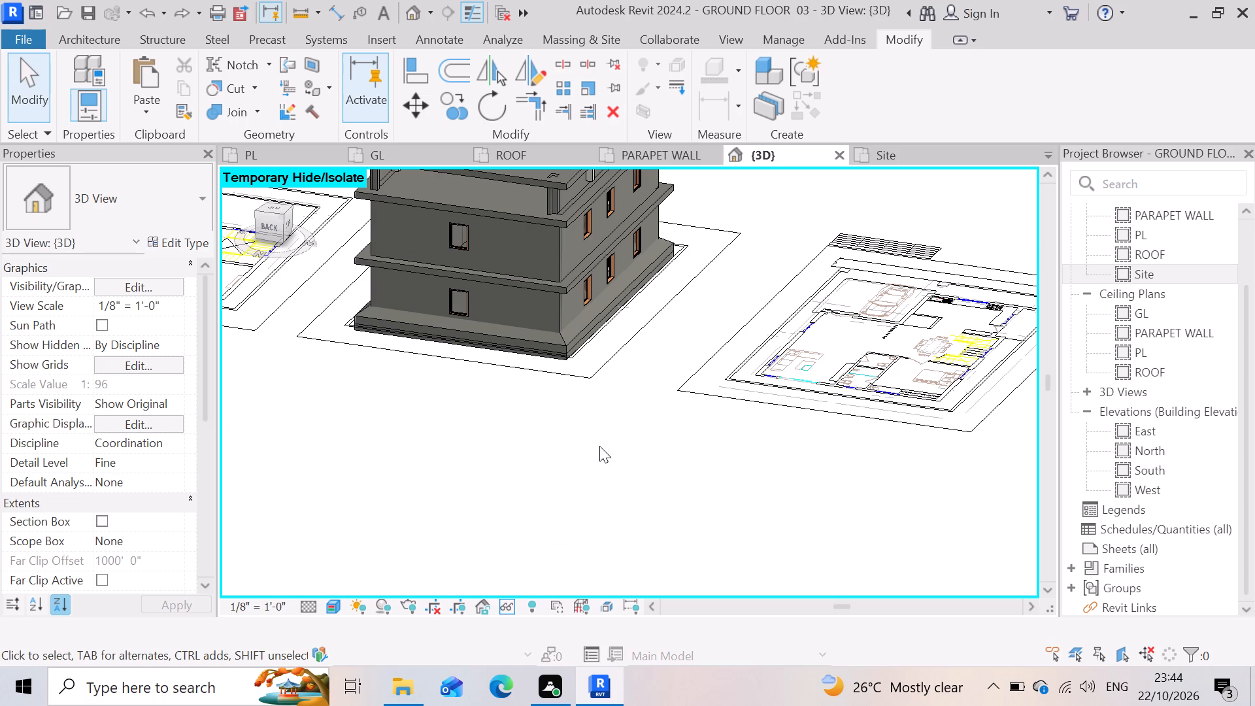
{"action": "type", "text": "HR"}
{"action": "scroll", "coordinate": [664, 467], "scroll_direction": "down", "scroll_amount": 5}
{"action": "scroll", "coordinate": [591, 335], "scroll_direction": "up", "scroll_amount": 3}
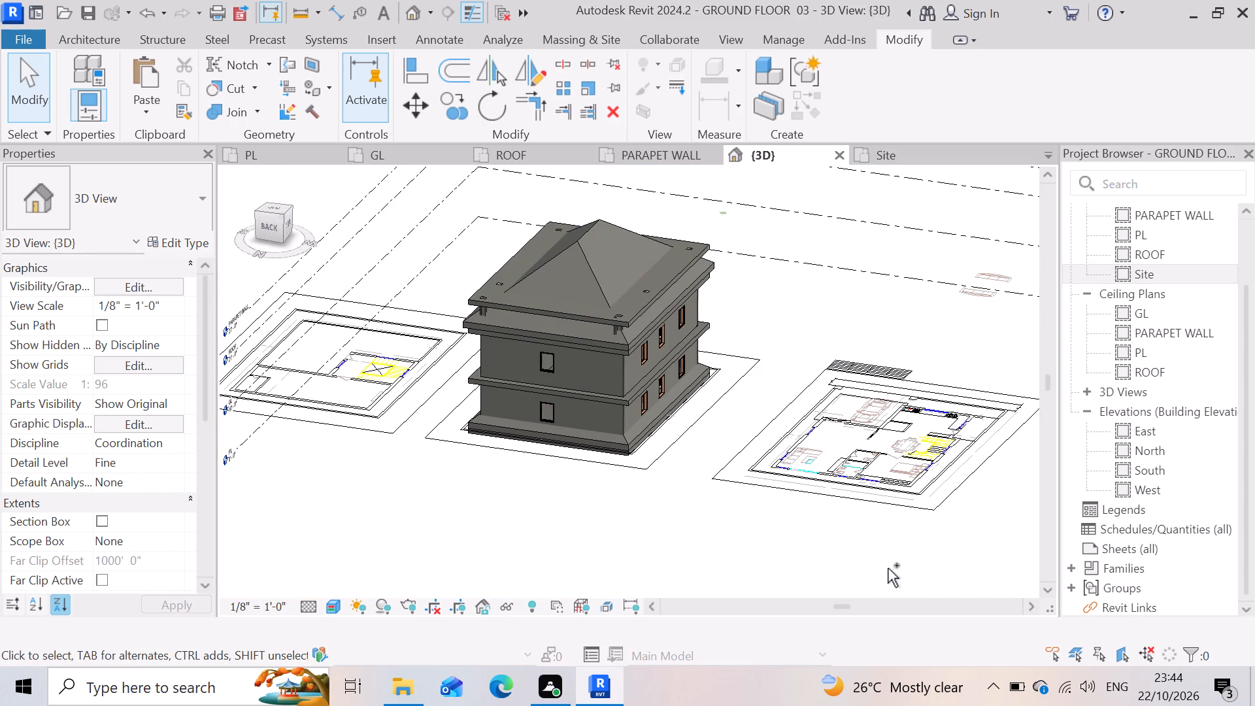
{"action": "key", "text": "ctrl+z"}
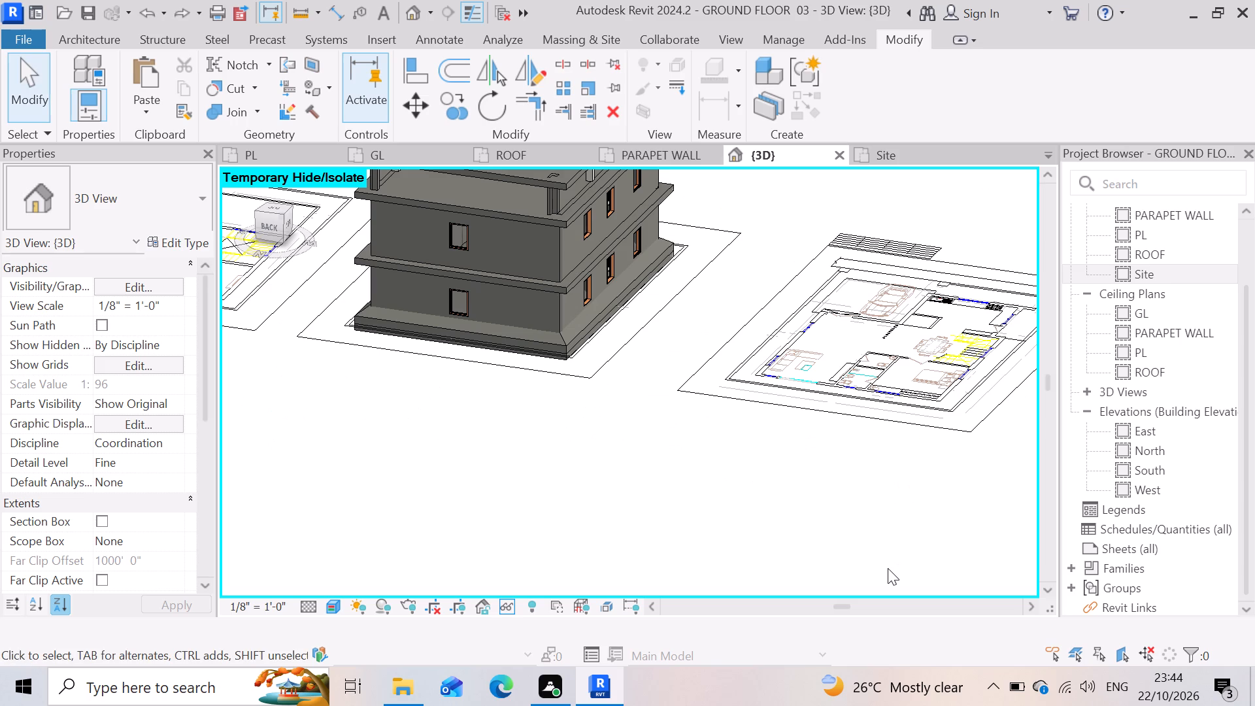
Reset the temporary hide/isolate in the 3D view to bring back all temporarily hidden elements.
{"action": "type", "text": "HR"}
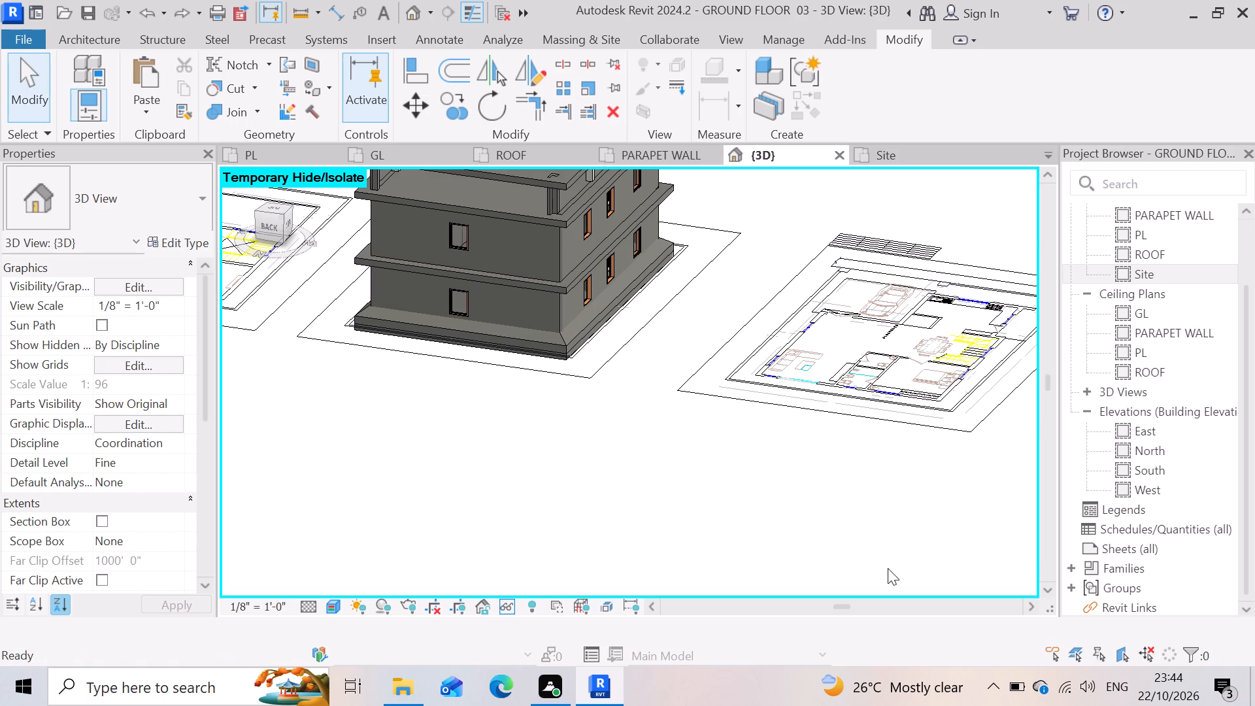
{"action": "scroll", "coordinate": [953, 629], "scroll_direction": "down", "scroll_amount": 3}
{"action": "scroll", "coordinate": [903, 515], "scroll_direction": "down", "scroll_amount": 3}
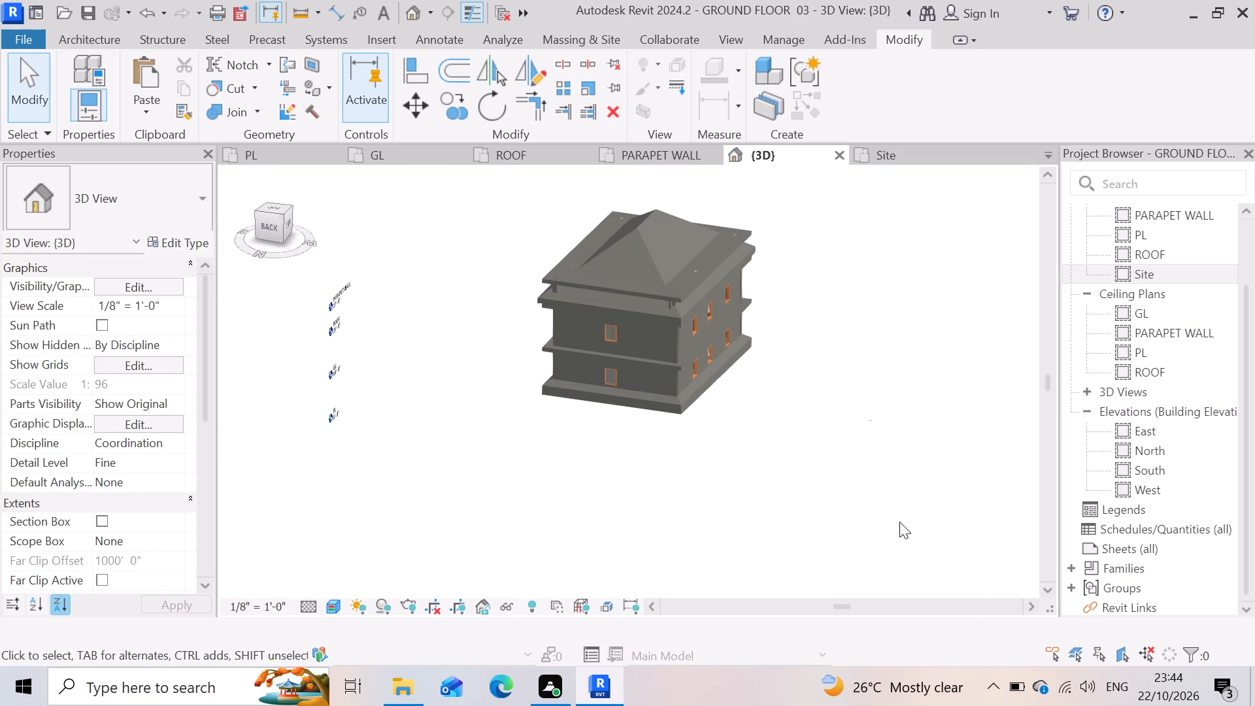
Delete the Generic - 12" hip roof based on the ROOF level at the top of the building.
{"action": "scroll", "coordinate": [621, 248], "scroll_direction": "up", "scroll_amount": 3}
{"action": "scroll", "coordinate": [674, 319], "scroll_direction": "up", "scroll_amount": 3}
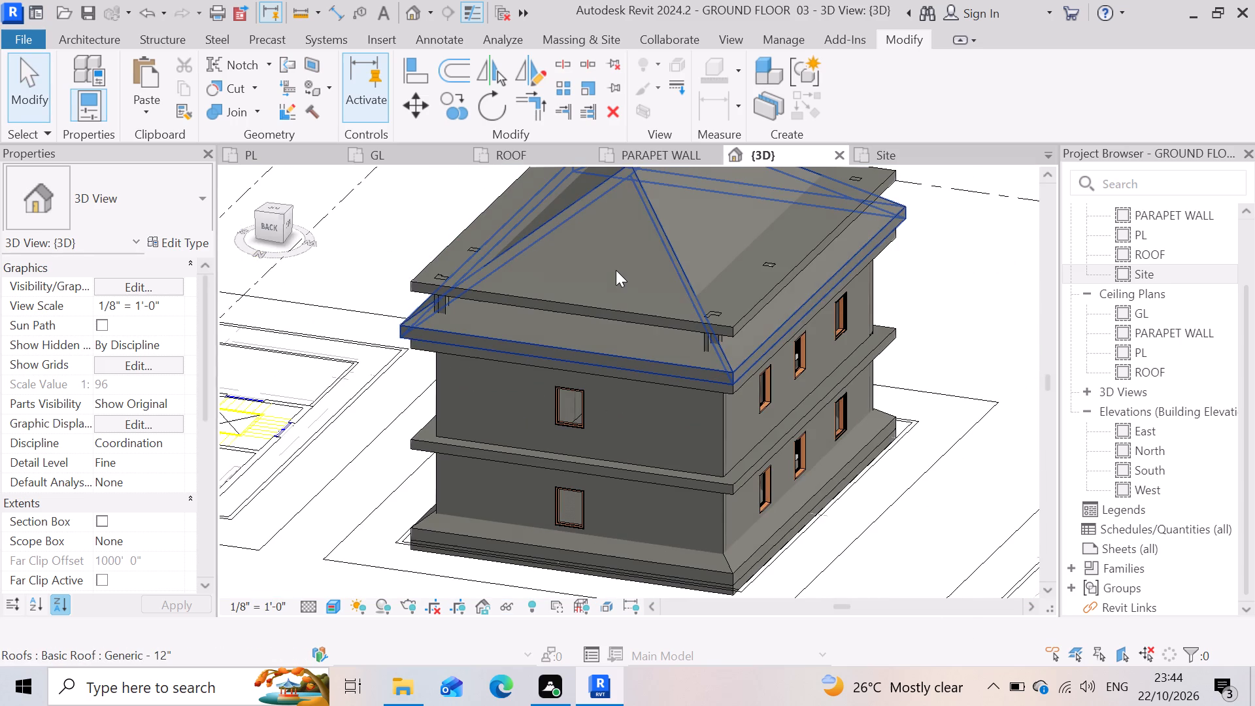
{"action": "left_click", "coordinate": [616, 270]}
{"action": "key", "text": "Delete"}
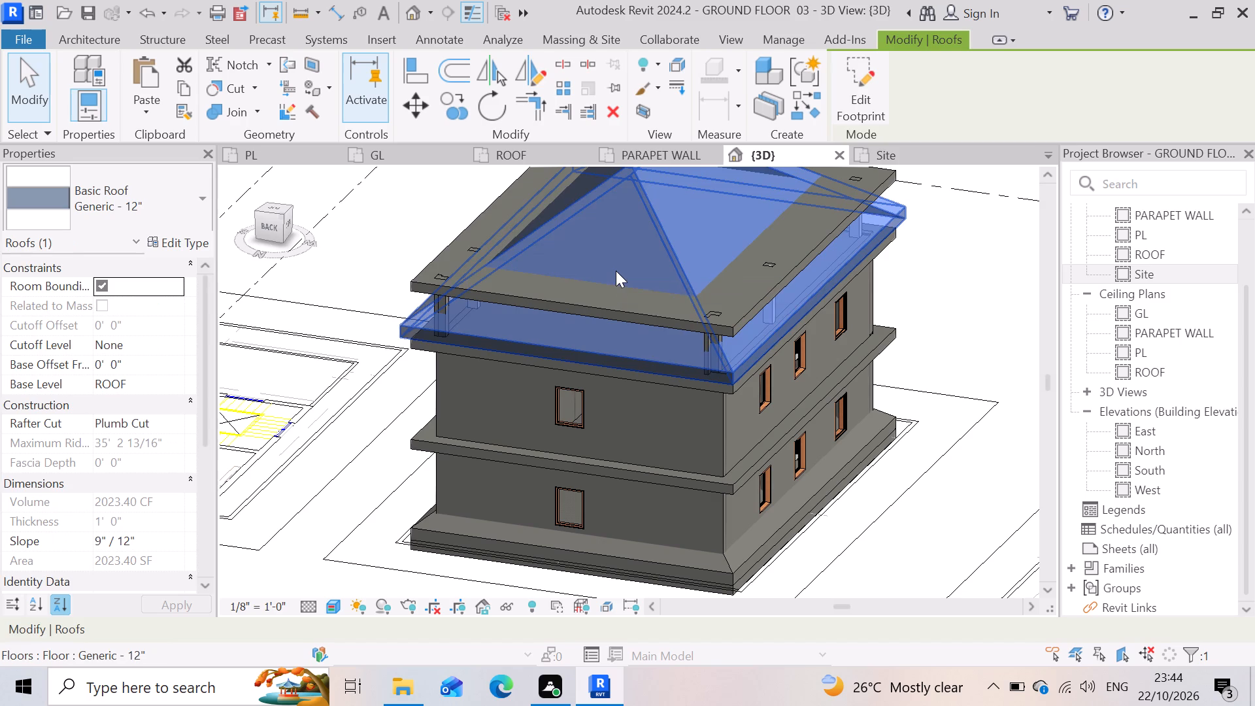
Delete the Generic - 12" floor slab on the PARAPET WALL level, above the rooftop columns.
{"action": "scroll", "coordinate": [616, 282], "scroll_direction": "down", "scroll_amount": 4}
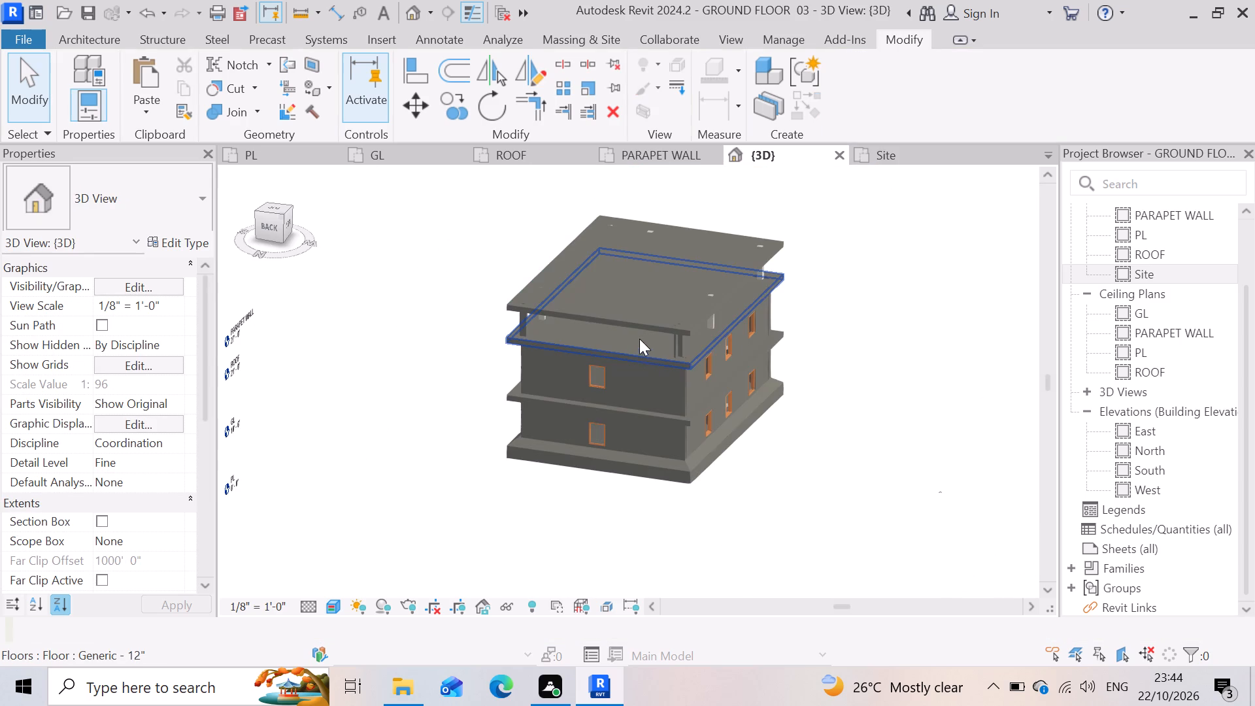
{"action": "left_click", "coordinate": [634, 322]}
{"action": "key", "text": "Delete"}
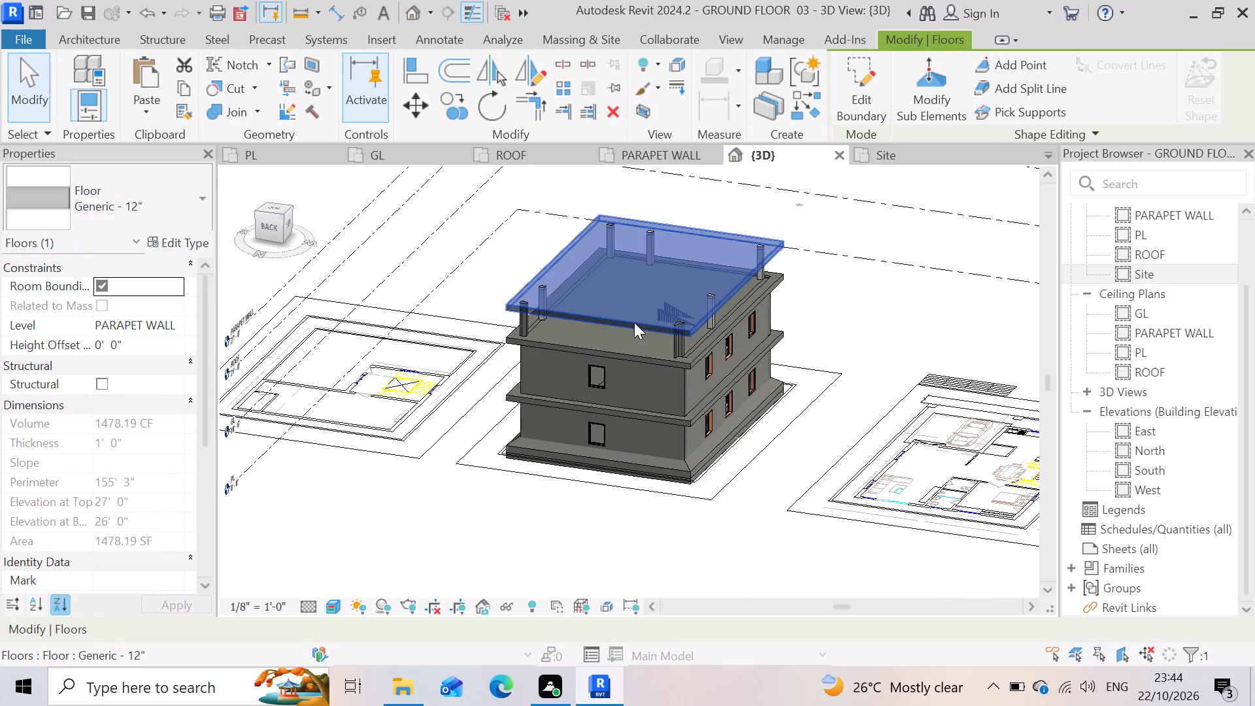
Check the exposed roof slab and save the project.
{"action": "scroll", "coordinate": [710, 302], "scroll_direction": "up", "scroll_amount": 3}
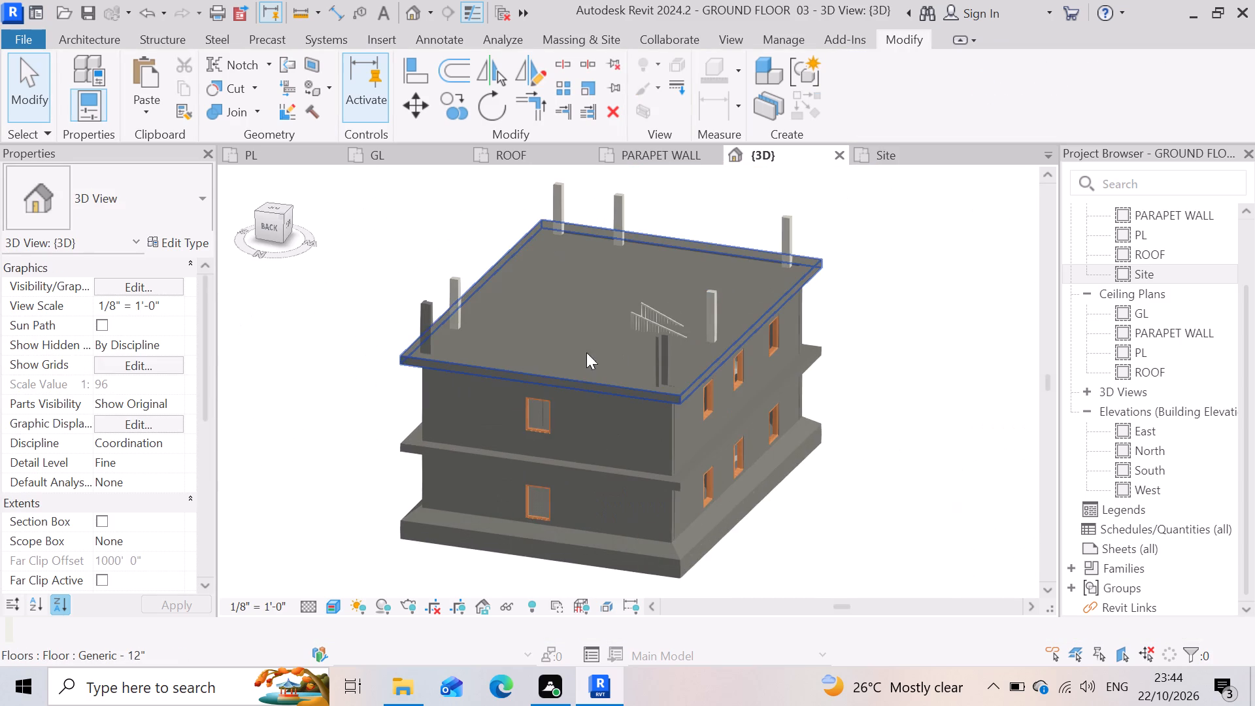
{"action": "scroll", "coordinate": [571, 326], "scroll_direction": "up", "scroll_amount": 4}
{"action": "scroll", "coordinate": [714, 353], "scroll_direction": "down", "scroll_amount": 5}
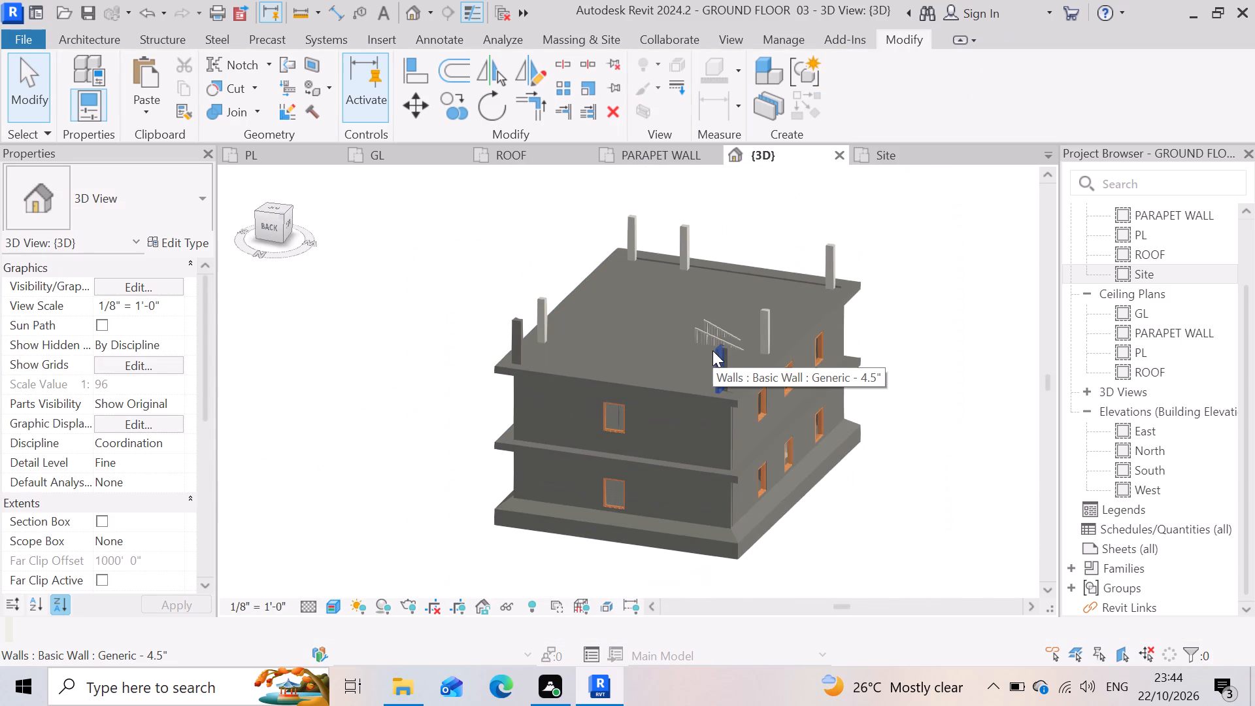
{"action": "key", "text": "ctrl+s"}
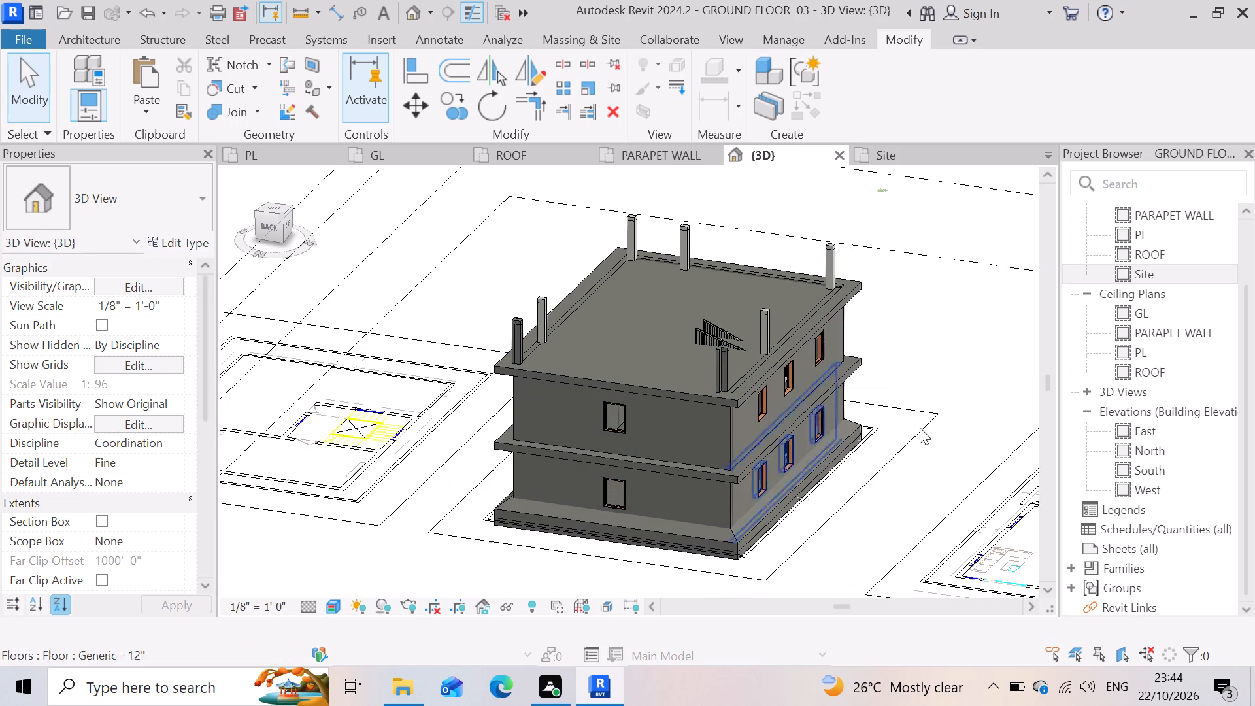
Examine the rooftop columns, stair railings and top slab, and the building's back and side walls, in the 3D view.
{"action": "scroll", "coordinate": [833, 416], "scroll_direction": "up", "scroll_amount": 3}
{"action": "scroll", "coordinate": [637, 278], "scroll_direction": "up", "scroll_amount": 4}
{"action": "scroll", "coordinate": [670, 365], "scroll_direction": "down", "scroll_amount": 2}
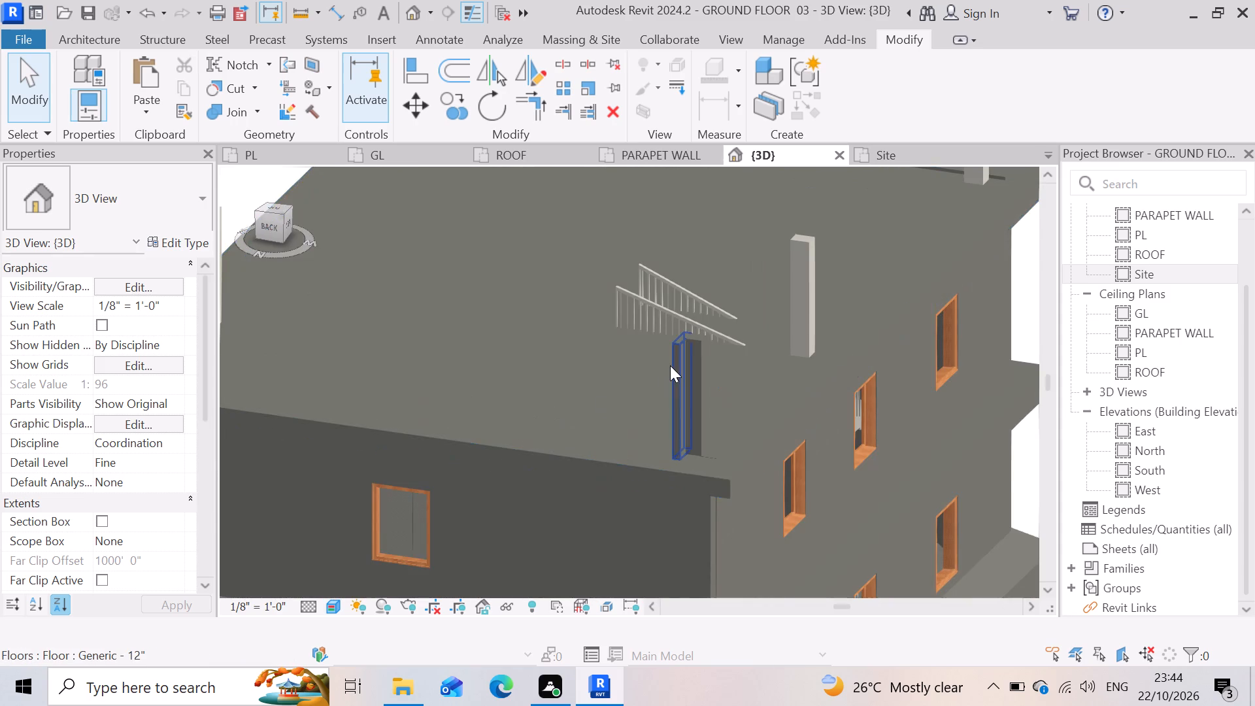
{"action": "scroll", "coordinate": [670, 365], "scroll_direction": "down", "scroll_amount": 5}
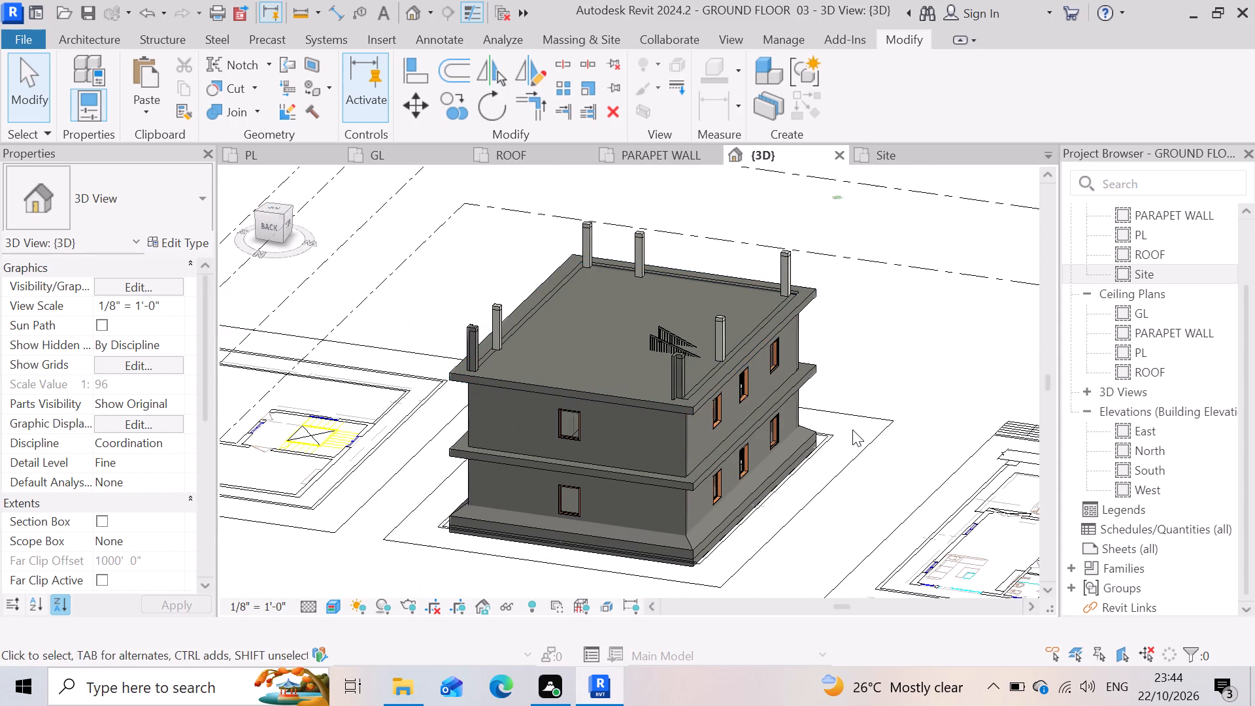
{"action": "middle_click_drag", "start_coordinate": [875, 319], "coordinate": [853, 390], "text": "shift"}
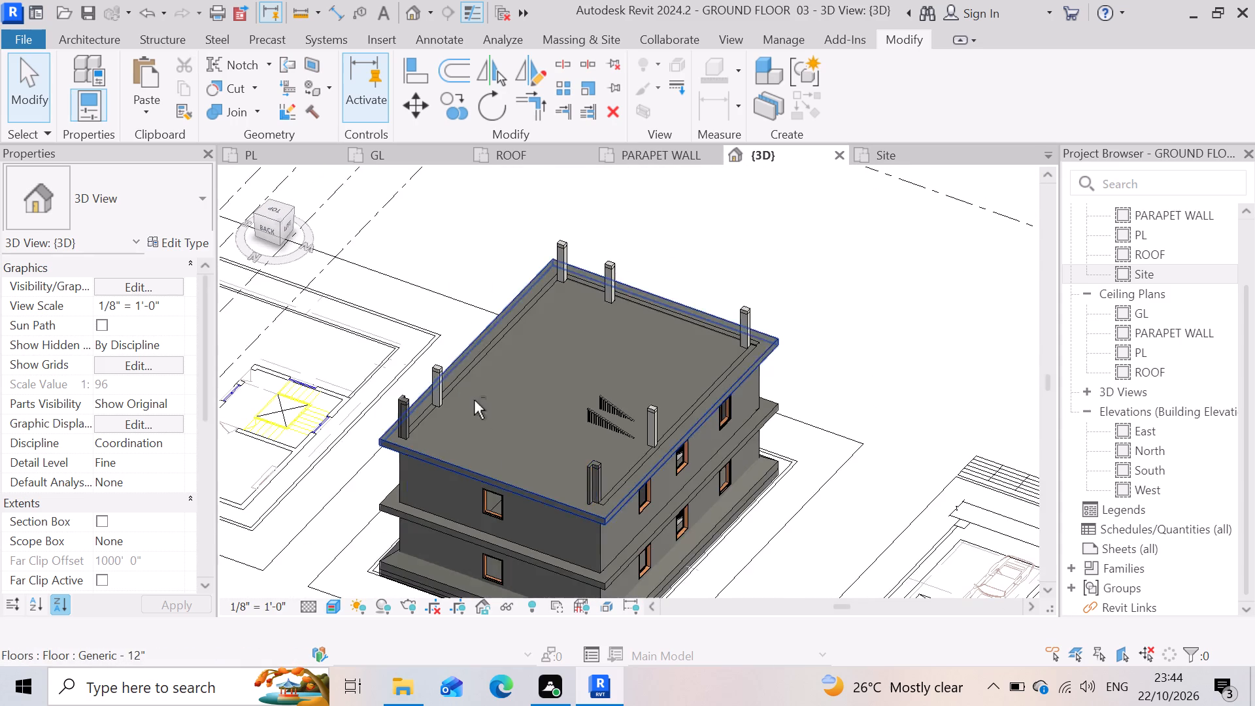
{"action": "middle_click_drag", "start_coordinate": [465, 372], "coordinate": [467, 256], "text": "shift"}
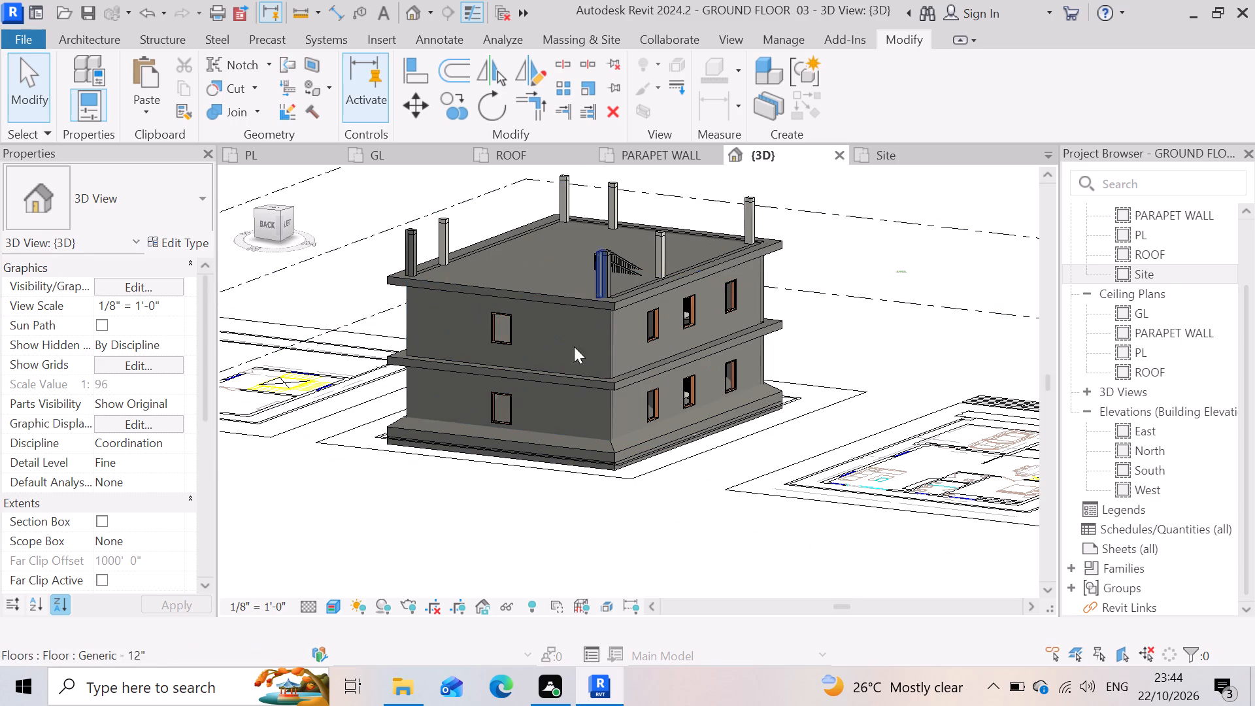
{"action": "scroll", "coordinate": [674, 417], "scroll_direction": "down", "scroll_amount": 3}
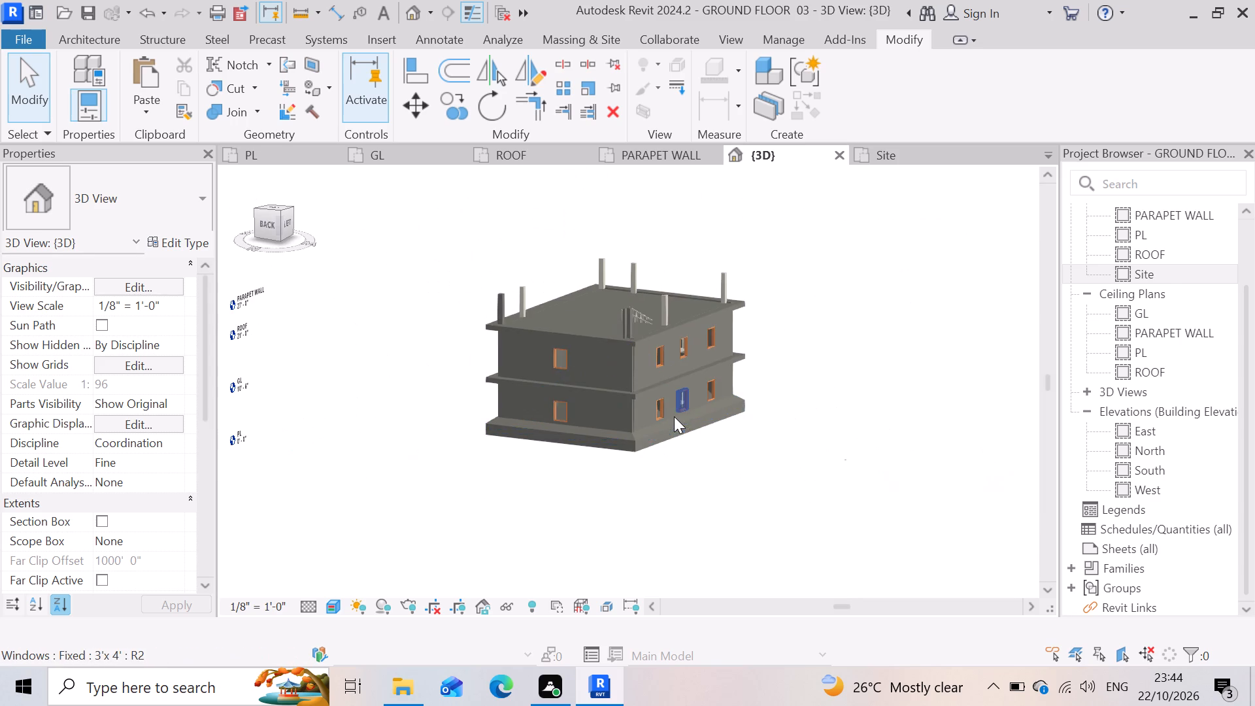
{"action": "scroll", "coordinate": [523, 354], "scroll_direction": "up", "scroll_amount": 3}
{"action": "scroll", "coordinate": [430, 363], "scroll_direction": "down", "scroll_amount": 2}
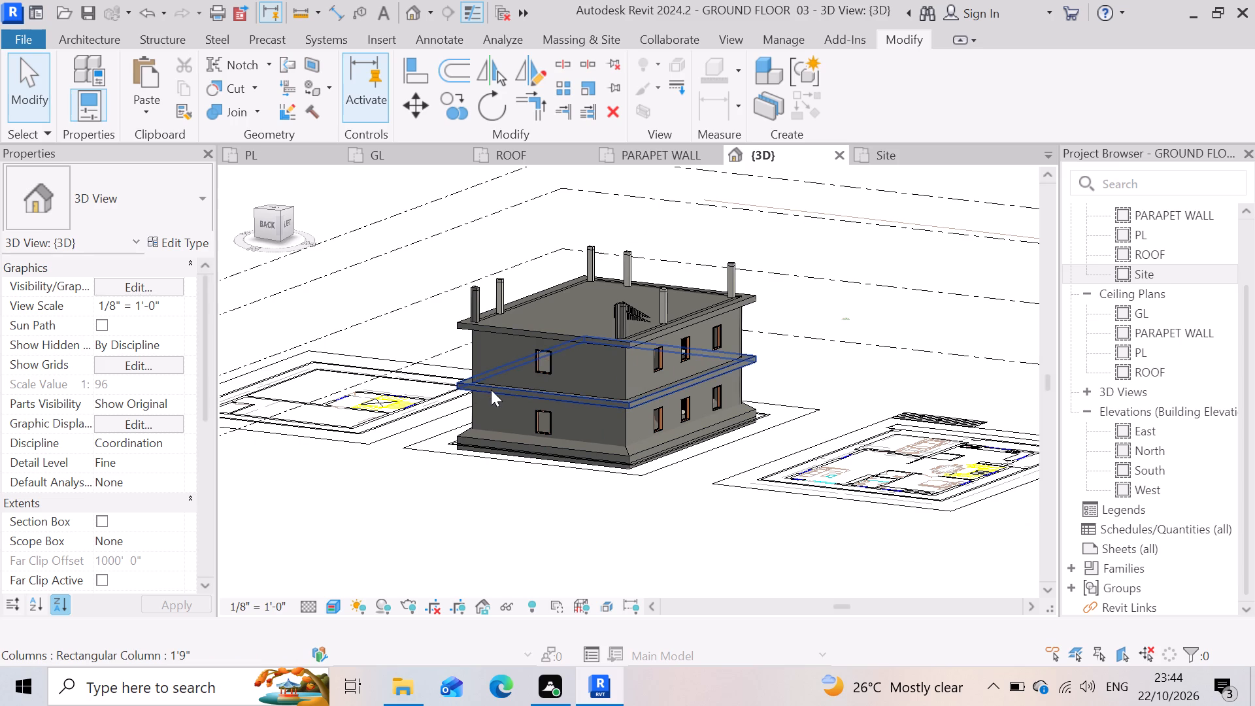
Examine the whole building from its back, right, front and left sides, along with the imported plans around it.
{"action": "scroll", "coordinate": [468, 371], "scroll_direction": "down", "scroll_amount": 2}
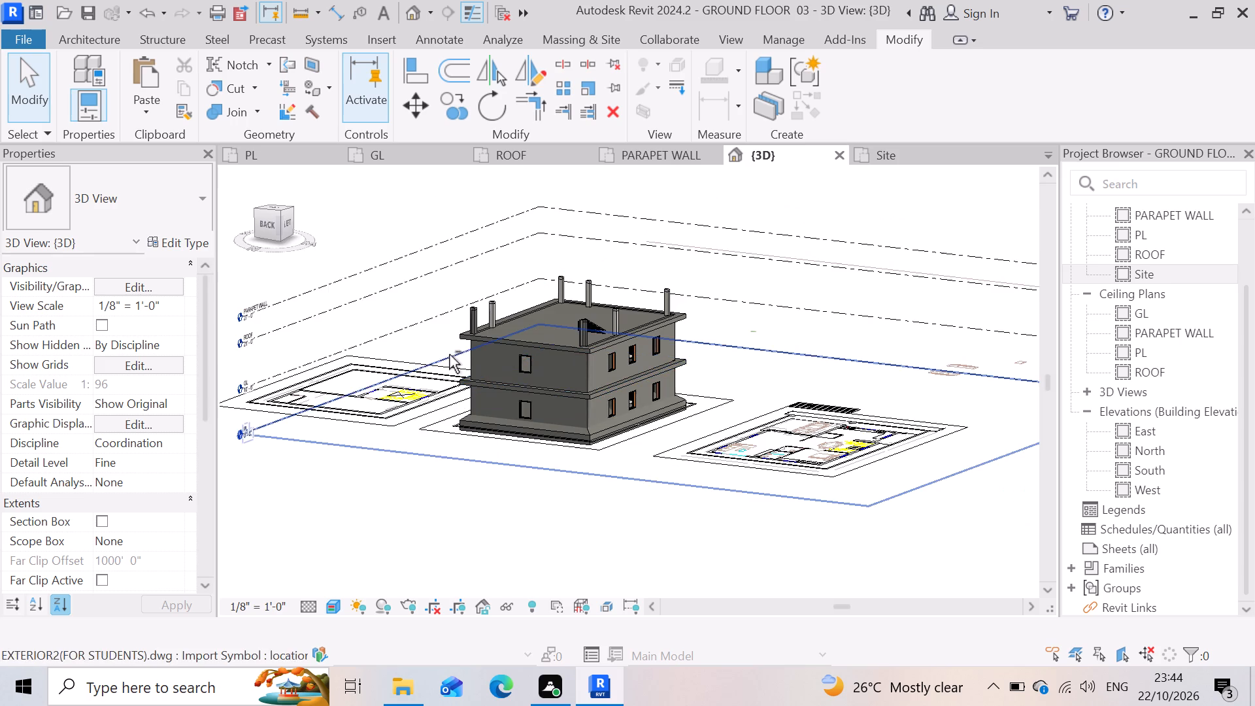
{"action": "scroll", "coordinate": [450, 353], "scroll_direction": "up", "scroll_amount": 2, "text": "shift"}
{"action": "middle_click_drag", "start_coordinate": [452, 350], "coordinate": [783, 490], "text": "shift"}
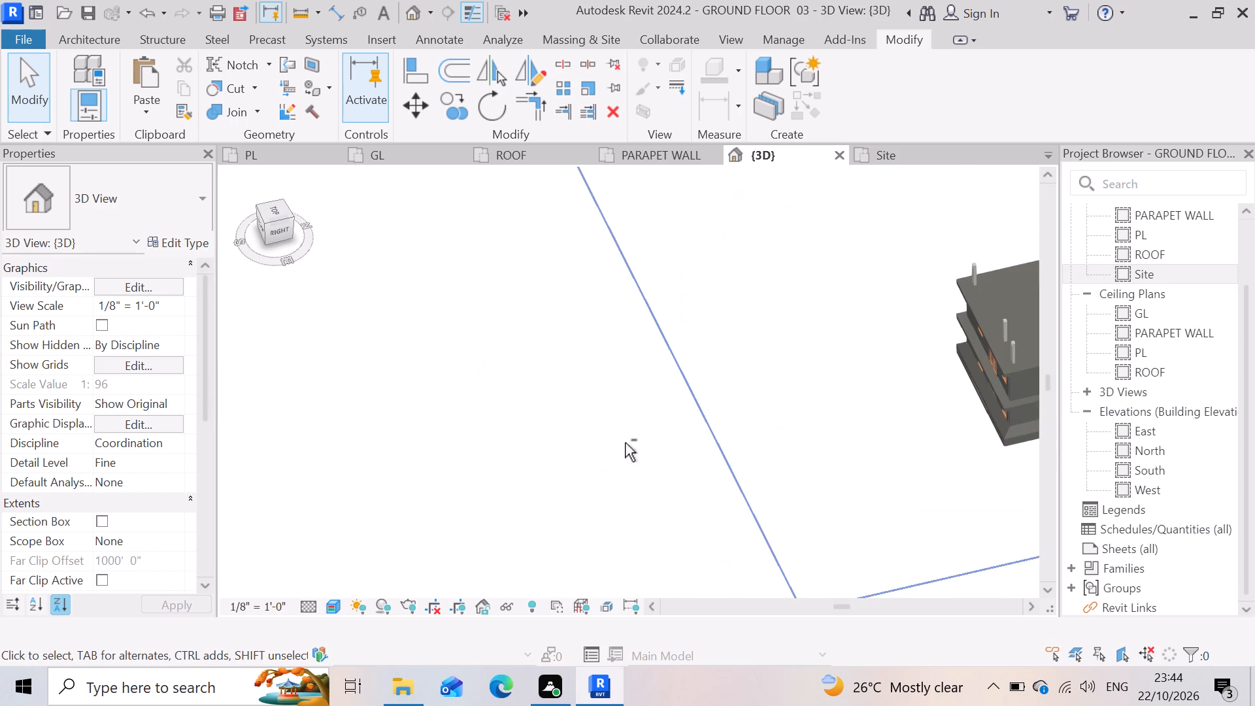
{"action": "scroll", "coordinate": [351, 422], "scroll_direction": "down", "scroll_amount": 4}
{"action": "scroll", "coordinate": [775, 394], "scroll_direction": "up", "scroll_amount": 8}
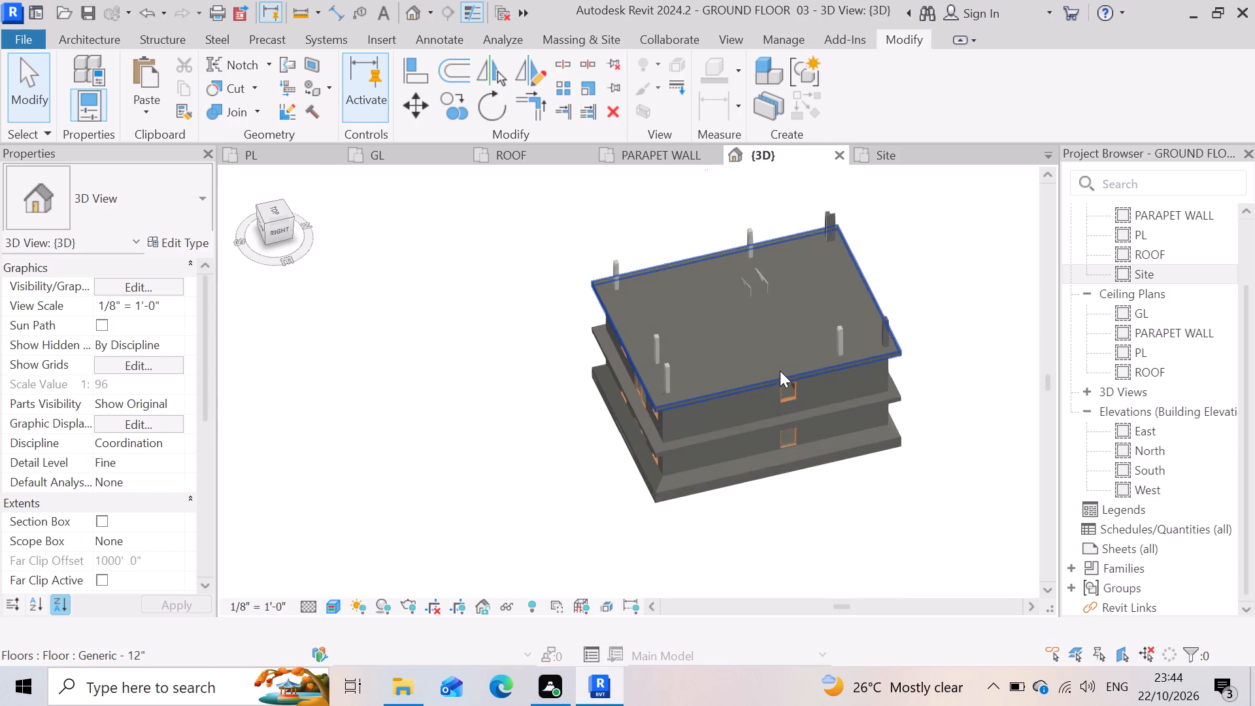
{"action": "scroll", "coordinate": [780, 371], "scroll_direction": "up", "scroll_amount": 2}
{"action": "scroll", "coordinate": [437, 309], "scroll_direction": "down", "scroll_amount": 4}
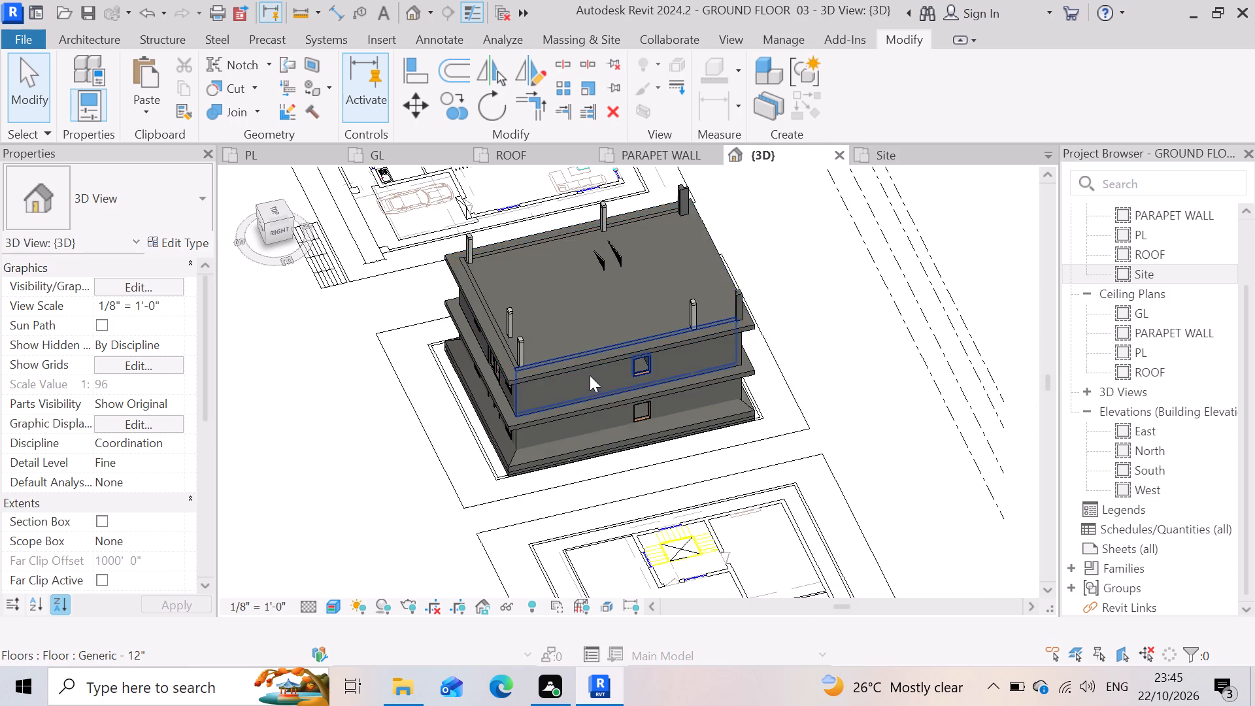
{"action": "middle_click_drag", "start_coordinate": [587, 332], "coordinate": [839, 277], "text": "shift"}
{"action": "scroll", "coordinate": [589, 329], "scroll_direction": "up", "scroll_amount": 1, "text": "shift"}
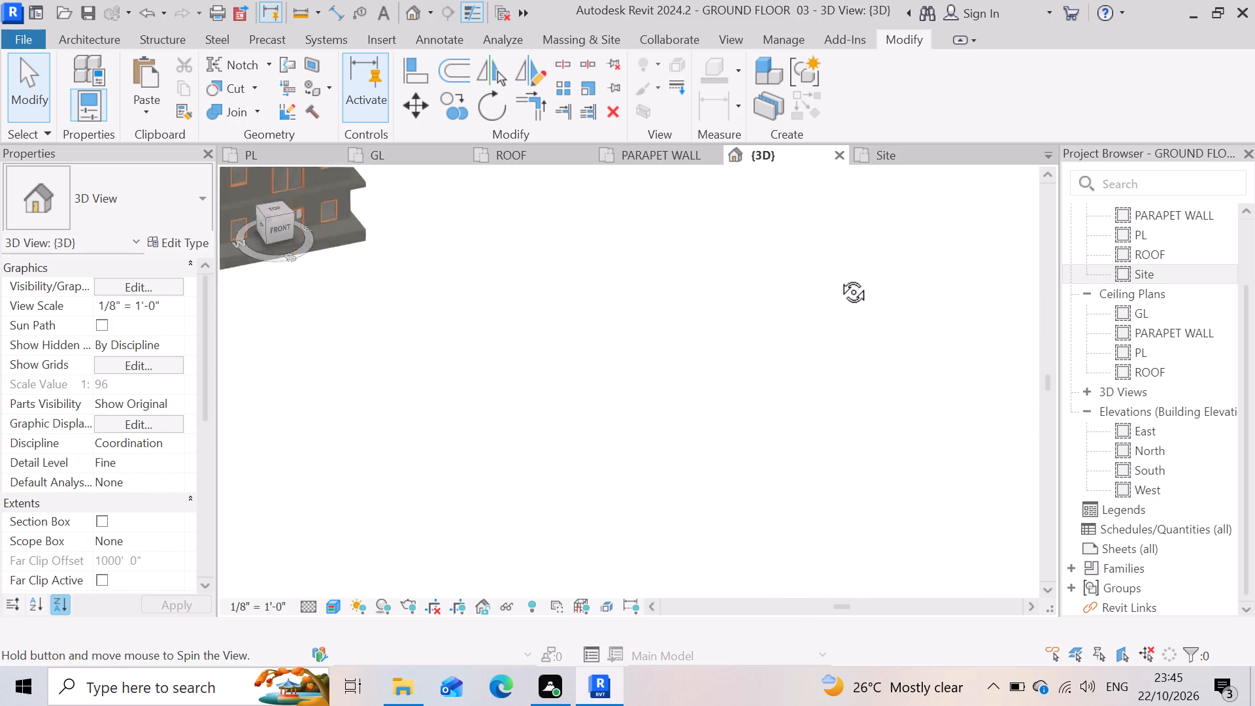
{"action": "middle_click_drag", "start_coordinate": [839, 277], "coordinate": [841, 278], "text": "shift"}
{"action": "scroll", "coordinate": [873, 378], "scroll_direction": "down", "scroll_amount": 7}
{"action": "scroll", "coordinate": [678, 285], "scroll_direction": "up", "scroll_amount": 2}
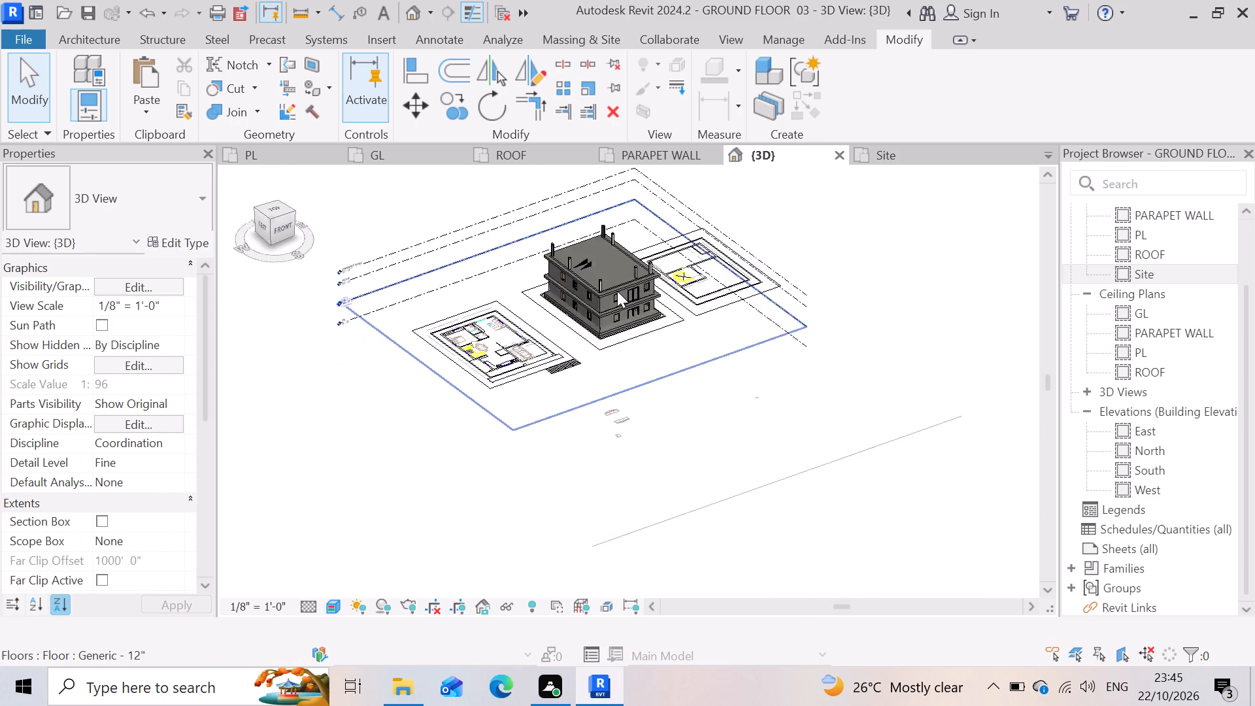
{"action": "scroll", "coordinate": [617, 291], "scroll_direction": "up", "scroll_amount": 1}
{"action": "scroll", "coordinate": [601, 285], "scroll_direction": "up", "scroll_amount": 1, "text": "shift"}
{"action": "middle_click_drag", "start_coordinate": [602, 284], "coordinate": [606, 277], "text": "shift"}
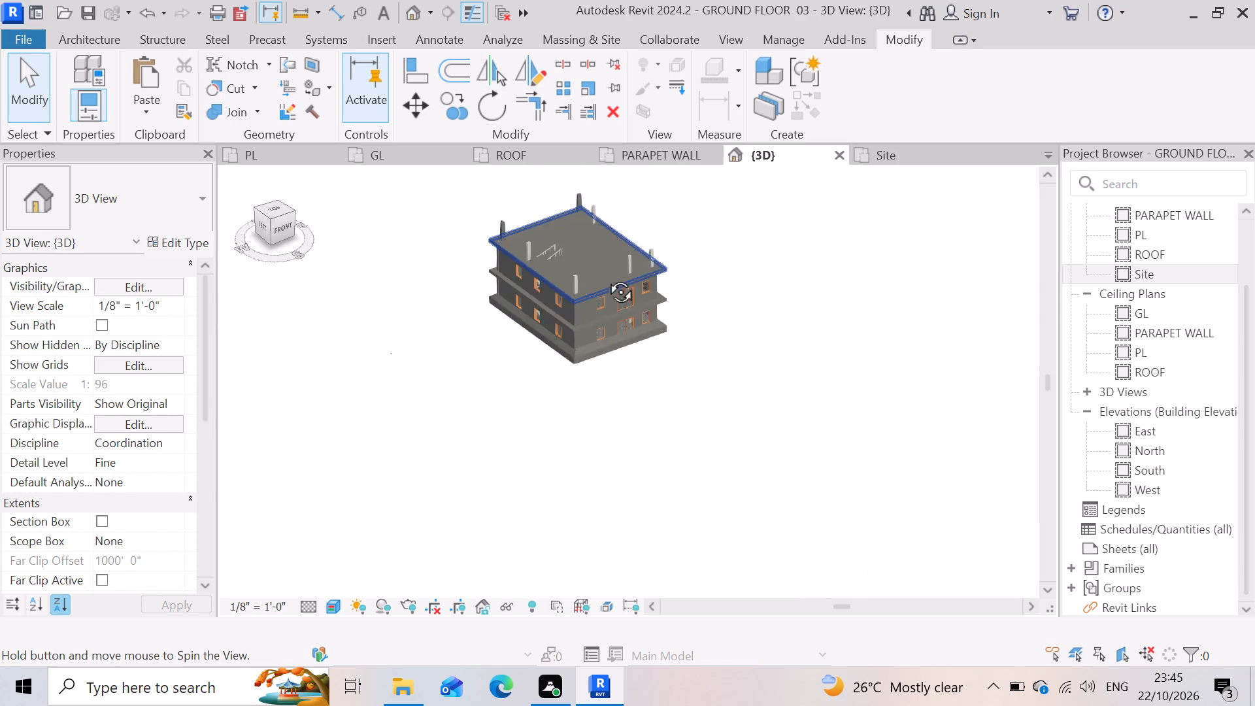
{"action": "scroll", "coordinate": [606, 277], "scroll_direction": "up", "scroll_amount": 1, "text": "shift"}
{"action": "middle_click_drag", "start_coordinate": [606, 277], "coordinate": [627, 193], "text": "shift"}
{"action": "scroll", "coordinate": [509, 403], "scroll_direction": "up", "scroll_amount": 3}
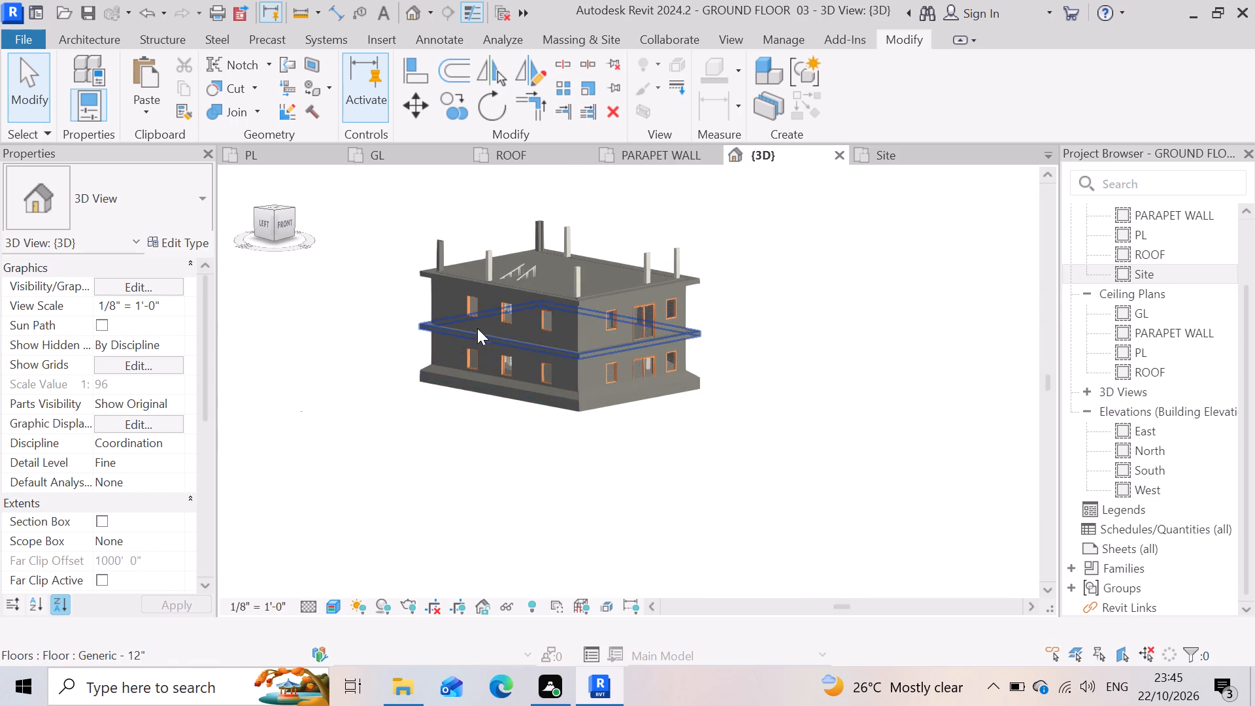